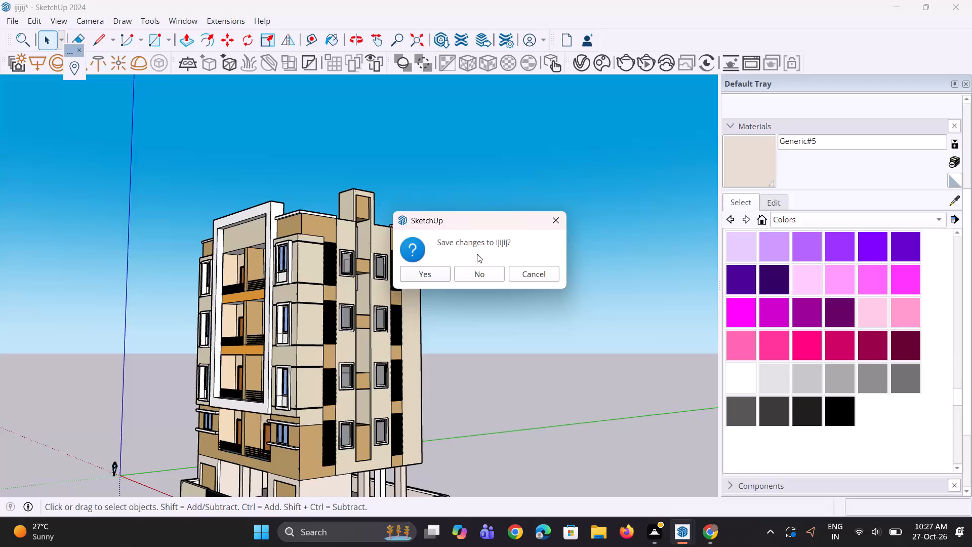
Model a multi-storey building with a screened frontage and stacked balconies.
Save the changes to the ijijij building model when closing it.
left_click(424, 275)
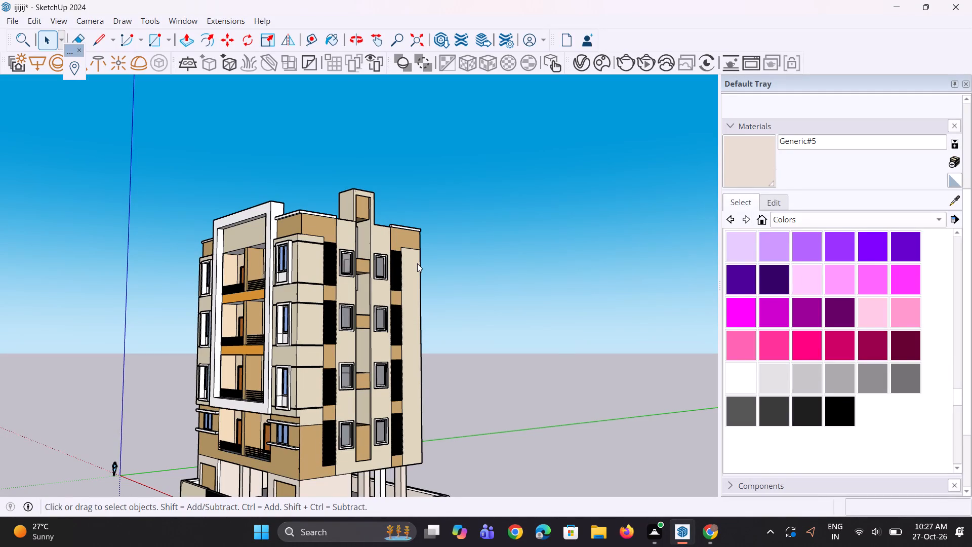
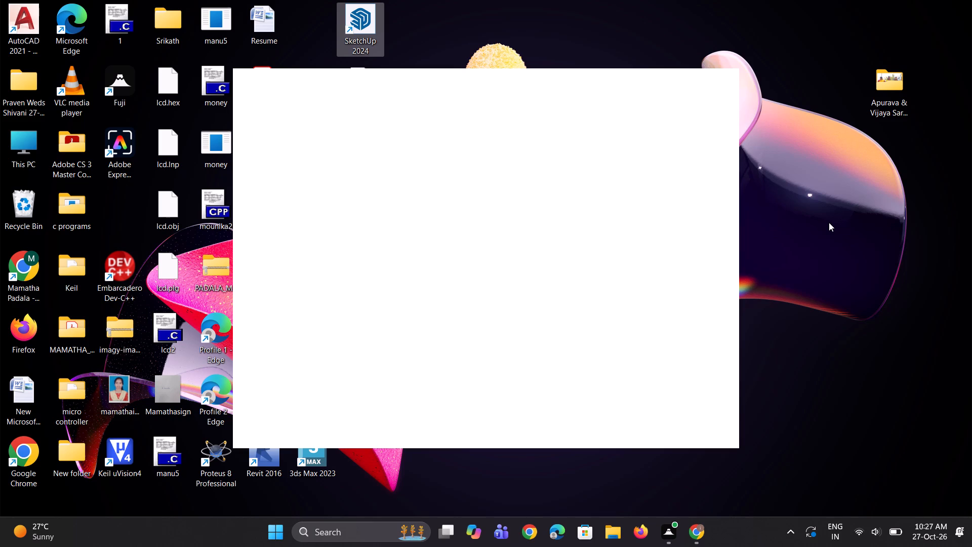
Launch SketchUp 2024 from the desktop.
double_click(373, 47)
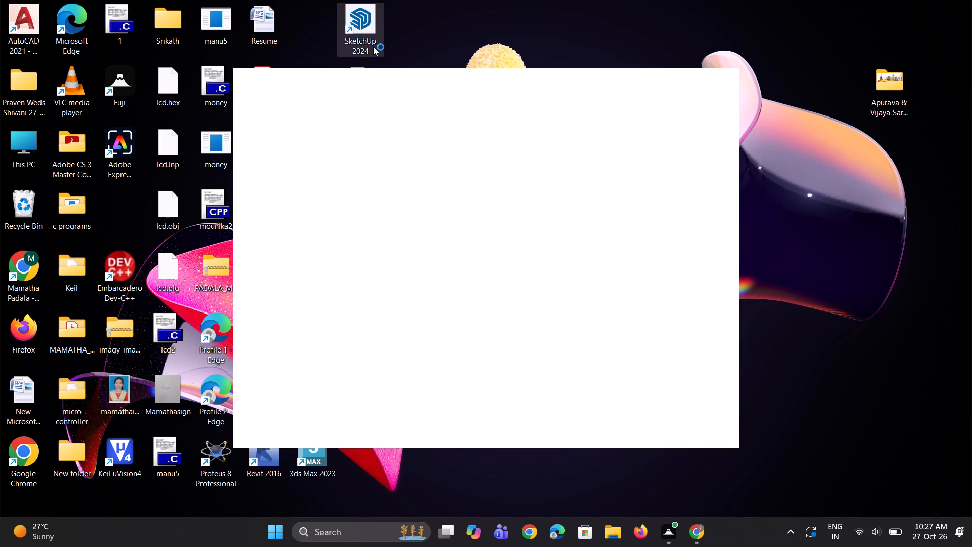
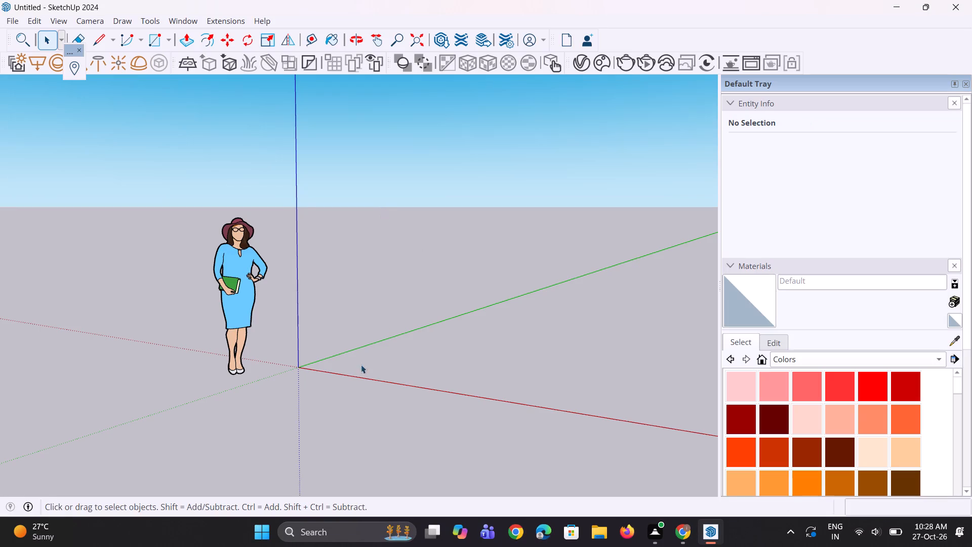
Draw a 50' by 50' rectangle on the ground beside the red axis.
scroll(309, 402, "down", 10)
middle_click_drag(314, 385, 404, 462)
scroll(389, 454, "up", 5)
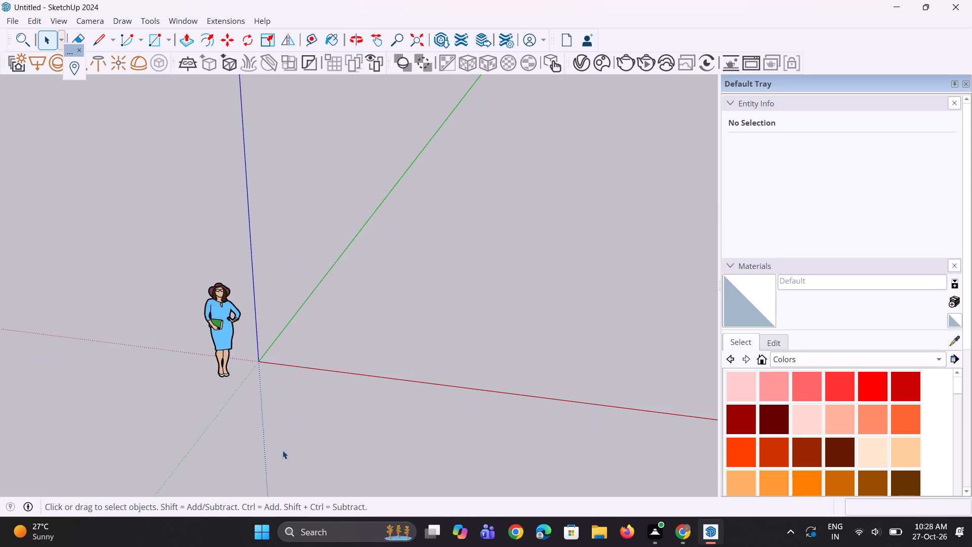
scroll(281, 450, "up", 3)
middle_click_drag(225, 422, 199, 393)
scroll(200, 394, "up", 1)
scroll(179, 395, "down", 12)
middle_click_drag(130, 371, 108, 319)
scroll(92, 322, "down", 5)
middle_click_drag(434, 424, 471, 529)
scroll(434, 394, "up", 5)
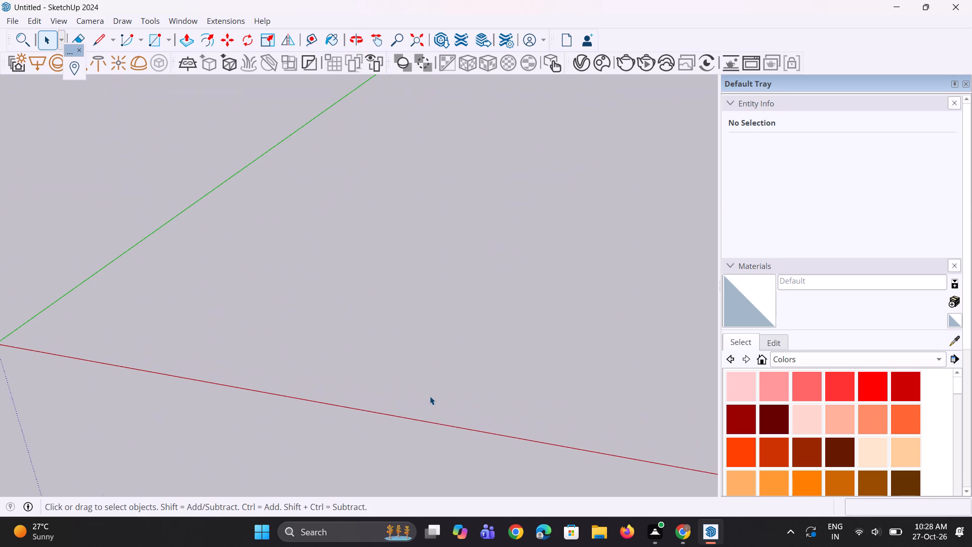
key("r")
scroll(414, 370, "up", 1)
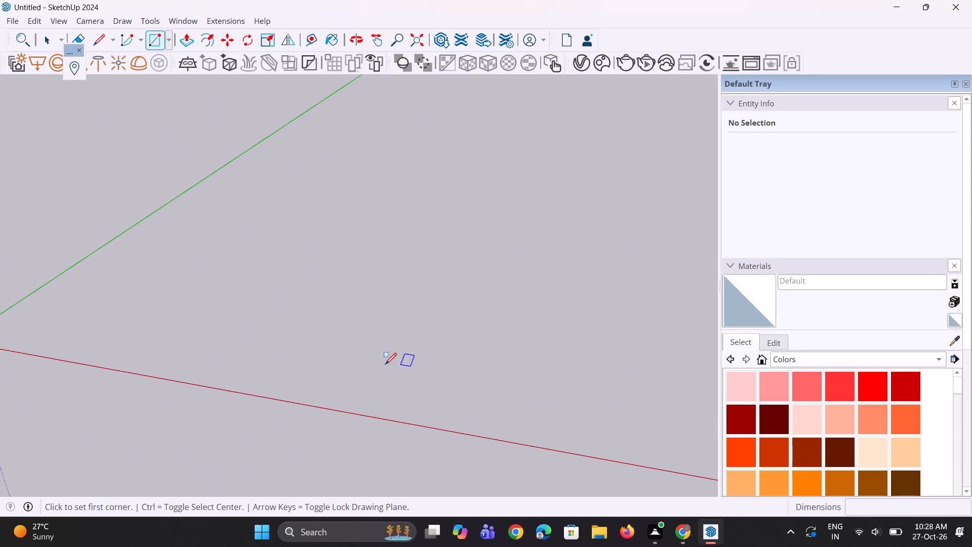
left_click(337, 362)
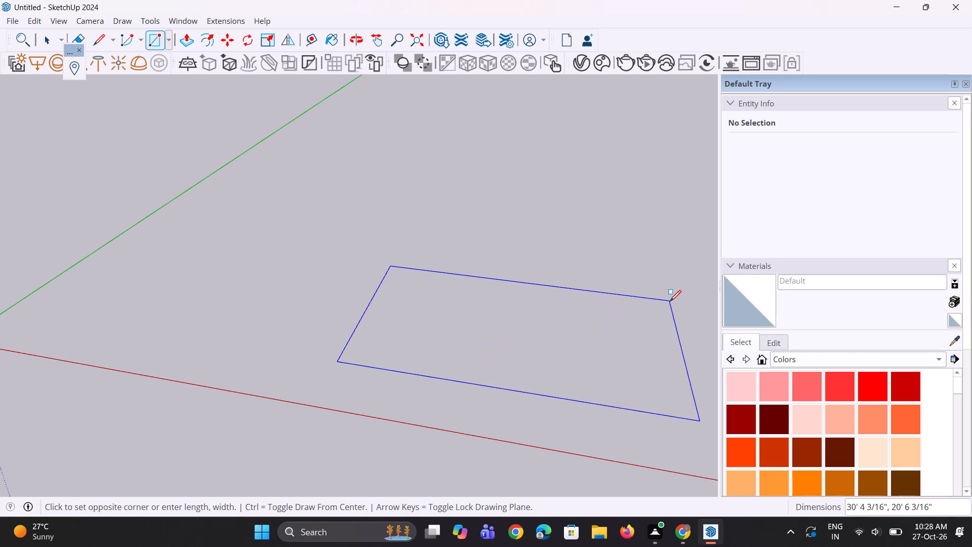
type("50',50'")
key("Return")
Push/Pull the square face up 14' to form the first storey block.
scroll(499, 275, "down", 11)
middle_click_drag(541, 297, 431, 374)
scroll(423, 373, "up", 2)
key("p")
left_click(464, 329)
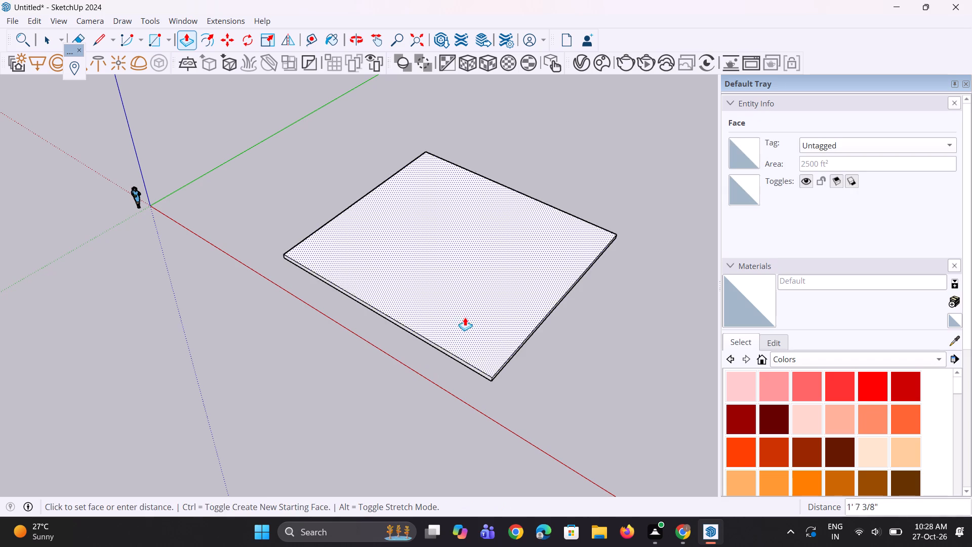
type("14'")
key("Return")
Push/Pull the block's top face up about 3' as a new starting face, forming a separate band above the storey.
middle_click_drag(451, 316, 617, 187)
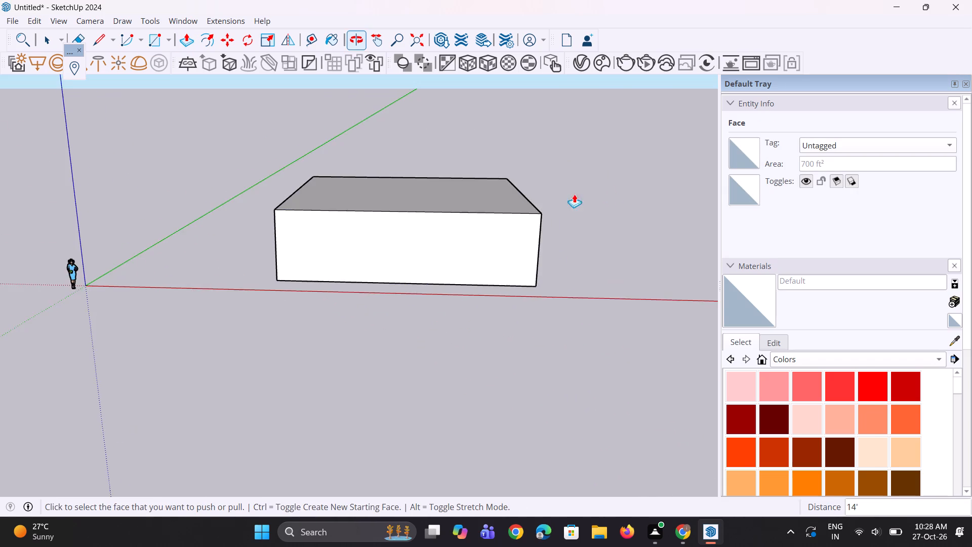
scroll(496, 203, "up", 2)
left_click(475, 205)
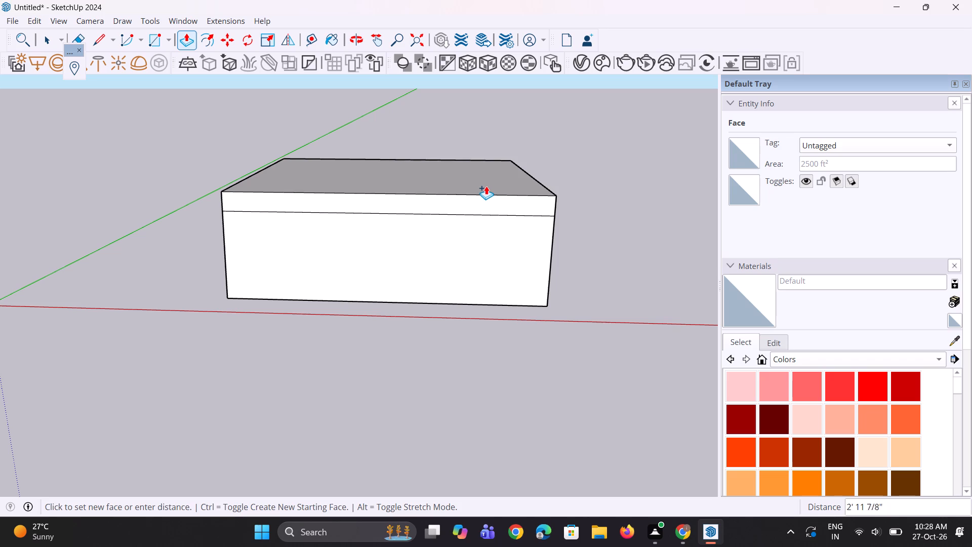
left_click(486, 186)
middle_click_drag(419, 227, 426, 336)
scroll(438, 334, "down", 6)
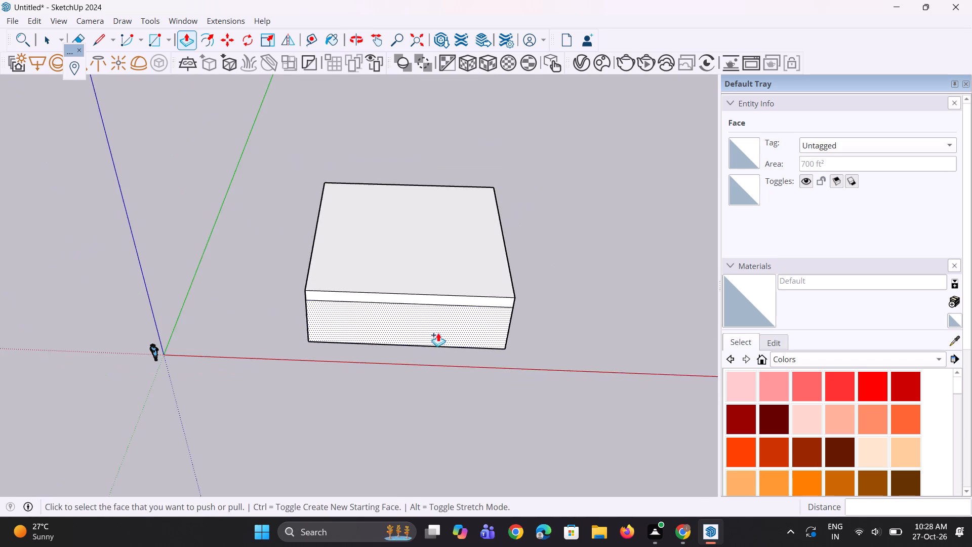
scroll(374, 325, "up", 1)
middle_click_drag(374, 325, 391, 242)
key("space")
key("space")
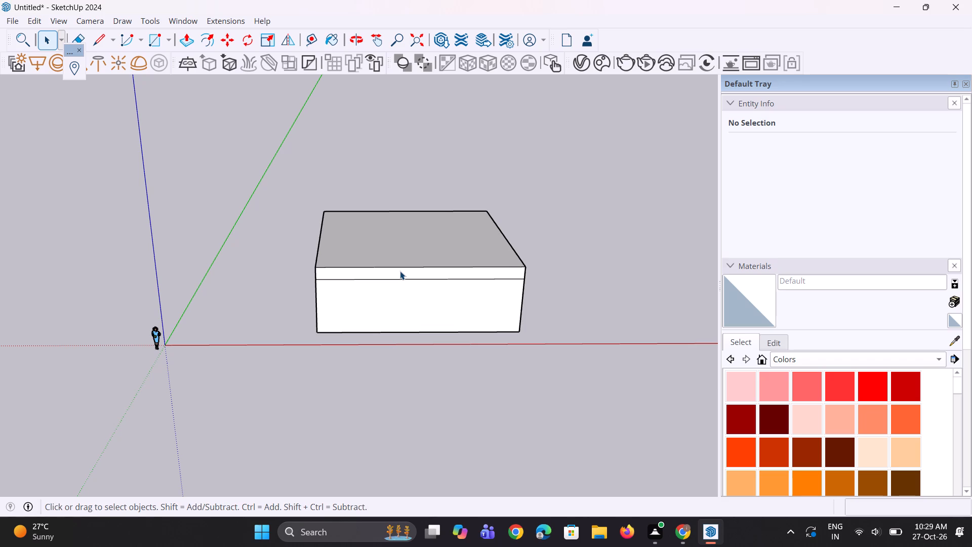
Select the entire block with its band and move it about 18' 8" along the red axis.
scroll(397, 231, "down", 2)
middle_click_drag(482, 255, 454, 277)
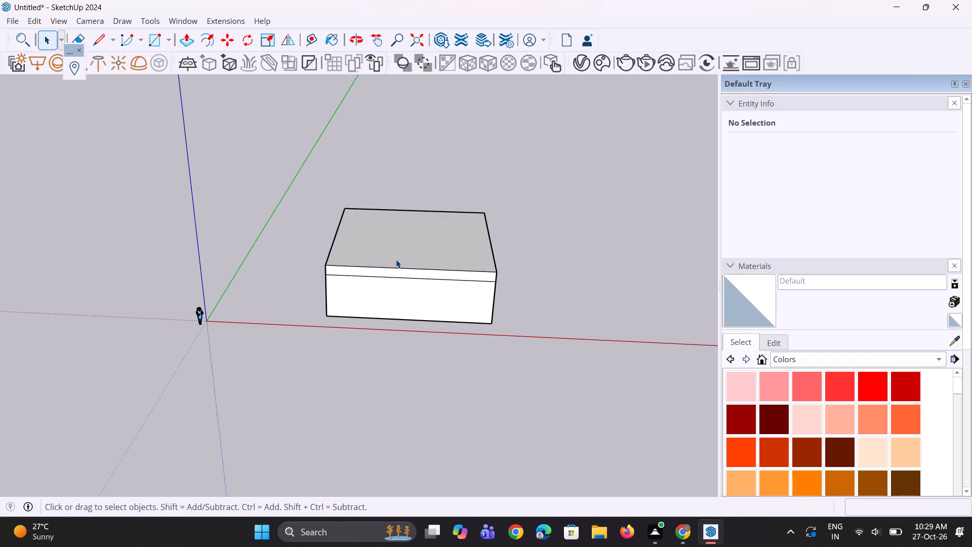
key("space")
left_click_drag(291, 181, 549, 350)
middle_click_drag(486, 298, 487, 280)
scroll(487, 293, "up", 3)
key("m")
scroll(498, 316, "up", 2)
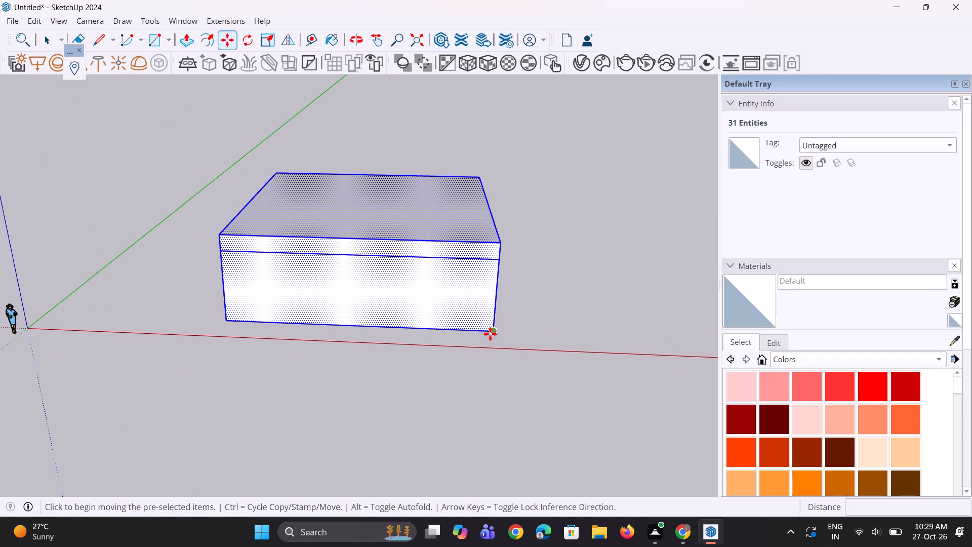
left_click(490, 334)
left_click(597, 341)
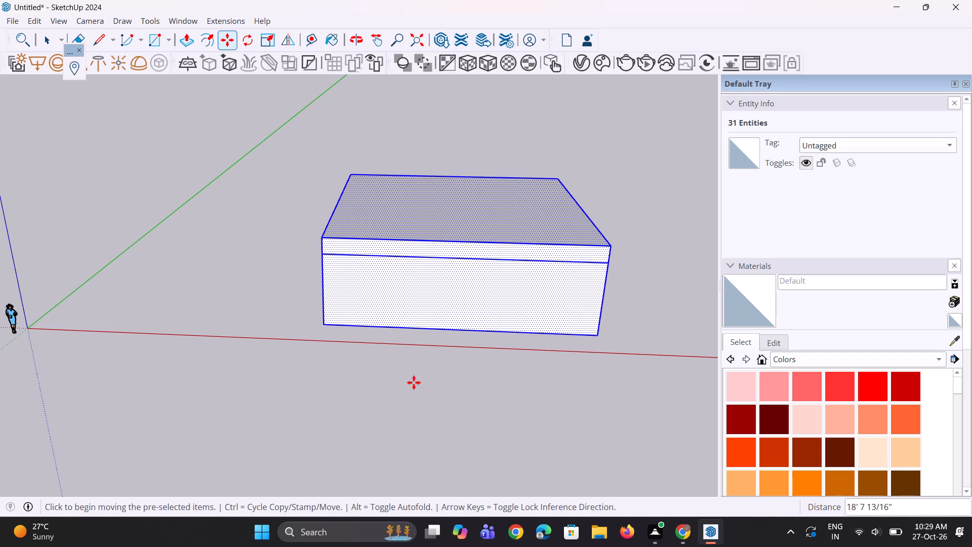
Copy the selected block straight up onto its own top, about 17' 1", and multiply it to four stacked copies.
scroll(360, 376, "down", 5)
middle_click_drag(641, 375, 604, 354)
scroll(505, 363, "up", 7)
middle_click_drag(513, 364, 543, 383)
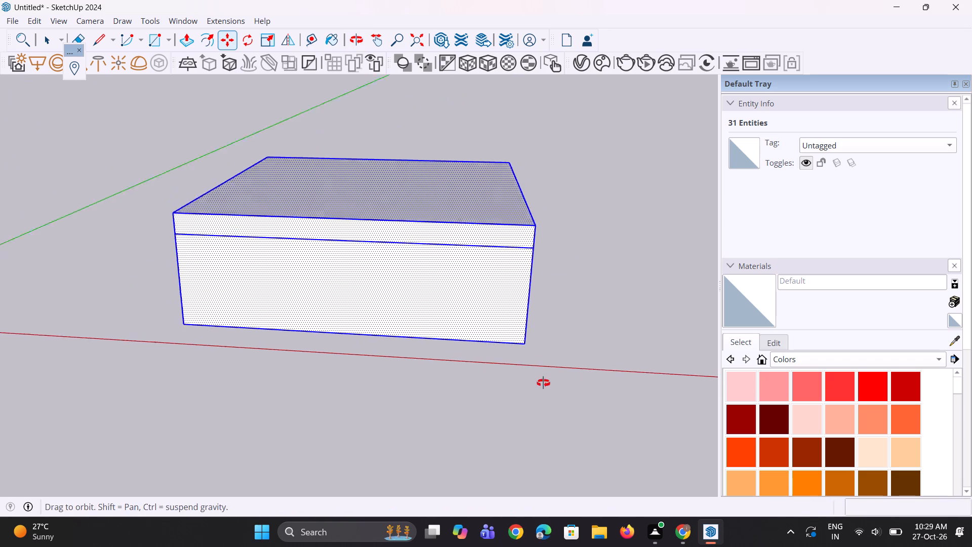
middle_click_drag(543, 383, 549, 400)
scroll(539, 442, "down", 4)
scroll(550, 327, "up", 3)
key("m")
scroll(550, 337, "up", 4)
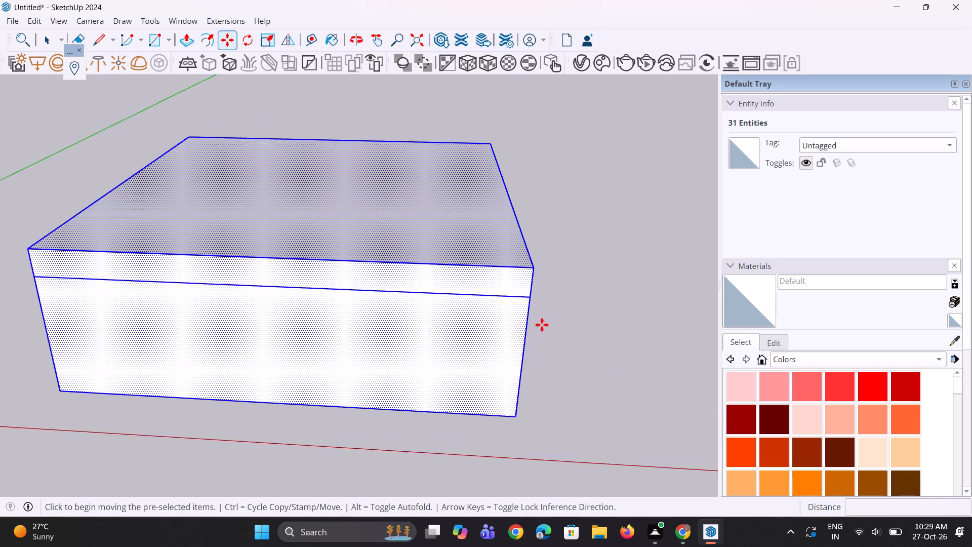
left_click(513, 429)
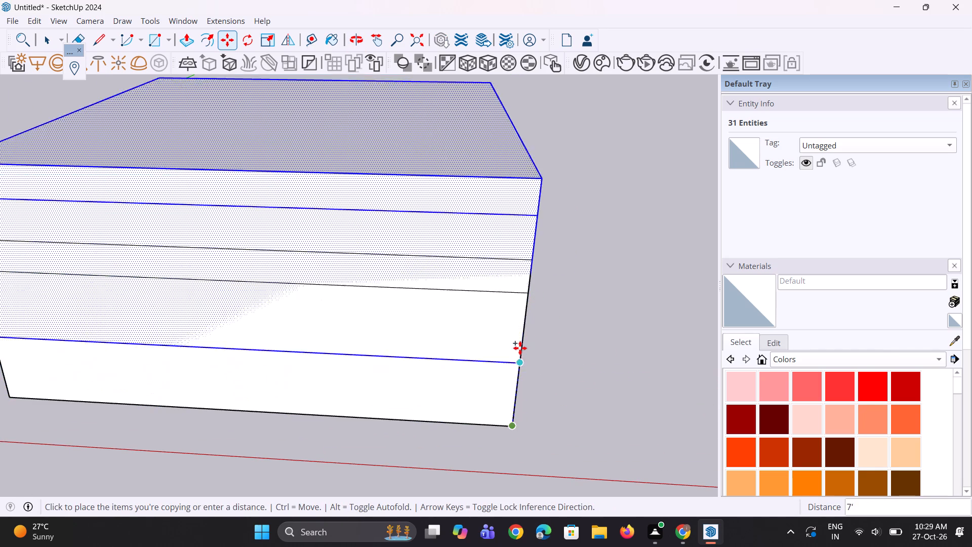
left_click(532, 263)
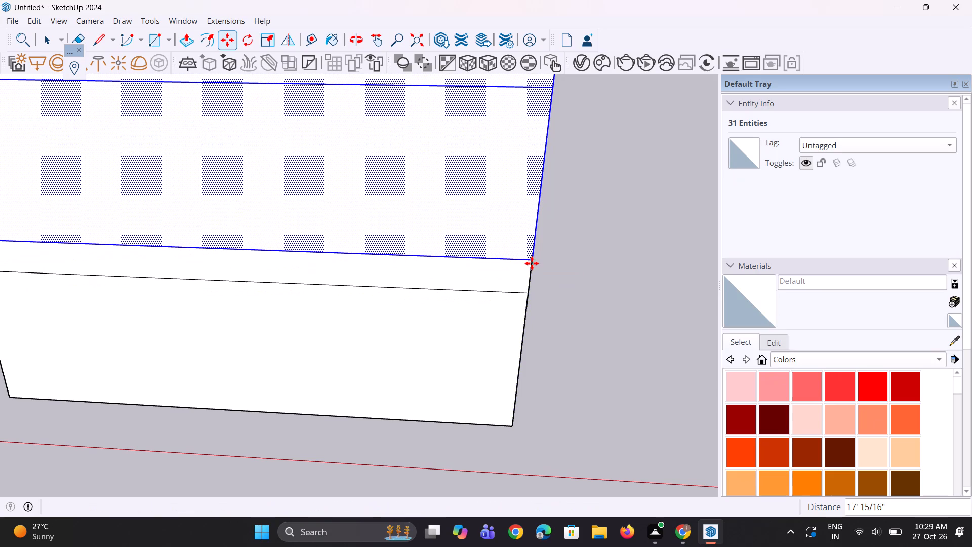
key("asterisk")
key("4")
key("Return")
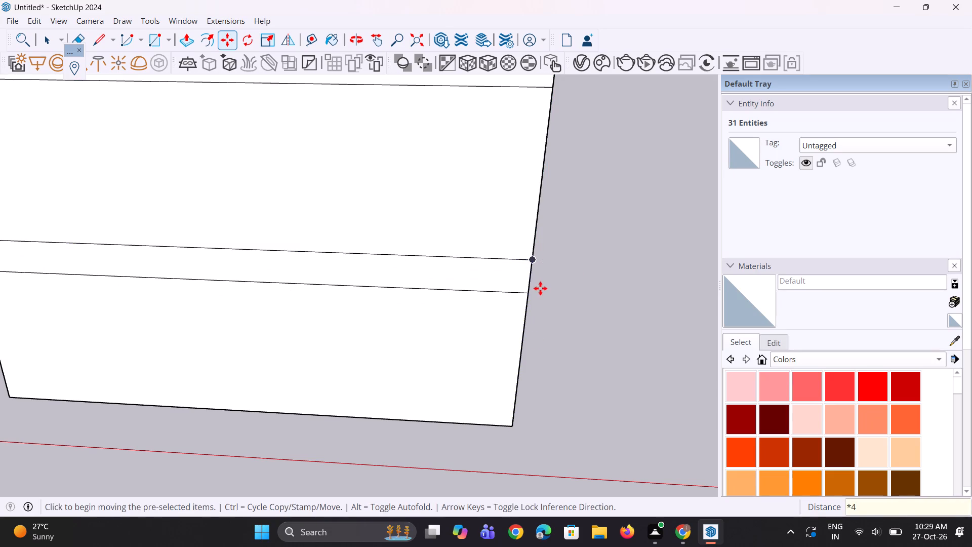
Examine the stacked five-storey tower from the front and the side.
scroll(524, 387, "down", 4)
scroll(525, 391, "up", 1)
scroll(524, 387, "down", 15)
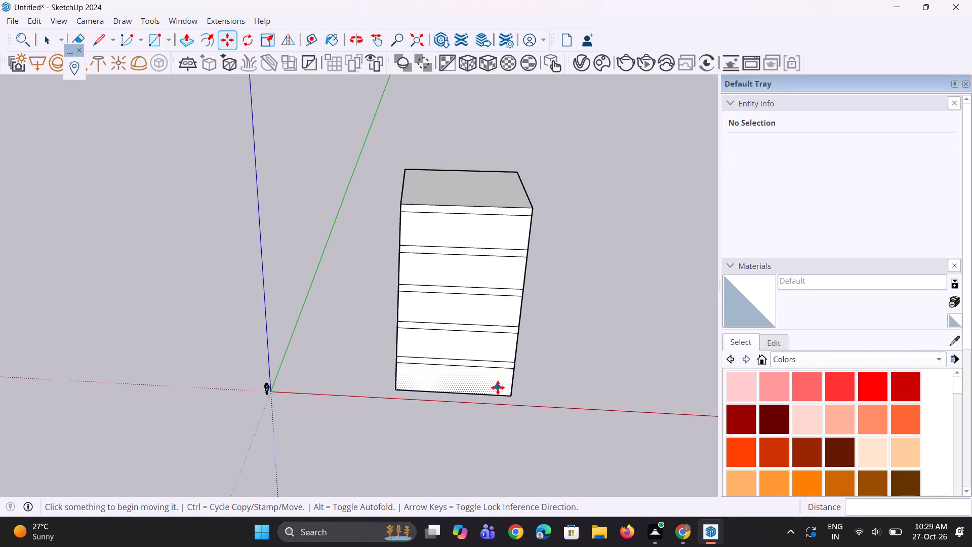
middle_click_drag(498, 387, 471, 291)
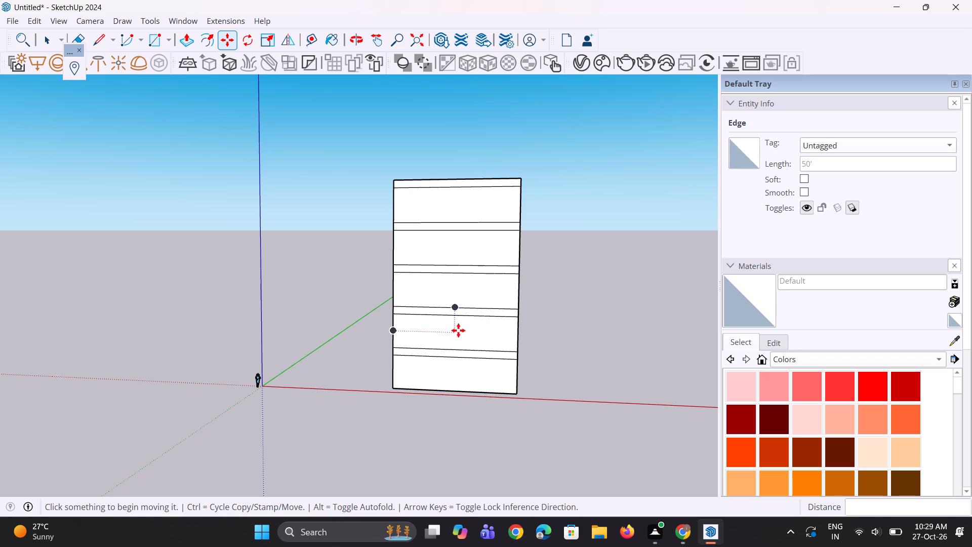
scroll(349, 380, "down", 2)
middle_click_drag(375, 374, 566, 355)
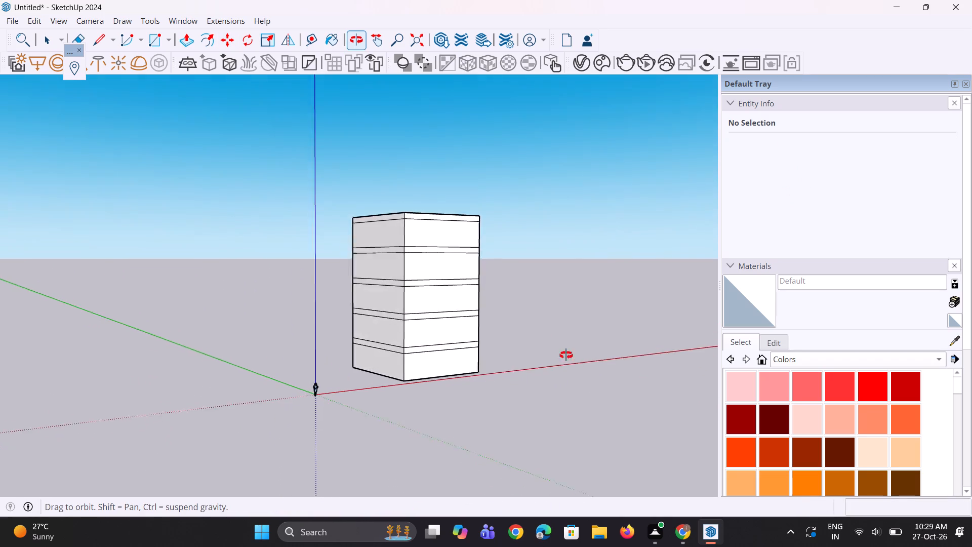
middle_click_drag(566, 355, 381, 353)
scroll(432, 356, "up", 5)
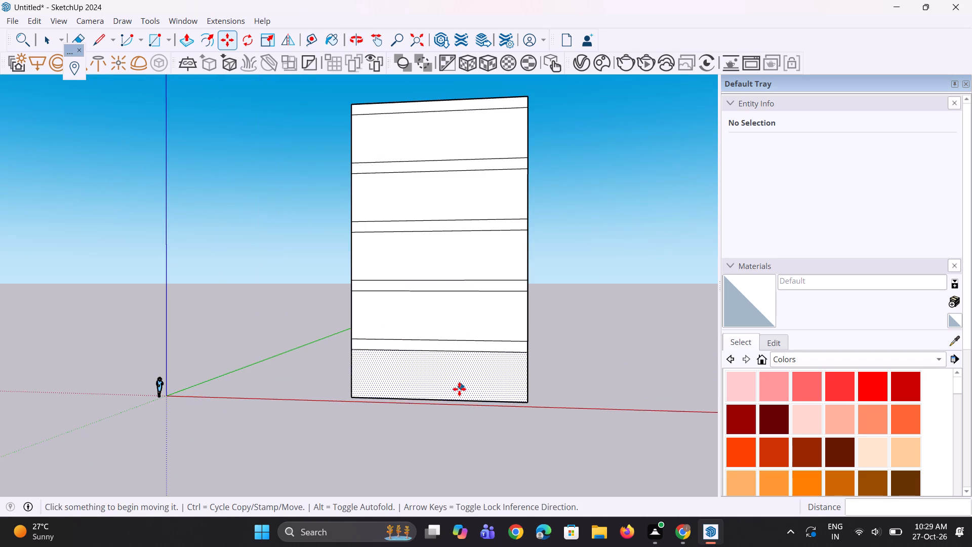
scroll(425, 418, "down", 4)
middle_click_drag(480, 386, 488, 346)
key("space")
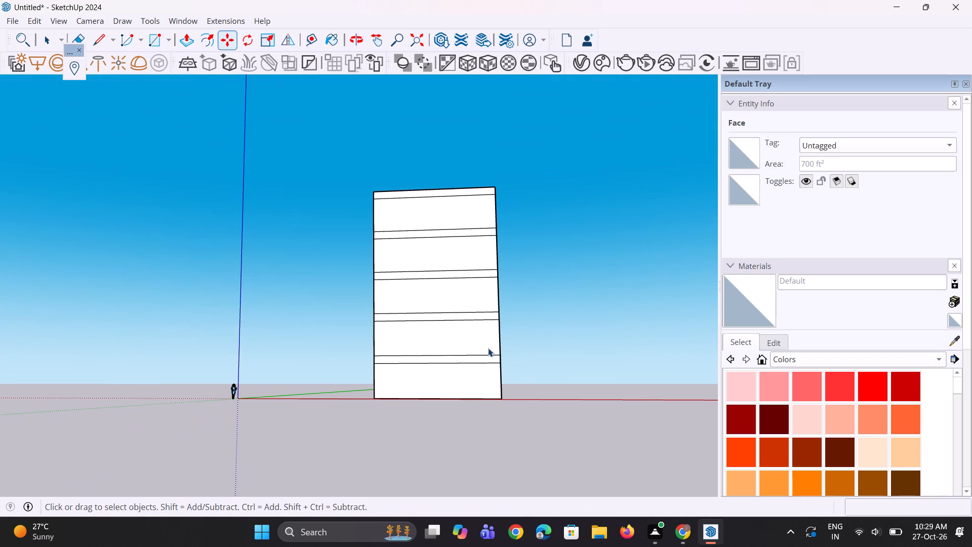
key("space")
key("space")
key("space")
key("space")
scroll(438, 365, "down", 3)
middle_click_drag(436, 367, 478, 364)
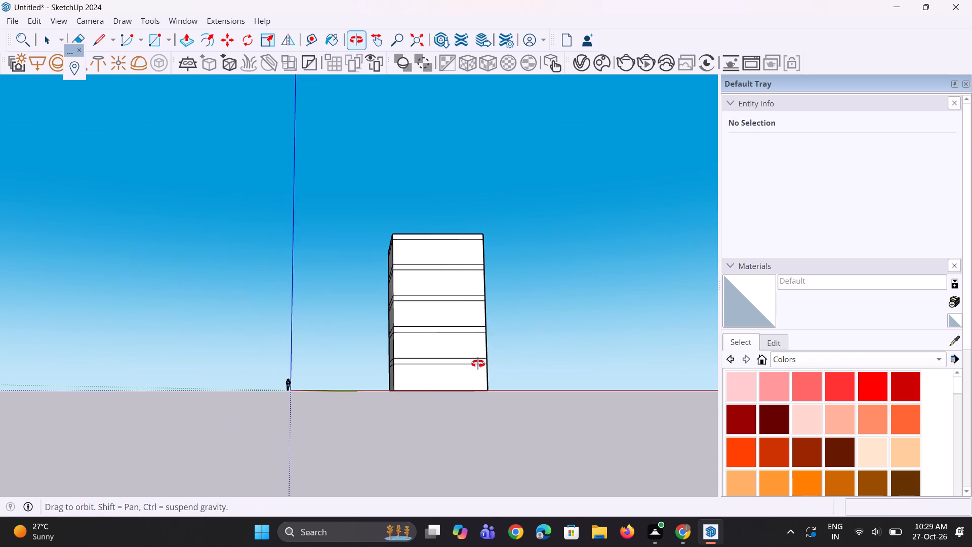
middle_click_drag(478, 364, 479, 363)
scroll(471, 361, "up", 5)
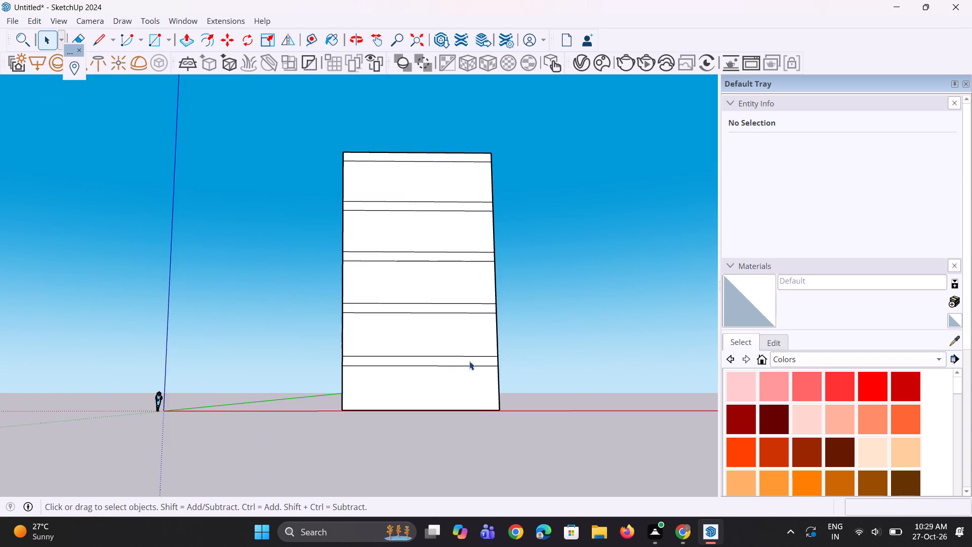
scroll(469, 361, "up", 1)
scroll(341, 371, "up", 1)
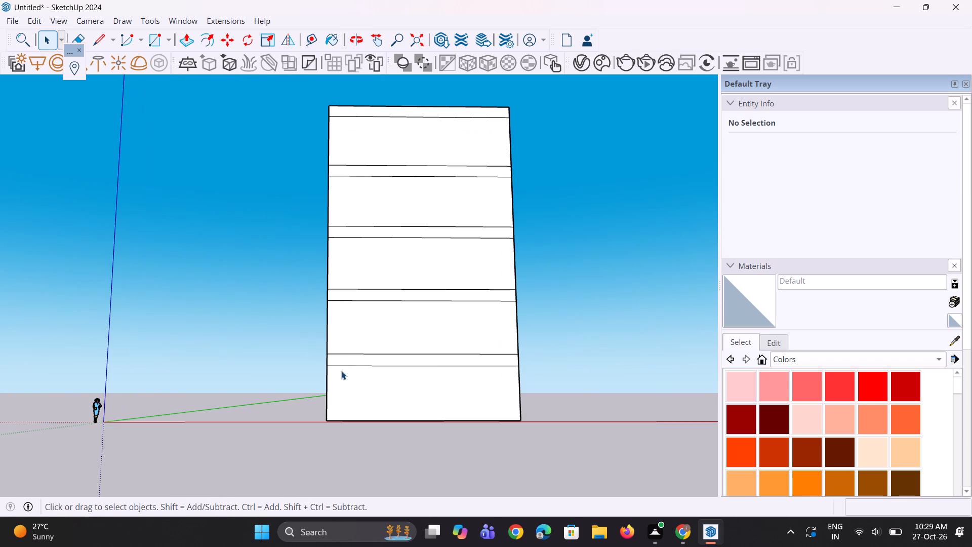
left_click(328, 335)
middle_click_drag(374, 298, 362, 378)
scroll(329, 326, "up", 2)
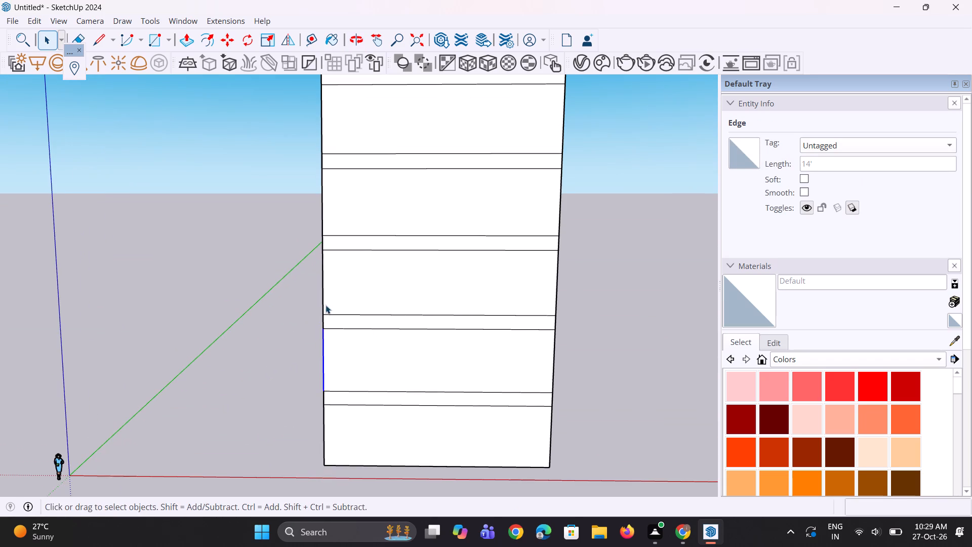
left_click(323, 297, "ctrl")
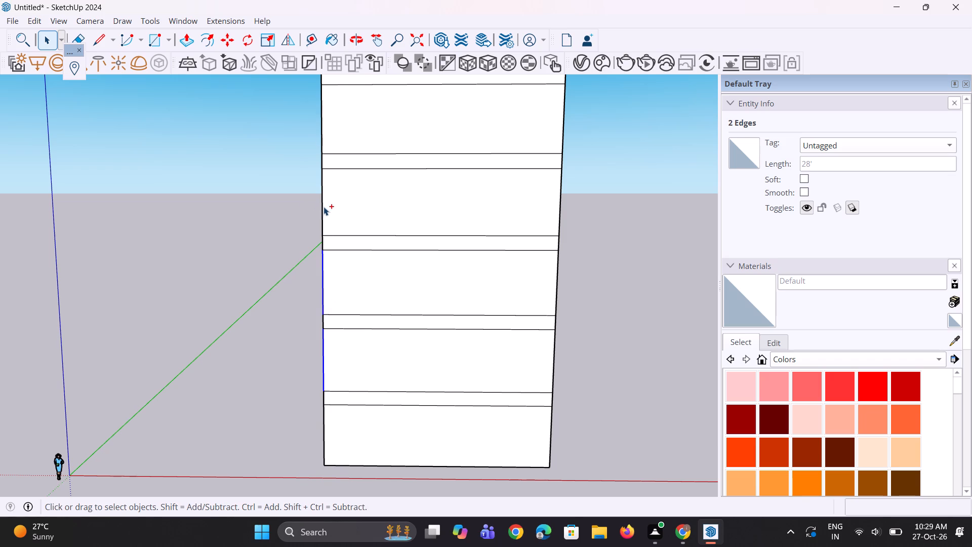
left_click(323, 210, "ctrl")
Copy the 14' vertical corner edges of the upper four storeys 50' across the front face, dividing the spacing by 3.
left_click(321, 131, "ctrl")
scroll(326, 196, "down", 4)
scroll(333, 192, "up", 2, "ctrl")
left_click(322, 209, "ctrl")
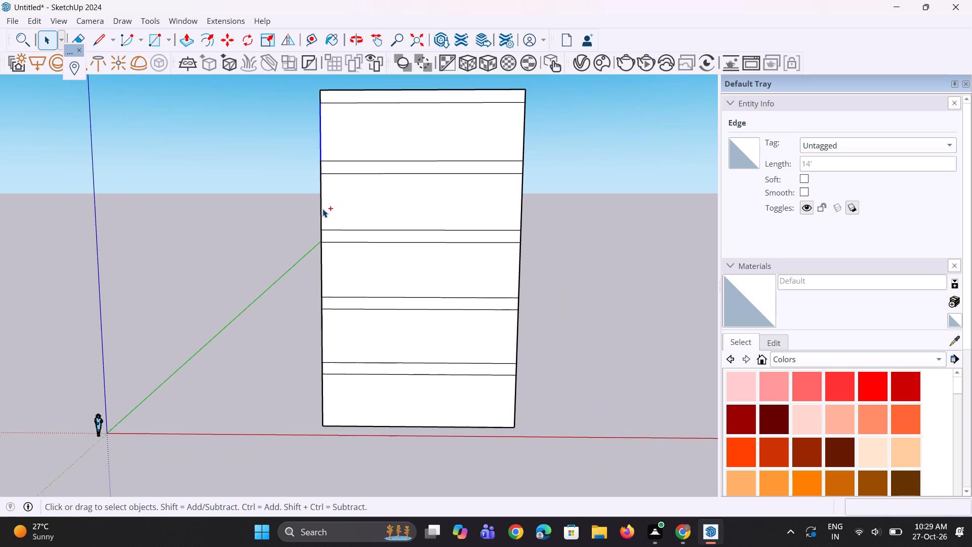
left_click(322, 258, "ctrl")
left_click(322, 320, "ctrl")
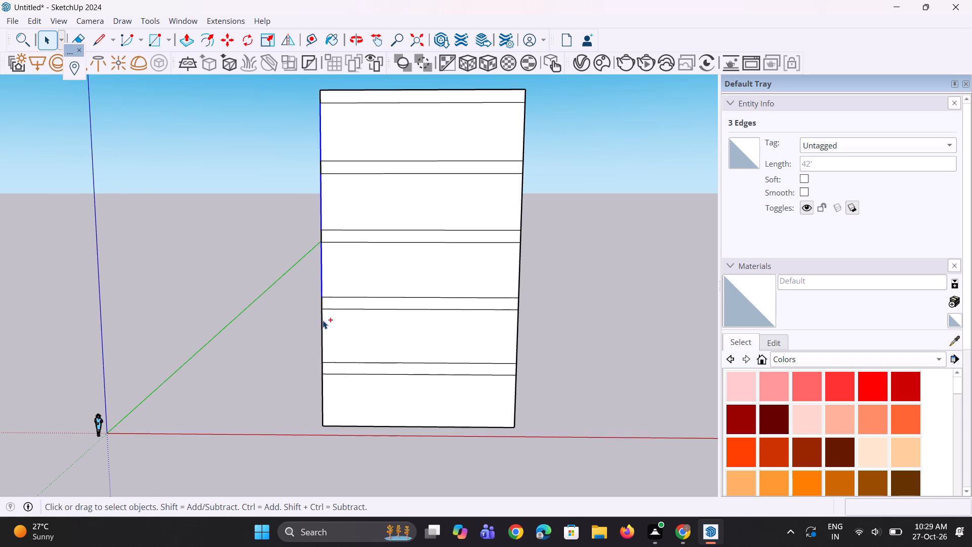
scroll(300, 251, "down", 4)
middle_click_drag(307, 277, 332, 280)
scroll(333, 270, "up", 3)
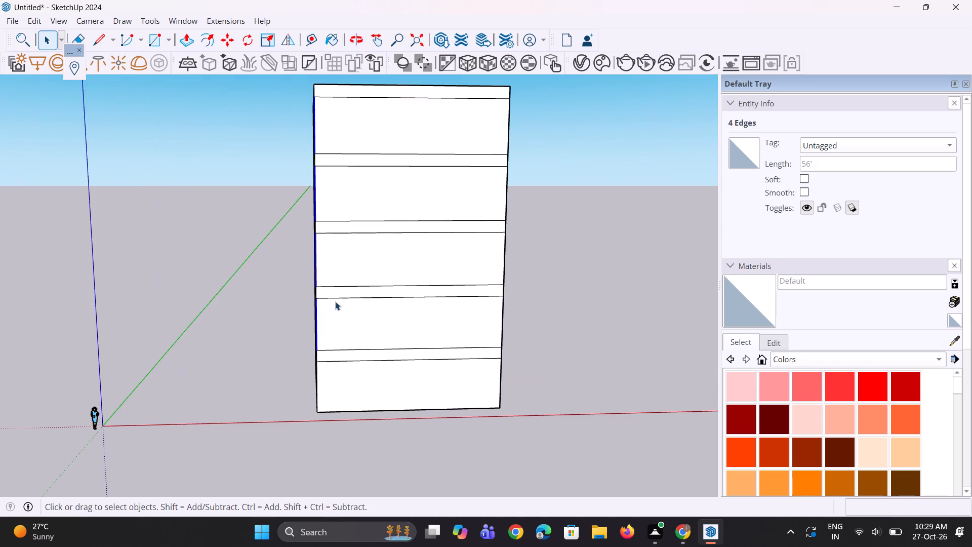
key("m")
scroll(304, 366, "up", 2)
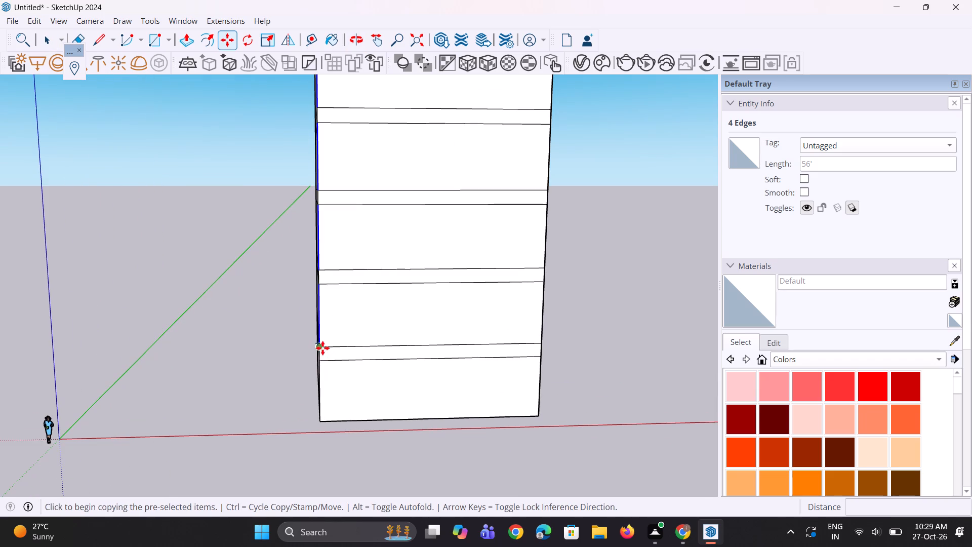
left_click(320, 348)
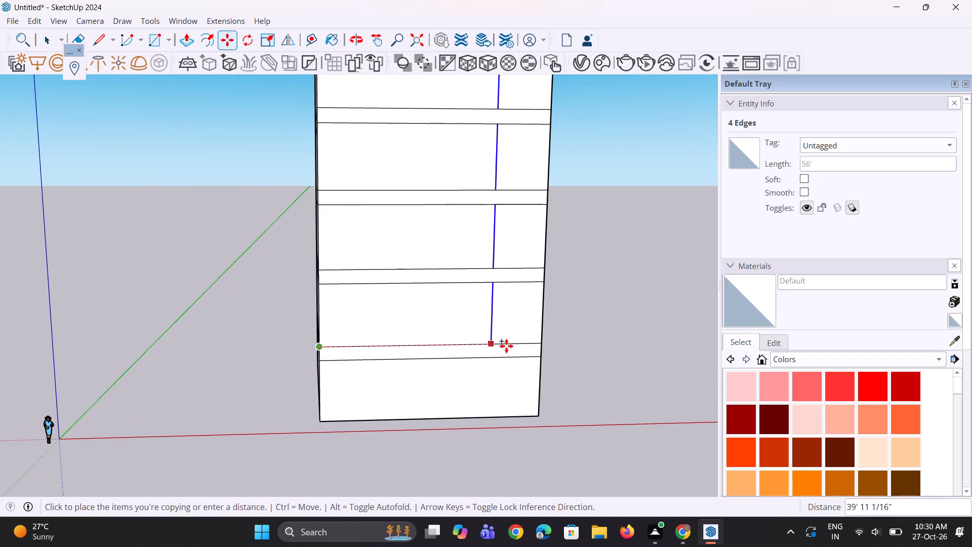
left_click(537, 346)
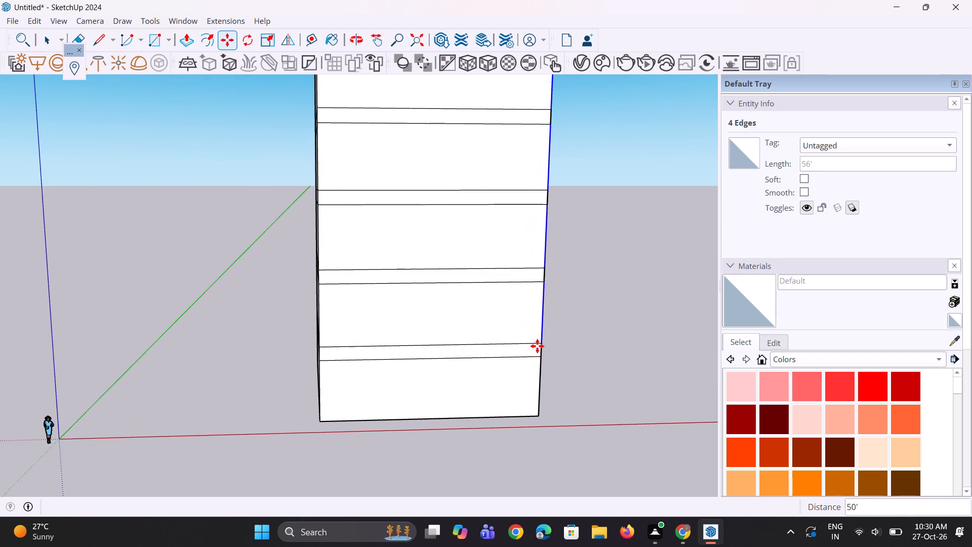
key("slash")
key("3")
key("Return")
middle_click_drag(487, 369, 443, 356)
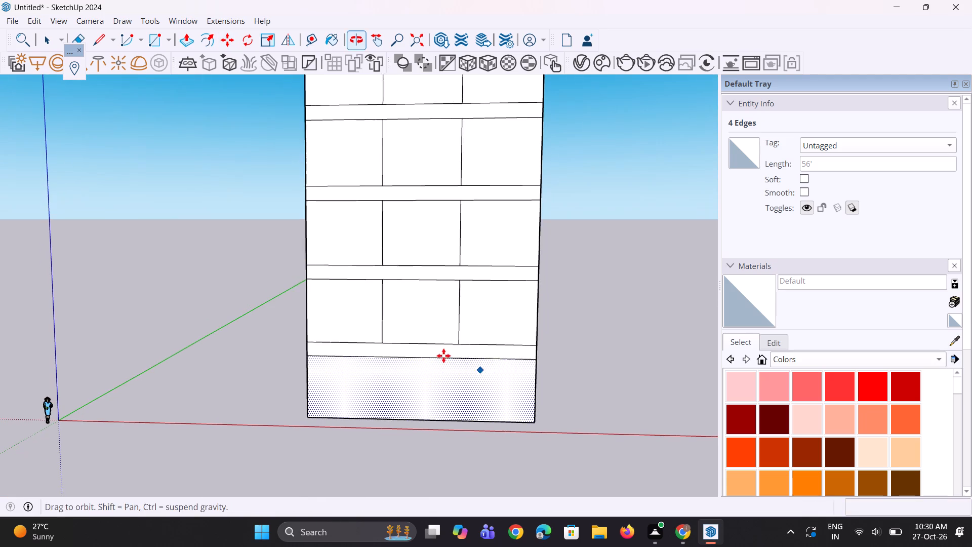
Clear the selection and examine the three-bay division of the tower's front face.
key("space")
key("space")
left_click(569, 353)
scroll(379, 374, "down", 7)
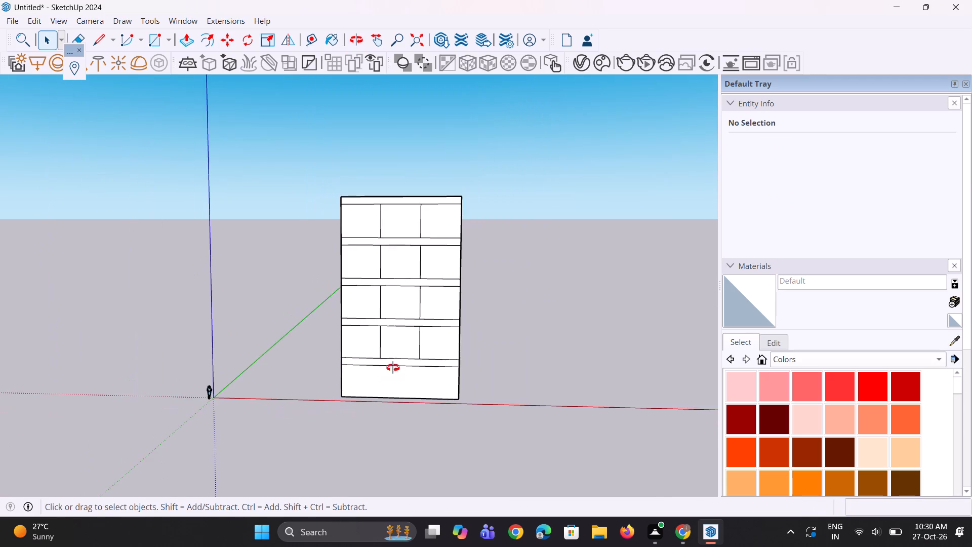
middle_click_drag(393, 368, 360, 358)
scroll(377, 332, "up", 6)
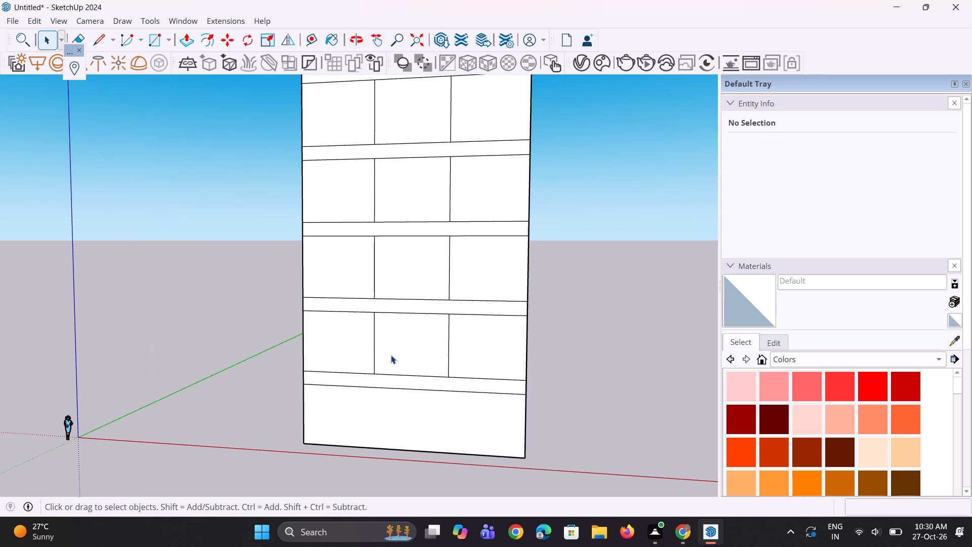
scroll(397, 354, "down", 2)
scroll(417, 362, "up", 3)
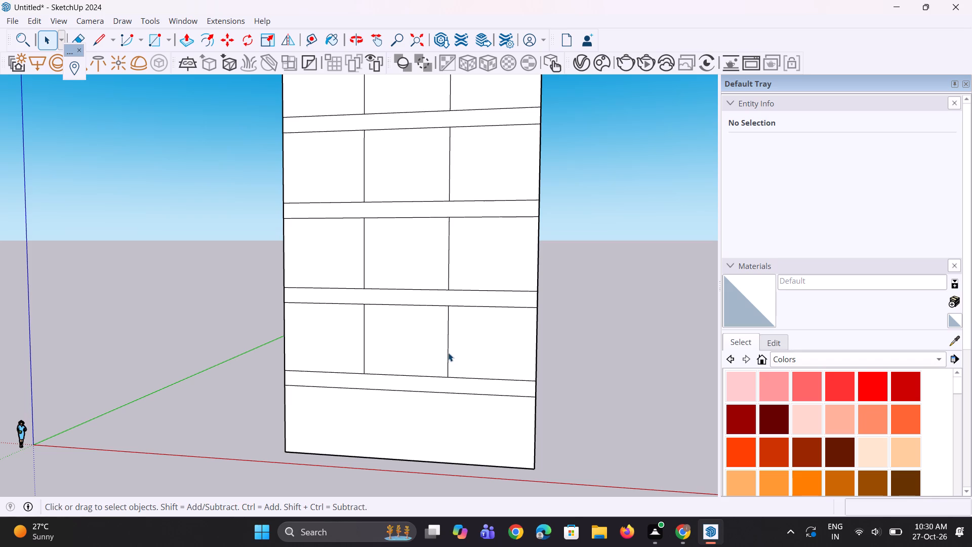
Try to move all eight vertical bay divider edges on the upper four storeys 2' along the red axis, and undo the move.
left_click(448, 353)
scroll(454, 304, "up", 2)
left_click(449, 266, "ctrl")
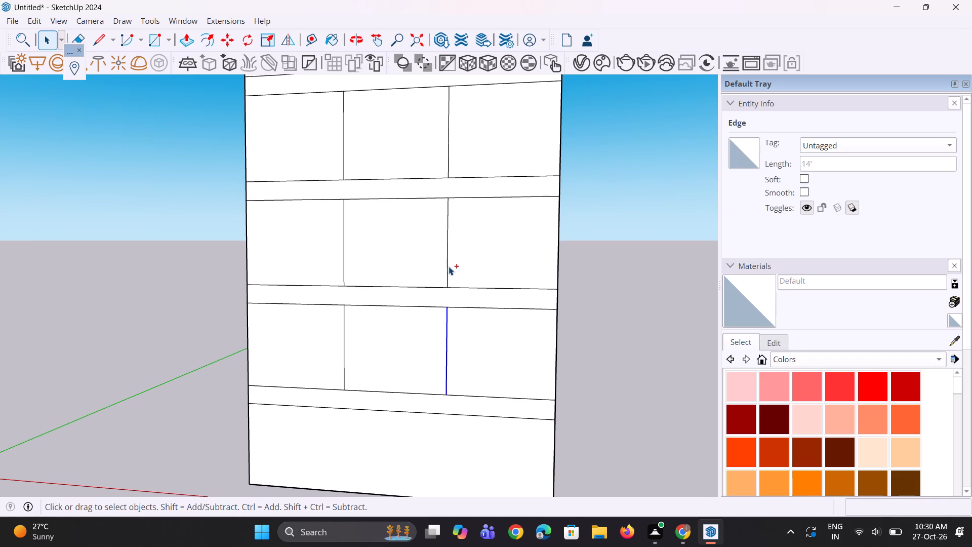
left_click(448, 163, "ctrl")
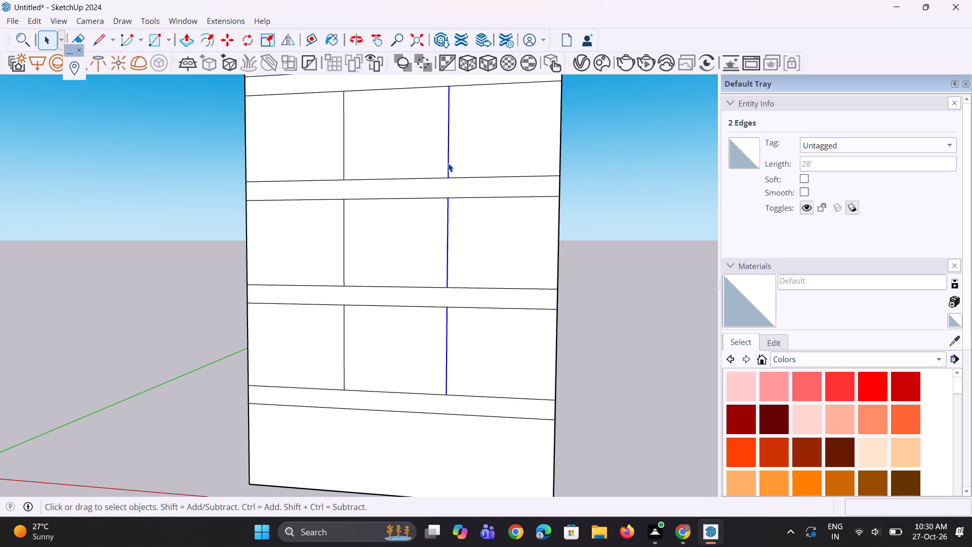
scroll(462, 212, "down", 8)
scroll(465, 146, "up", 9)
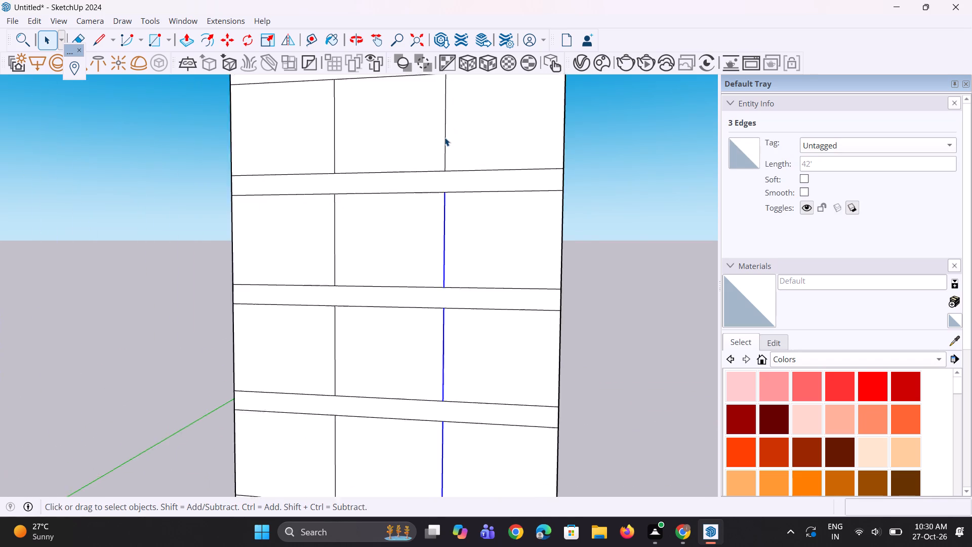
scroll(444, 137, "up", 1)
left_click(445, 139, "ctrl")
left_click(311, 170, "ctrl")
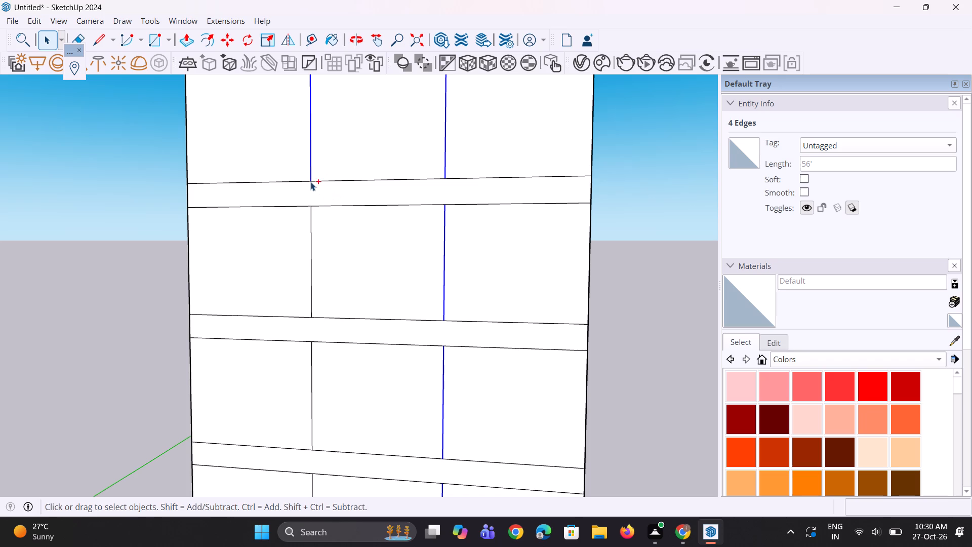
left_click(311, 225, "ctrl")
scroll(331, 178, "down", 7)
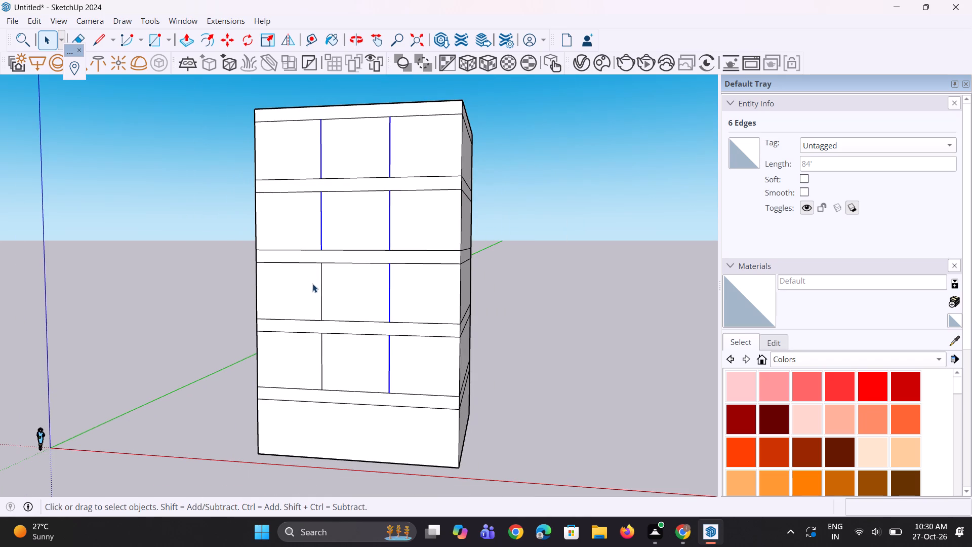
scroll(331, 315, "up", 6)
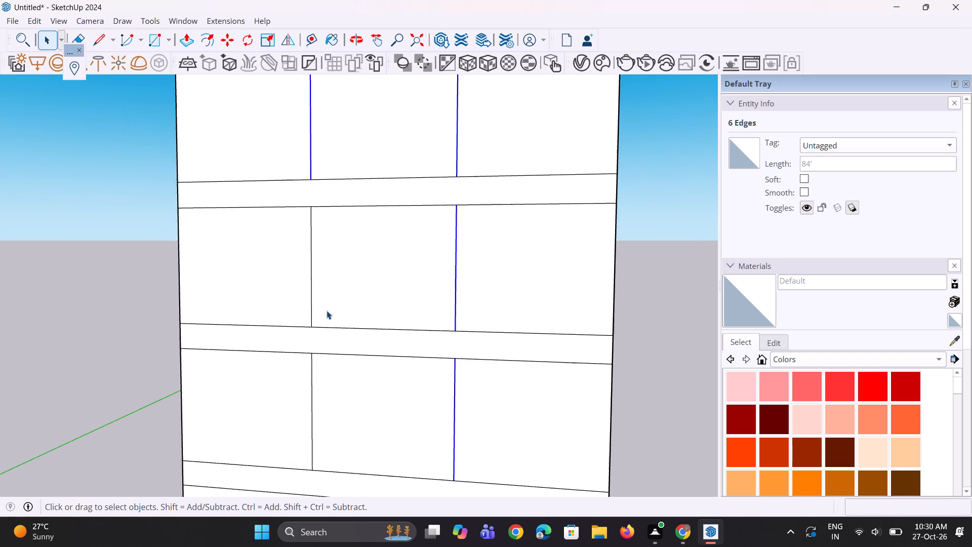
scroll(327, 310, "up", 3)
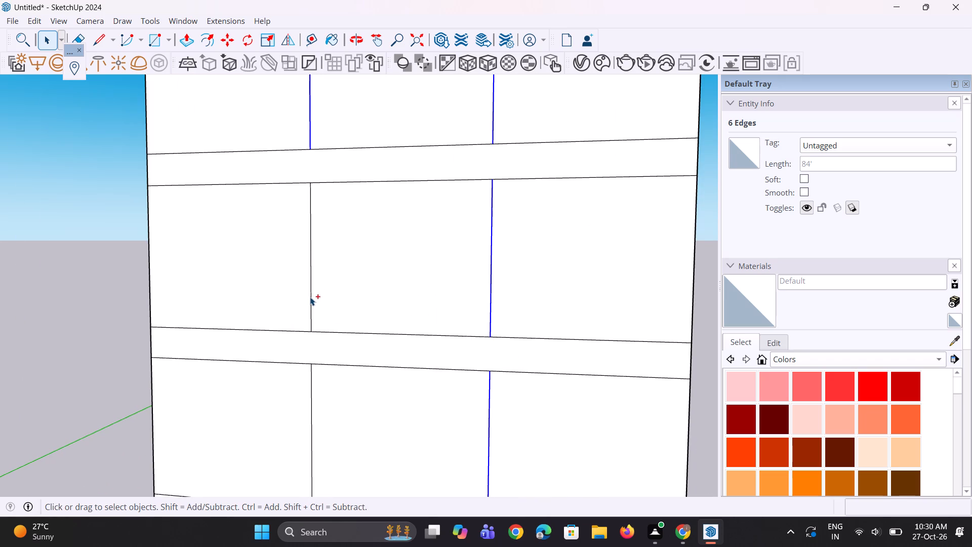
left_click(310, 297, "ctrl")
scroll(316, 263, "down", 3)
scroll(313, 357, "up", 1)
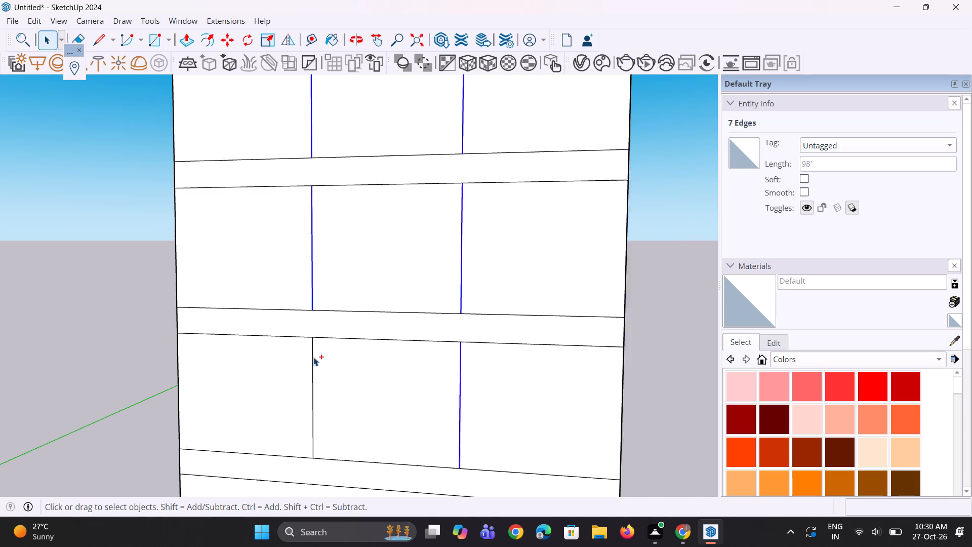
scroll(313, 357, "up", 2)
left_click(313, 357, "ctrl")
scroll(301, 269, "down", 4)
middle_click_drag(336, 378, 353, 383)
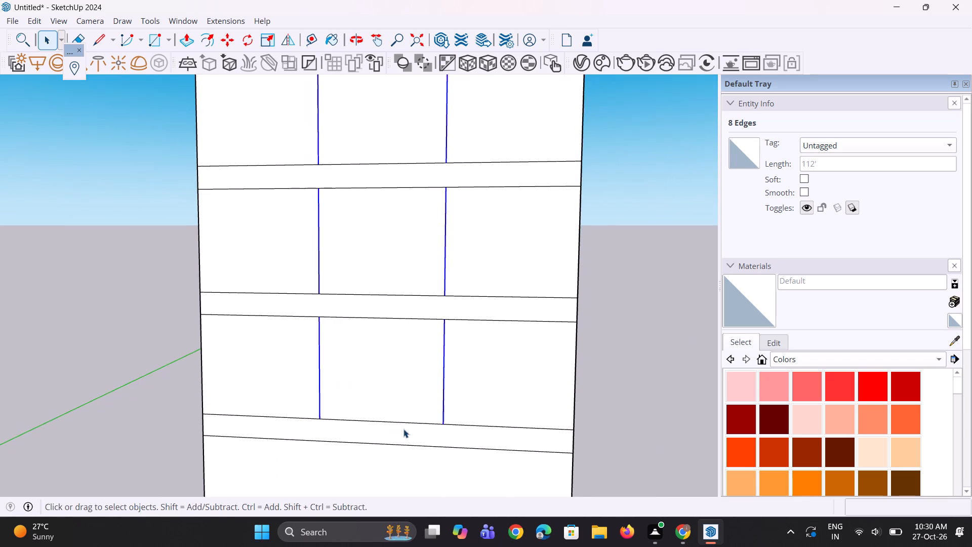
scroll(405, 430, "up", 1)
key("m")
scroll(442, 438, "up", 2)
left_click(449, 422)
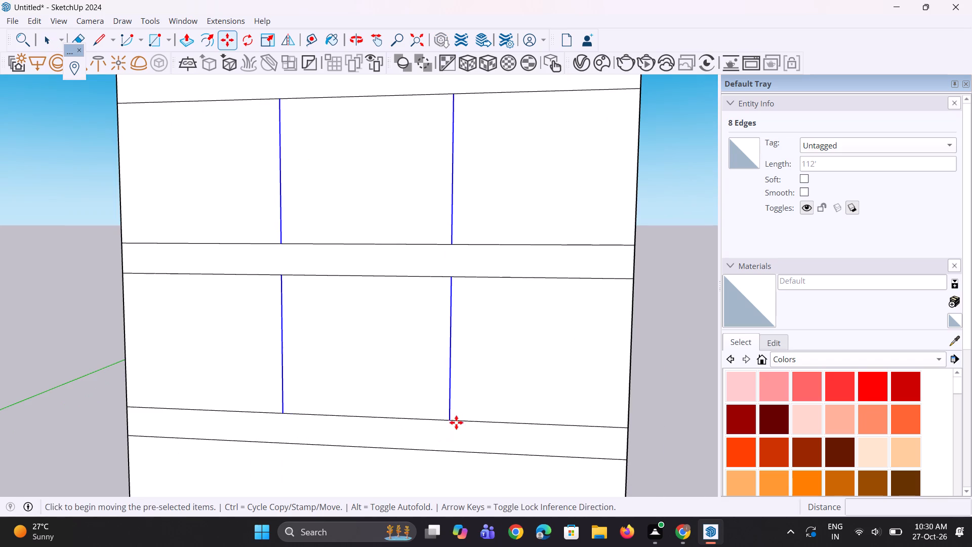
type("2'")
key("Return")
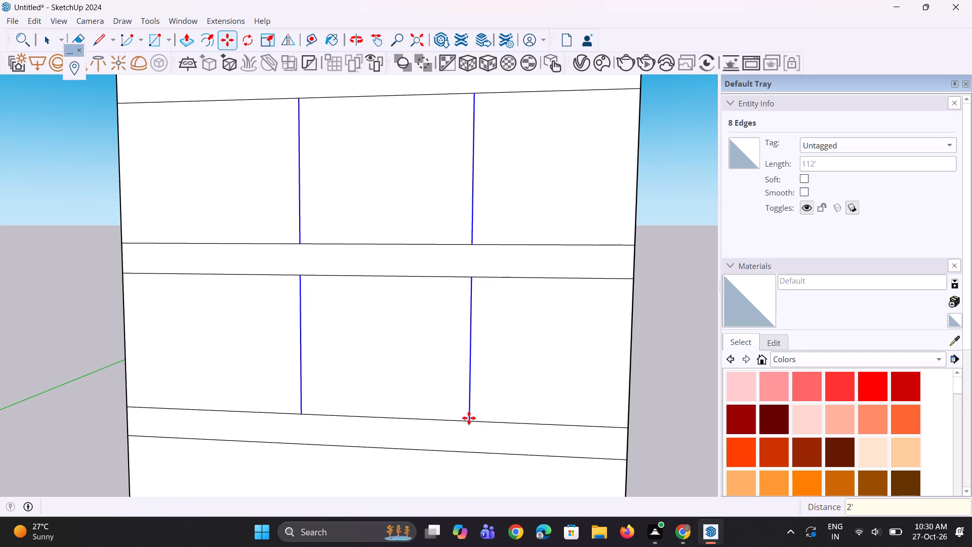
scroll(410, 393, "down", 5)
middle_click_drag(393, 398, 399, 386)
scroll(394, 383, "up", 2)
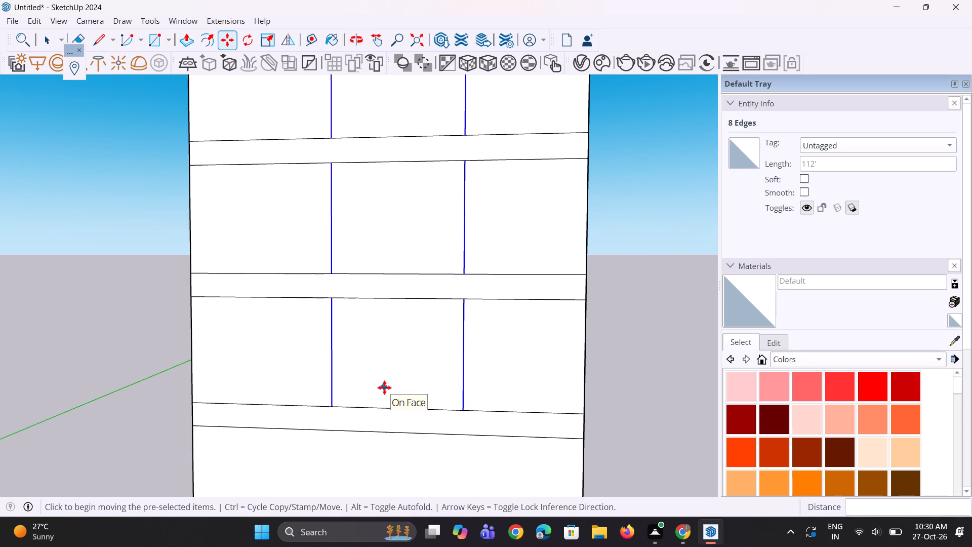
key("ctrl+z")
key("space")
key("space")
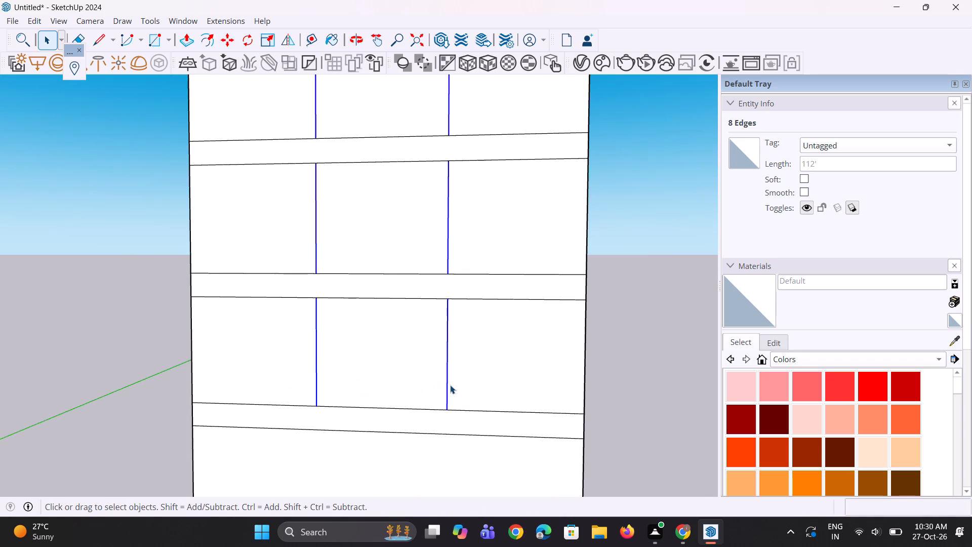
Move the four divider edges between the middle and right bays of the upper storeys 2' along the red axis, widening the middle bay.
left_click(448, 382)
scroll(452, 312, "up", 2)
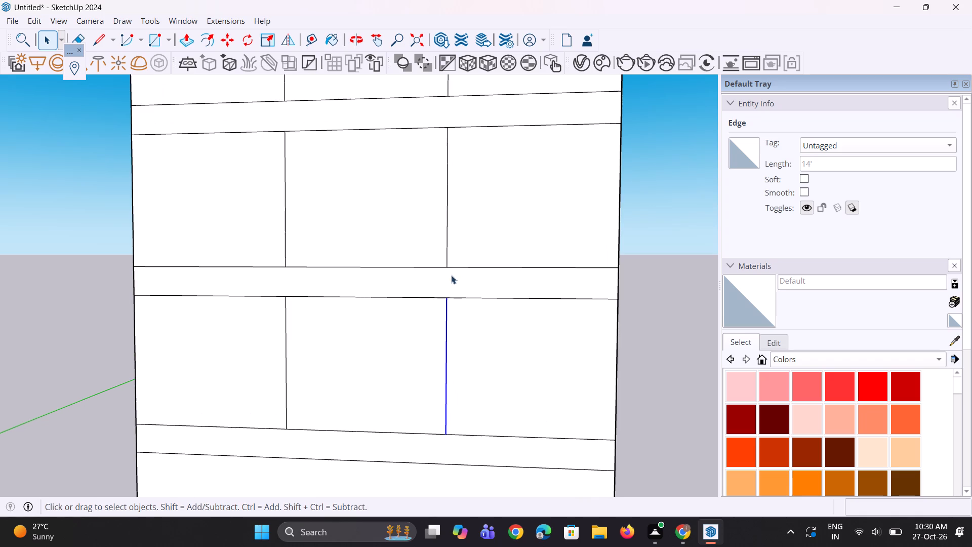
left_click(448, 249, "ctrl")
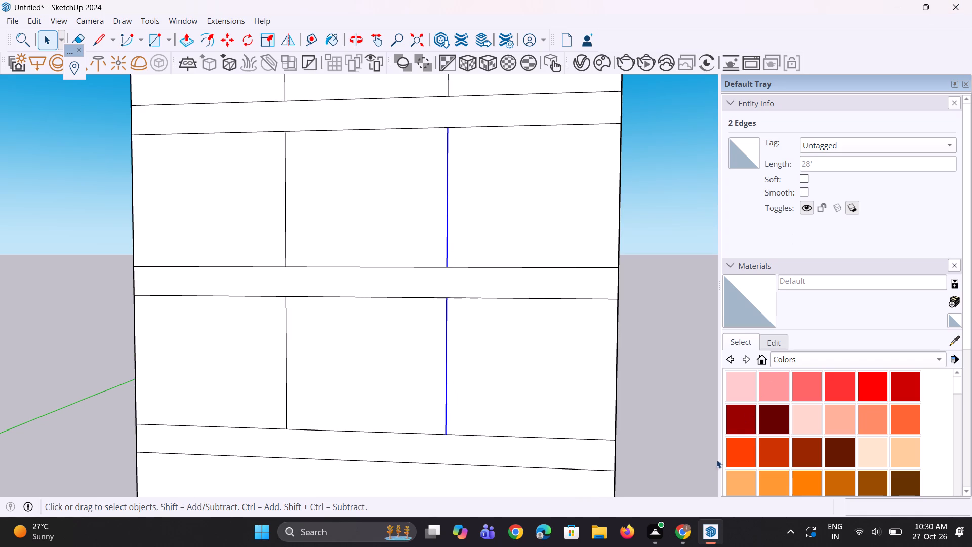
scroll(703, 487, "down", 1)
scroll(501, 403, "down", 14)
scroll(512, 259, "up", 8)
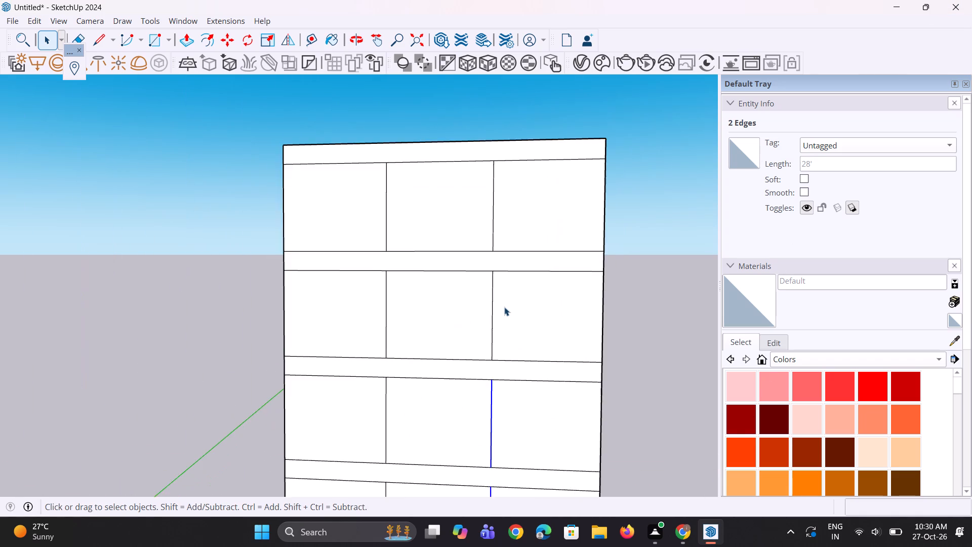
scroll(504, 307, "up", 7)
left_click(487, 316, "ctrl")
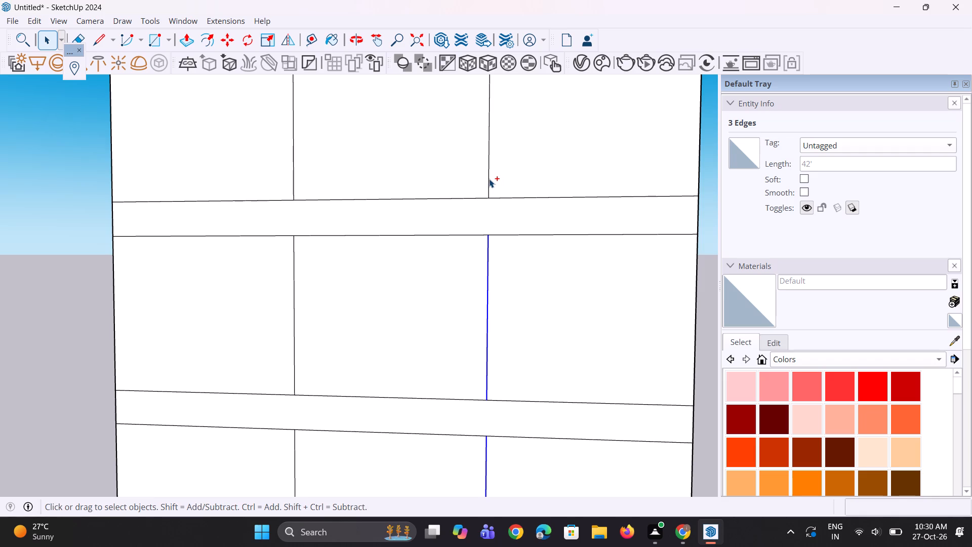
left_click(489, 179, "ctrl")
key("m")
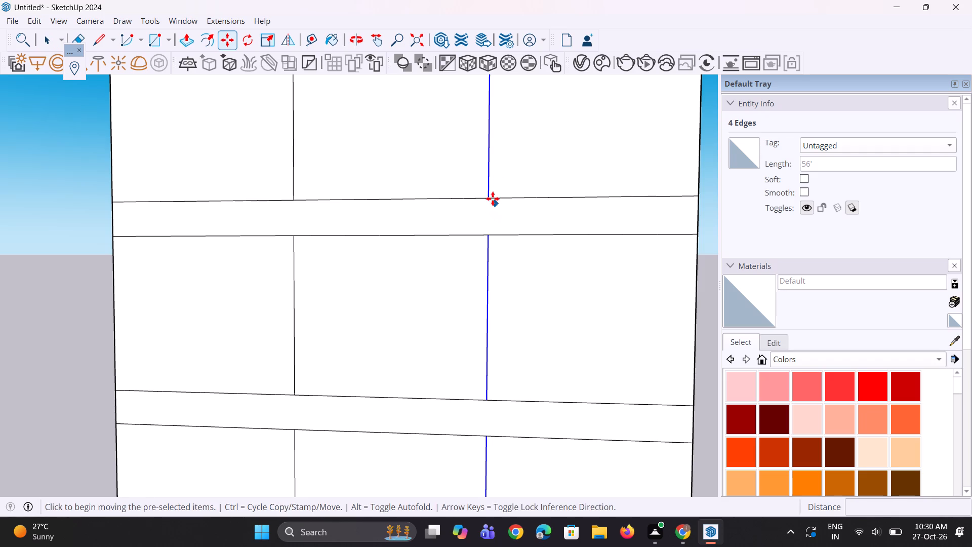
left_click(489, 198)
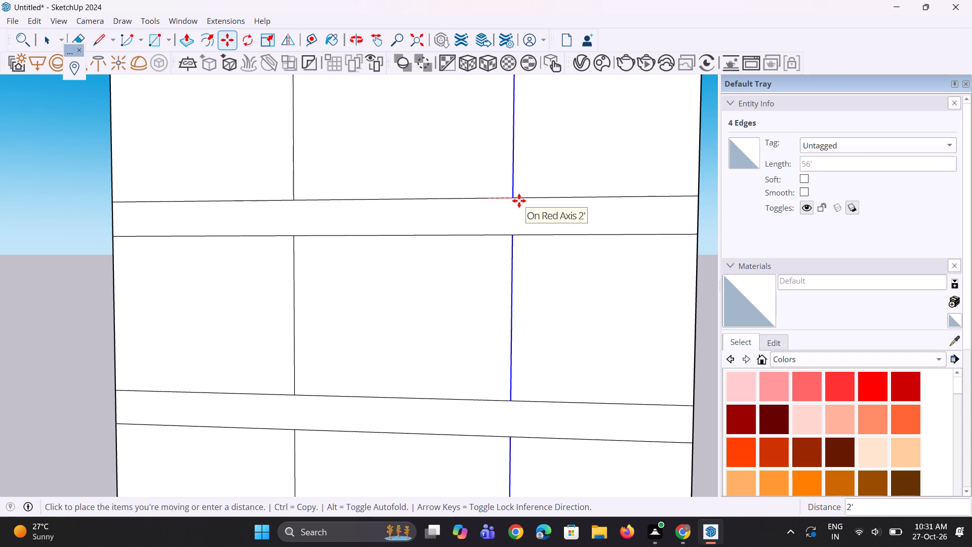
key("2")
key("apostrophe")
key("Return")
middle_click_drag(496, 214, 507, 220)
scroll(407, 211, "down", 10)
key("space")
left_click(583, 225)
key("space")
scroll(438, 270, "down", 3)
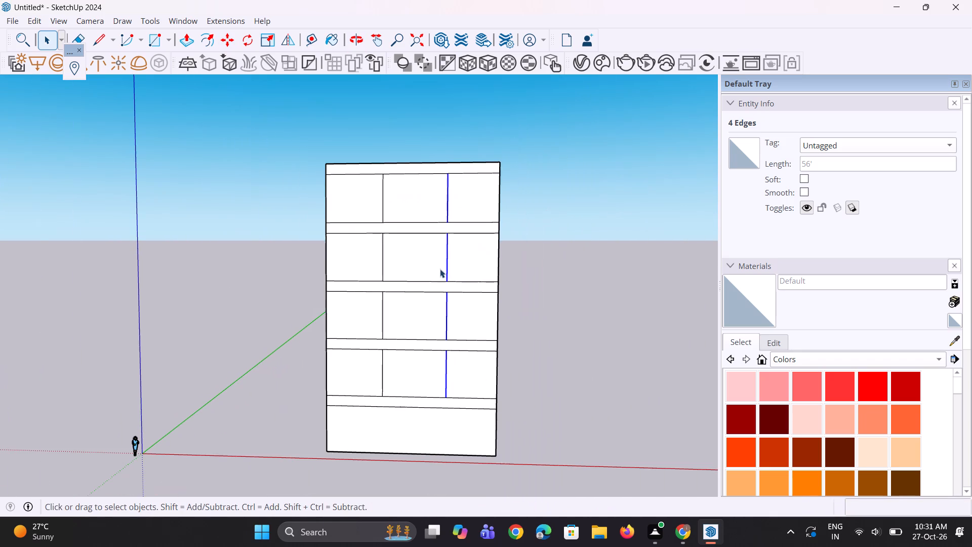
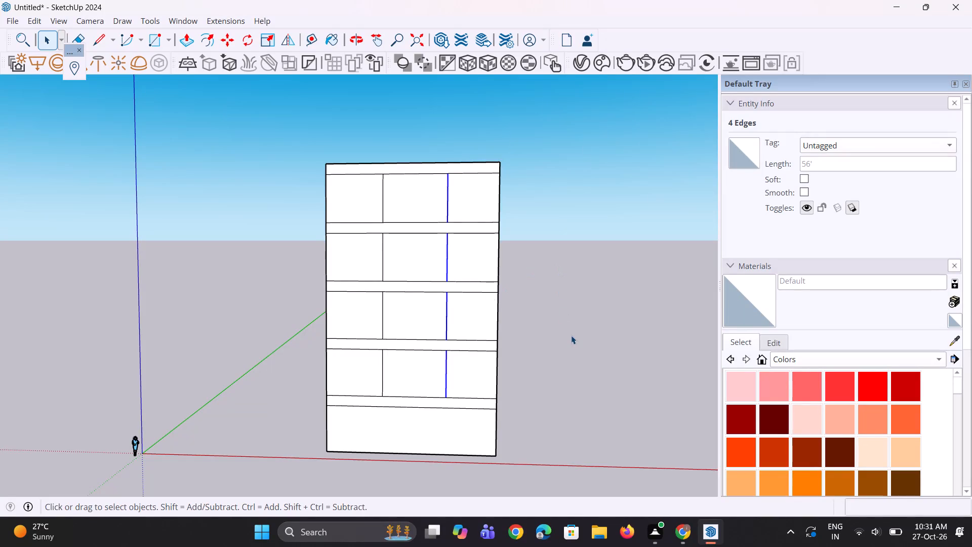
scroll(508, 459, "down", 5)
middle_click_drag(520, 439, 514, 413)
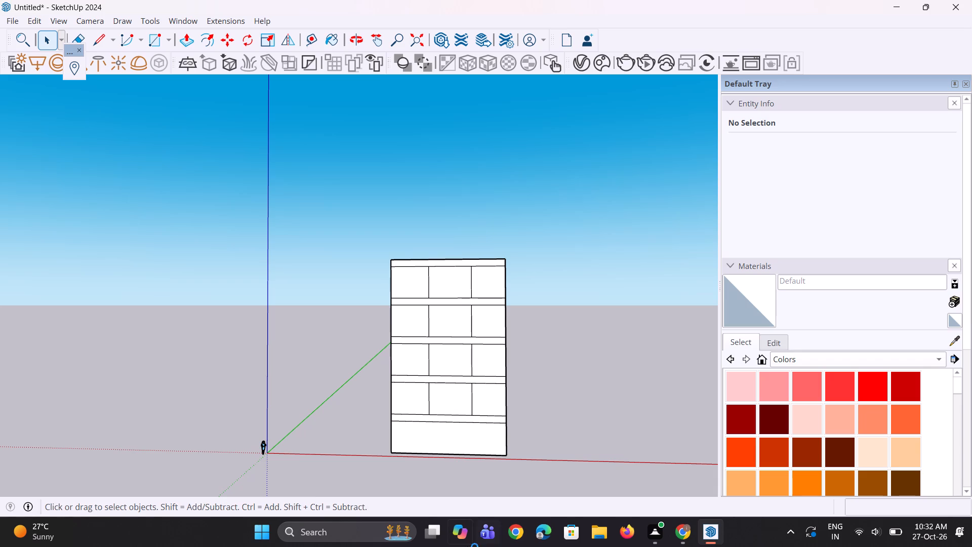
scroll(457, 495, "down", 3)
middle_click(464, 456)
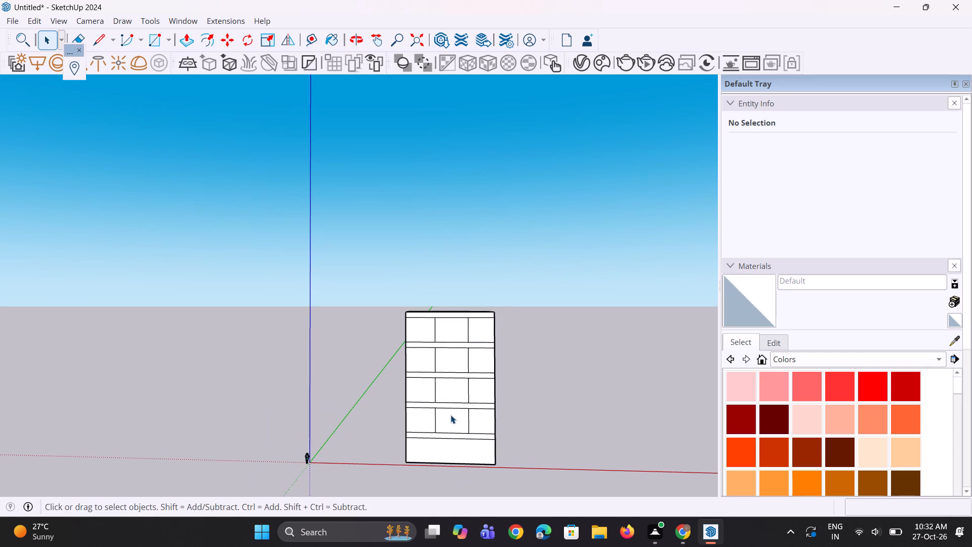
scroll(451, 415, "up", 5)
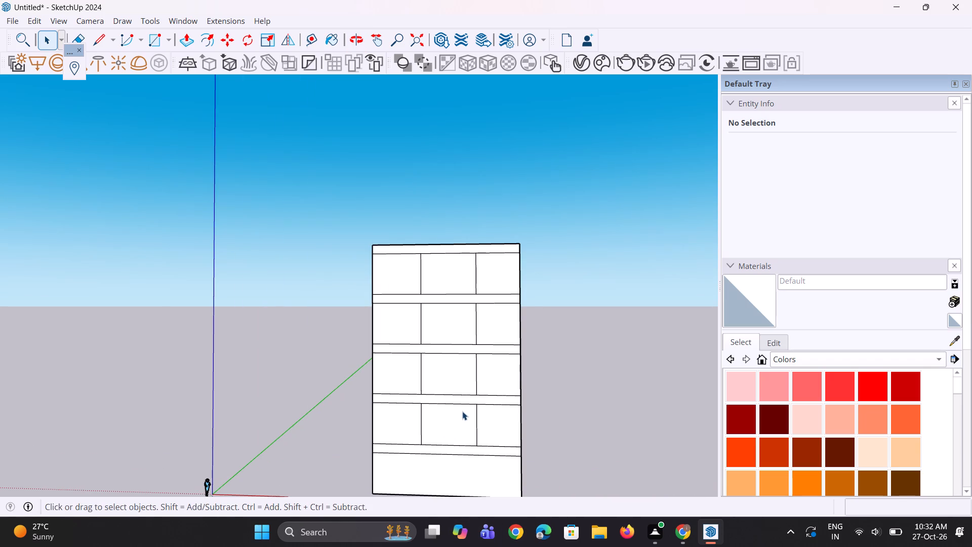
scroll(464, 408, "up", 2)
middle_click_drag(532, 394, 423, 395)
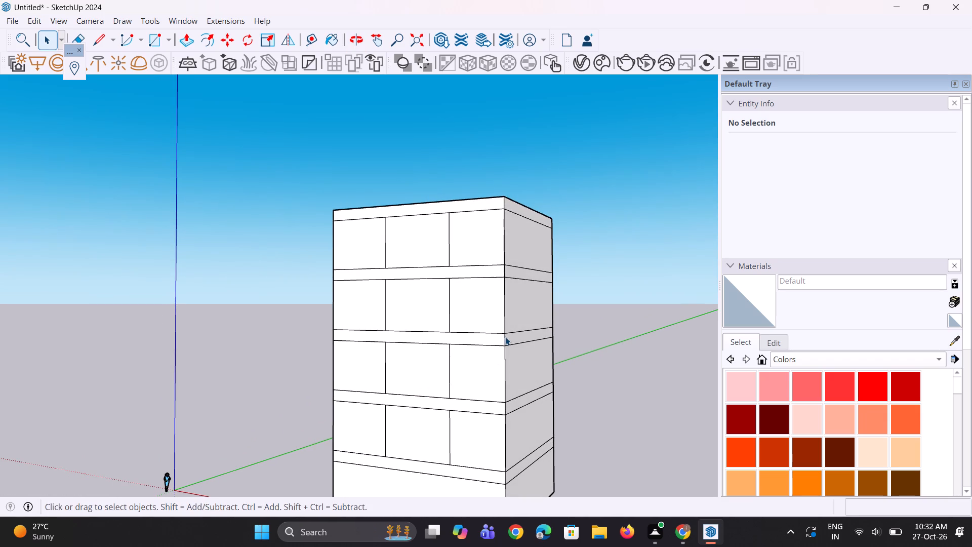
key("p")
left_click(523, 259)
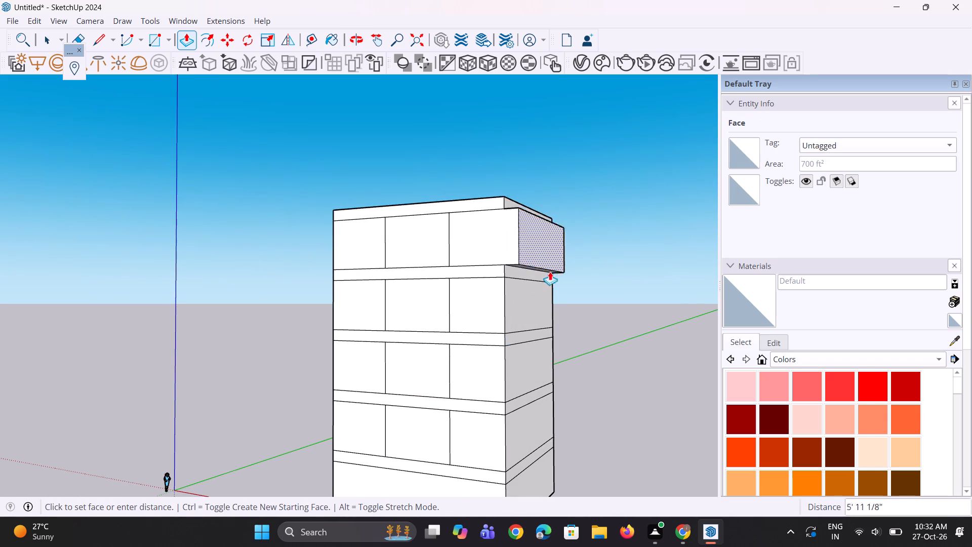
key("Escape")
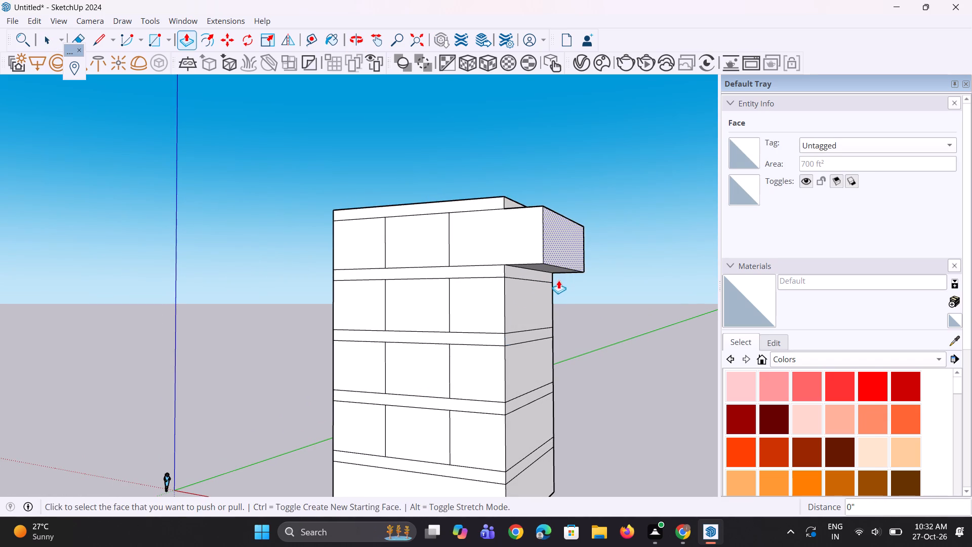
Push/Pull the top storey's left side wall outward 3' 5 15/16" and extend the roof band above it by the same distance.
scroll(474, 328, "up", 1)
middle_click_drag(494, 327, 584, 278)
scroll(531, 248, "down", 3)
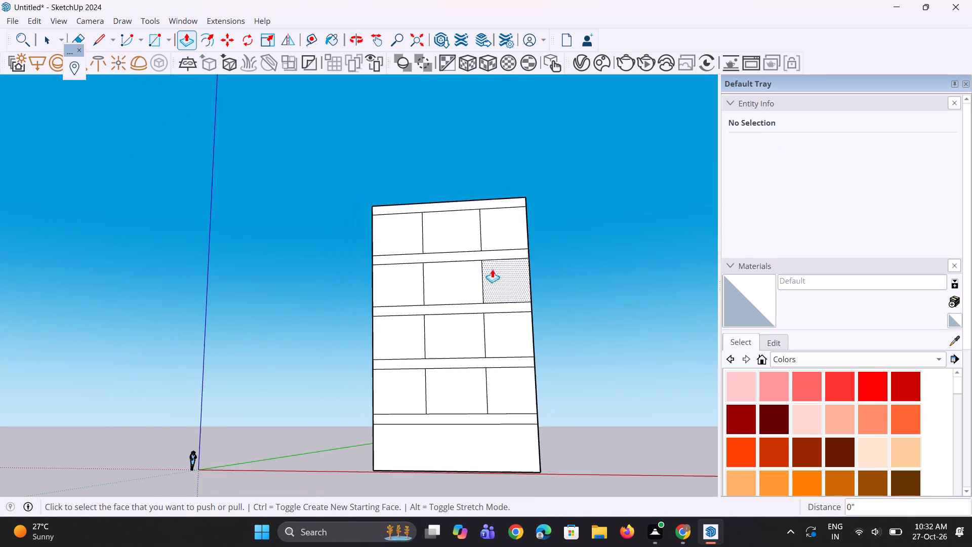
middle_click_drag(497, 277, 618, 357)
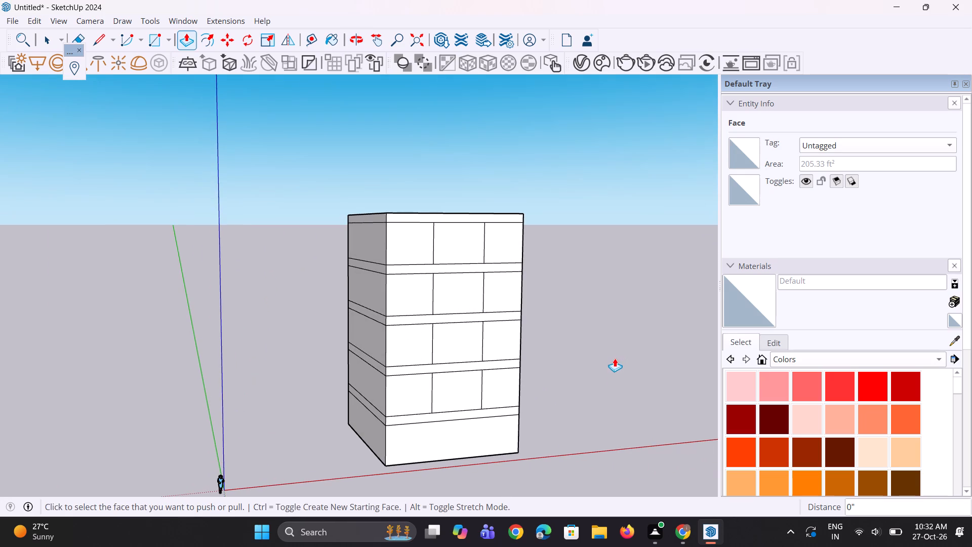
scroll(614, 400, "up", 3)
middle_click_drag(443, 371, 506, 358)
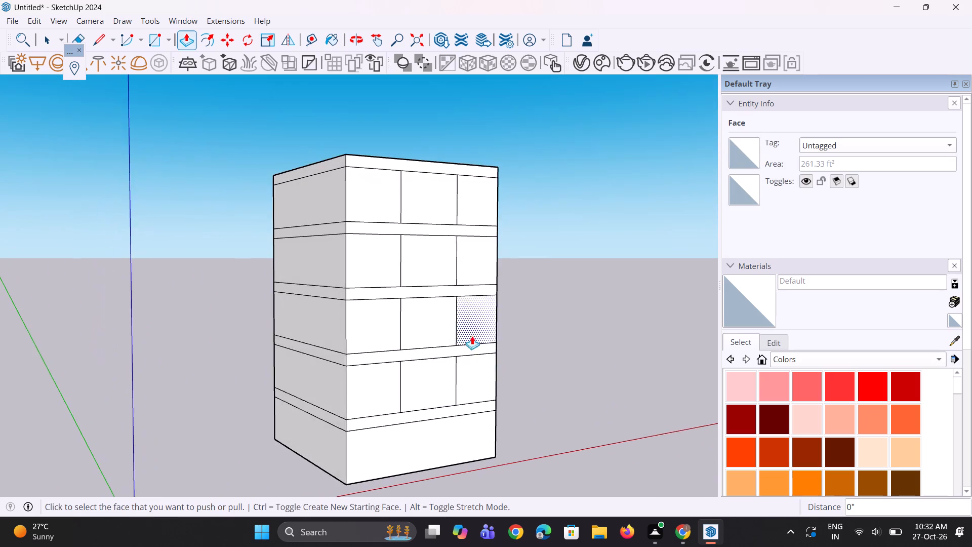
scroll(366, 237, "up", 2)
left_click(335, 207)
left_click(319, 216)
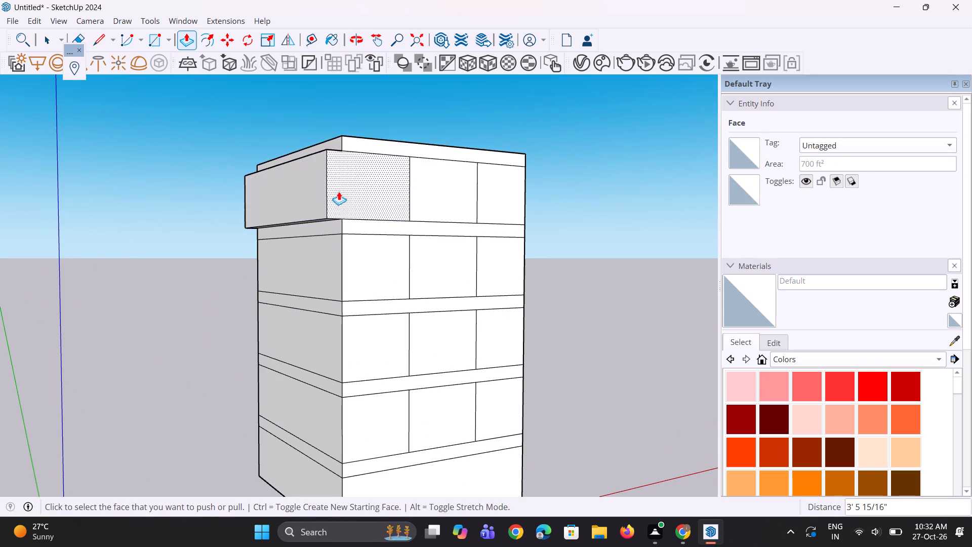
middle_click_drag(338, 207, 322, 250)
double_click(316, 163)
Push/Pull the fourth storey's left side wall and the bands above and below it outward 3' 5 15/16", flush with the top storey.
scroll(315, 250, "up", 1)
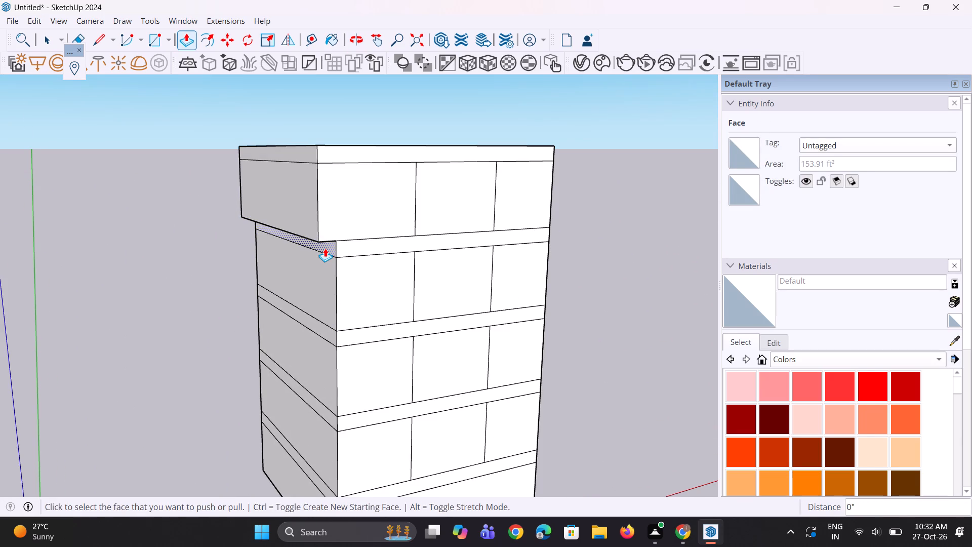
left_click(325, 248)
left_click(325, 248)
double_click(328, 291)
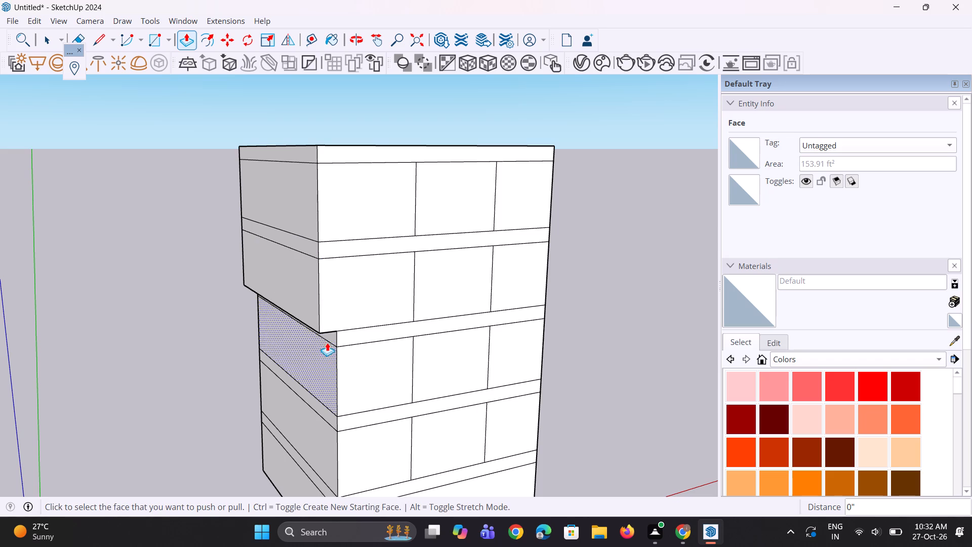
left_click(331, 334)
left_click(332, 335)
left_click(330, 343)
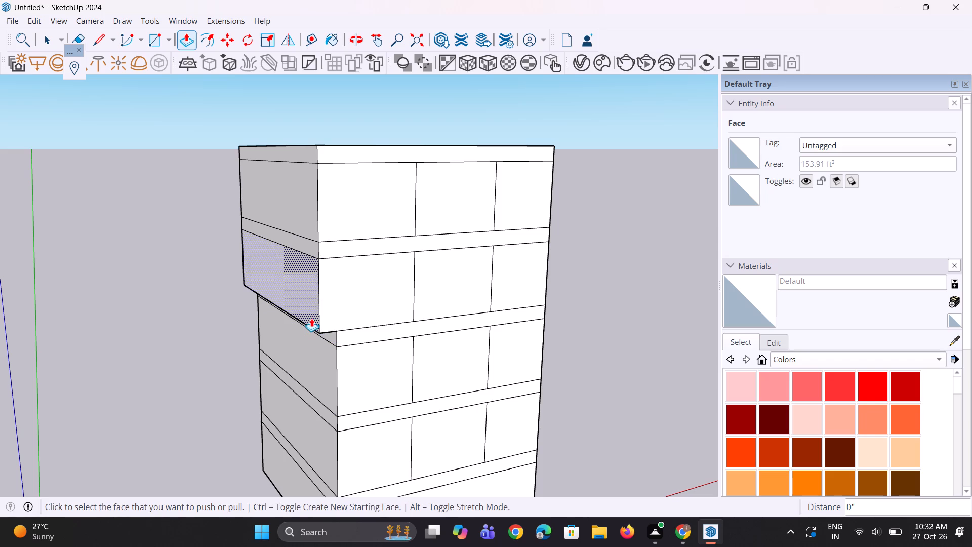
left_click(329, 334)
left_click(315, 318)
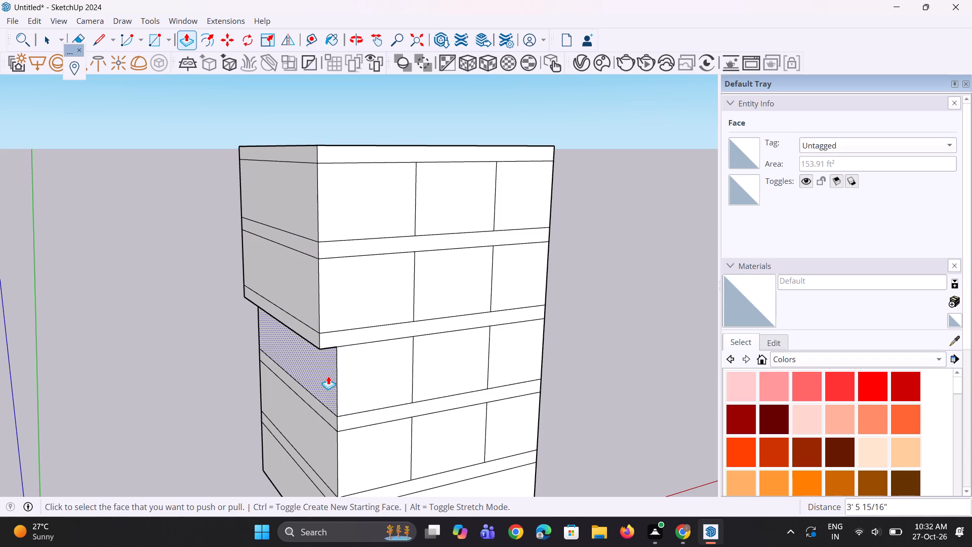
Push/Pull the left side walls of the third and second storeys and the bands below them outward, flush with the storeys above.
double_click(328, 376)
scroll(269, 234, "down", 3)
middle_click_drag(314, 370, 317, 352)
left_click(312, 346)
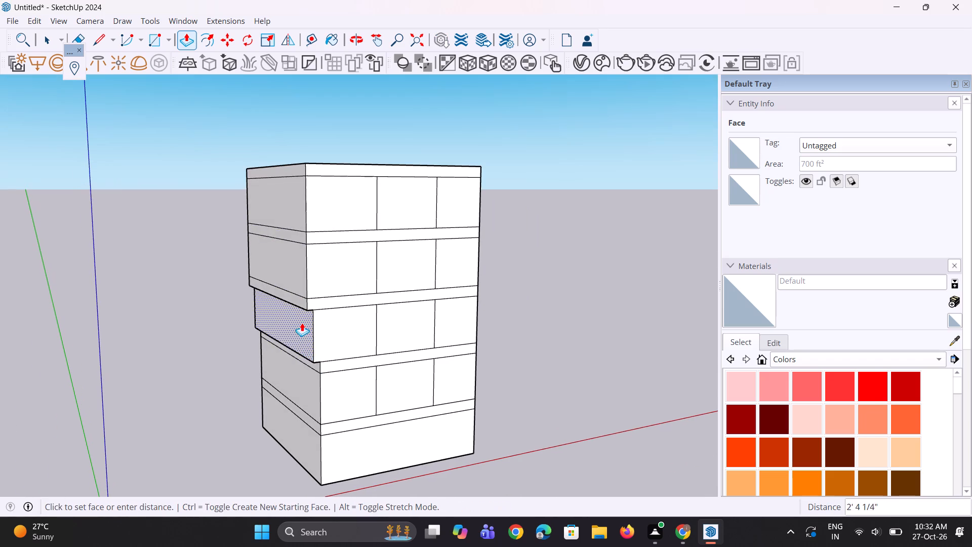
left_click_drag(300, 301, 300, 306)
scroll(300, 373, "up", 3)
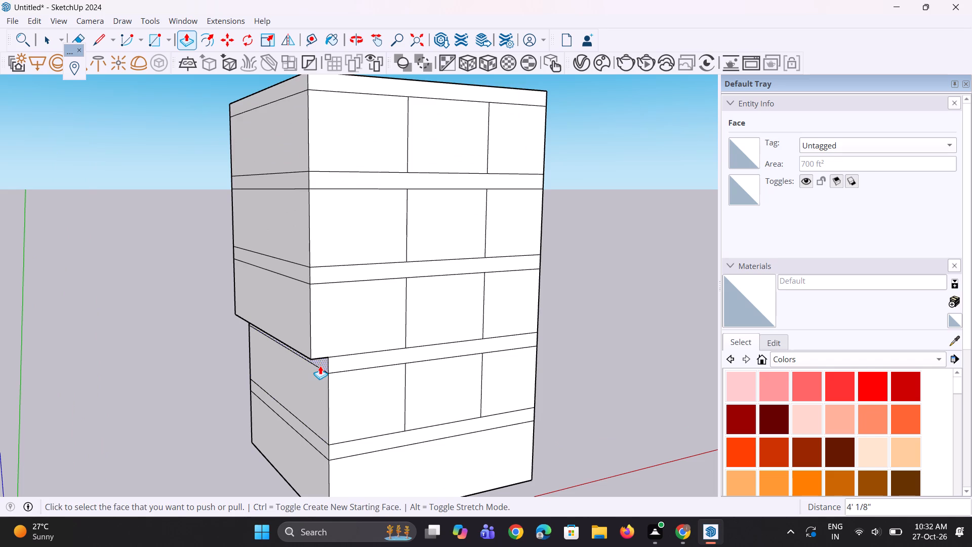
left_click(320, 366)
left_click(301, 337)
double_click(312, 398)
scroll(281, 303, "down", 4)
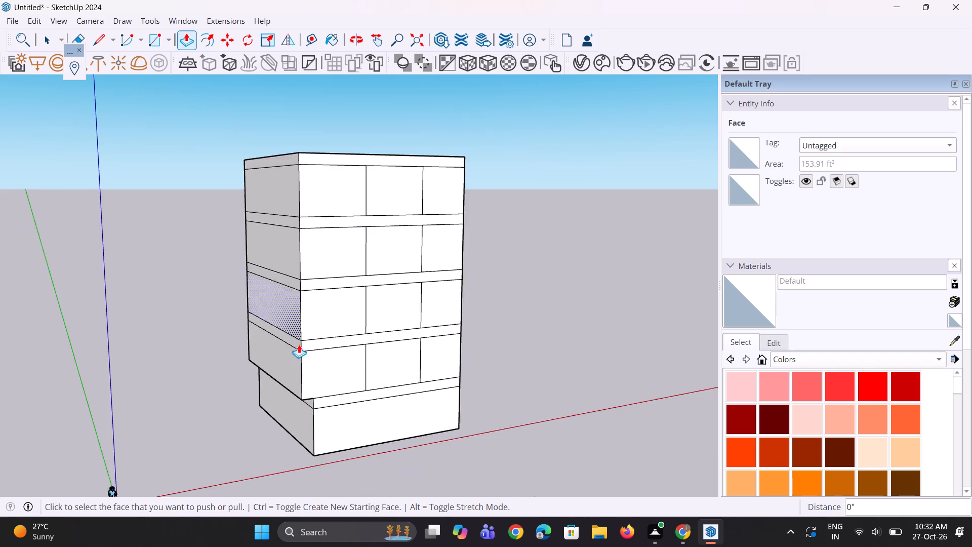
scroll(307, 425, "up", 3)
double_click(311, 395)
double_click(308, 432)
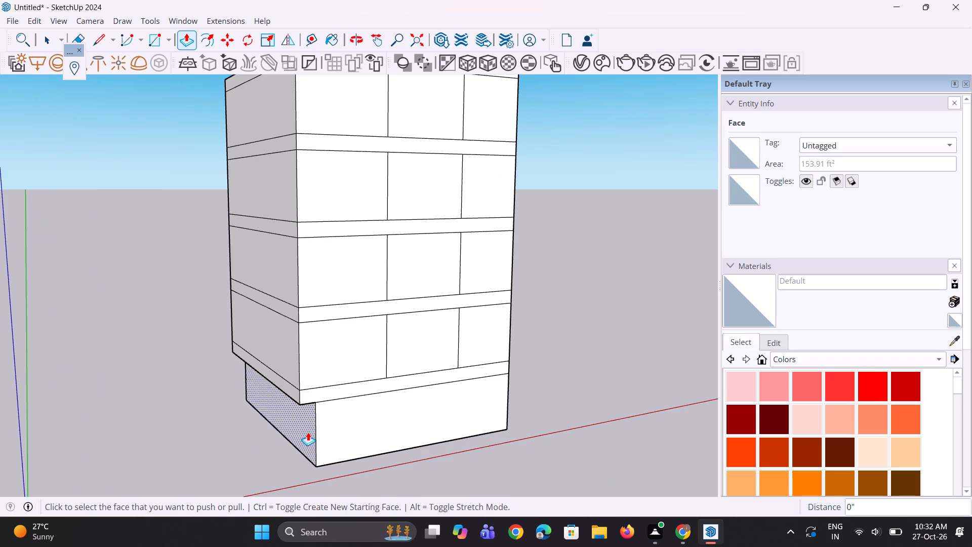
Examine the extended tower and its front bay divisions from the front, both sides and above.
middle_click_drag(327, 434, 284, 434)
scroll(284, 434, "up", 1)
scroll(294, 433, "down", 6)
middle_click_drag(348, 439, 242, 434)
scroll(257, 439, "down", 5)
middle_click_drag(322, 429, 266, 385)
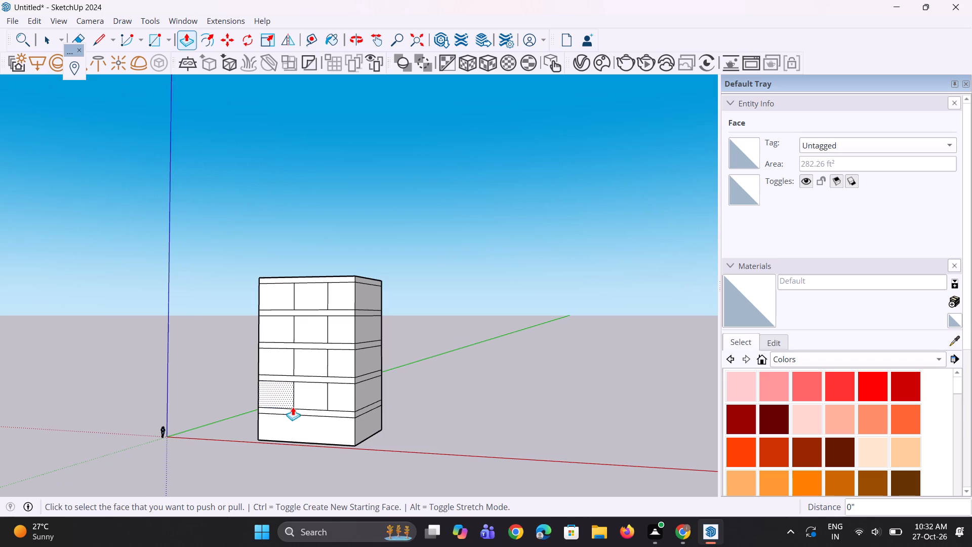
scroll(308, 404, "up", 3)
middle_click_drag(299, 402, 381, 443)
key("space")
scroll(306, 414, "up", 3)
key("space")
key("space")
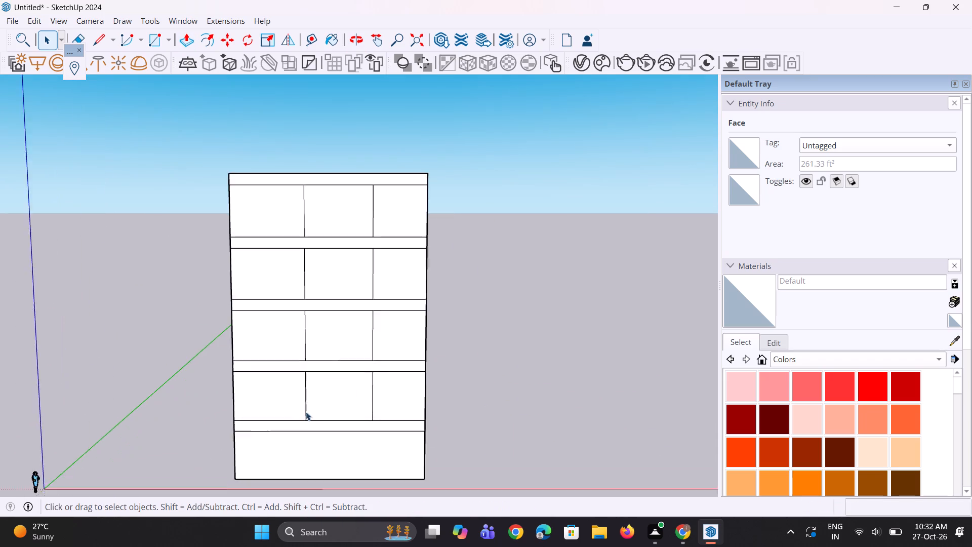
scroll(306, 412, "up", 4)
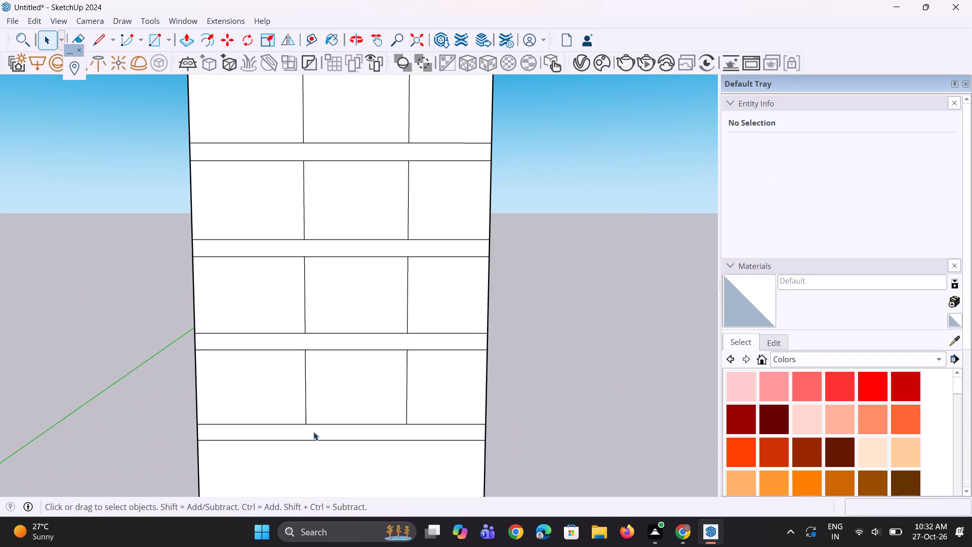
scroll(316, 436, "down", 5)
middle_click_drag(316, 440, 357, 452)
scroll(366, 450, "down", 2)
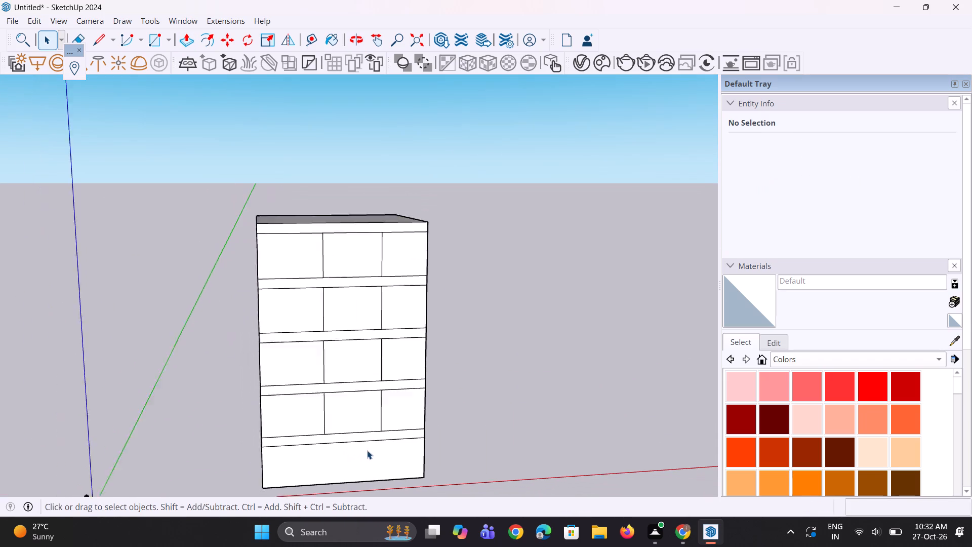
scroll(367, 450, "down", 3)
middle_click_drag(382, 434, 417, 447)
scroll(393, 382, "up", 2)
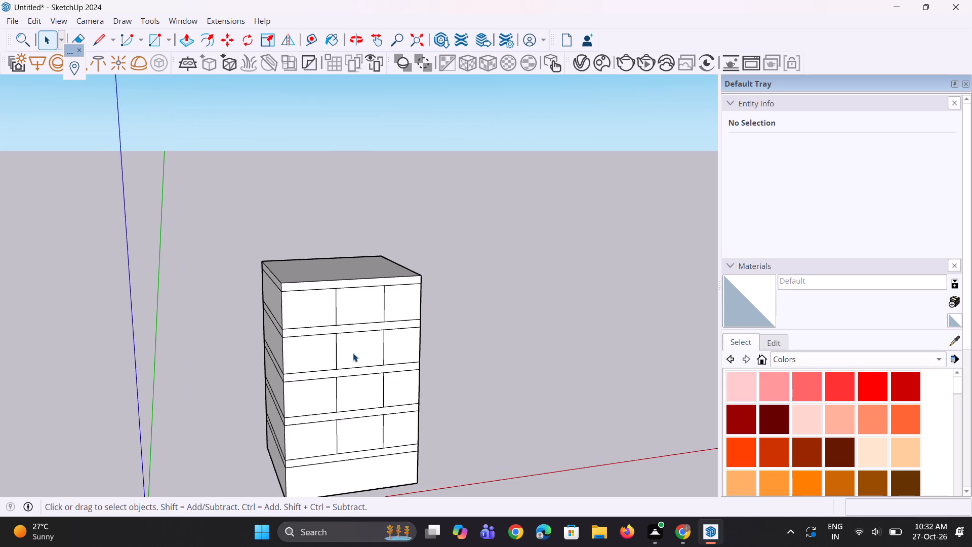
scroll(319, 336, "up", 2)
middle_click_drag(337, 381, 338, 344)
scroll(337, 381, "up", 1)
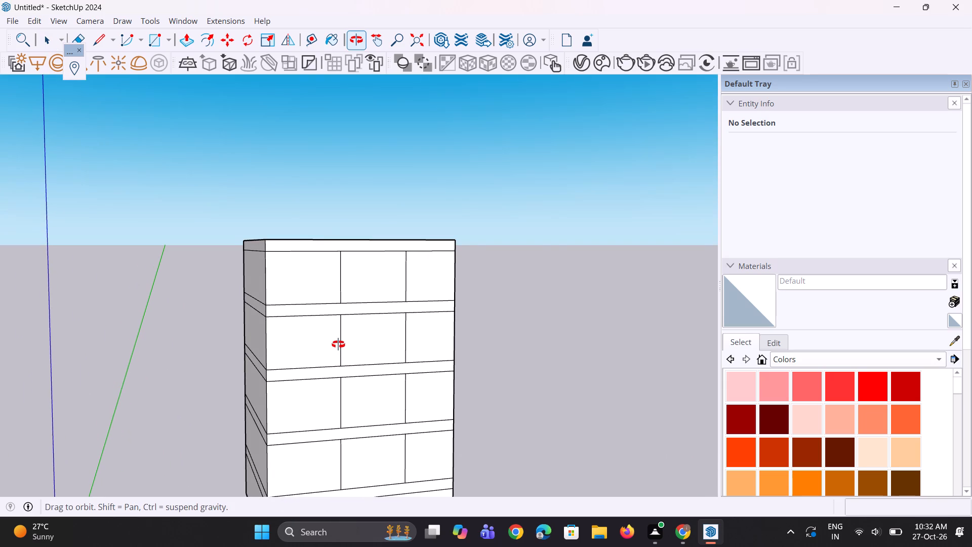
middle_click_drag(338, 344, 333, 344)
scroll(323, 355, "up", 1)
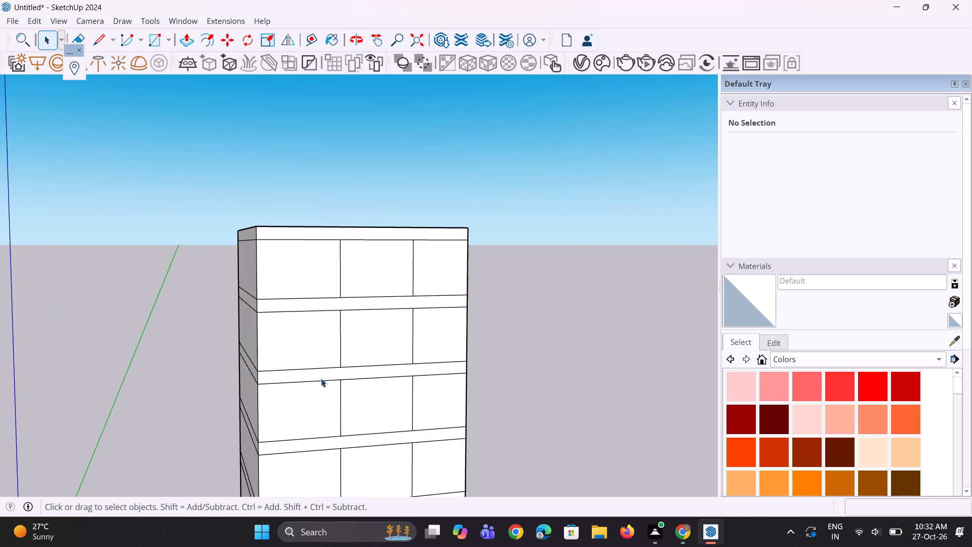
middle_click_drag(321, 378, 314, 371)
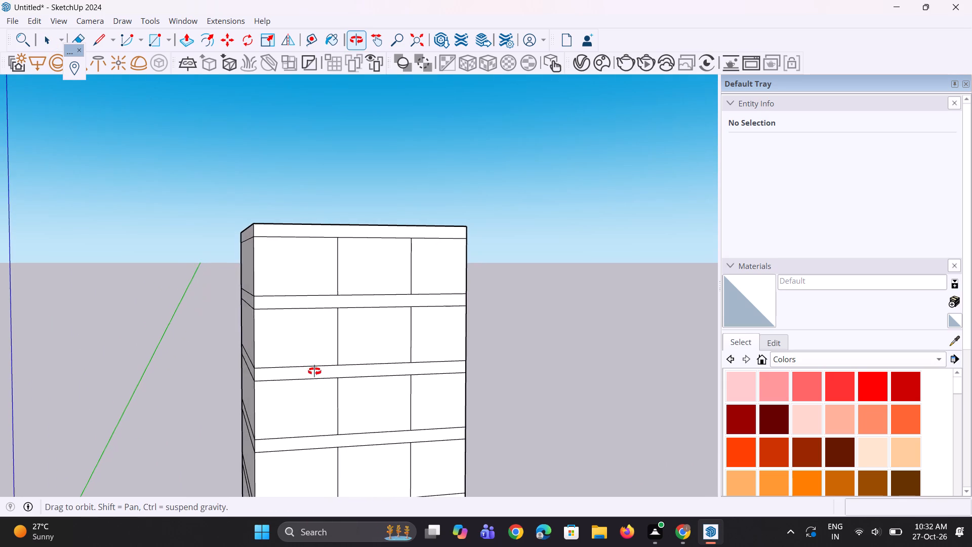
middle_click_drag(314, 371, 329, 402)
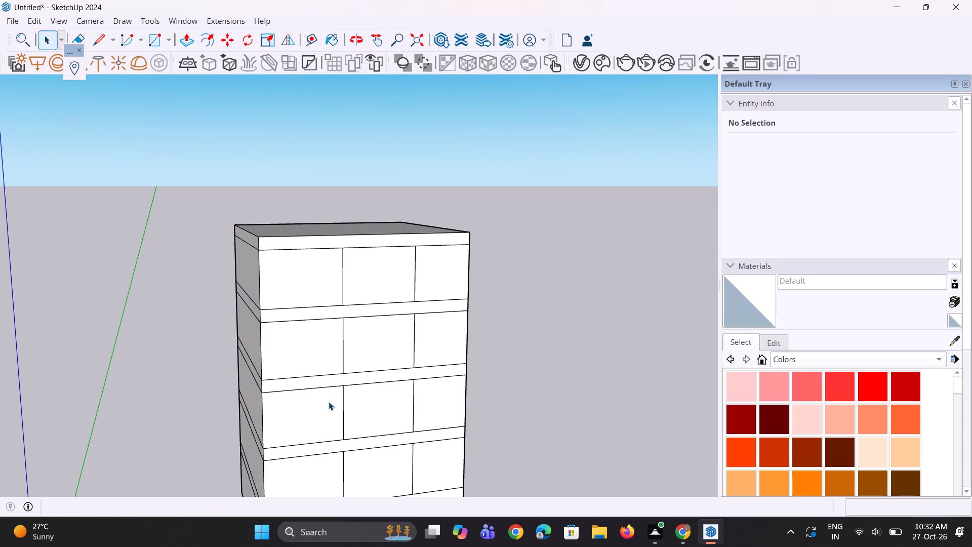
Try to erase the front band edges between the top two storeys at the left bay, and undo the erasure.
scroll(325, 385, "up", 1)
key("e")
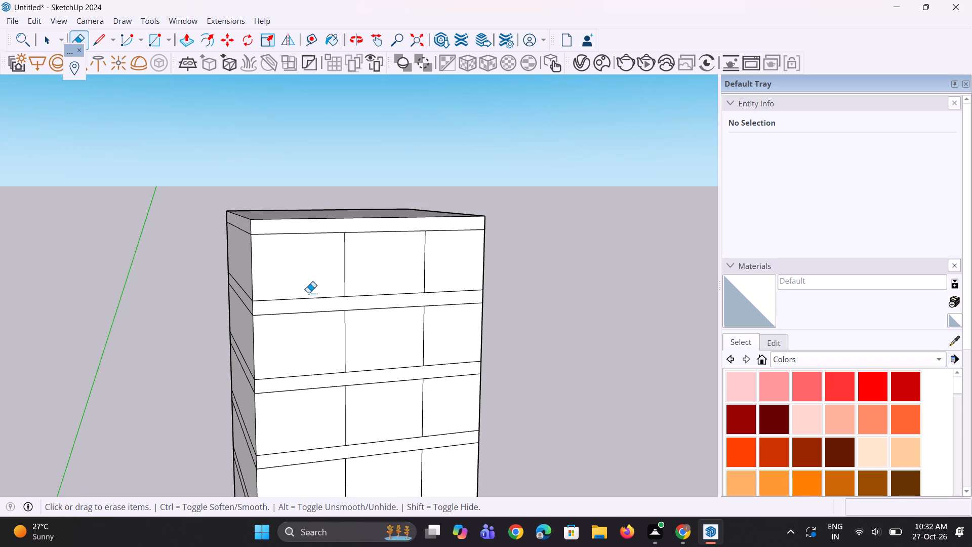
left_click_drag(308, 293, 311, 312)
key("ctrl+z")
Draw vertical lines about 3' 1" long across the three upper intermediate bands on the front face, joining the left bay's divider edges.
key("l")
scroll(322, 328, "up", 3)
scroll(352, 287, "up", 3)
left_click(352, 287)
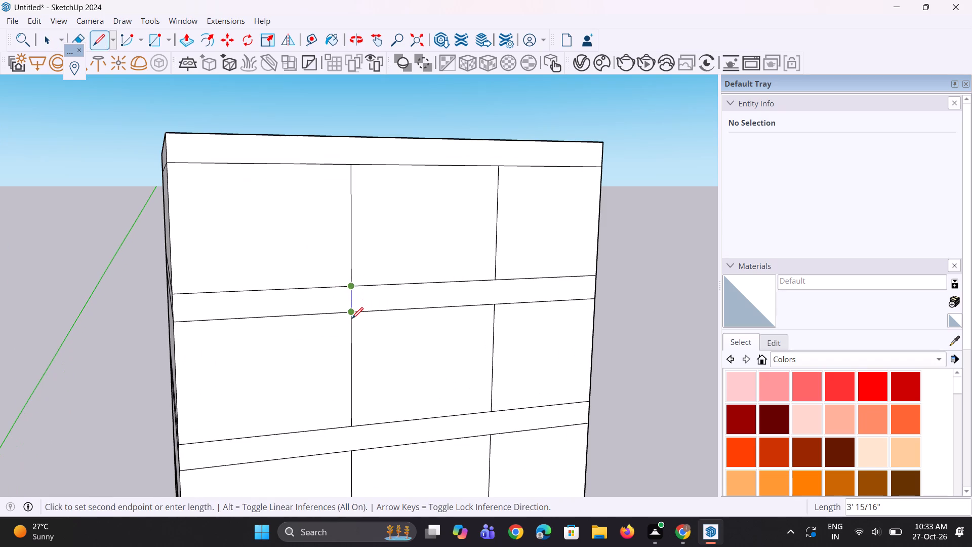
left_click(352, 319)
scroll(303, 225, "down", 4)
scroll(343, 382, "up", 7)
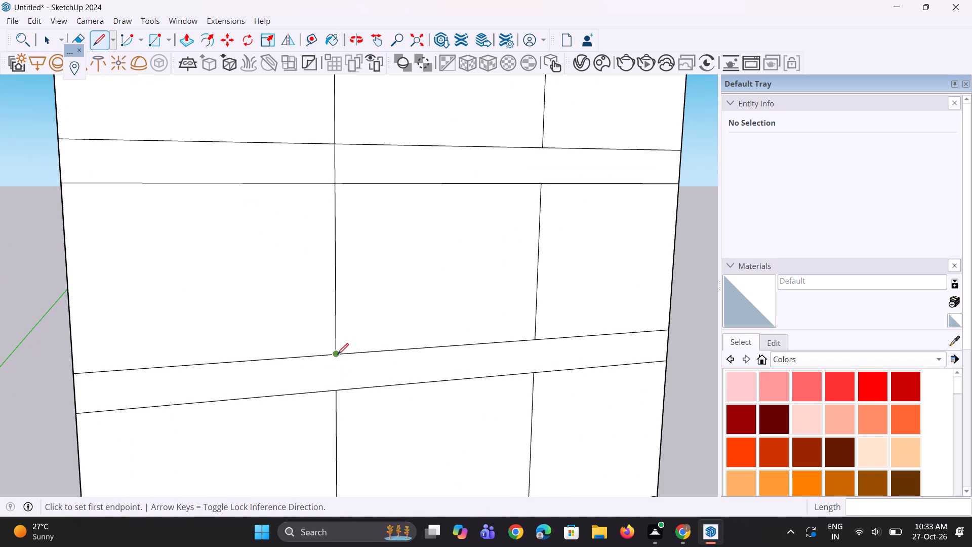
left_click(337, 355)
left_click(336, 389)
scroll(326, 263, "down", 10)
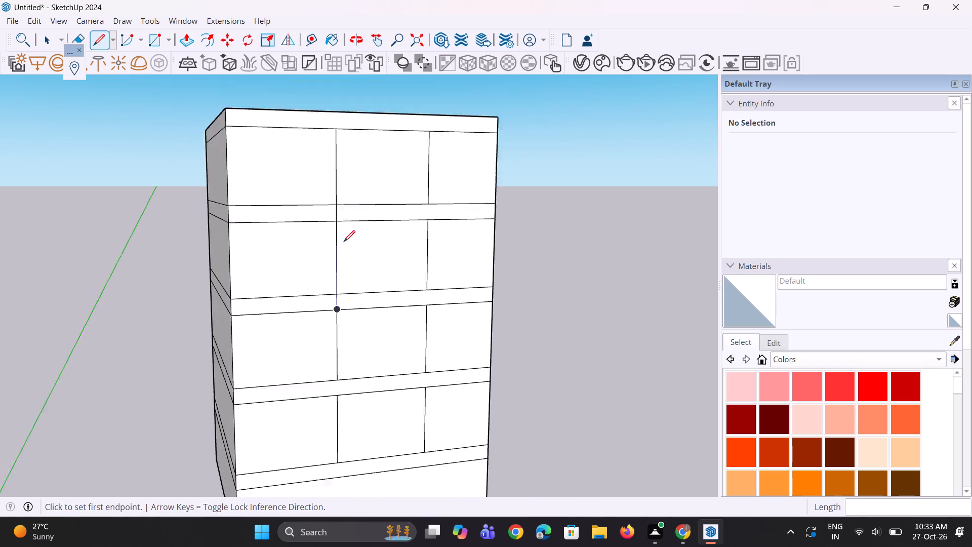
scroll(328, 392, "up", 8)
left_click(341, 349)
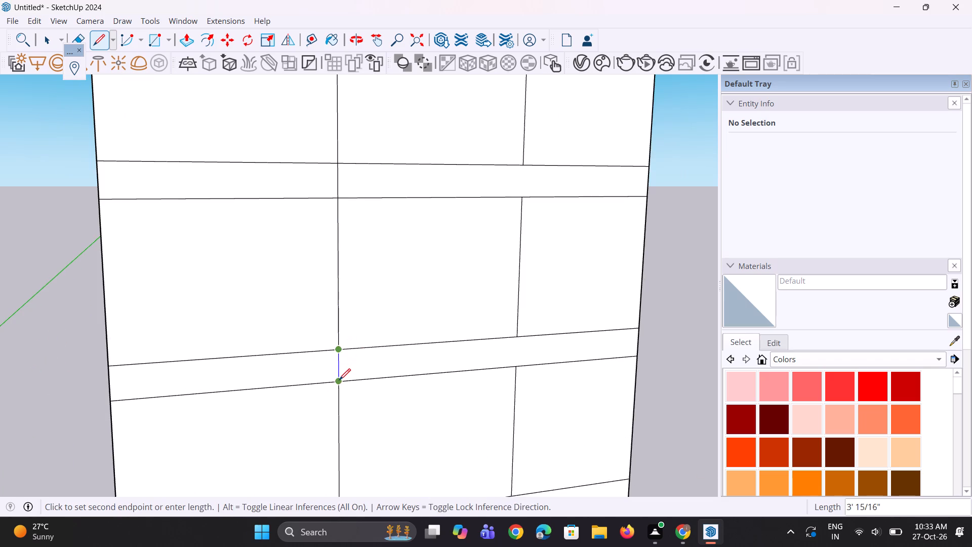
left_click(339, 380)
key("space")
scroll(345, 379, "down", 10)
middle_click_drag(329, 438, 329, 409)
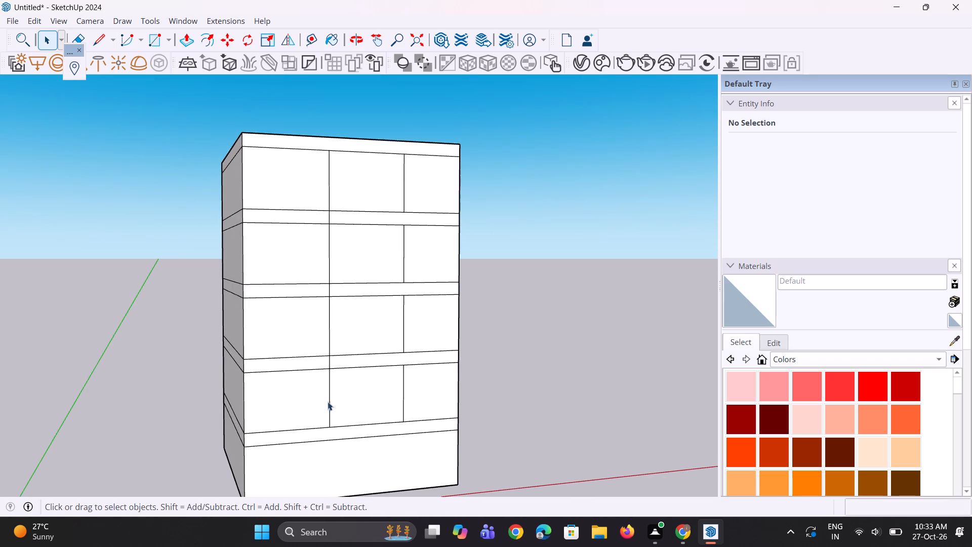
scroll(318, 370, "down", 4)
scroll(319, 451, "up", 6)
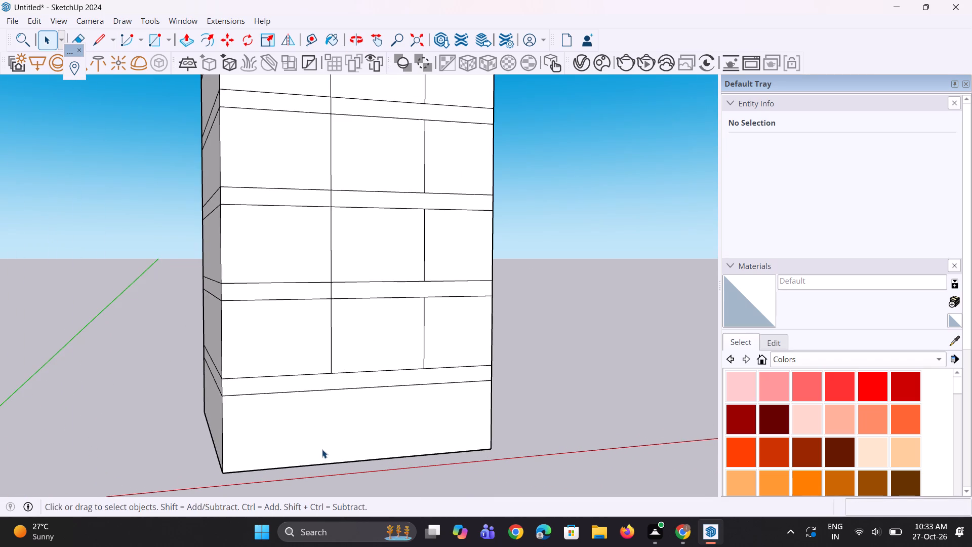
Draw a vertical line across the front band above the ground storey, continuing the left bay's divider down to the band's lower edge.
scroll(324, 449, "up", 3)
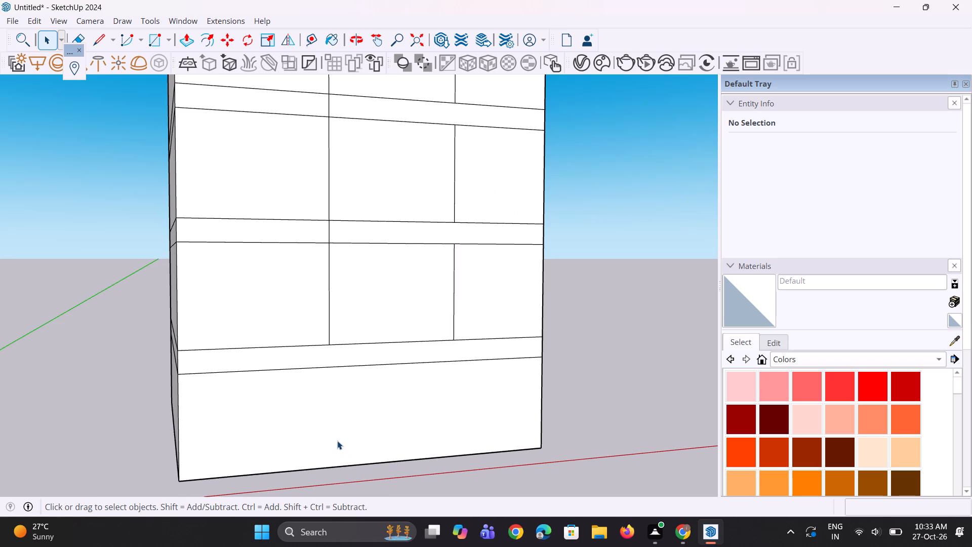
key("l")
scroll(332, 397, "up", 1)
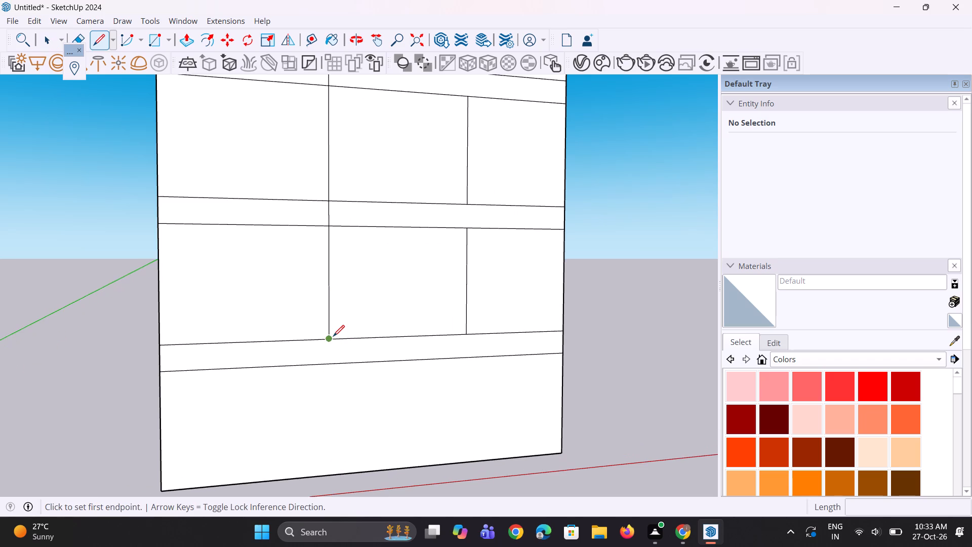
left_click(328, 339)
left_click(330, 366)
key("space")
scroll(339, 389, "down", 3)
key("space")
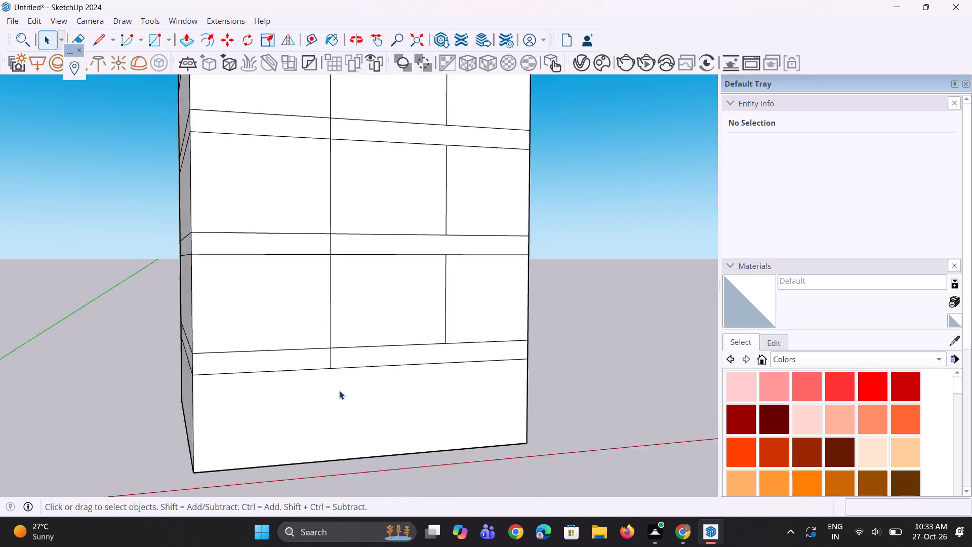
Erase the horizontal band edges crossing the left bay at the three upper intermediate bands on the front face.
scroll(339, 390, "down", 2)
middle_click_drag(279, 382, 281, 393)
scroll(289, 420, "down", 5)
key("e")
key("e")
scroll(300, 250, "up", 3)
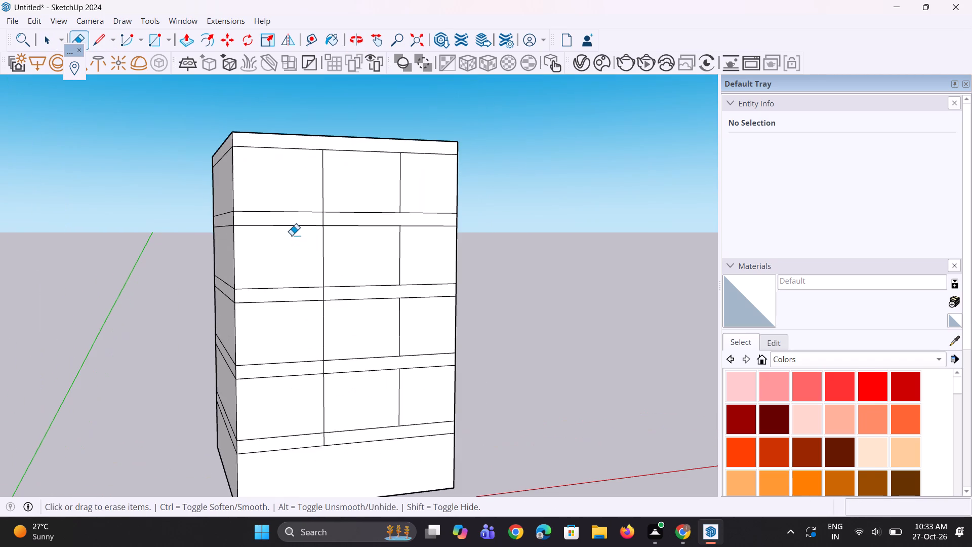
left_click_drag(290, 211, 291, 241)
left_click_drag(275, 272, 290, 313)
left_click_drag(285, 332, 285, 355)
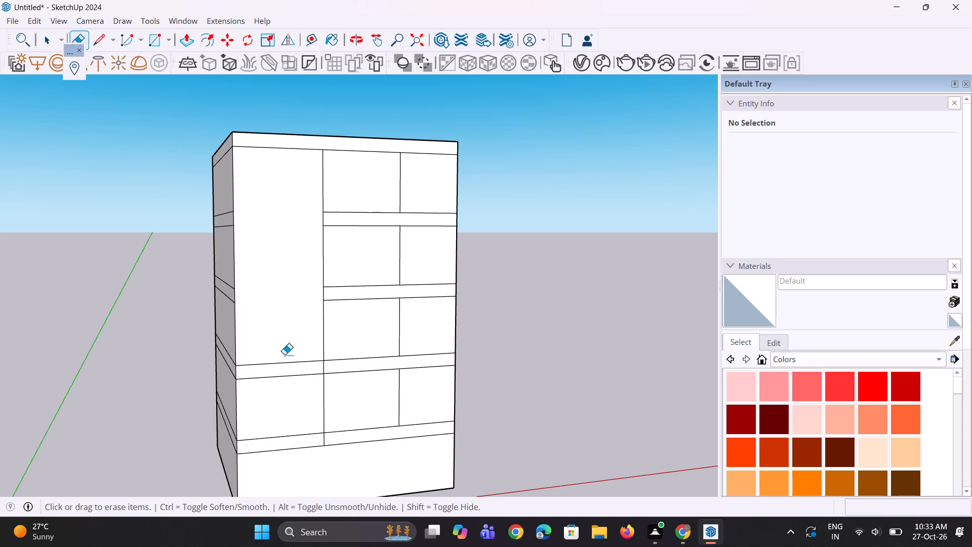
left_click_drag(285, 355, 284, 379)
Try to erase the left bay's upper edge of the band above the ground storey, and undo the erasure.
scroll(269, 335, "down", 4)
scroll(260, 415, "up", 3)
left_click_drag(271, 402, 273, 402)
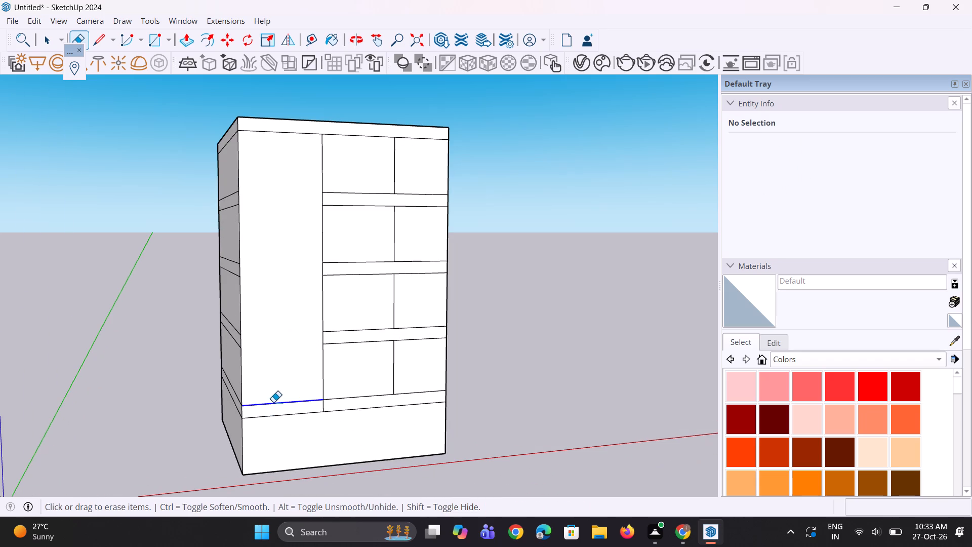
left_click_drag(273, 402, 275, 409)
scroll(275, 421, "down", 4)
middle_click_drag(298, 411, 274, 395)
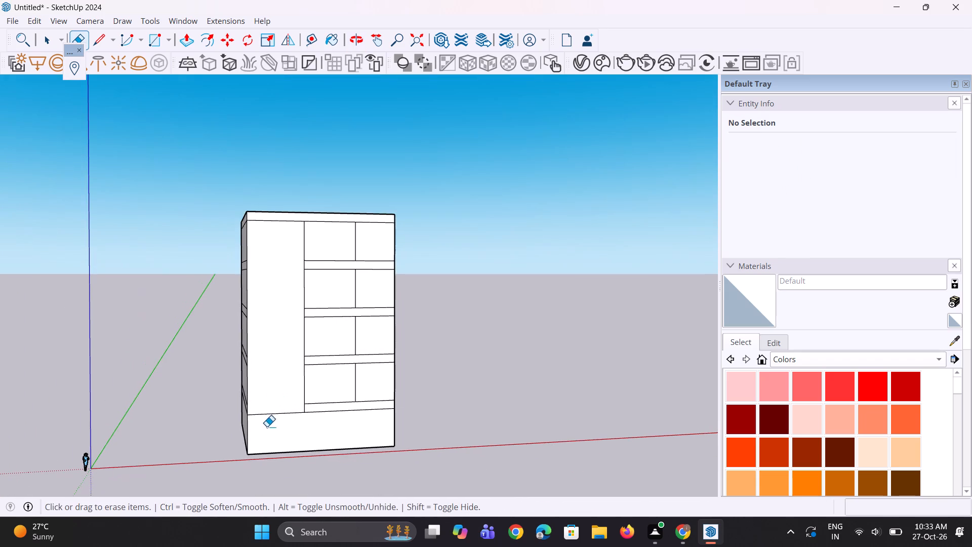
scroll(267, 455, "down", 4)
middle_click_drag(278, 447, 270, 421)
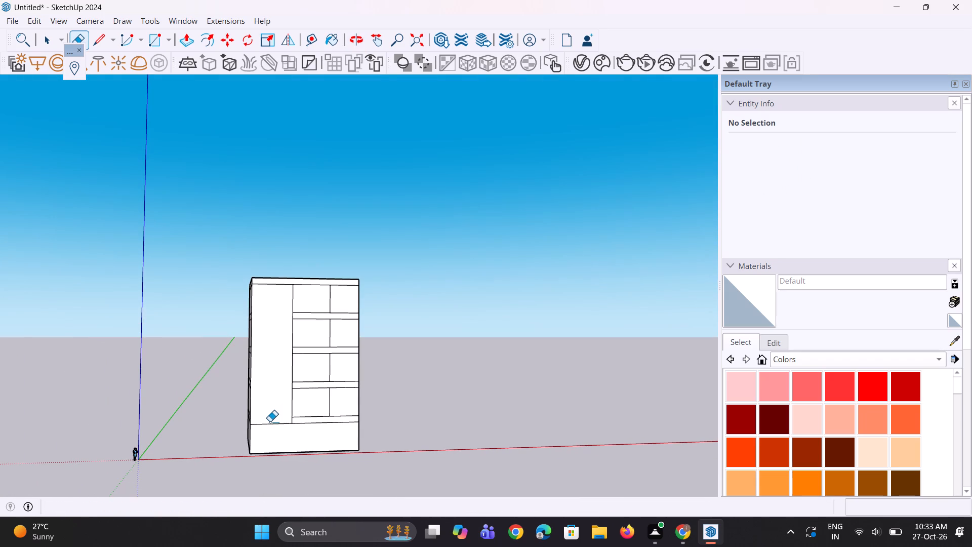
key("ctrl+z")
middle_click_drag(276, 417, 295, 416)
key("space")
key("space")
Copy the left bay's seven stacked divider edges, from the top band down to the lowest band, 2' into the left bay.
scroll(300, 300, "up", 2)
key("space")
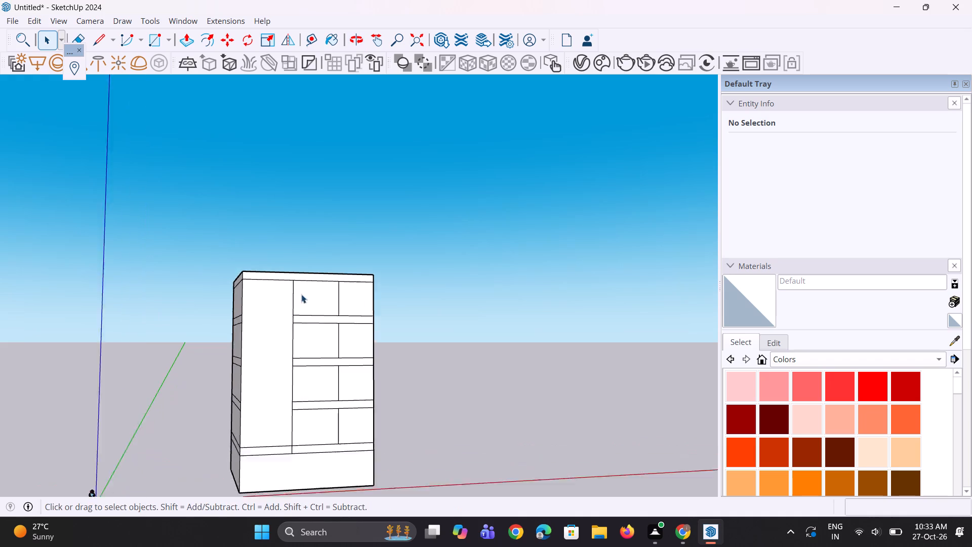
scroll(301, 294, "up", 4)
key("space")
left_click(293, 315)
scroll(293, 311, "up", 5)
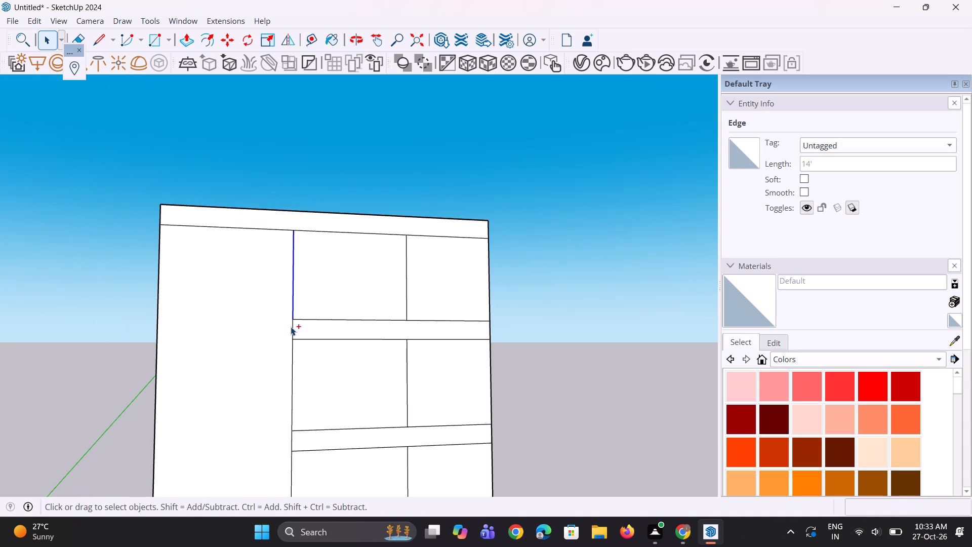
left_click(292, 326, "ctrl")
left_click(292, 347, "ctrl")
scroll(292, 299, "down", 2)
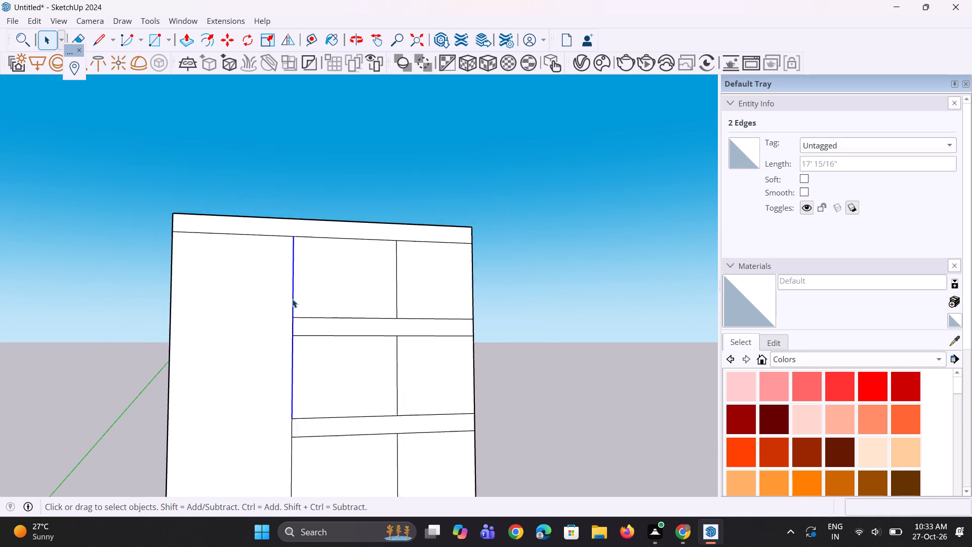
scroll(292, 299, "down", 3)
scroll(270, 418, "up", 10)
left_click(301, 372, "ctrl")
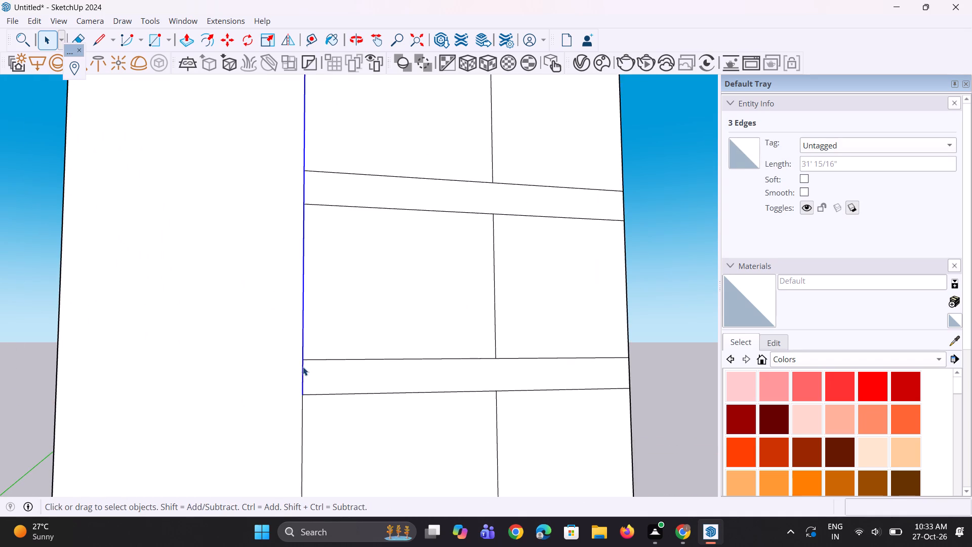
scroll(293, 324, "down", 5)
scroll(301, 417, "up", 7)
left_click(295, 414, "ctrl")
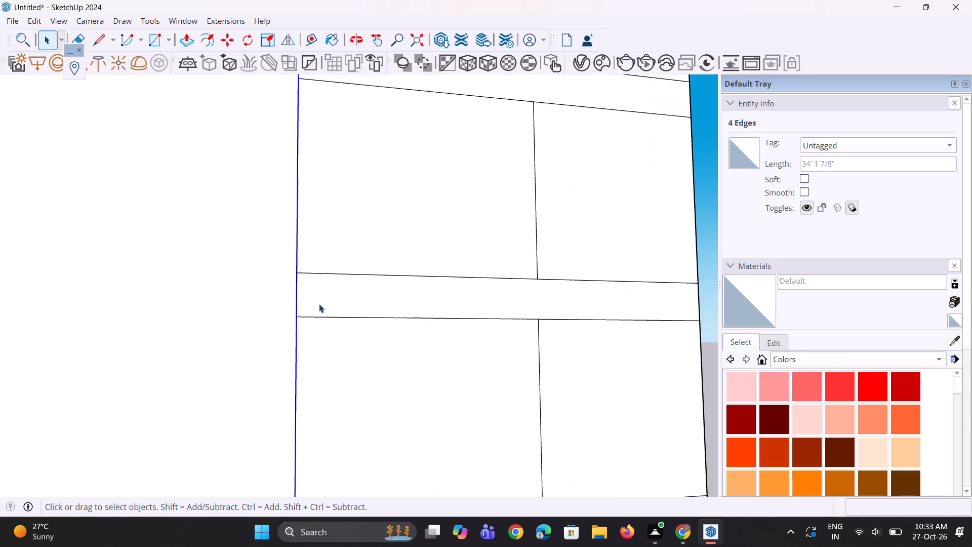
scroll(302, 281, "down", 10)
scroll(294, 391, "up", 7)
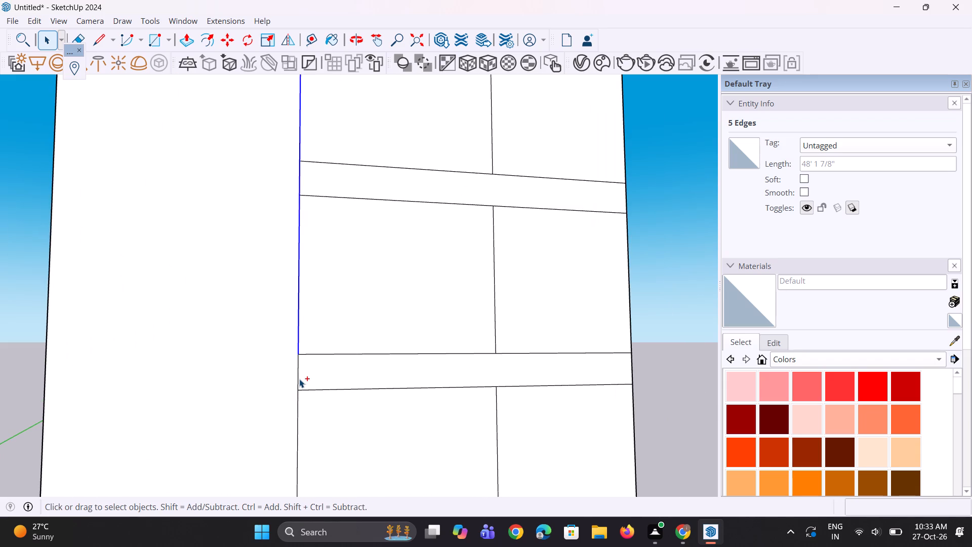
left_click(299, 378, "ctrl")
left_click(296, 402, "ctrl")
scroll(296, 362, "down", 5)
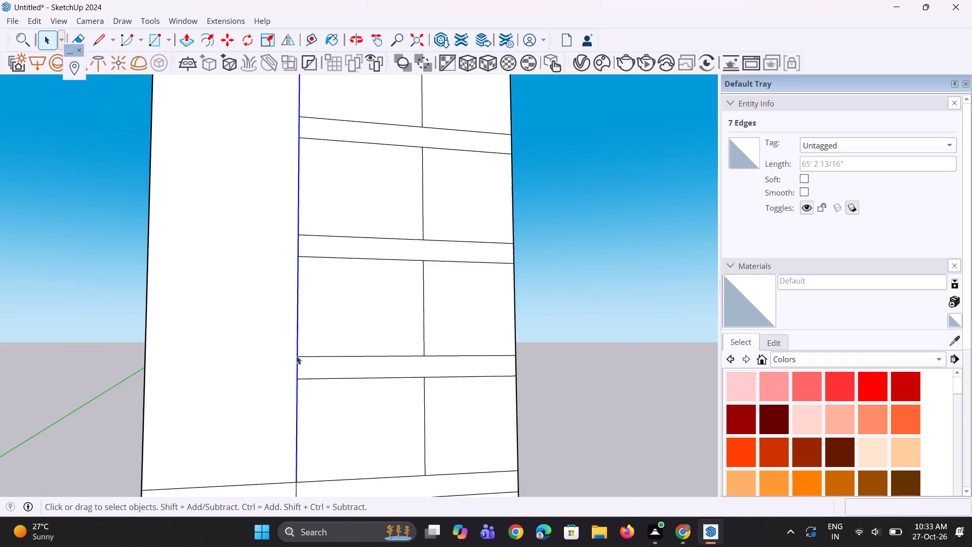
scroll(296, 356, "down", 5)
scroll(296, 421, "up", 6)
key("m")
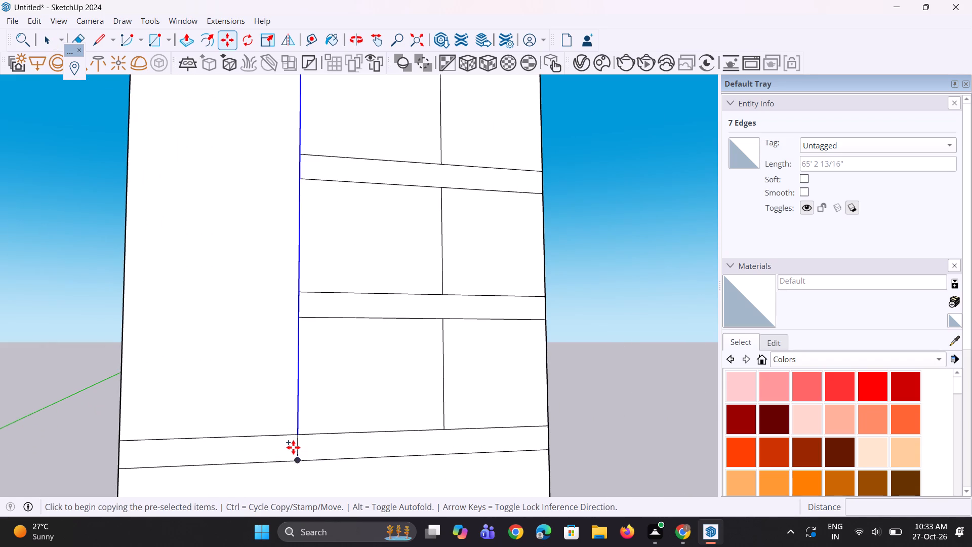
left_click(296, 441)
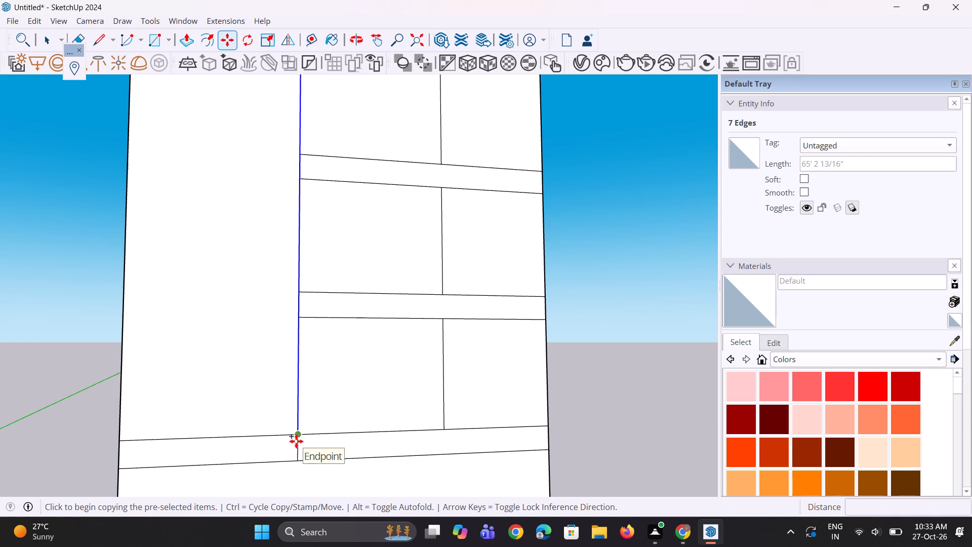
left_click(283, 441)
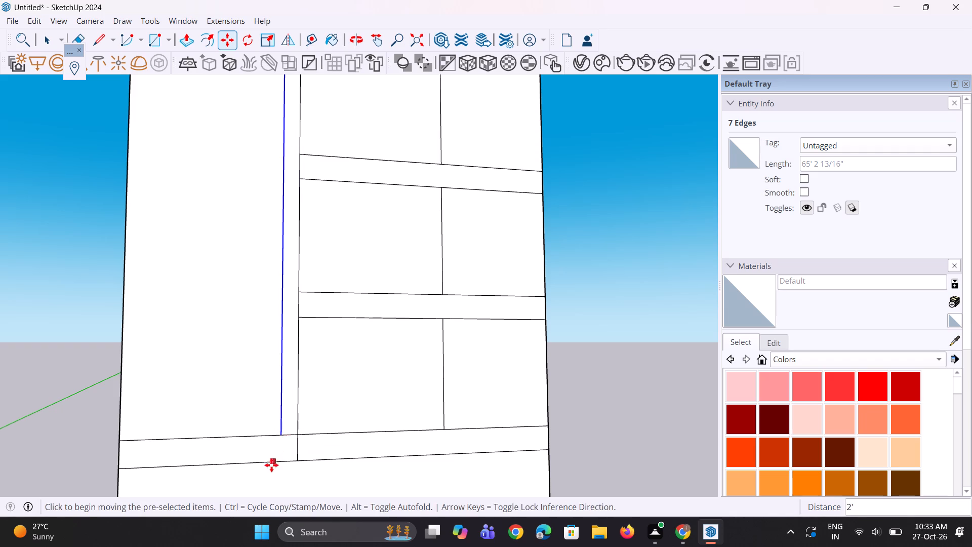
scroll(271, 465, "down", 6)
key("space")
key("space")
left_click(512, 418)
Draw a rectangle about 5' 10" wide and 5' high in the upper part of the left bay, beside the vertical strip.
middle_click_drag(312, 398, 382, 444)
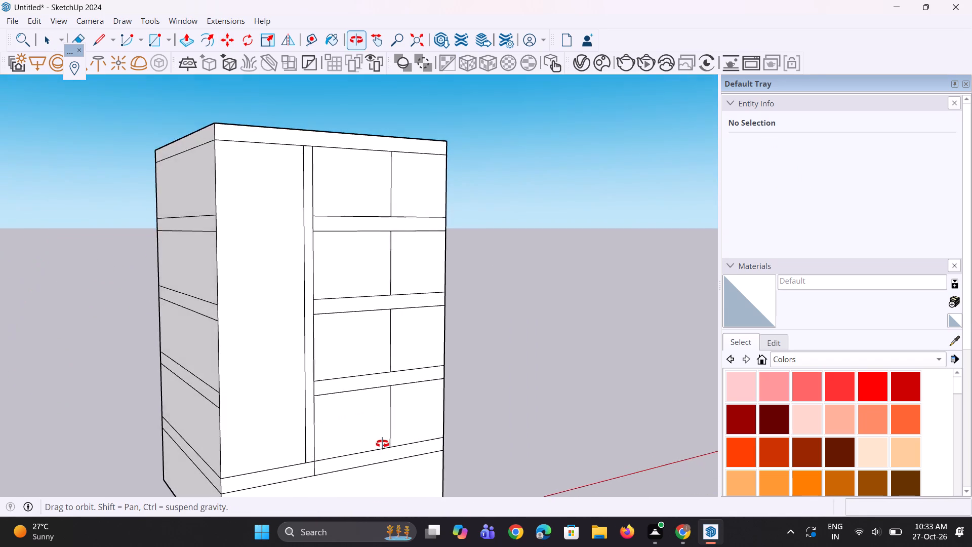
middle_click_drag(382, 444, 332, 457)
scroll(326, 441, "up", 1)
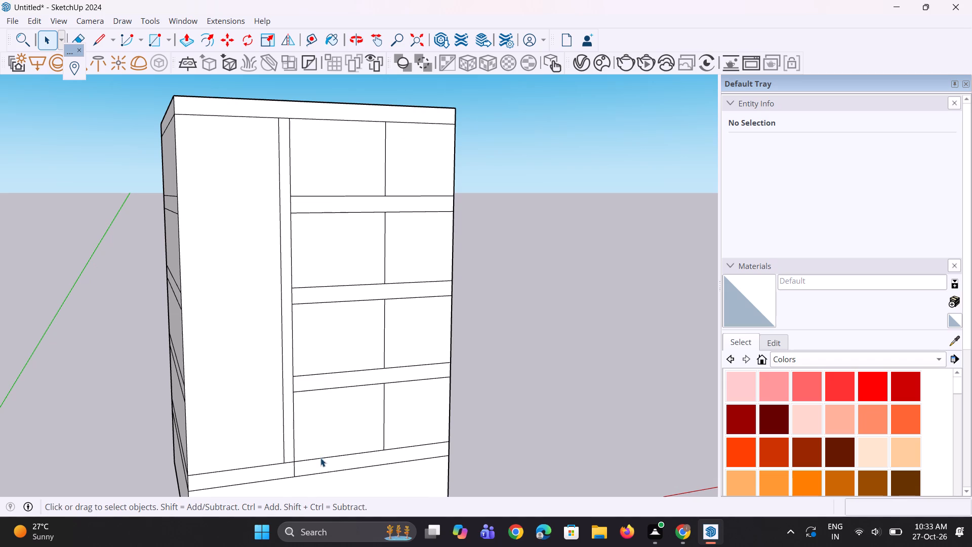
scroll(322, 472, "down", 4)
middle_click_drag(281, 437, 256, 434)
scroll(271, 312, "up", 3)
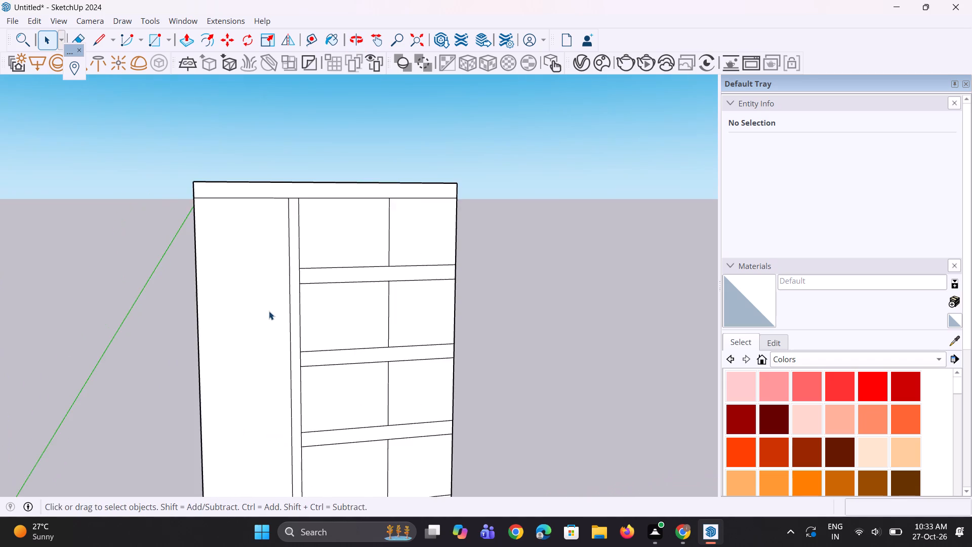
middle_click_drag(266, 307, 241, 292)
scroll(243, 278, "up", 3)
key("r")
scroll(266, 210, "up", 2)
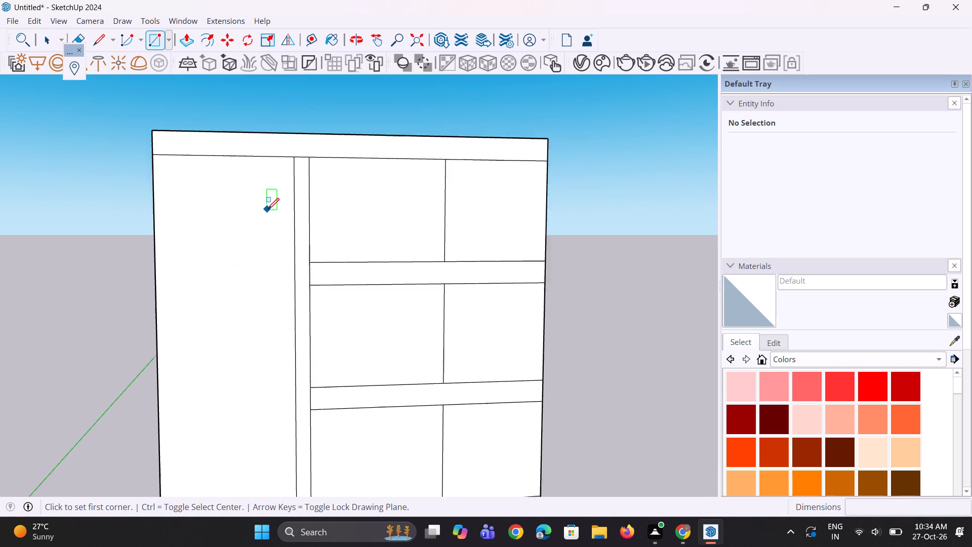
scroll(263, 213, "up", 2)
left_click(225, 190)
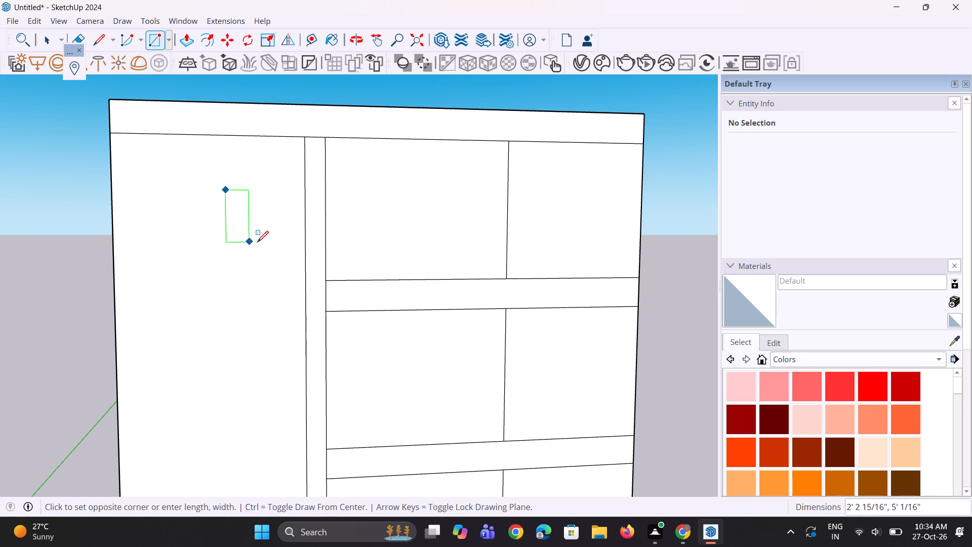
left_click(288, 242)
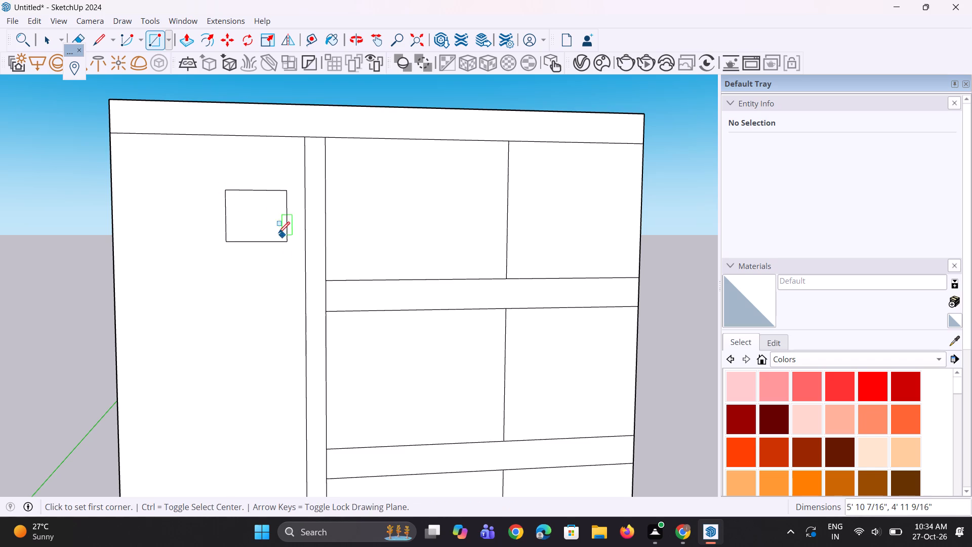
key("space")
Move the rectangle's face a short distance straight up in the left bay.
scroll(234, 216, "down", 5)
middle_click_drag(222, 230, 237, 256)
scroll(242, 221, "up", 2)
left_click(250, 237)
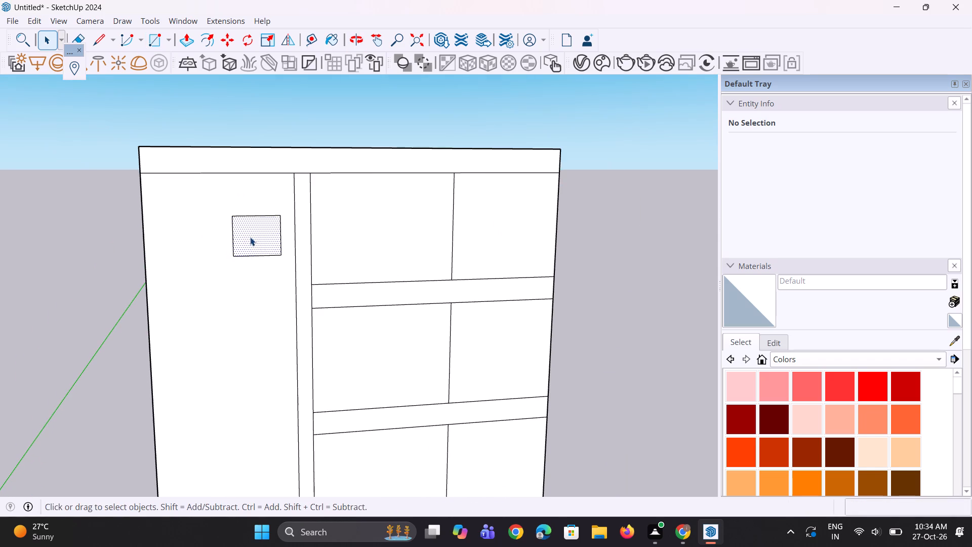
key("m")
left_click(263, 246)
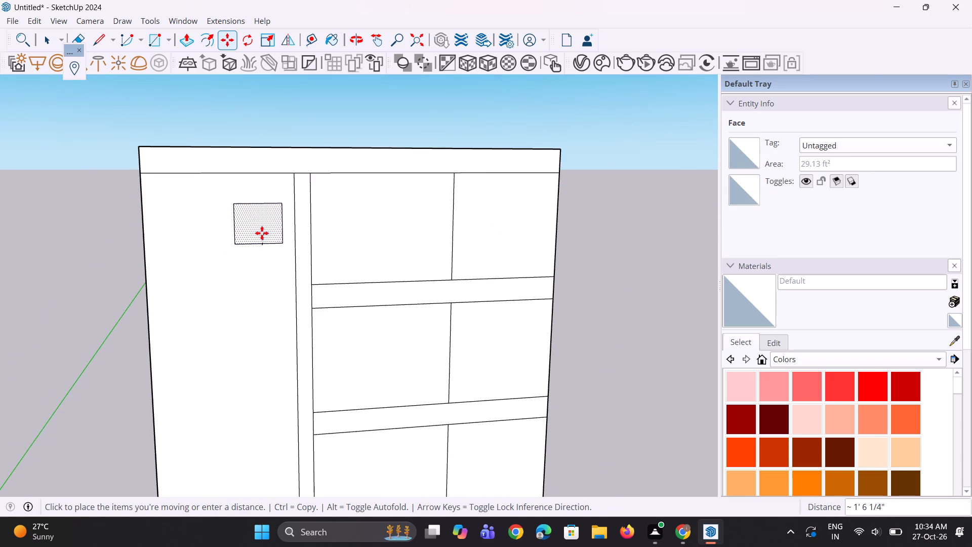
key("Escape")
scroll(233, 253, "up", 3)
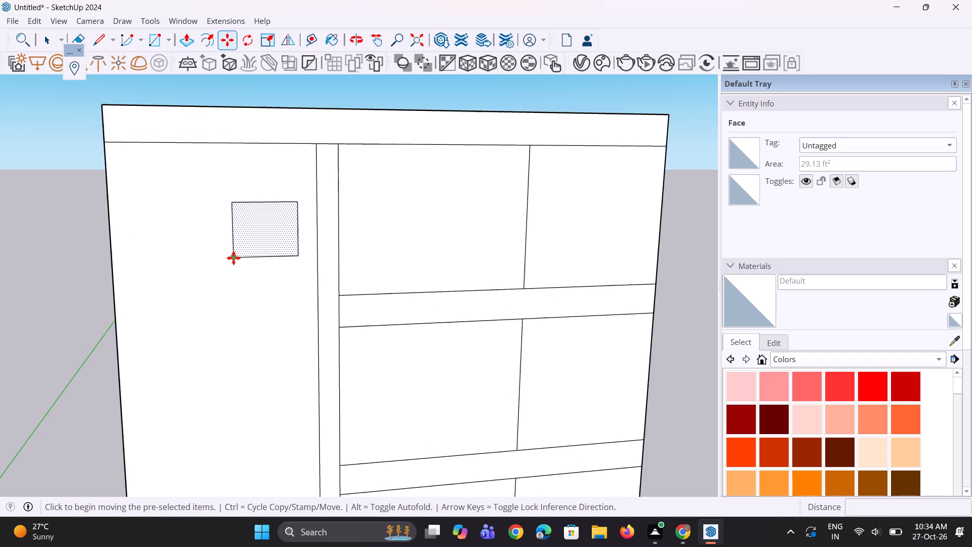
scroll(233, 258, "up", 2)
left_click(234, 258)
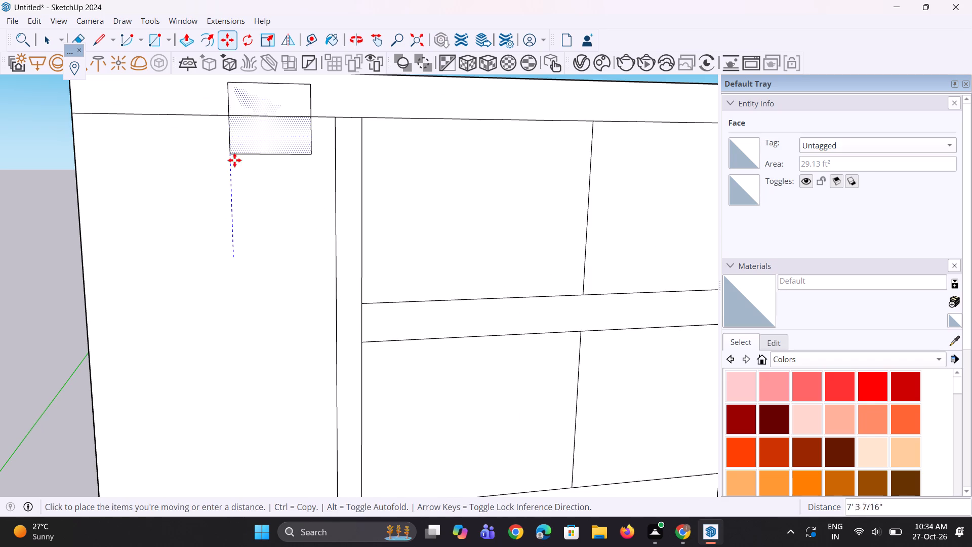
key("Escape")
middle_click_drag(233, 253, 279, 297)
scroll(257, 266, "up", 4)
left_click(271, 310)
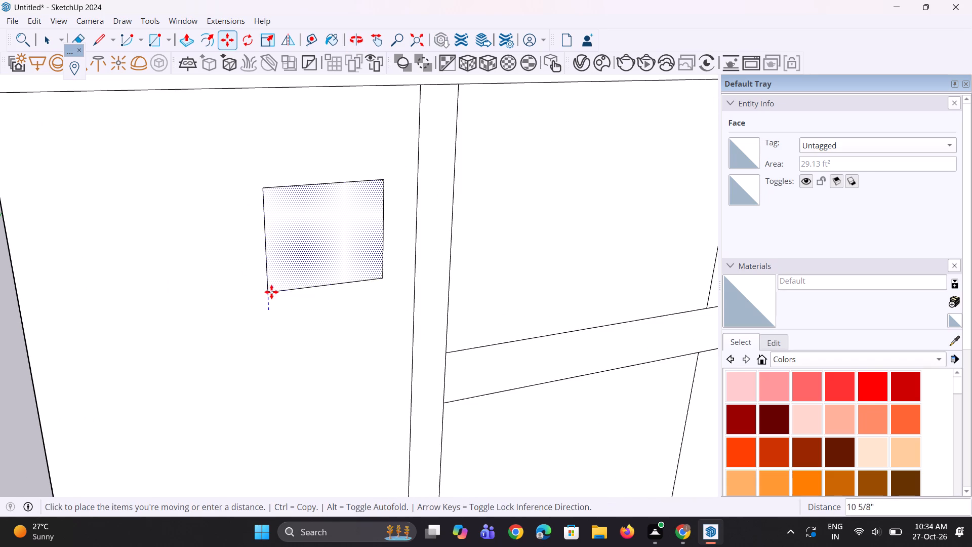
left_click(271, 283)
Offset the rectangle's outline outward by about 4" to form a window frame.
middle_click_drag(319, 312, 269, 313)
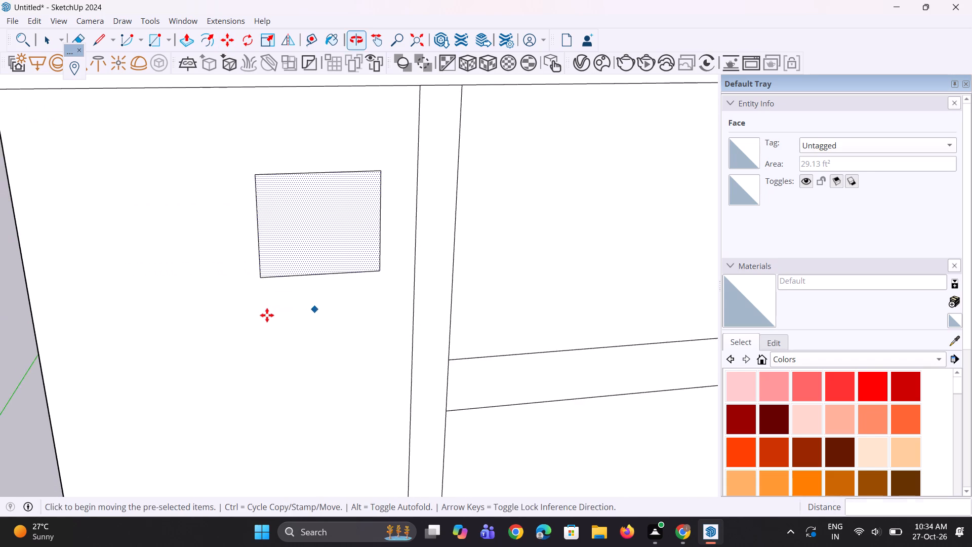
scroll(263, 335, "down", 4)
key("f")
double_click(264, 266)
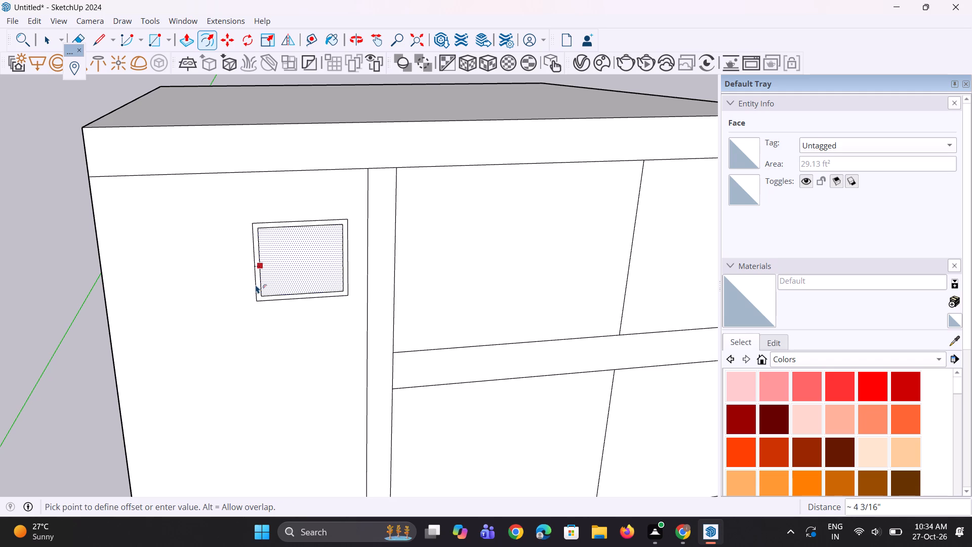
left_click(256, 285)
middle_click_drag(276, 270, 271, 247)
key("space")
key("space")
scroll(264, 198, "down", 6)
key("space")
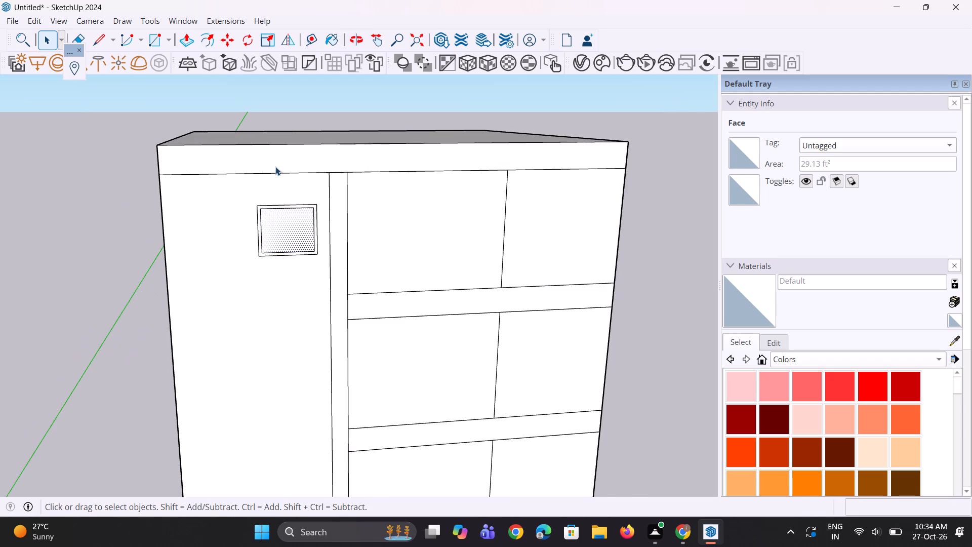
Copy the rectangle's inner face about 17' 10" straight down the left bay.
scroll(275, 167, "down", 4)
scroll(280, 211, "up", 6)
left_click(280, 211)
key("m")
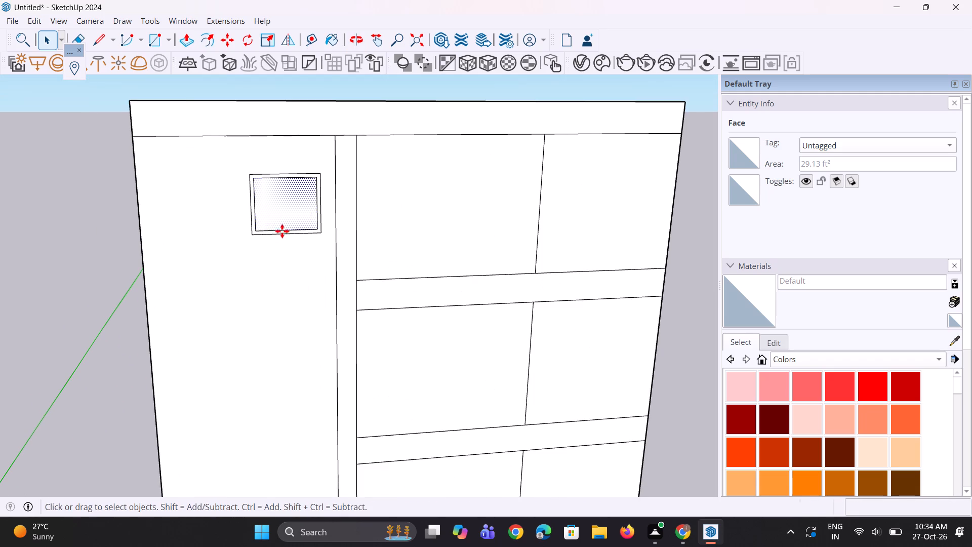
left_click(287, 228)
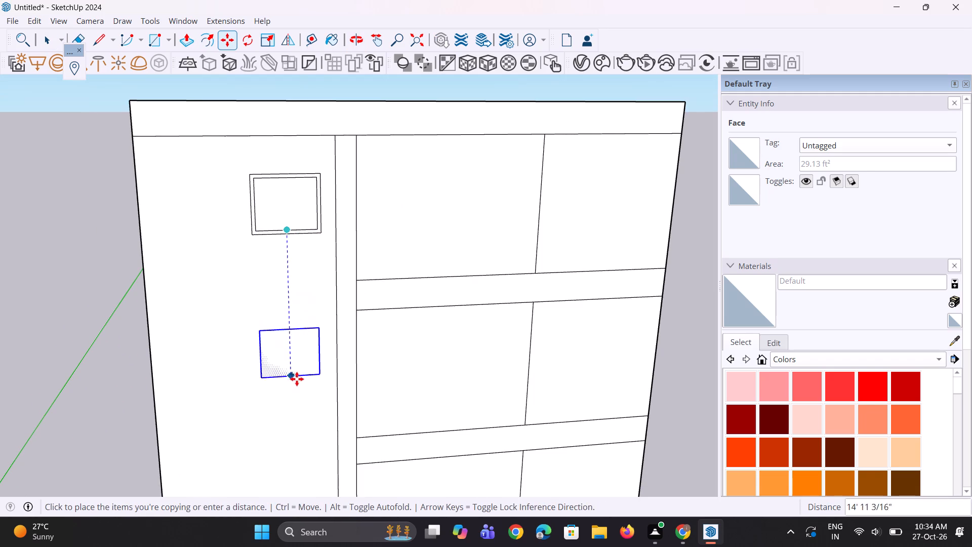
left_click(298, 403)
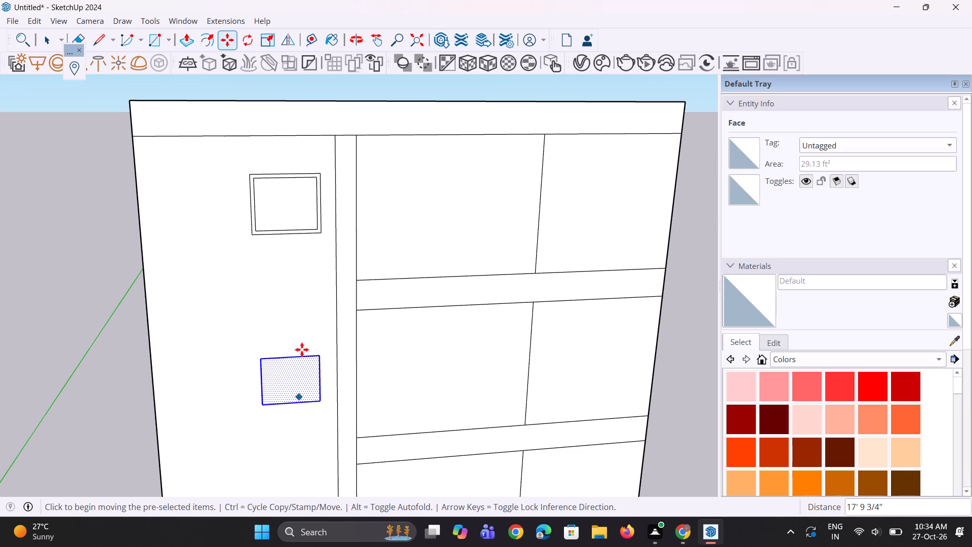
Multiply the window rectangle copy by three down the left bay at the same spacing.
scroll(271, 233, "down", 14)
middle_click_drag(294, 257, 282, 229)
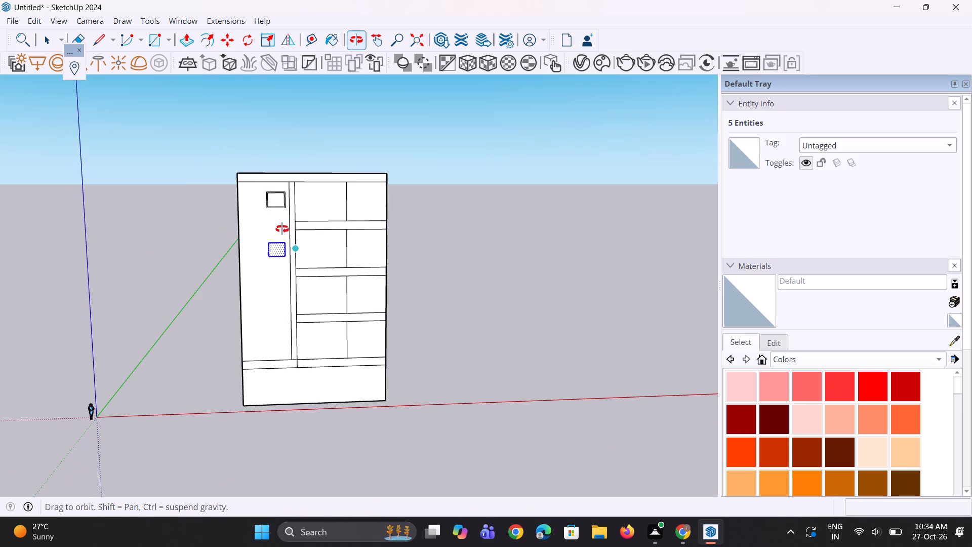
middle_click_drag(282, 229, 279, 220)
key("asterisk")
key("3")
key("Return")
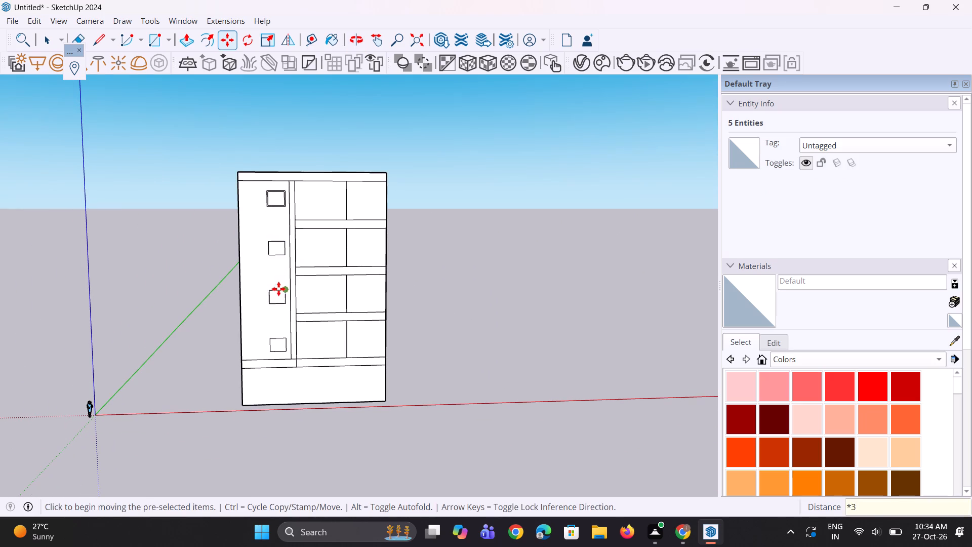
middle_click_drag(273, 329, 266, 315)
key("space")
key("space")
Offset the lowest window rectangle outward by the same distance as the top window's frame.
scroll(275, 232, "up", 5)
key("space")
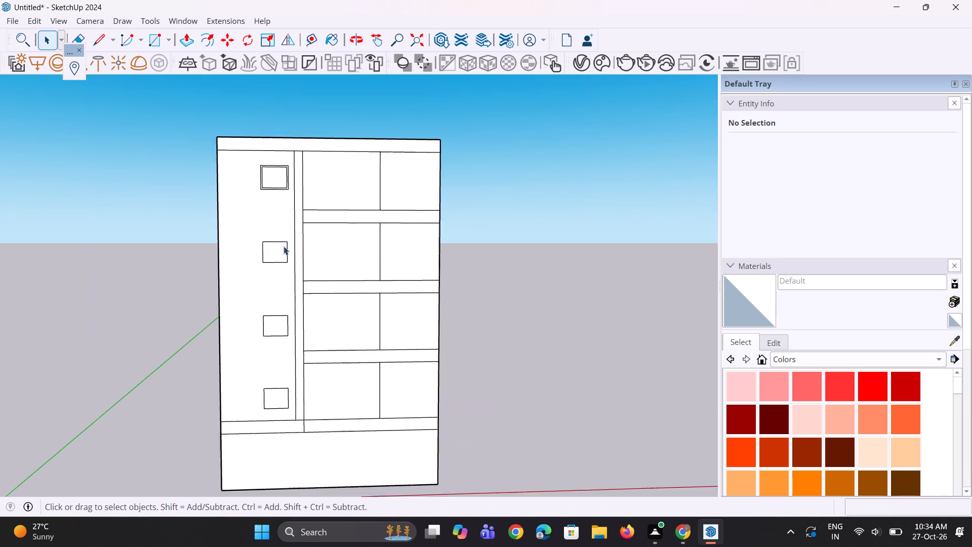
key("space")
scroll(283, 246, "up", 1)
scroll(290, 246, "down", 4)
scroll(302, 405, "up", 7)
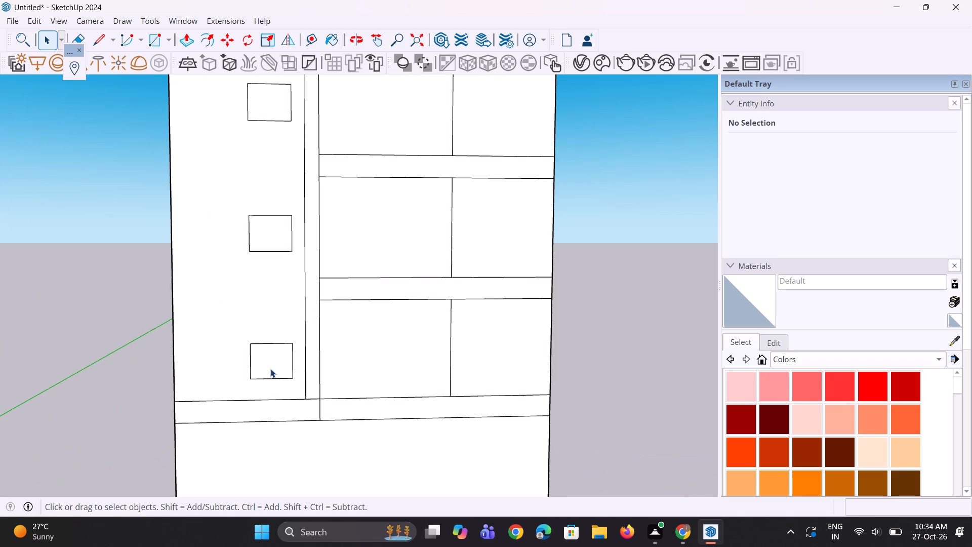
scroll(308, 396, "up", 2)
scroll(281, 381, "down", 2)
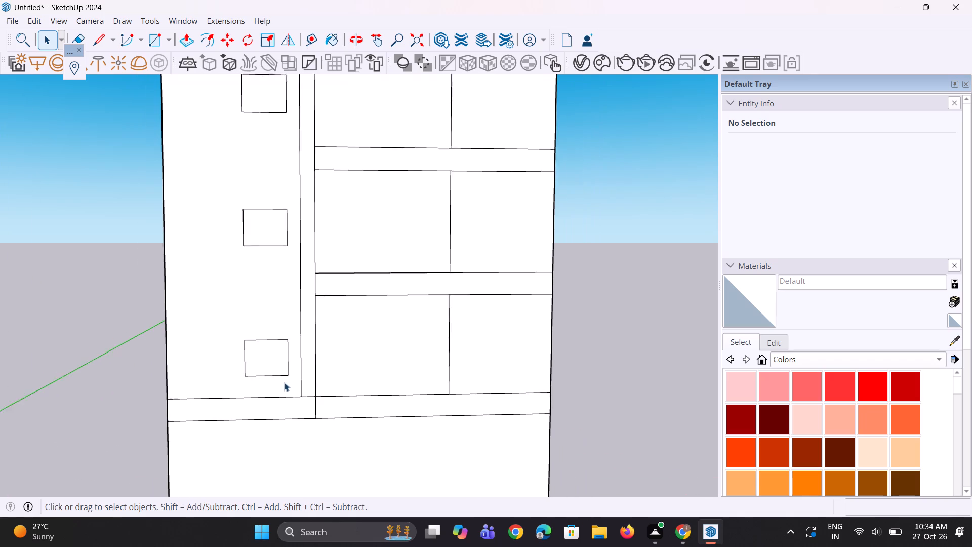
scroll(284, 382, "down", 4)
scroll(276, 370, "up", 2)
left_click(275, 371)
scroll(276, 403, "up", 2)
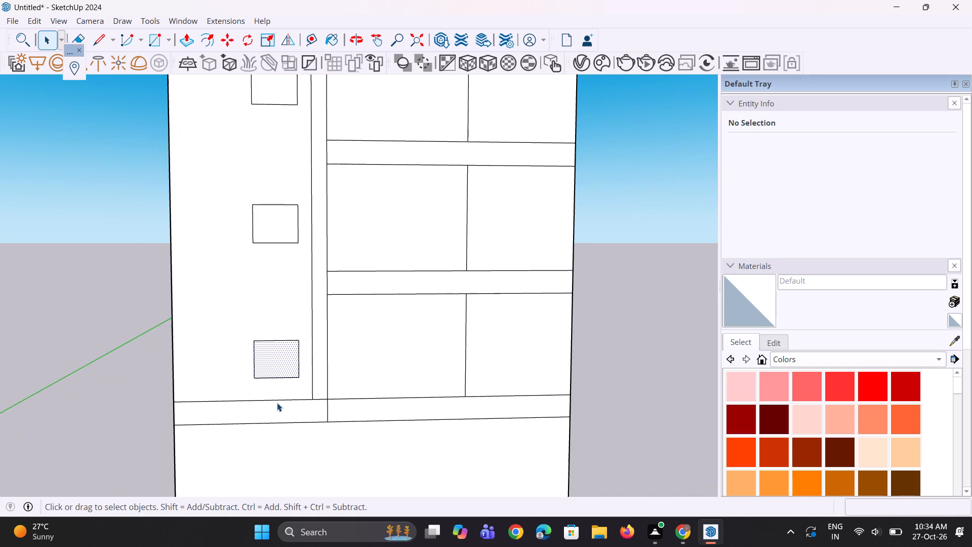
key("f")
double_click(255, 364)
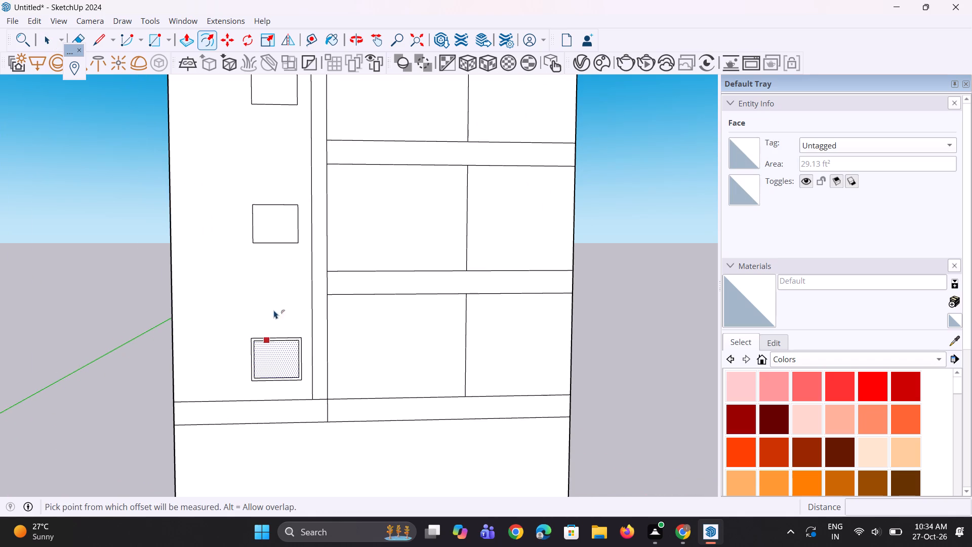
Offset the second window rectangle from the bottom outward by the same frame distance.
key("space")
left_click(263, 232)
scroll(253, 230, "up", 5)
key("f")
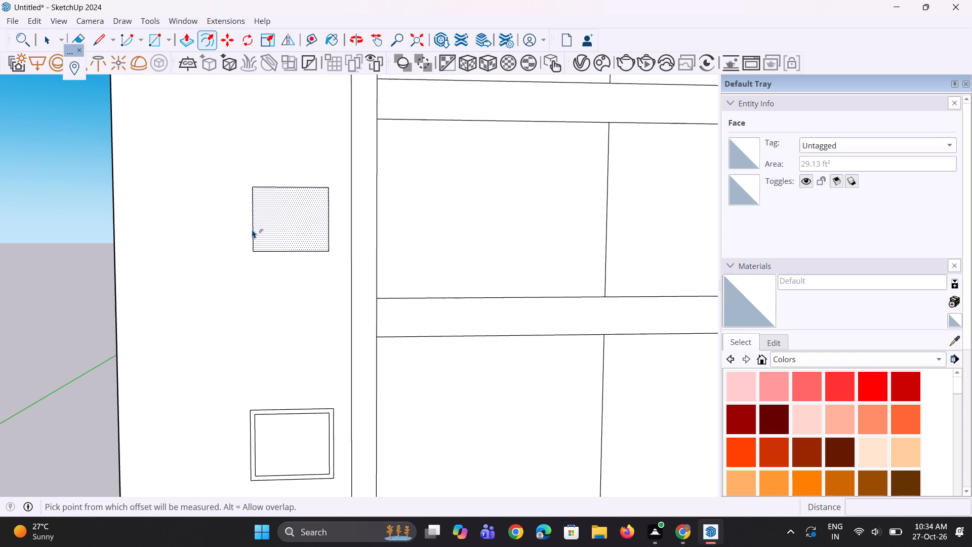
double_click(254, 225)
scroll(307, 362, "down", 11)
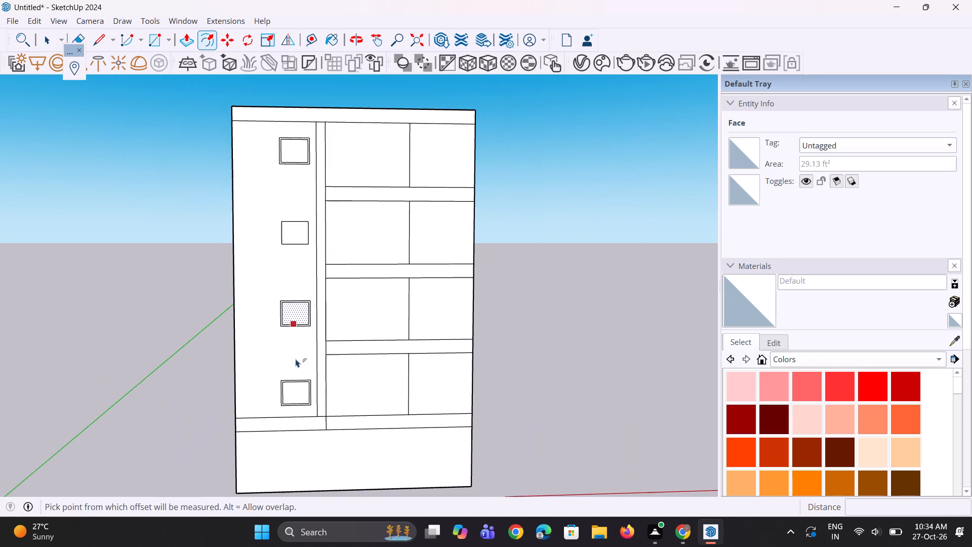
Offset the remaining unframed window rectangle, second from the top, outward by the same frame distance.
key("space")
key("space")
scroll(303, 243, "up", 3)
left_click(299, 233)
scroll(297, 233, "up", 5)
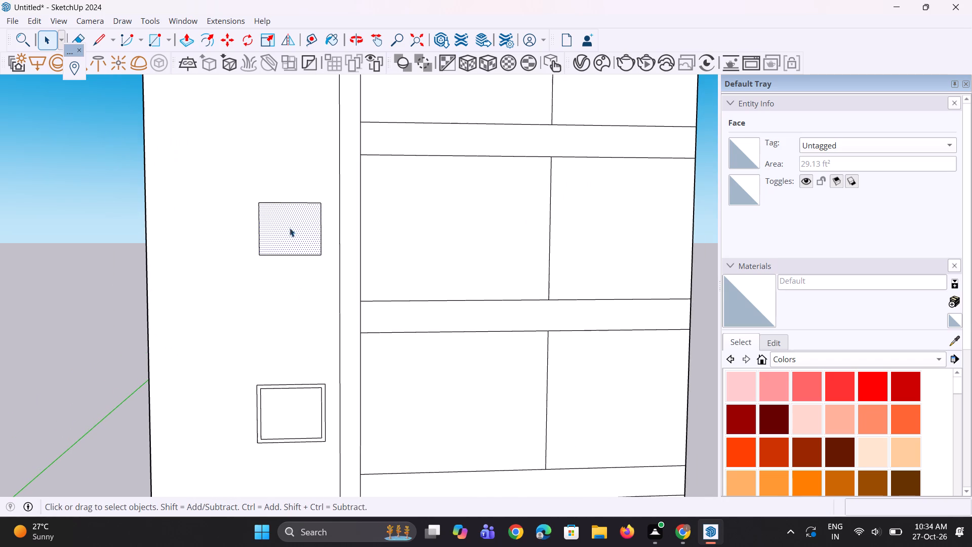
key("f")
double_click(254, 228)
scroll(239, 323, "down", 4)
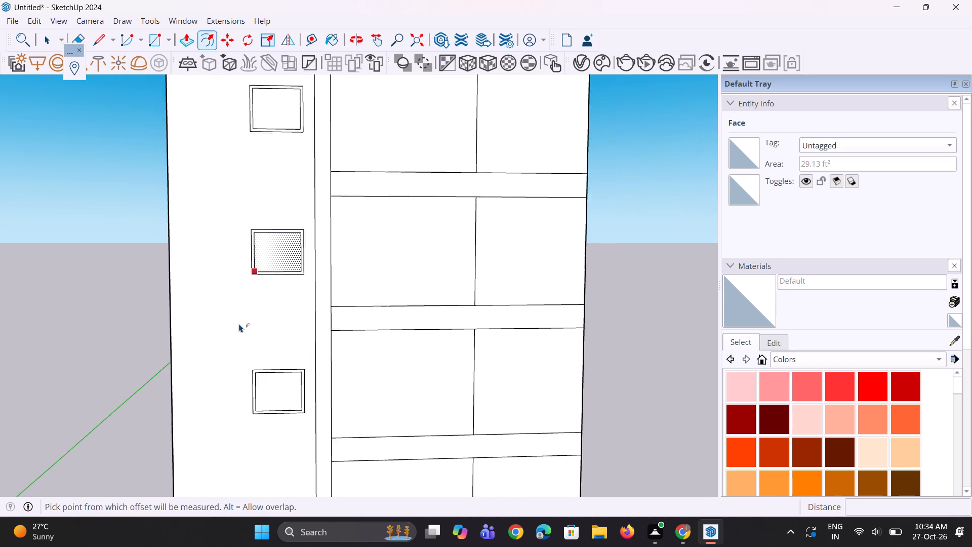
scroll(239, 324, "down", 5)
key("space")
key("space")
key("space")
Draw a tall rectangle about 5' 4" wide and 60' 4" high beside the windows, ending on the left bay's bottom line.
scroll(244, 315, "up", 2)
middle_click_drag(244, 309, 260, 307)
scroll(268, 329, "down", 5)
middle_click_drag(272, 331, 296, 343)
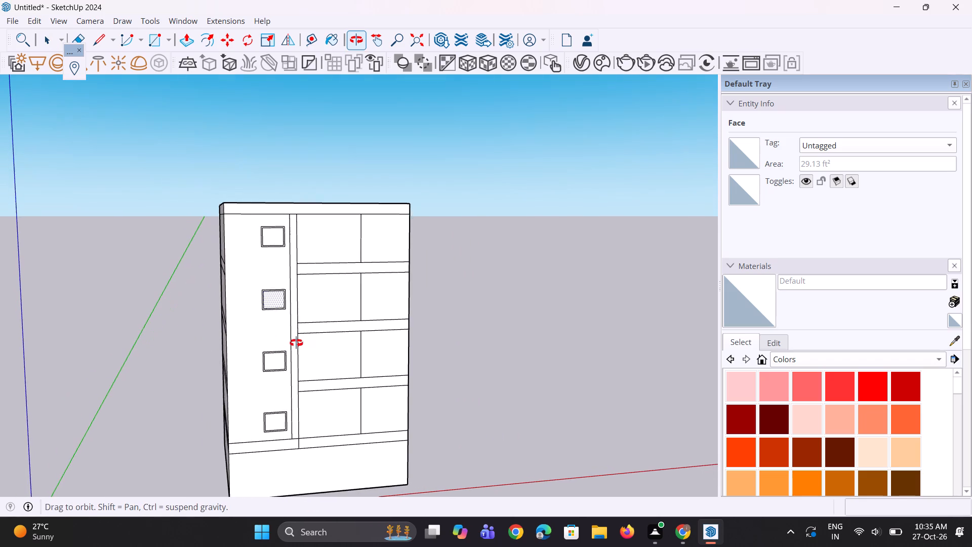
middle_click_drag(296, 343, 296, 342)
scroll(272, 316, "up", 4)
key("r")
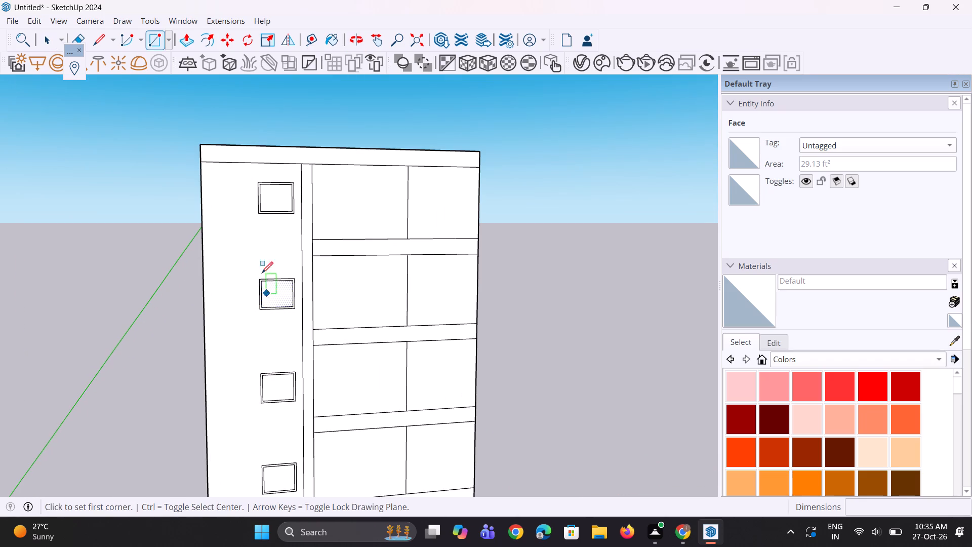
scroll(247, 229, "down", 6)
scroll(247, 229, "up", 2)
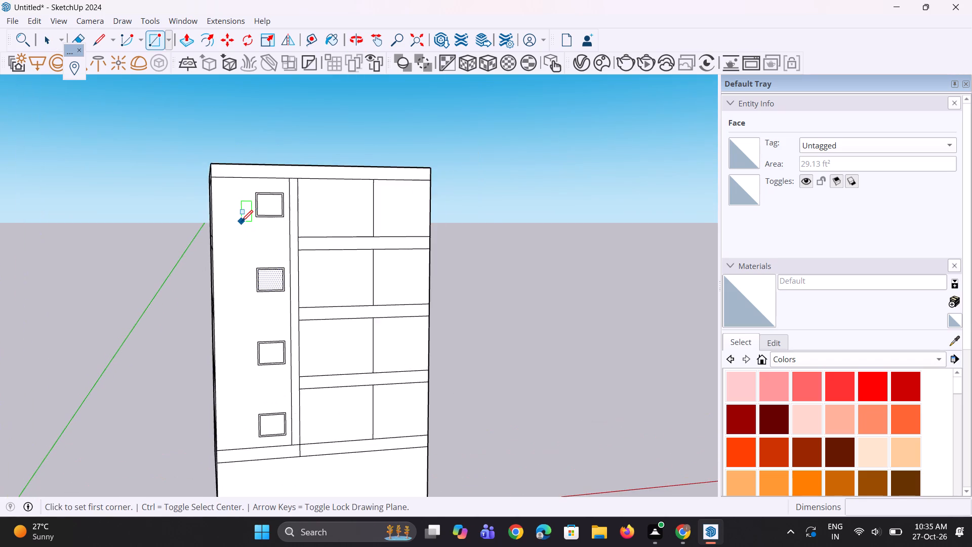
scroll(241, 221, "up", 4)
left_click(224, 191)
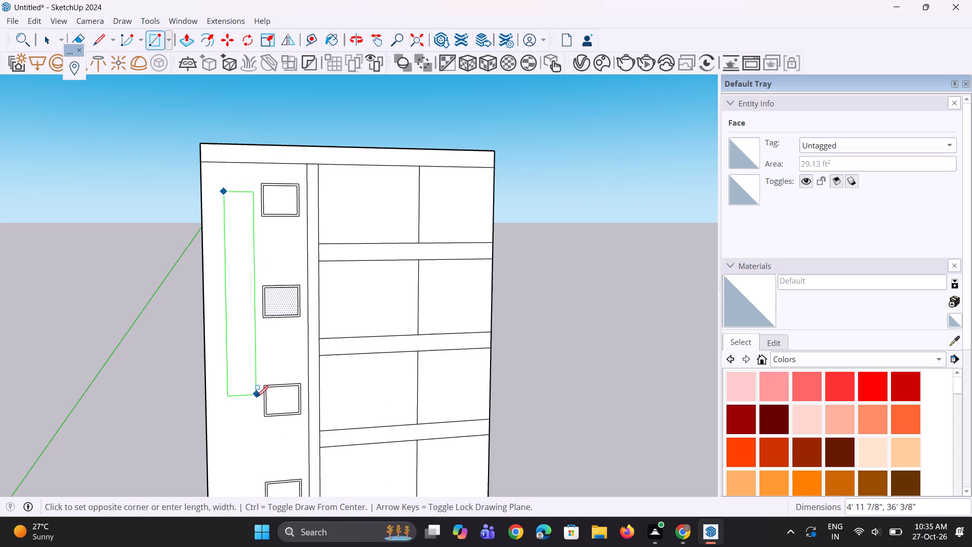
scroll(252, 390, "down", 4)
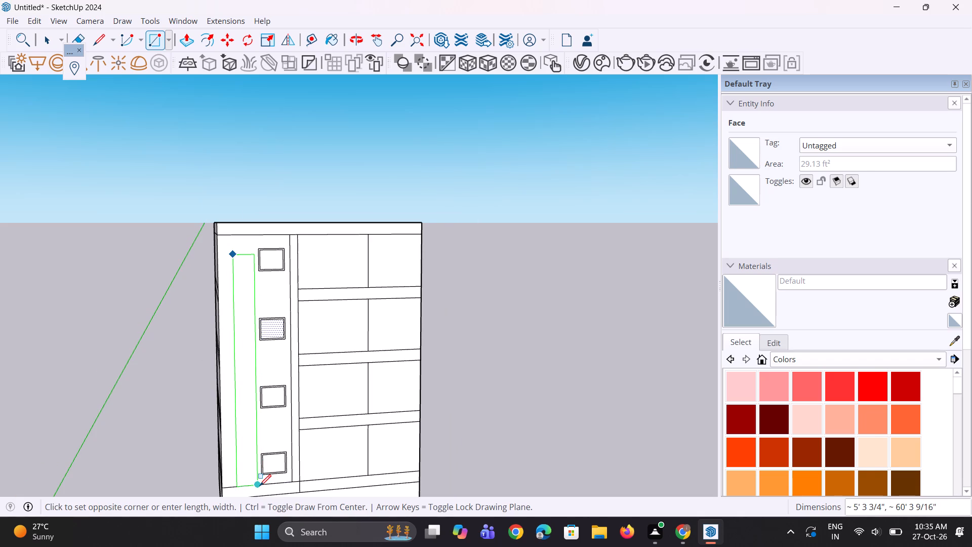
left_click(260, 486)
key("space")
key("space")
scroll(255, 412, "down", 5)
middle_click_drag(250, 388, 249, 381)
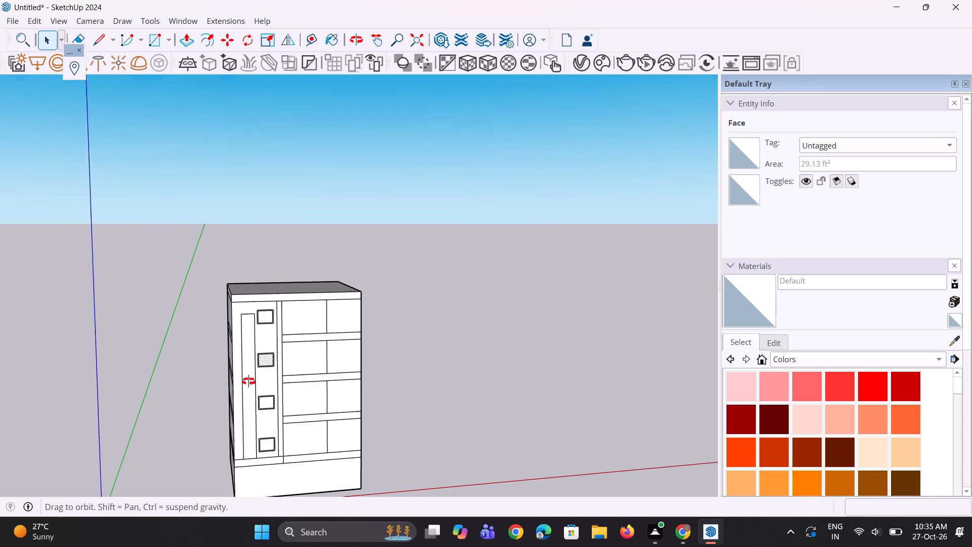
middle_click_drag(249, 381, 248, 376)
Move the tall rectangle's outer long edge toward the windows, narrowing the strip to about 3' 11" wide.
scroll(245, 356, "up", 4)
left_click(238, 347)
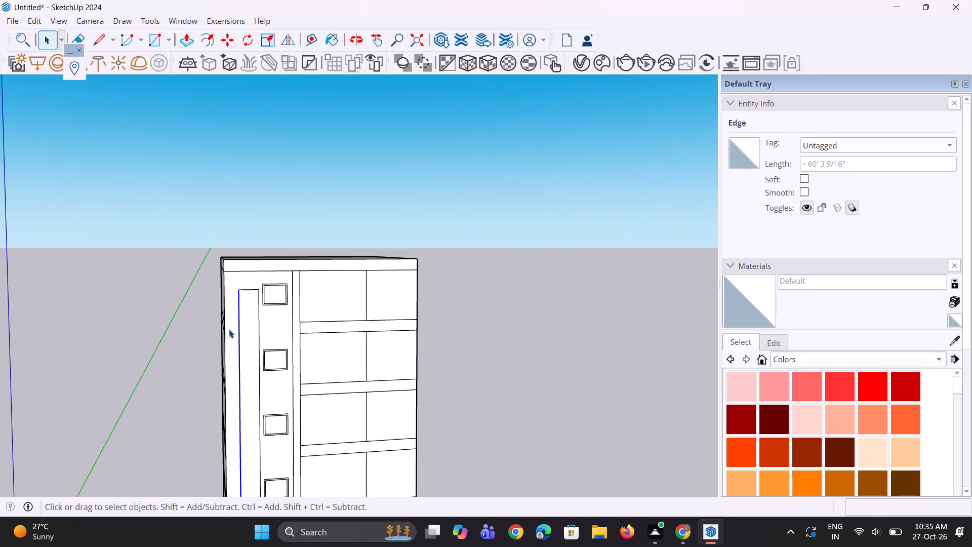
key("n")
scroll(227, 238, "down", 1)
scroll(248, 452, "up", 1)
scroll(256, 263, "down", 4)
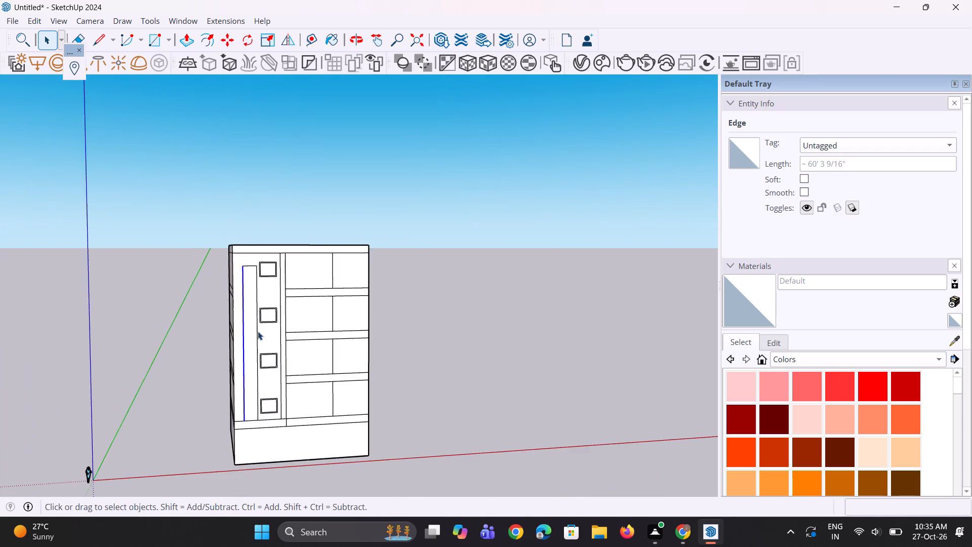
scroll(261, 418, "up", 14)
key("m")
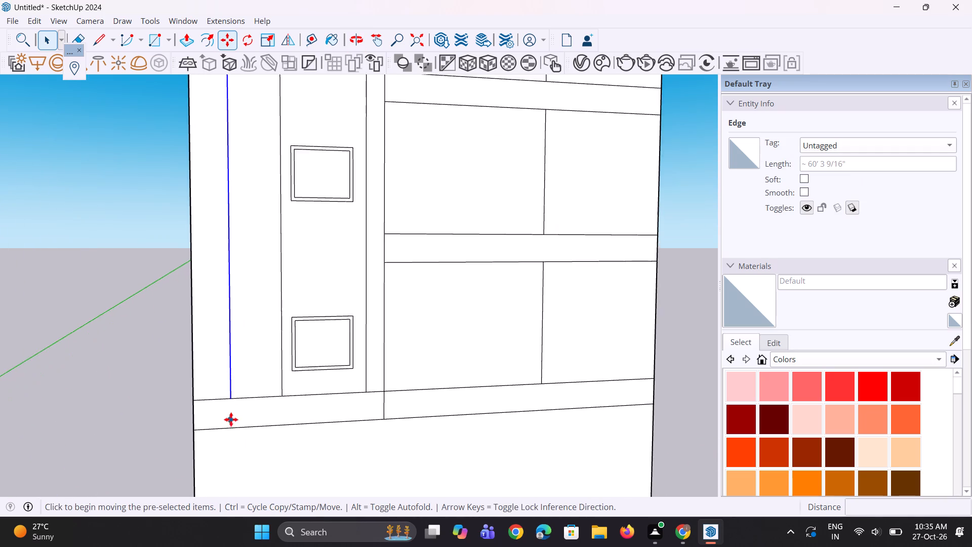
scroll(231, 419, "up", 2)
left_click(231, 390)
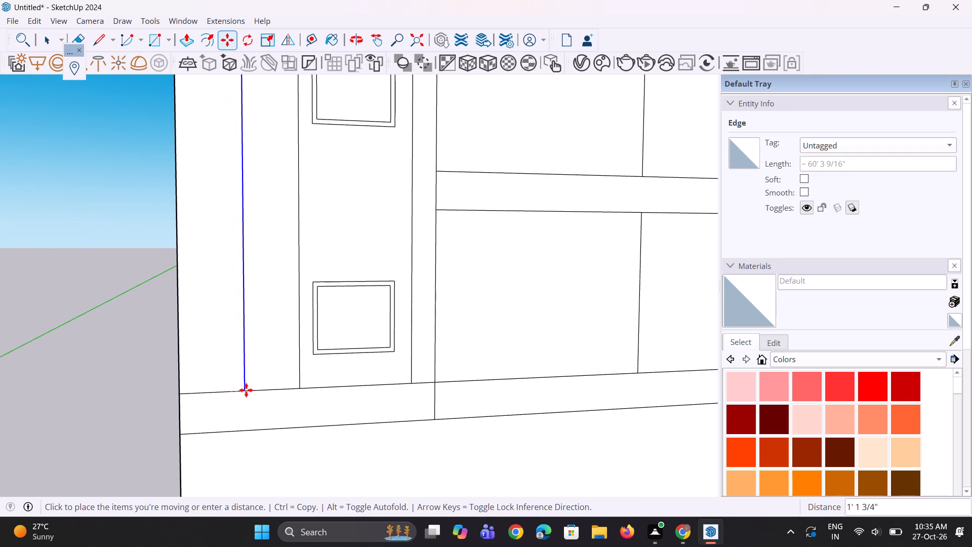
left_click(250, 390)
scroll(229, 383, "down", 10)
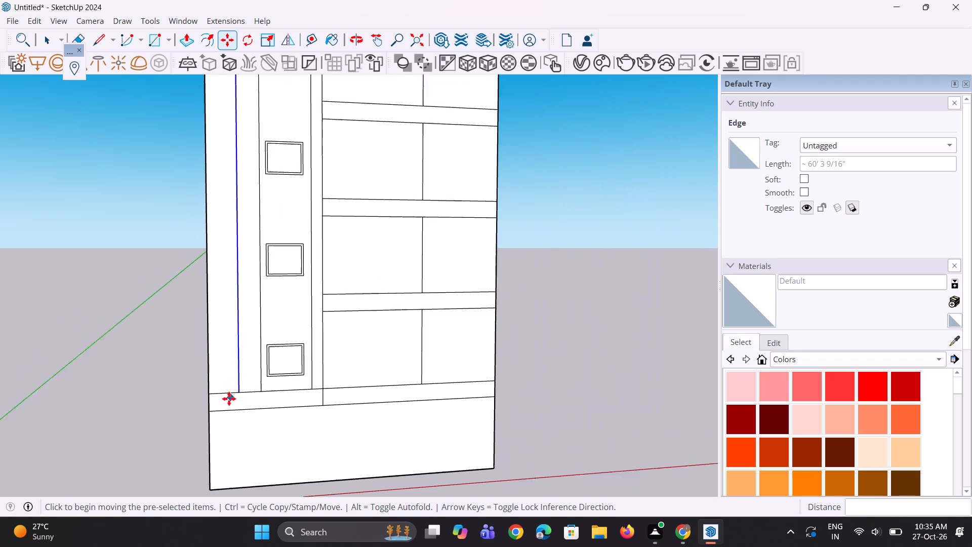
key("space")
key("space")
left_click(146, 407)
Move the narrow strip's top edge straight up to the lower line of the building's top band.
scroll(378, 436, "down", 6)
scroll(324, 215, "up", 4)
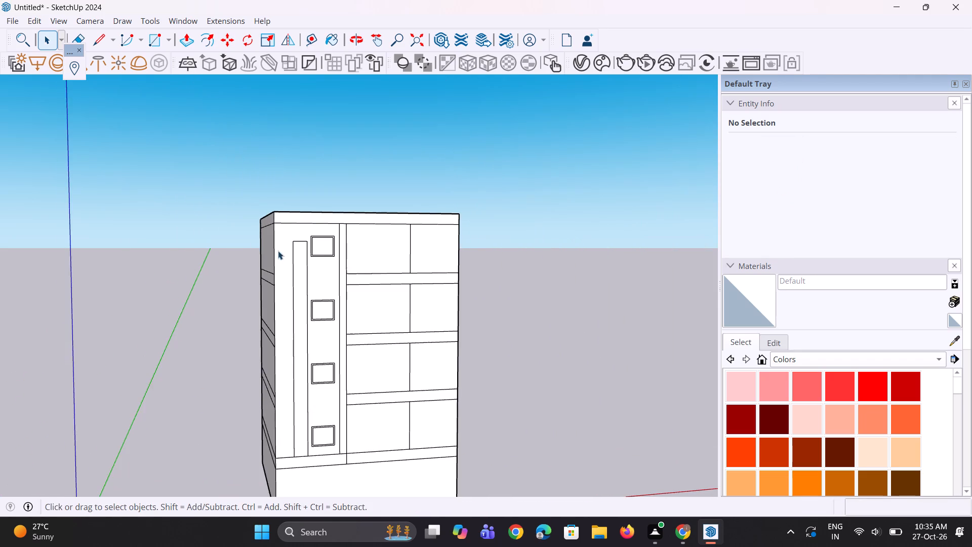
scroll(278, 251, "up", 4)
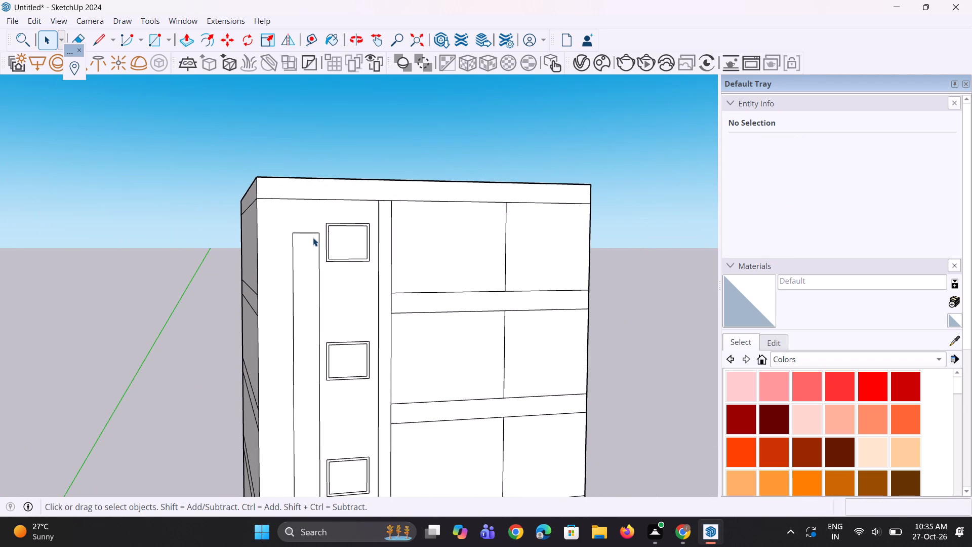
scroll(313, 238, "up", 5)
middle_click_drag(301, 206, 335, 232)
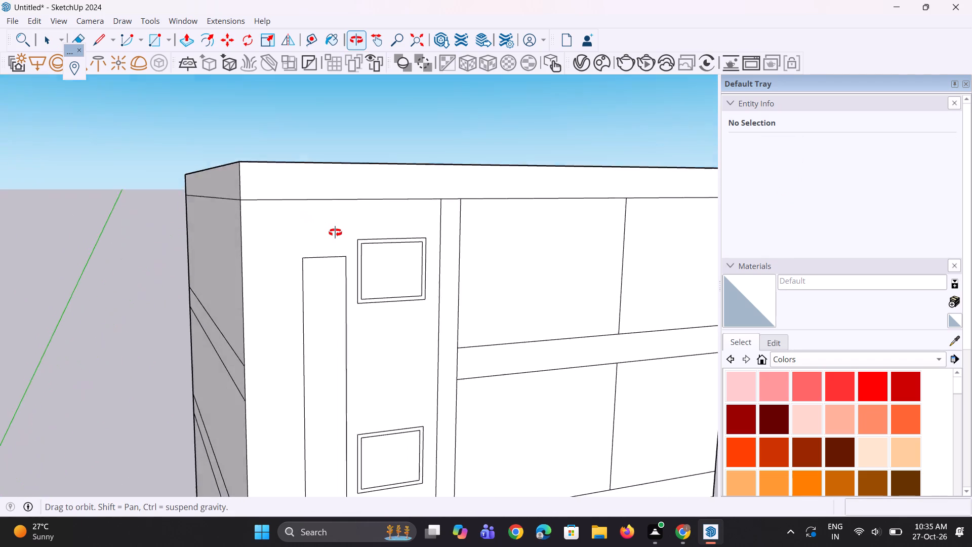
middle_click_drag(335, 232, 309, 222)
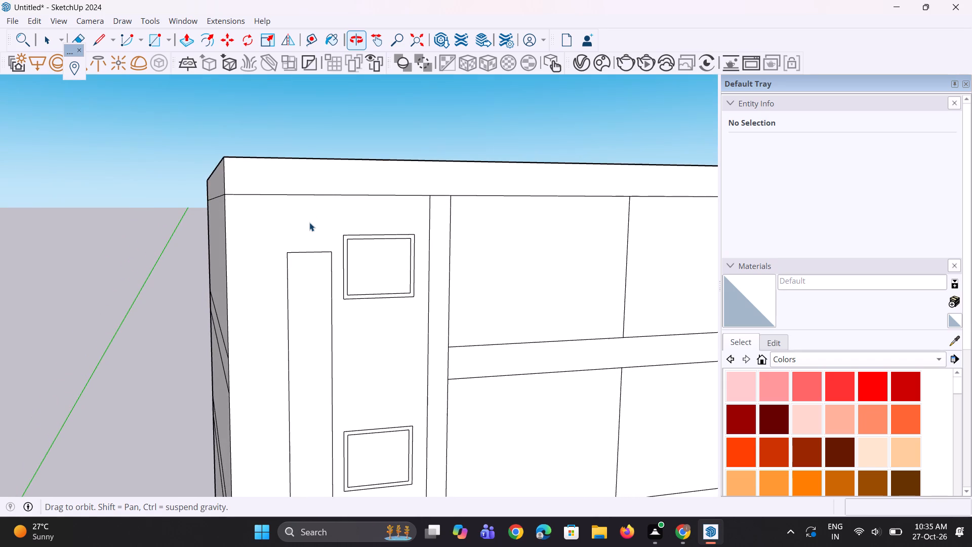
scroll(310, 227, "up", 3)
left_click(309, 260)
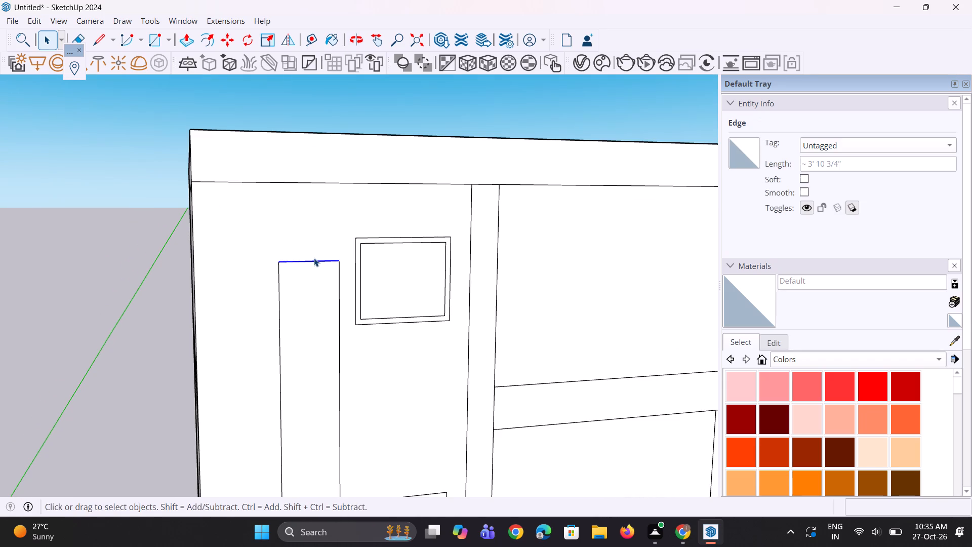
key("m")
left_click(335, 261)
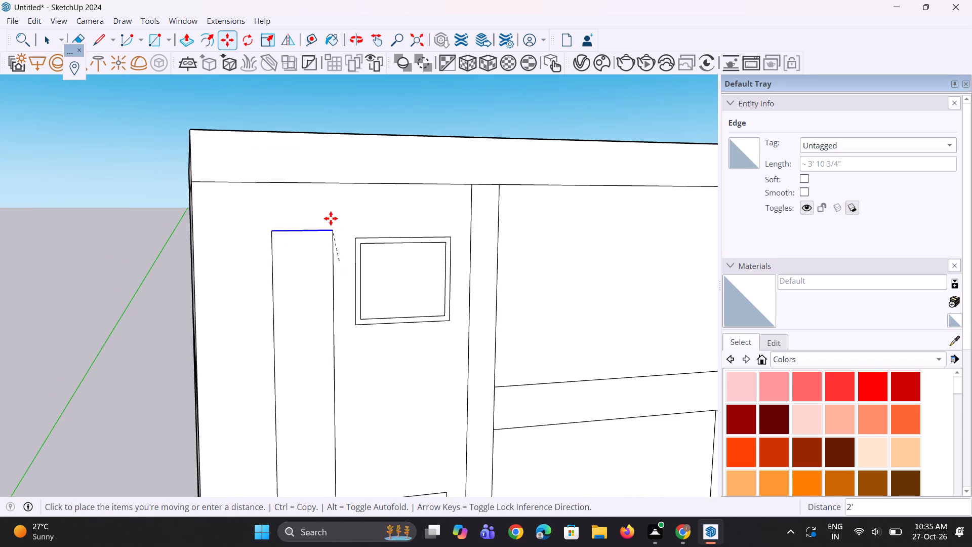
left_click(337, 184)
key("space")
key("space")
scroll(217, 246, "down", 5)
left_click(172, 260)
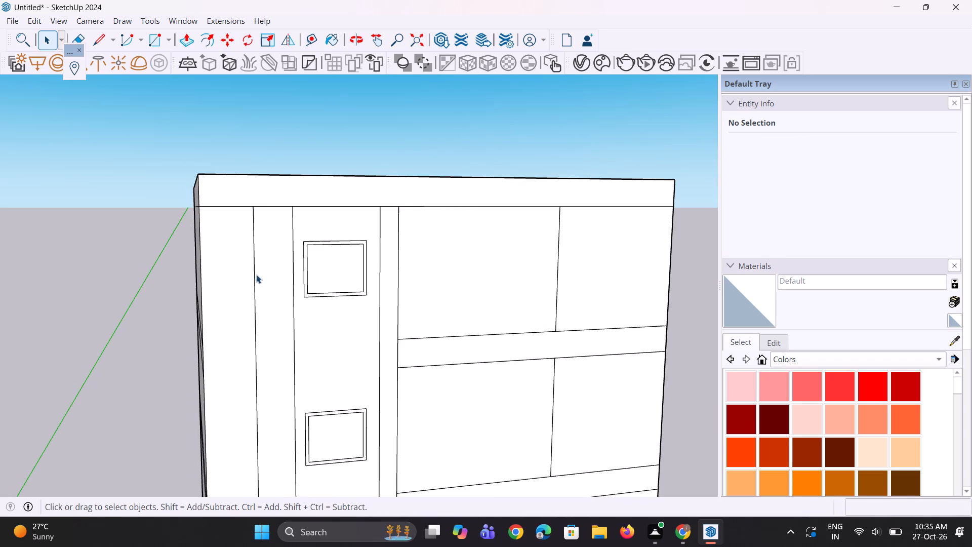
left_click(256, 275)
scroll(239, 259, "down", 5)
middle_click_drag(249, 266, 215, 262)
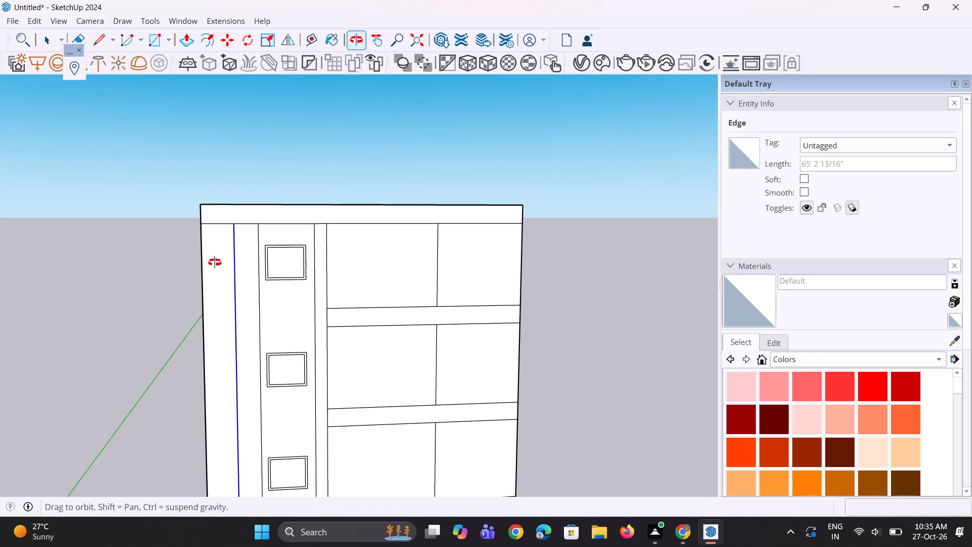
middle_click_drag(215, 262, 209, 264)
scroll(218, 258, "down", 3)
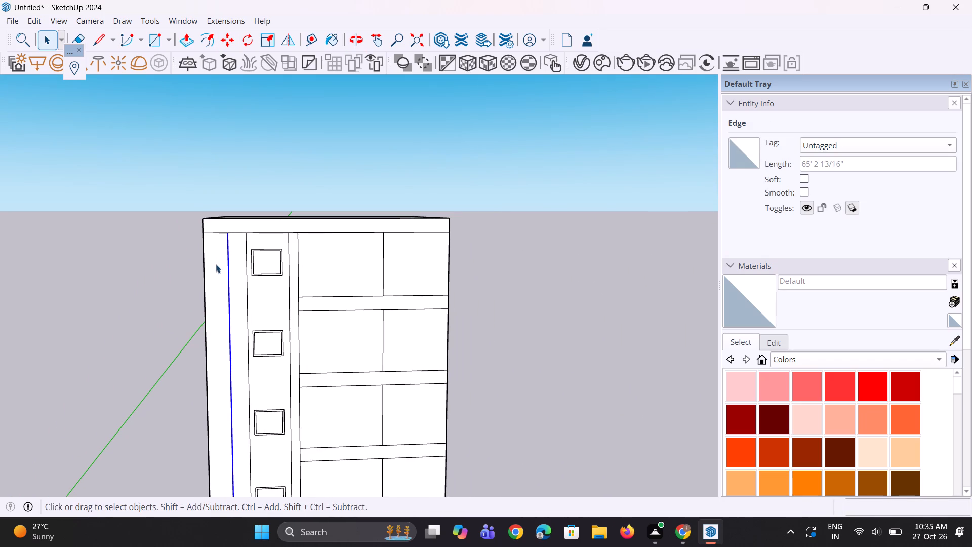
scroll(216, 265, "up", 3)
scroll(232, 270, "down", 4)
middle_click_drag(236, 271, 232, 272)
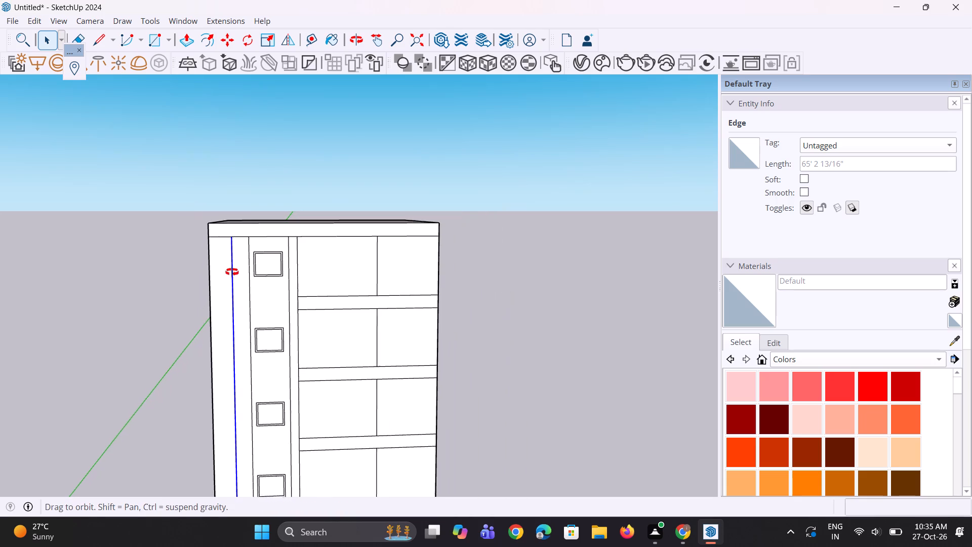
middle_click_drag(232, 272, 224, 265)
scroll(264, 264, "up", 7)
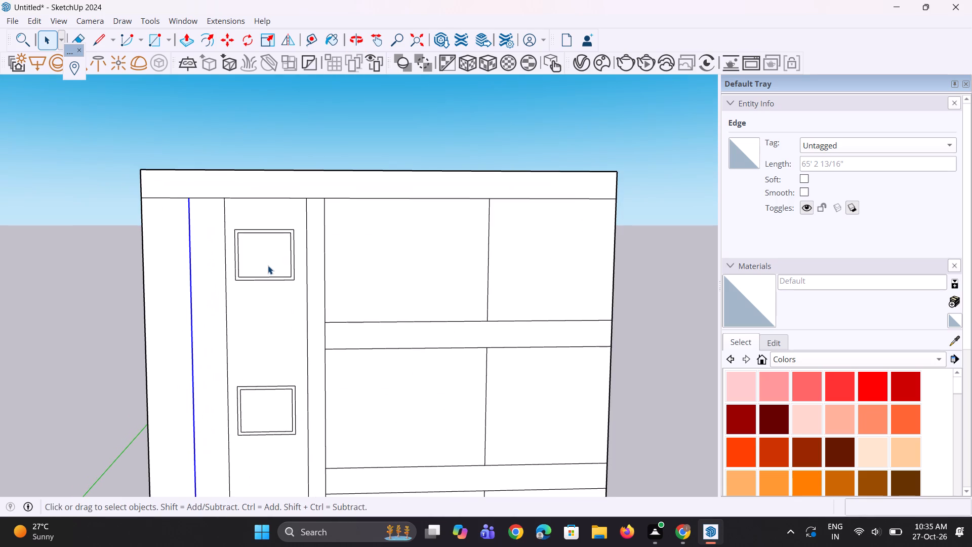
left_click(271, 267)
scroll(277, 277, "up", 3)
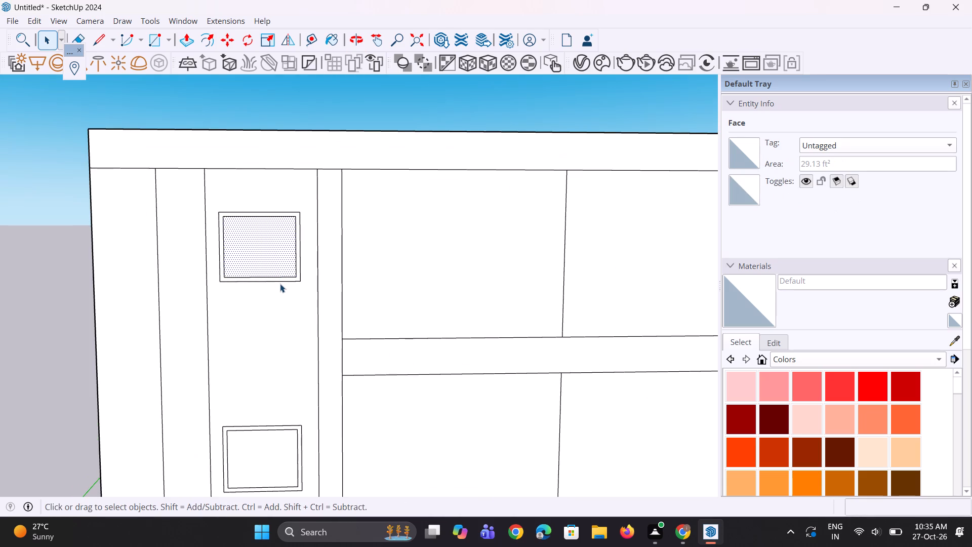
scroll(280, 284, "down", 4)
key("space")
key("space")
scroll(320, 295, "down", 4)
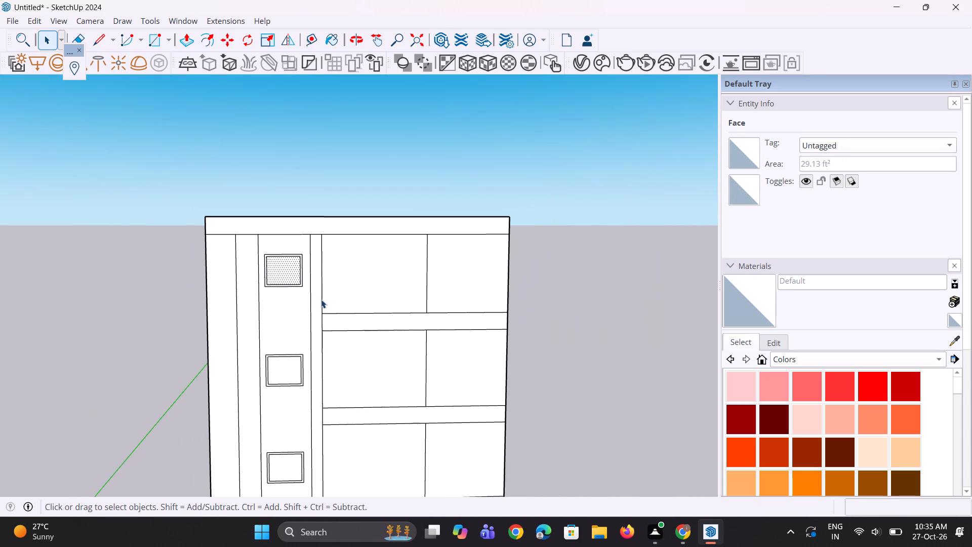
Push/Pull the narrow strip between the windows and the wide bays outward from the facade by about 2' 3".
middle_click_drag(330, 311, 392, 335)
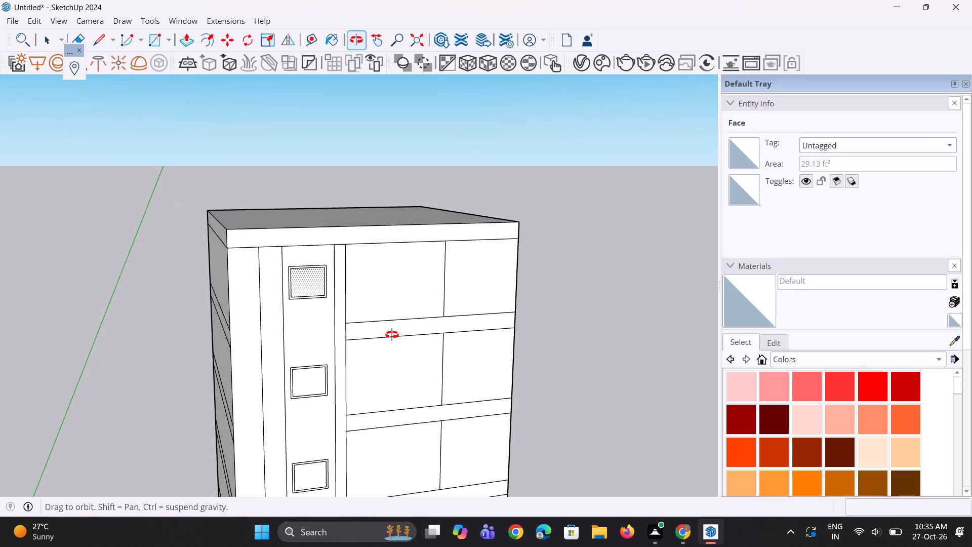
middle_click_drag(392, 335, 386, 338)
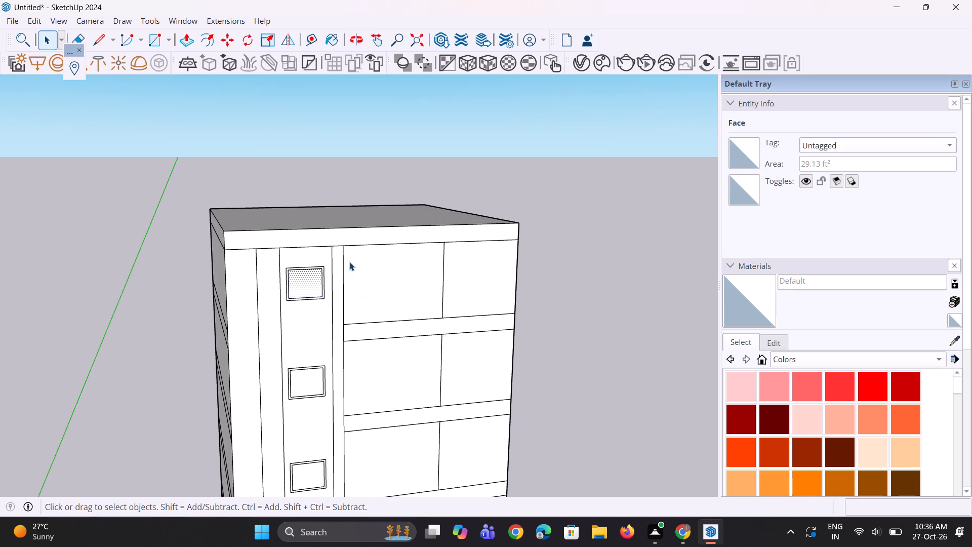
scroll(351, 251, "up", 5)
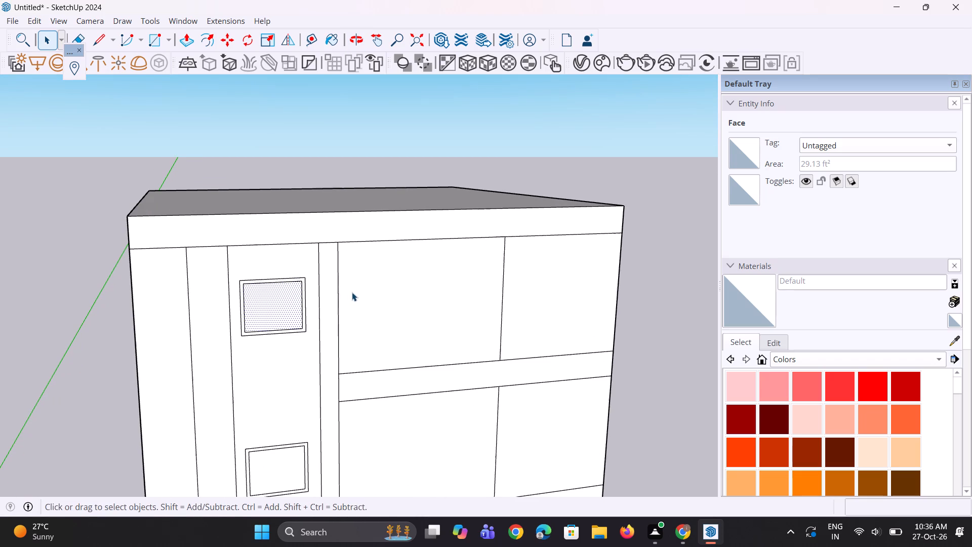
key("p")
scroll(351, 302, "up", 5)
key("space")
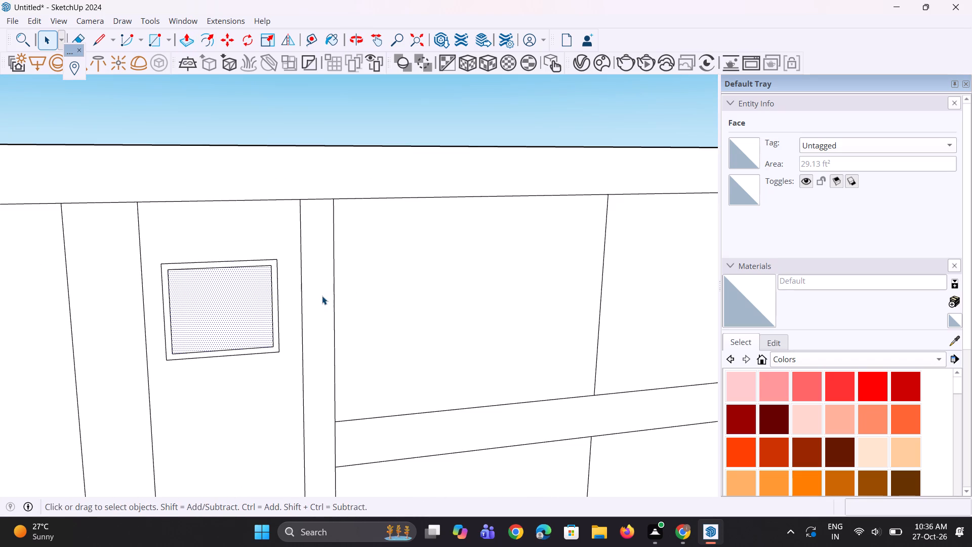
left_click(322, 296)
key("p")
left_click(322, 293)
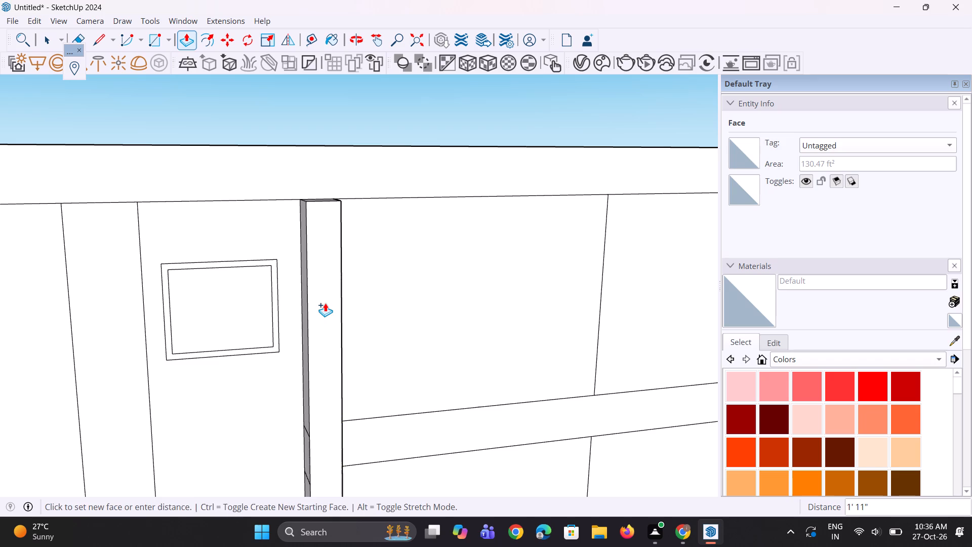
left_click(326, 305)
Push/Pull the projecting strip's top face up about 3' 1" to the building's roof edge.
middle_click_drag(307, 243, 307, 306)
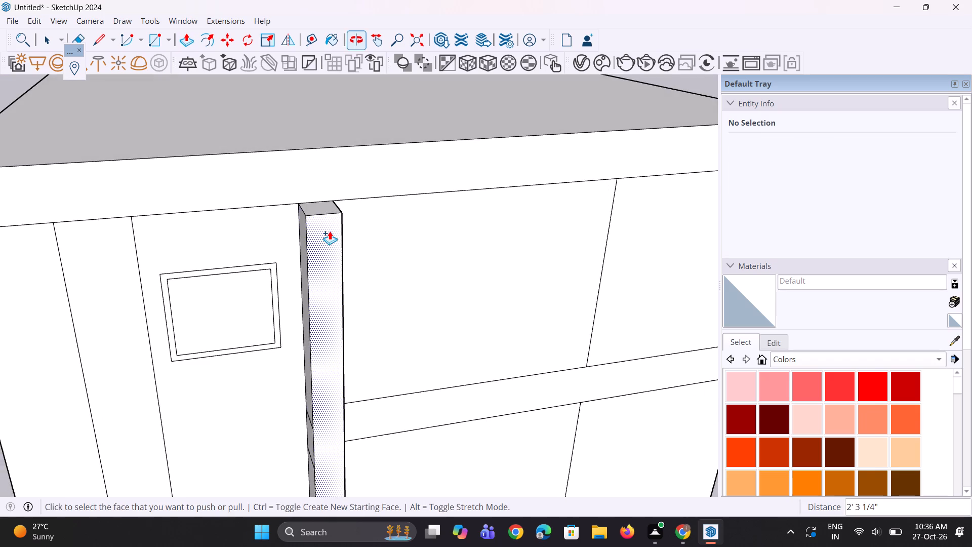
scroll(330, 227, "up", 2)
left_click(320, 209)
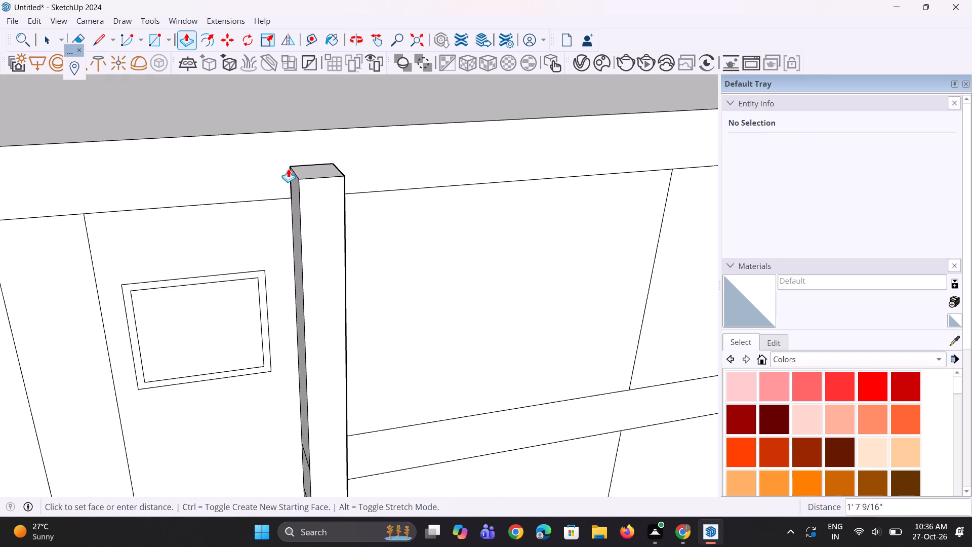
left_click(228, 135)
Erase the leftover storey-band lines crossing the projecting strip's side face that looks toward the windows, at all three band levels.
middle_click_drag(299, 272, 333, 210)
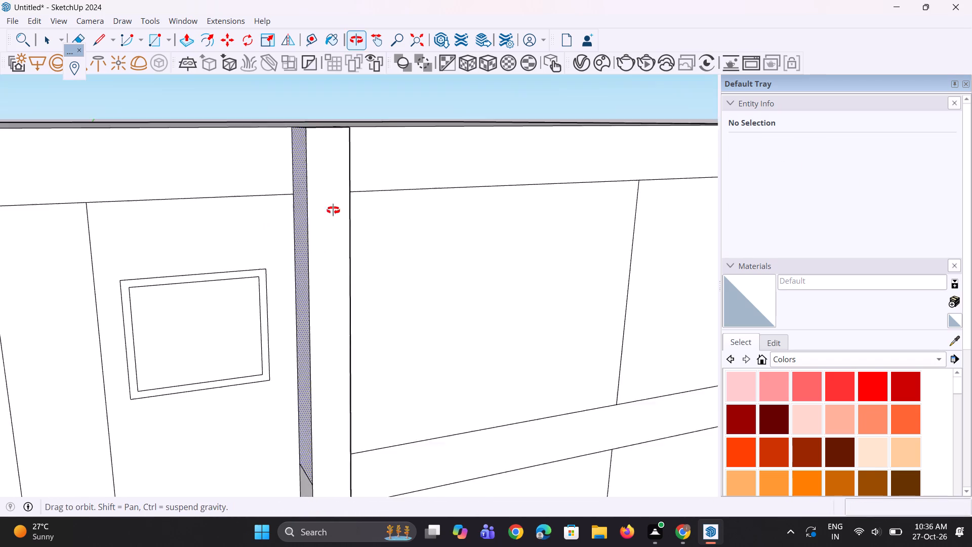
middle_click_drag(333, 210, 339, 182)
scroll(316, 182, "down", 11)
middle_click_drag(276, 365, 393, 331)
scroll(373, 322, "up", 2)
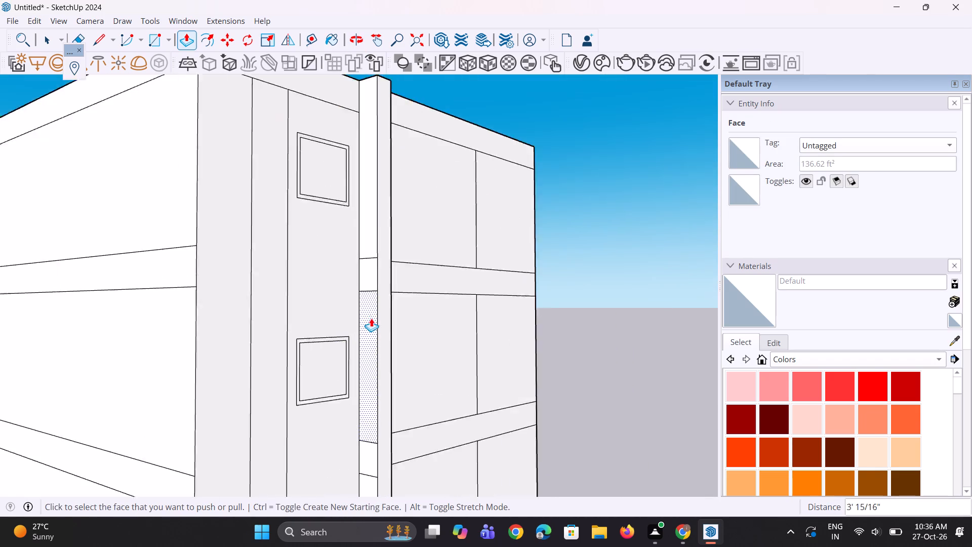
scroll(371, 318, "up", 11)
key("e")
left_click_drag(389, 169, 389, 175)
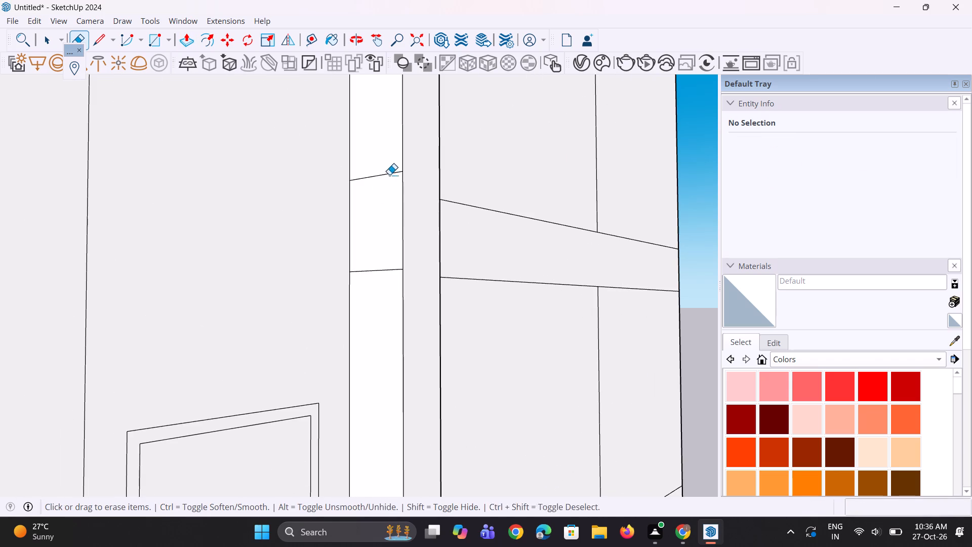
left_click_drag(389, 175, 389, 176)
left_click_drag(372, 265, 377, 275)
scroll(353, 210, "down", 4)
scroll(412, 192, "down", 5)
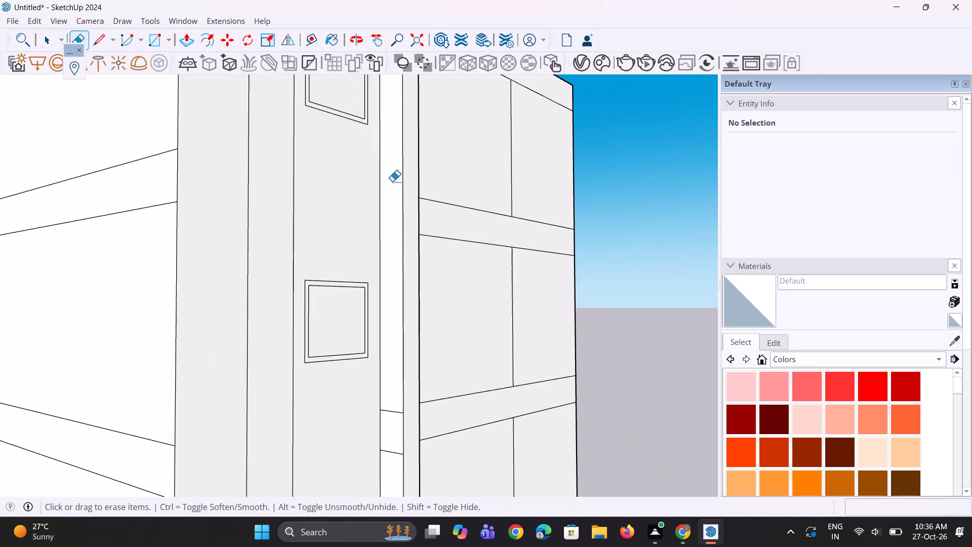
scroll(392, 181, "down", 10)
scroll(401, 345, "up", 5)
scroll(394, 257, "up", 10)
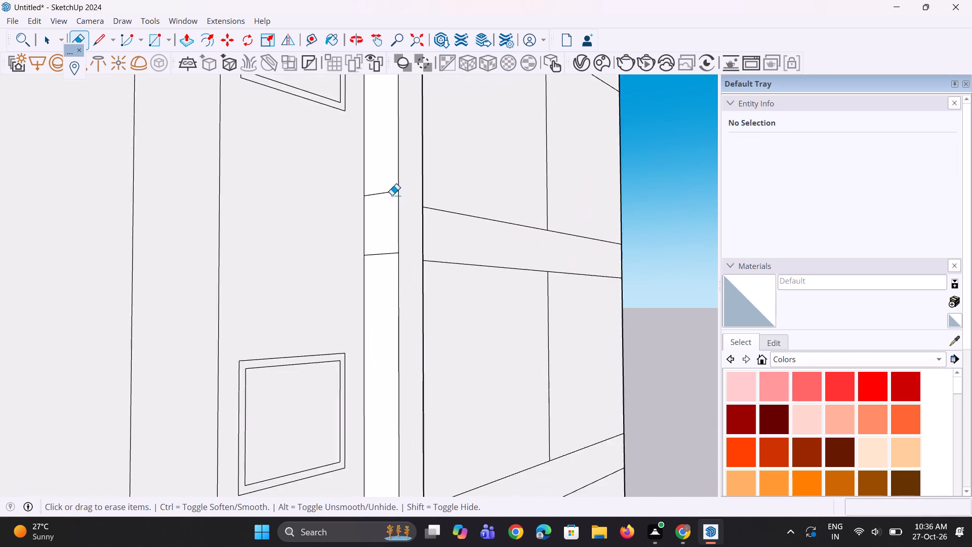
scroll(392, 195, "up", 3)
left_click_drag(384, 185, 383, 217)
left_click_drag(359, 271, 367, 306)
scroll(359, 230, "down", 6)
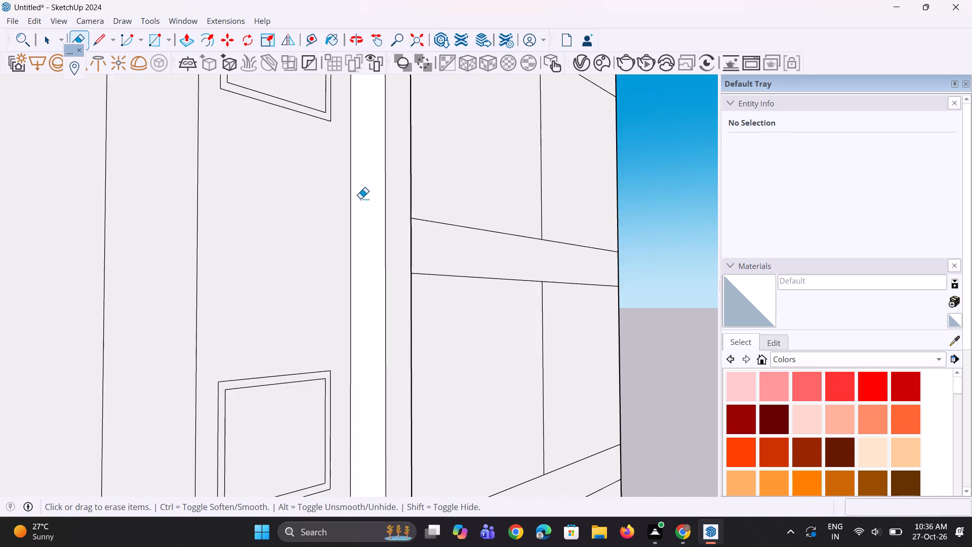
scroll(360, 199, "down", 4)
scroll(358, 485, "up", 8)
left_click_drag(368, 432, 368, 460)
left_click_drag(378, 319, 373, 360)
Erase the leftover storey-band lines on the projecting strip's opposite side face, facing the wide bays, at all three band levels.
middle_click_drag(353, 372, 14, 366)
scroll(220, 342, "down", 5)
scroll(271, 355, "up", 3)
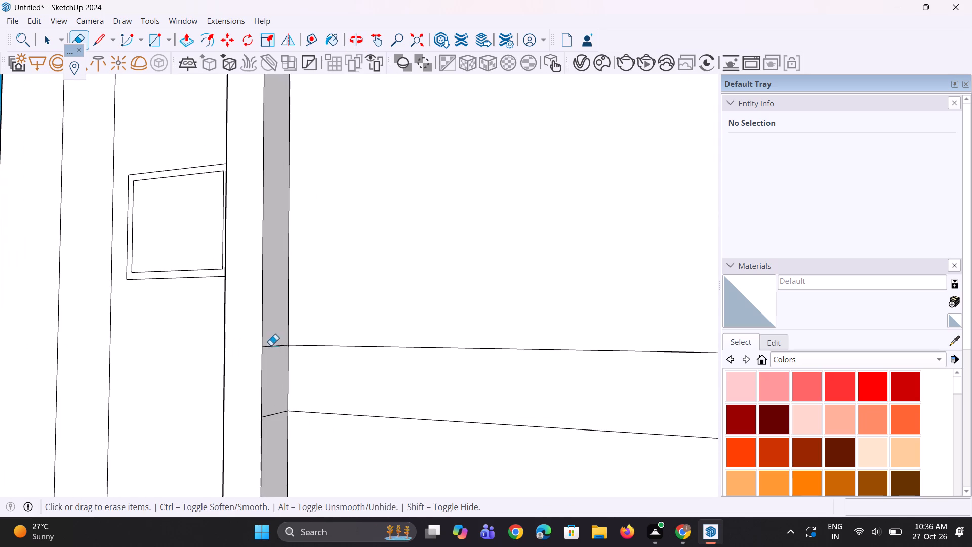
left_click_drag(271, 342, 277, 367)
left_click_drag(277, 411, 279, 428)
scroll(286, 431, "down", 11)
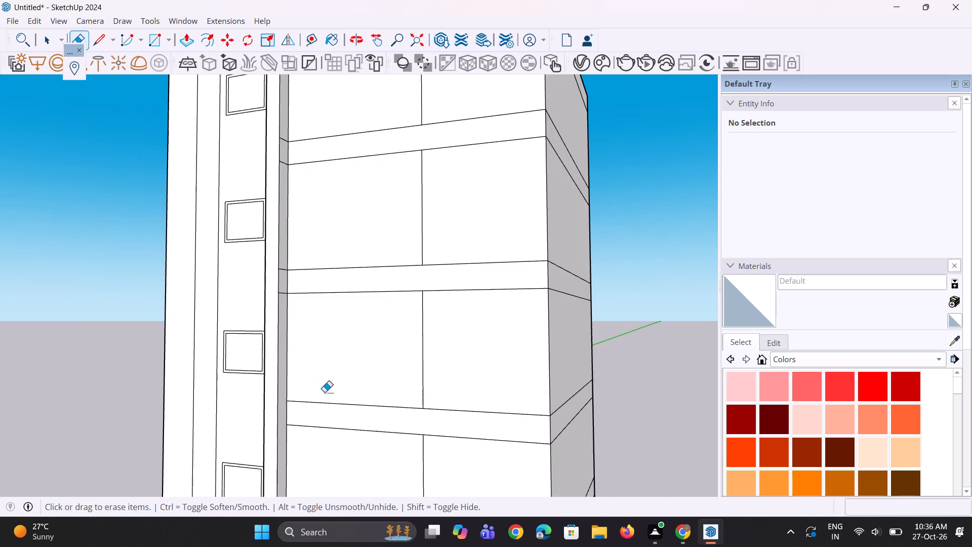
middle_click_drag(317, 386, 246, 413)
scroll(267, 297, "up", 9)
left_click_drag(251, 268, 255, 302)
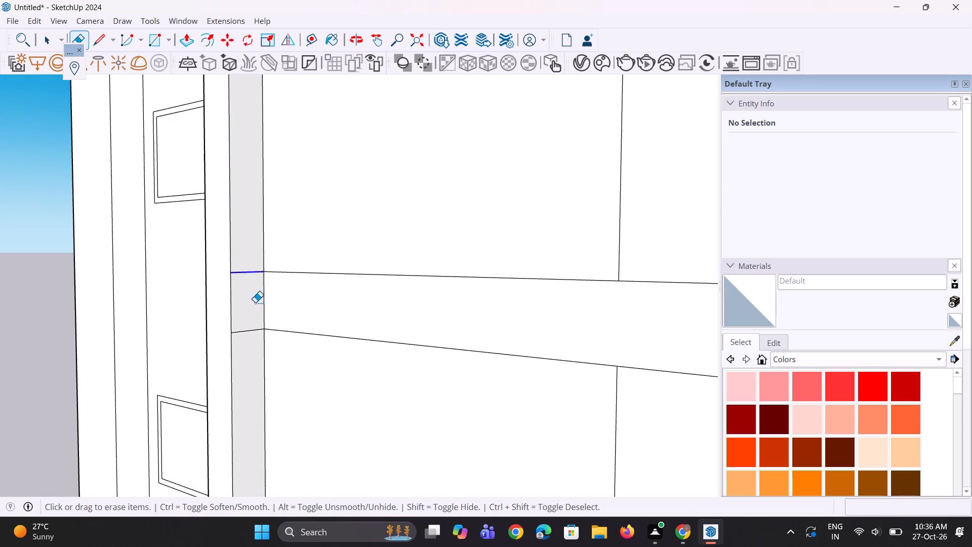
left_click_drag(255, 302, 255, 310)
left_click_drag(247, 321, 246, 348)
scroll(281, 382, "down", 11)
scroll(295, 216, "up", 4)
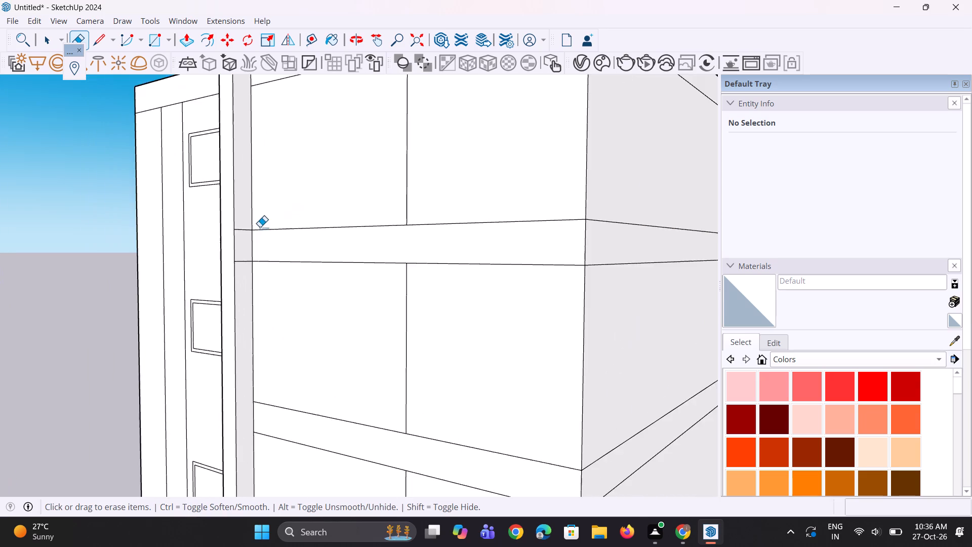
scroll(250, 228, "up", 7)
left_click_drag(239, 223, 236, 264)
left_click_drag(230, 292, 238, 311)
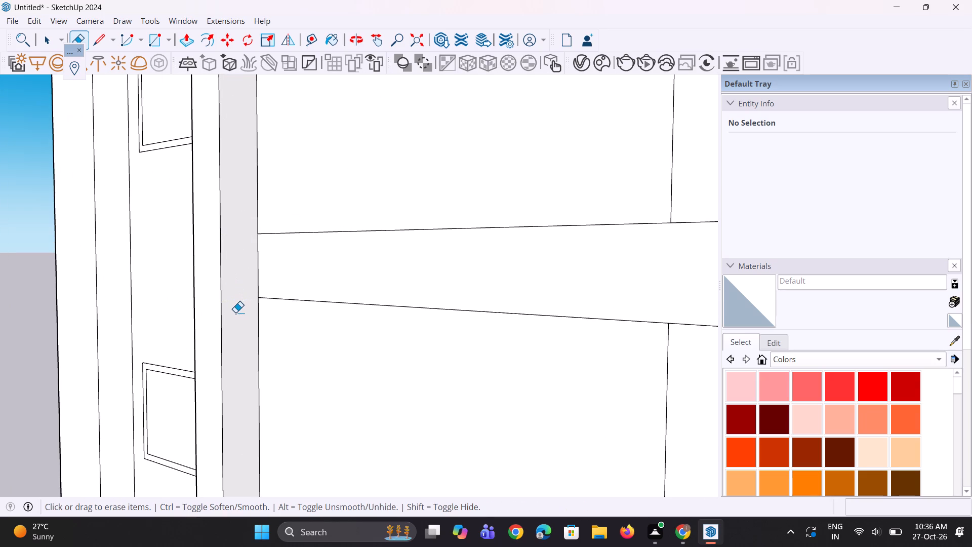
Examine the projecting strip and the top of the front facade from several angles.
scroll(234, 313, "down", 4)
middle_click_drag(230, 318, 322, 330)
scroll(321, 325, "down", 5)
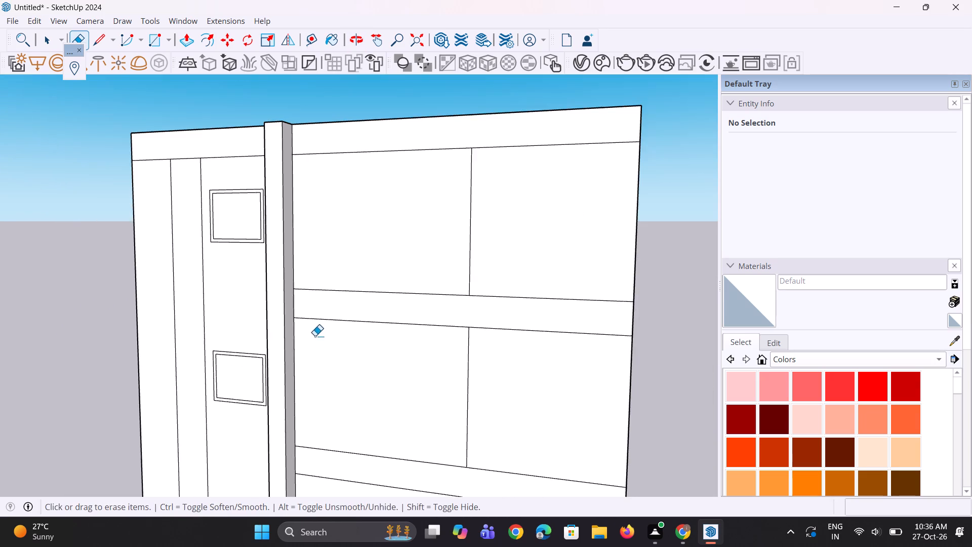
middle_click_drag(323, 338, 343, 337)
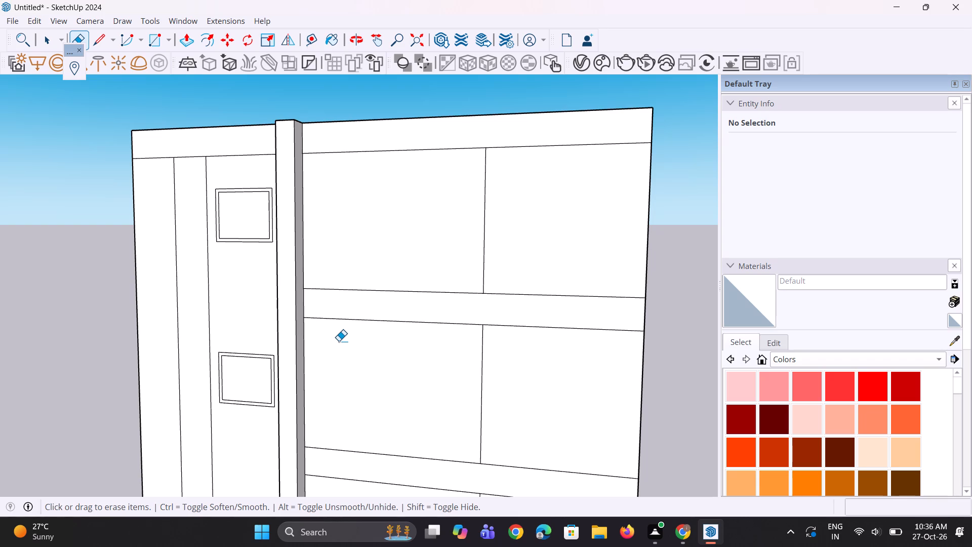
scroll(356, 248, "down", 3)
middle_click_drag(336, 218, 450, 254)
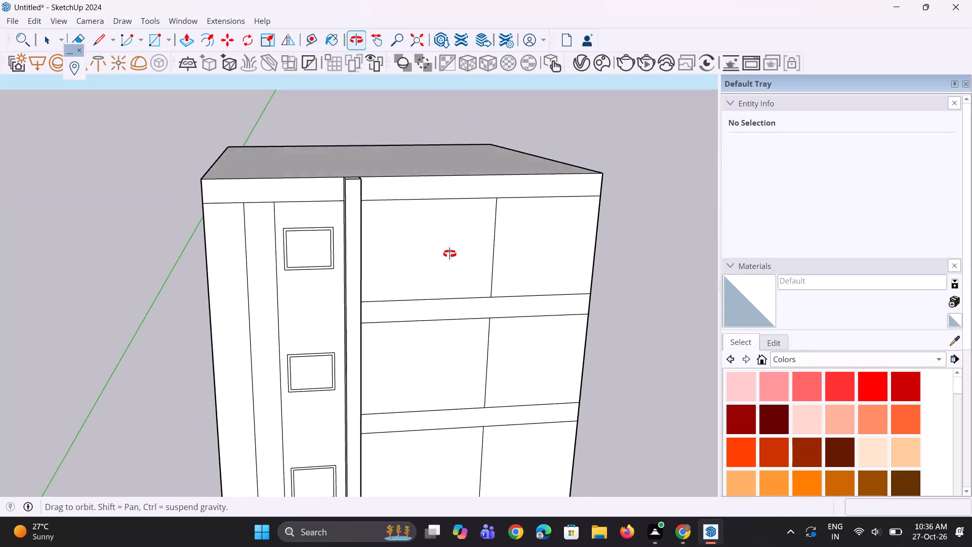
middle_click_drag(450, 254, 452, 247)
scroll(373, 231, "up", 3)
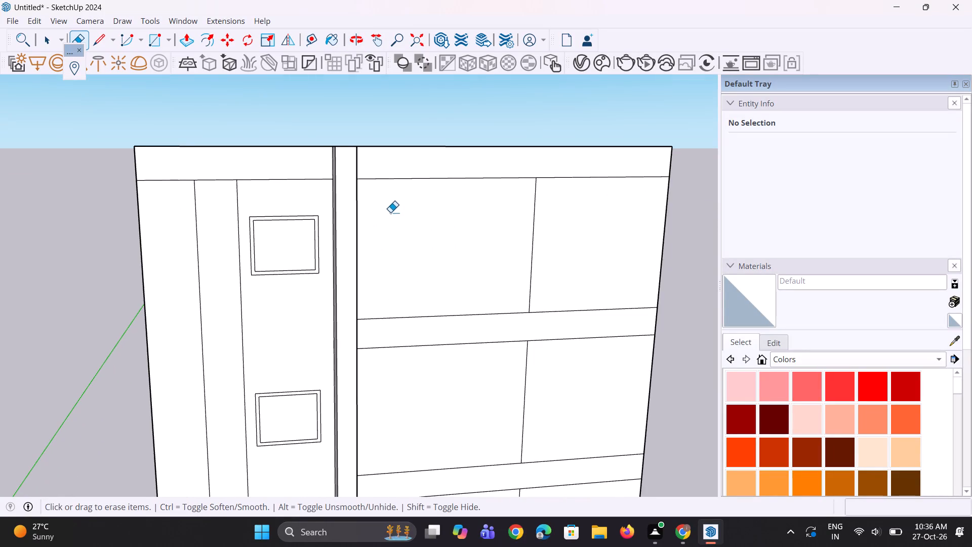
middle_click_drag(388, 213, 349, 162)
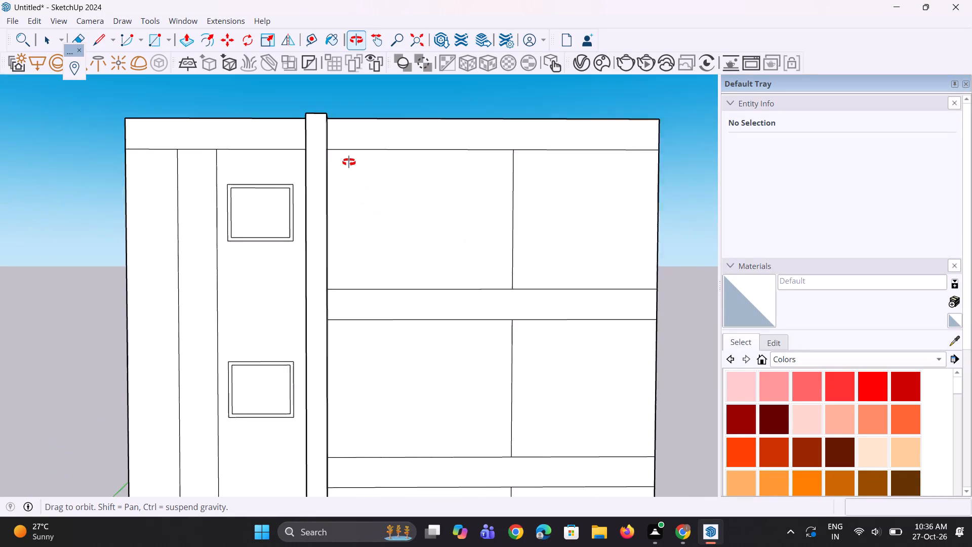
middle_click_drag(349, 162, 348, 161)
scroll(348, 149, "up", 1)
scroll(352, 143, "down", 4)
Push/Pull the projecting strip's window-side face toward the windows by about 5" to widen the strip.
middle_click_drag(322, 188, 461, 230)
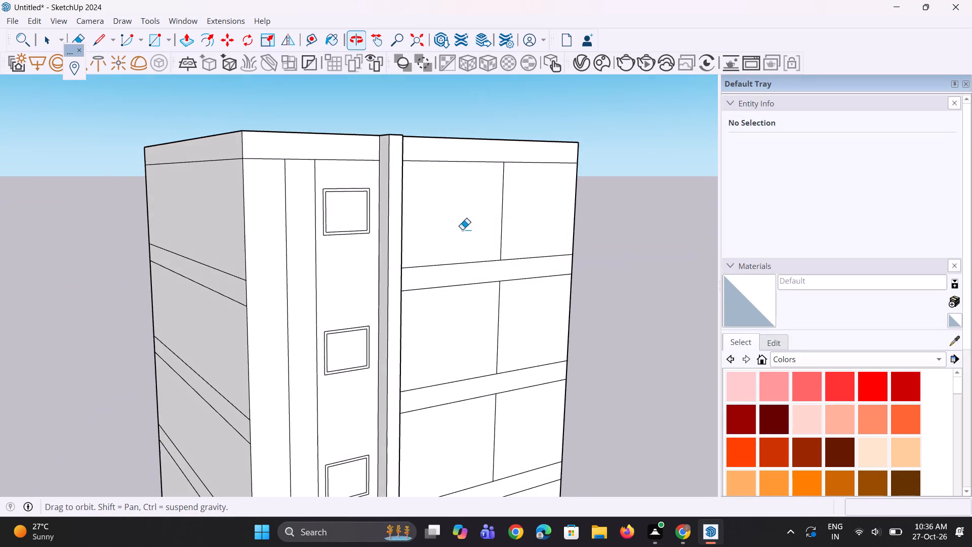
key("p")
scroll(412, 263, "up", 2)
left_click(380, 327)
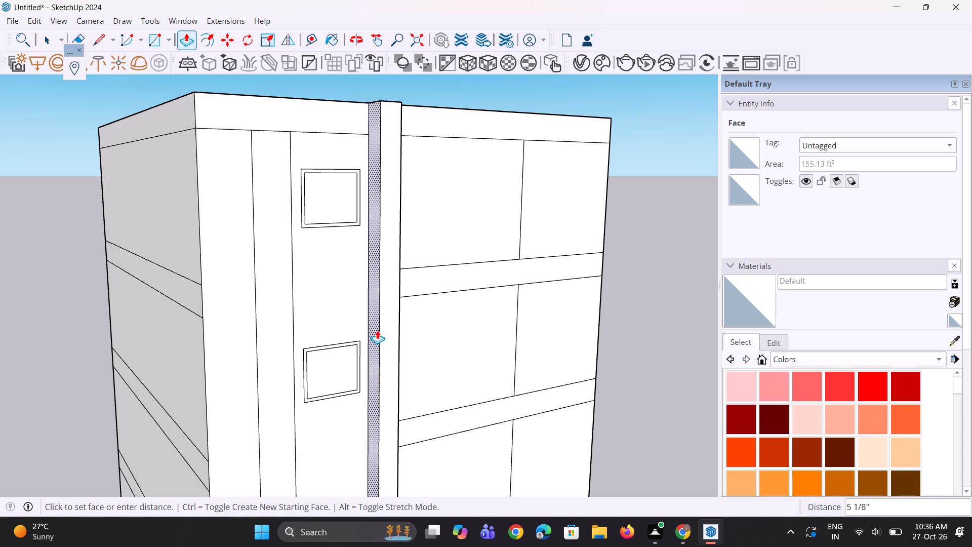
left_click(377, 333)
Review the whole front facade and the full height of the projecting strip.
middle_click_drag(386, 336, 317, 322)
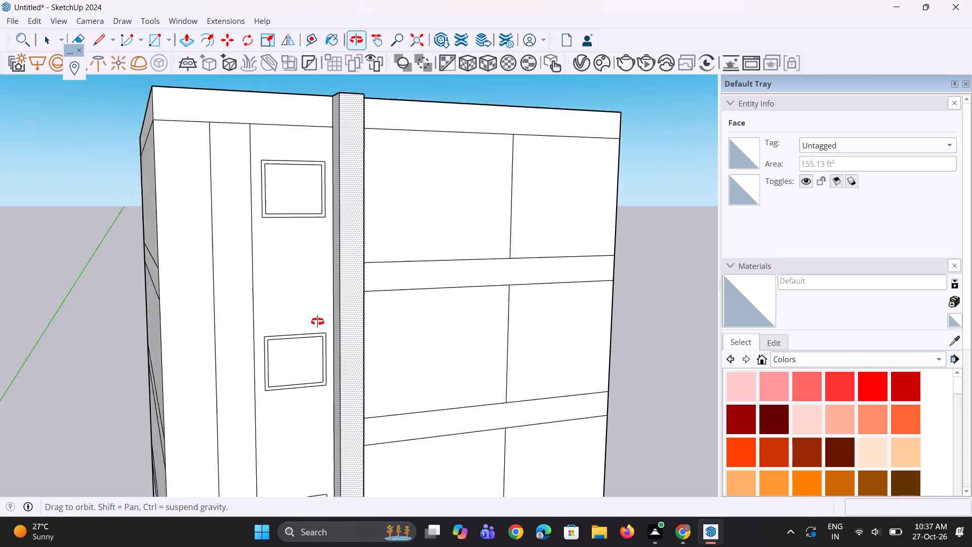
middle_click_drag(317, 322, 292, 307)
scroll(281, 300, "up", 1)
key("space")
scroll(281, 298, "down", 11)
key("space")
middle_click_drag(367, 309, 292, 314)
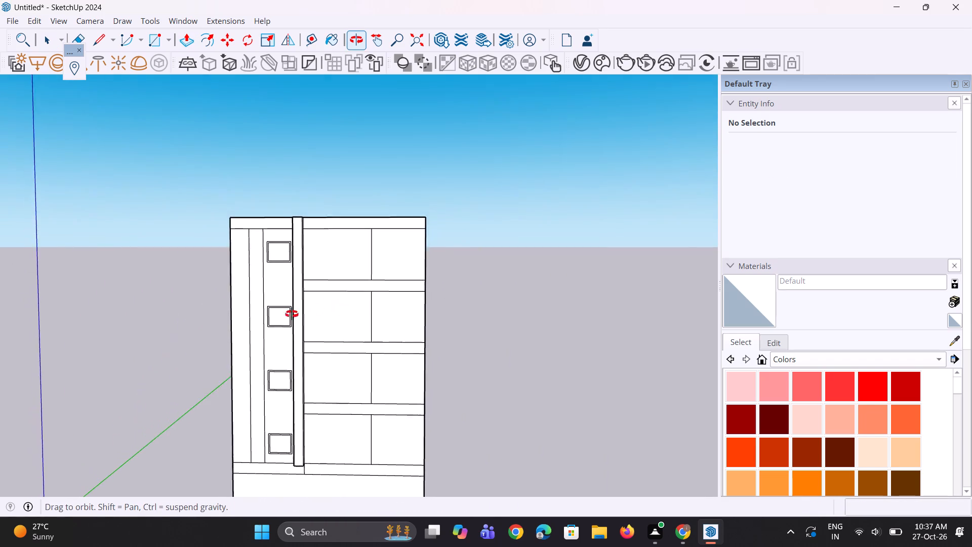
middle_click_drag(292, 314, 270, 336)
scroll(270, 336, "down", 1)
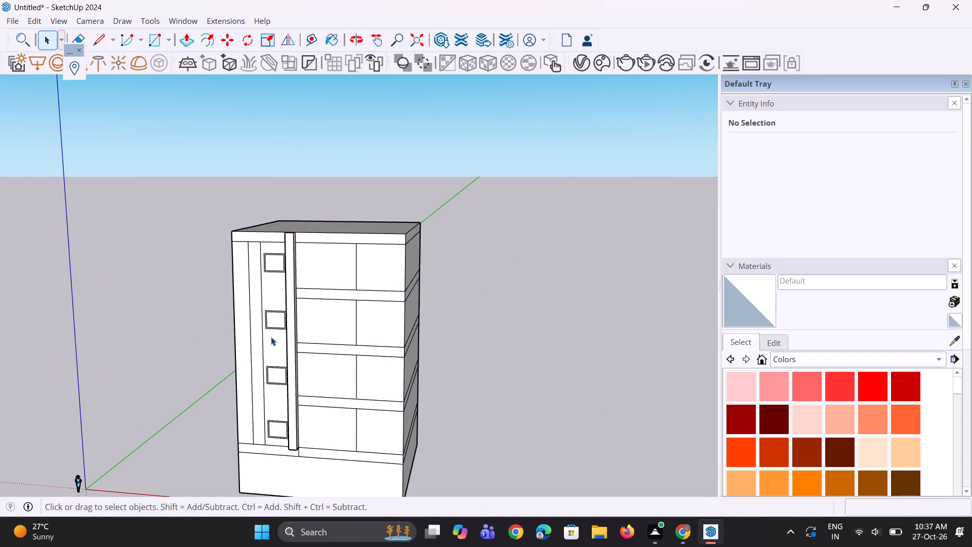
Push/Pull the top-storey panel beside the projecting strip about 9' 8" inward to form a recess.
scroll(315, 334, "up", 6)
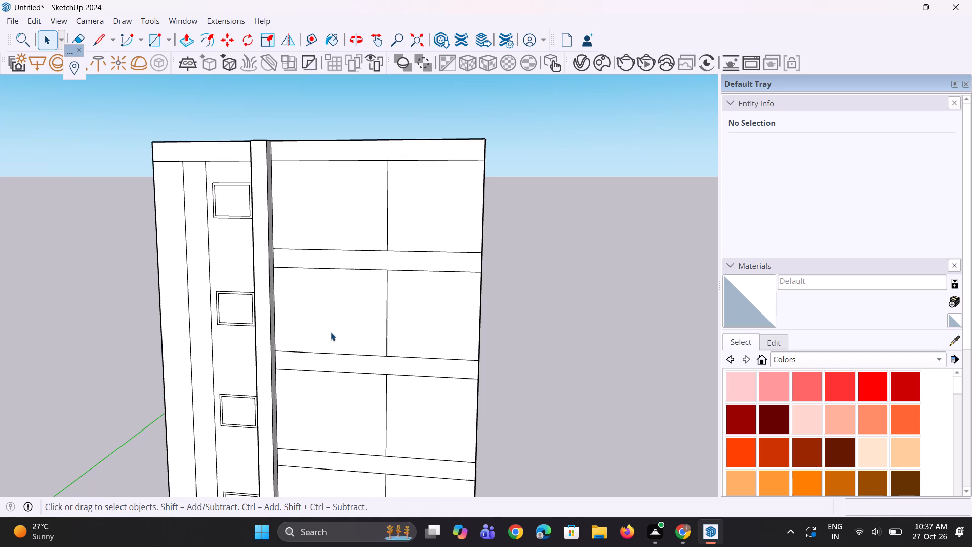
scroll(331, 332, "up", 5)
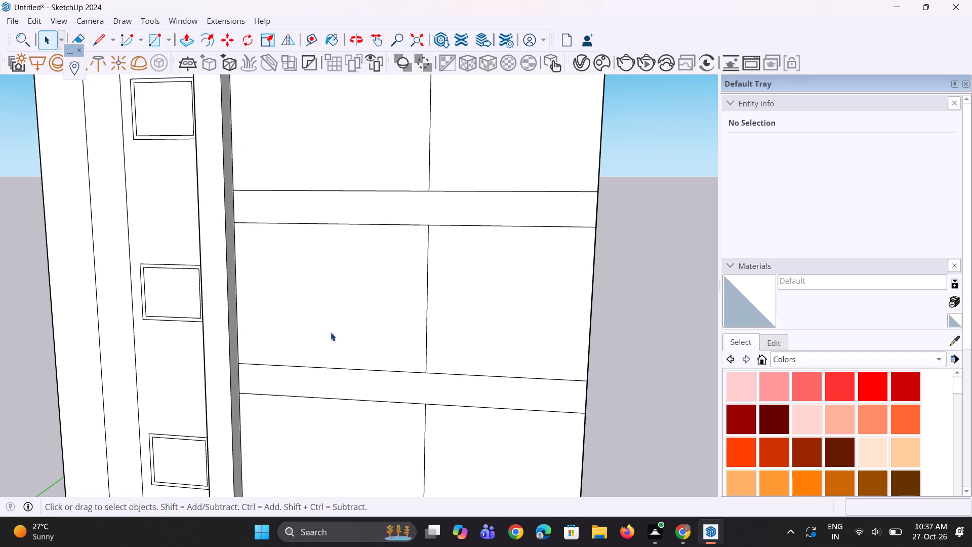
middle_click_drag(329, 333, 322, 393)
key("p")
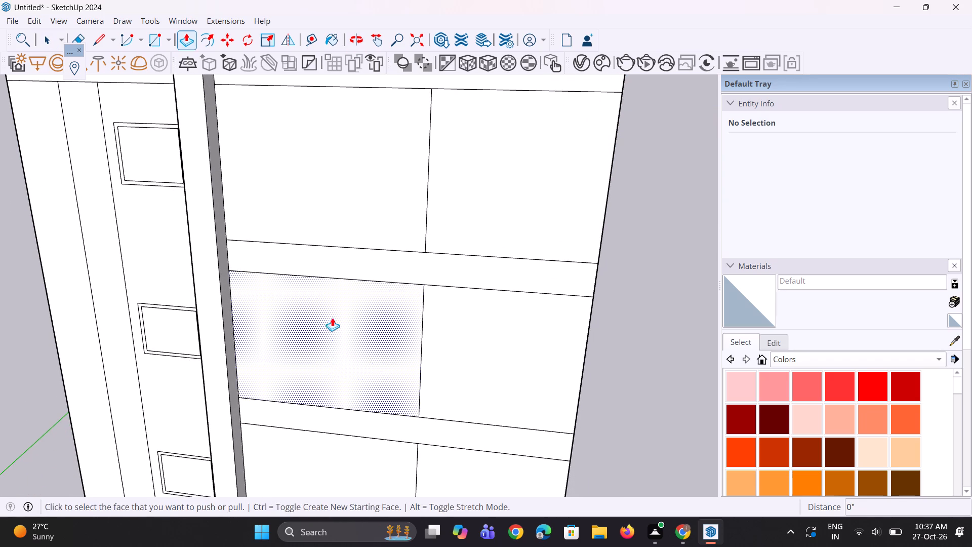
left_click(322, 203)
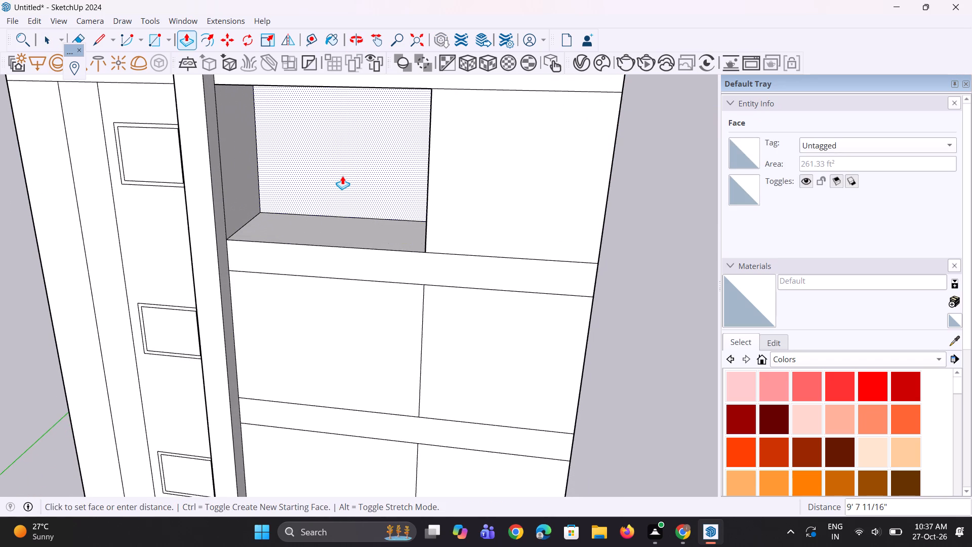
left_click(342, 176)
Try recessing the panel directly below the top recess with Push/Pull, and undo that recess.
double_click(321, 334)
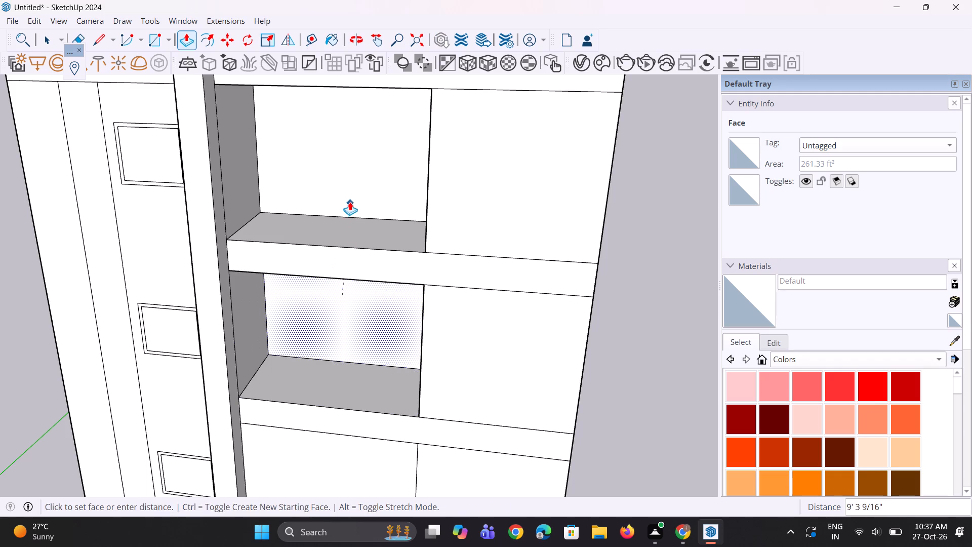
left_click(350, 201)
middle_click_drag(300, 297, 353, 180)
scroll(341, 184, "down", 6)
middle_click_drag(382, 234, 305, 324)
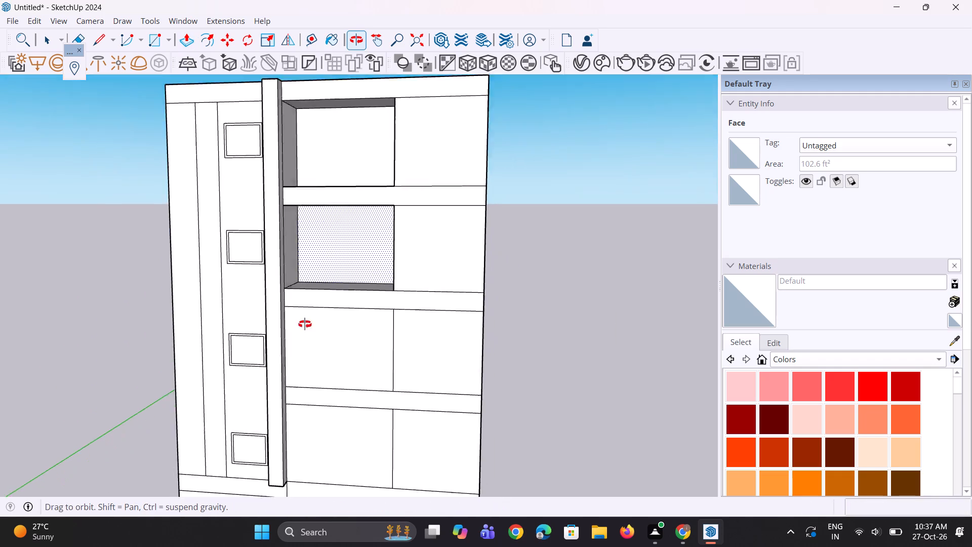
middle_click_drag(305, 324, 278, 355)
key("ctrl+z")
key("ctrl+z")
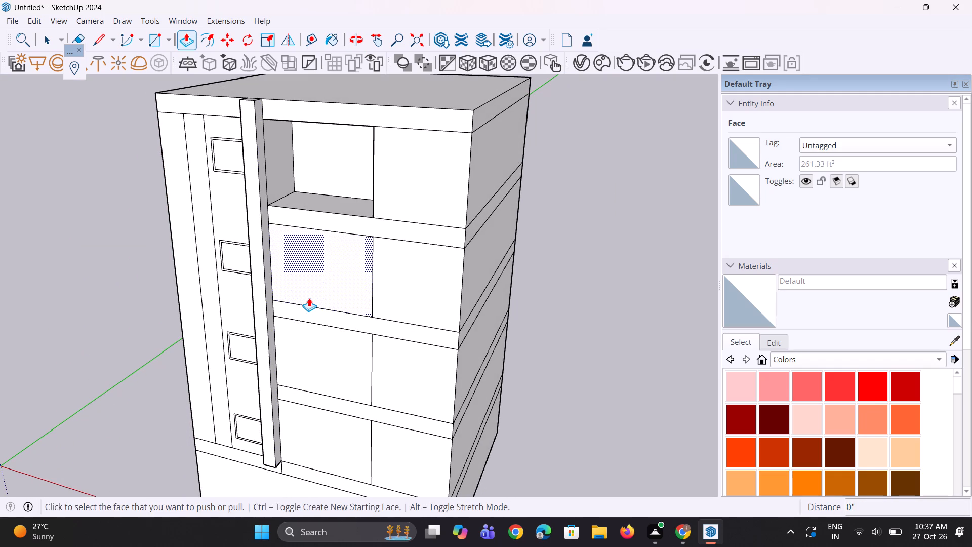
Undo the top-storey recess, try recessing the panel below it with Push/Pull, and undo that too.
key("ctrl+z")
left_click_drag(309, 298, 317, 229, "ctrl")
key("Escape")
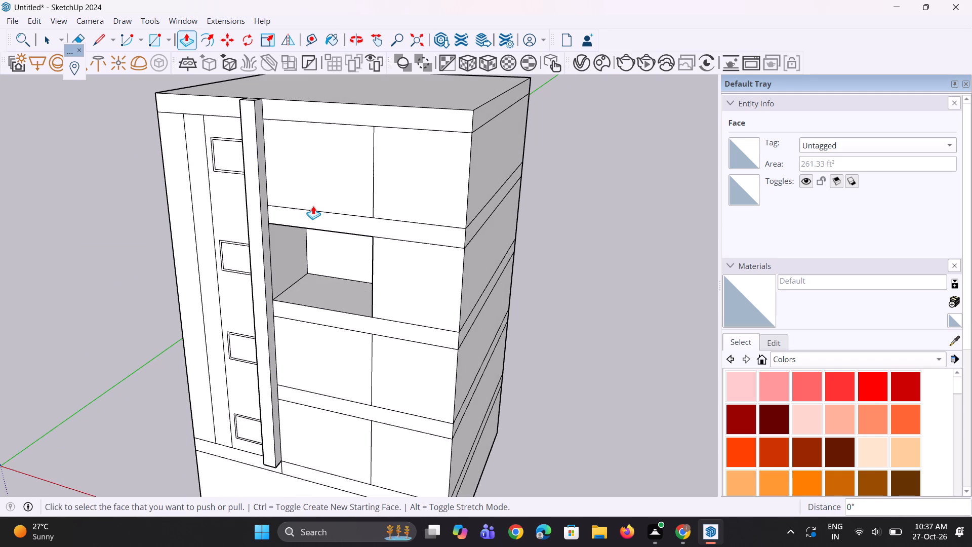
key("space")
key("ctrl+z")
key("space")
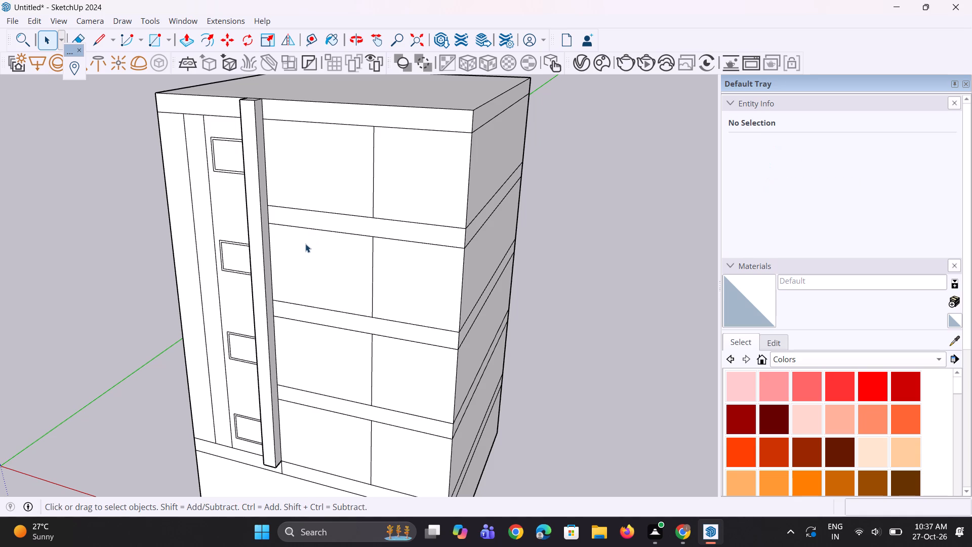
Push/Pull the top-storey panel beside the projecting strip inward and repeat the same recess on the three panels below.
key("space")
key("p")
scroll(300, 157, "up", 4)
left_click(322, 204)
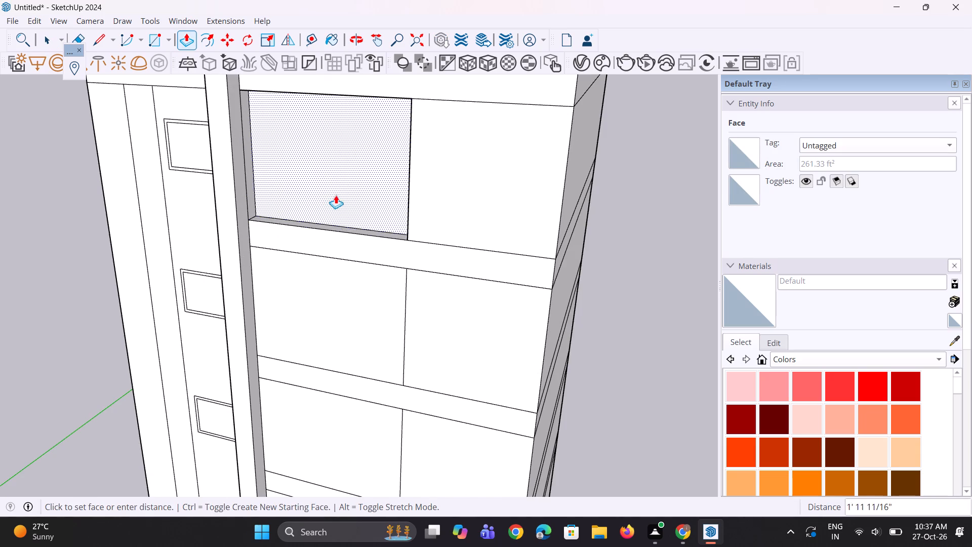
left_click(348, 183)
double_click(337, 290)
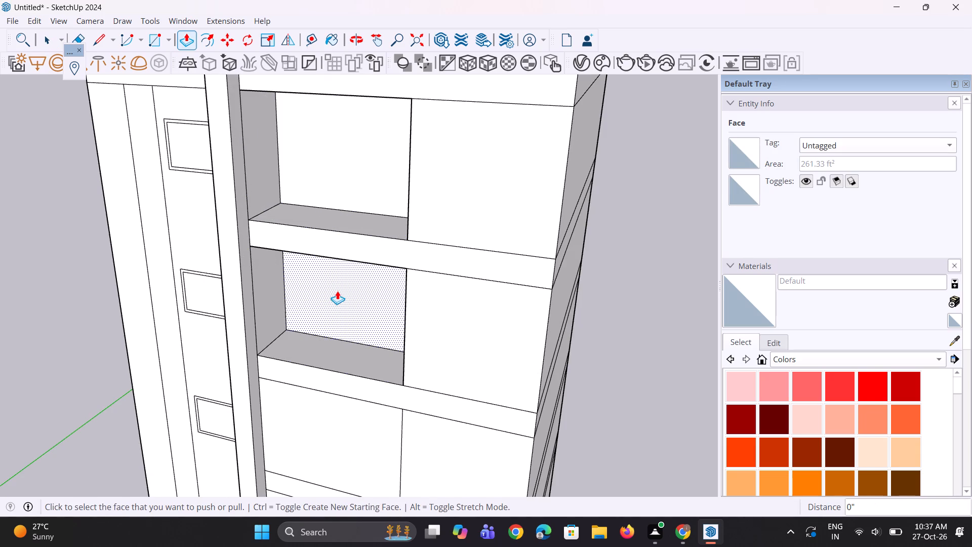
scroll(375, 191, "down", 8)
middle_click_drag(345, 325, 328, 297)
scroll(356, 324, "up", 3)
double_click(354, 320)
double_click(360, 381)
Examine the four recessed bays and the whole front facade from several angles.
middle_click_drag(360, 384, 370, 380)
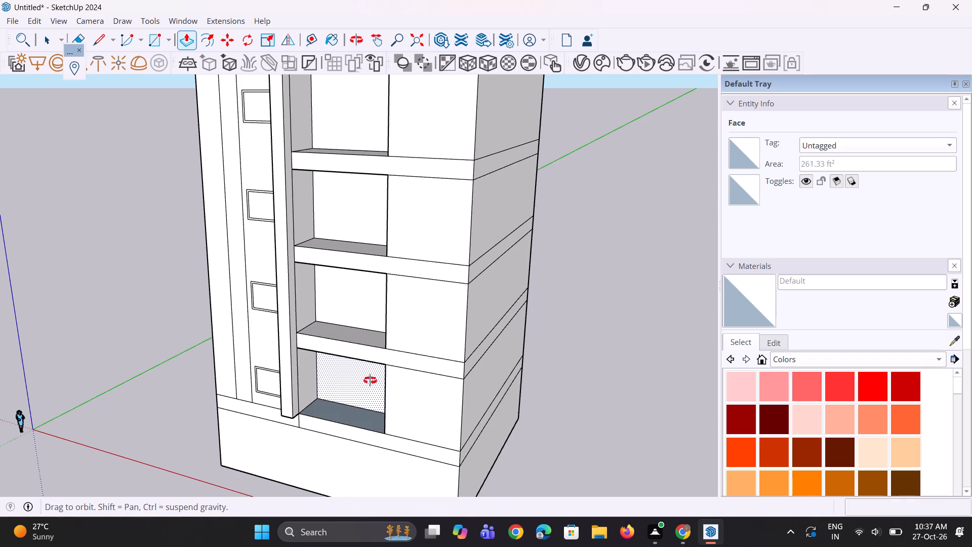
middle_click_drag(370, 380, 442, 366)
scroll(426, 385, "down", 5)
scroll(392, 409, "up", 1)
middle_click_drag(389, 409, 392, 294)
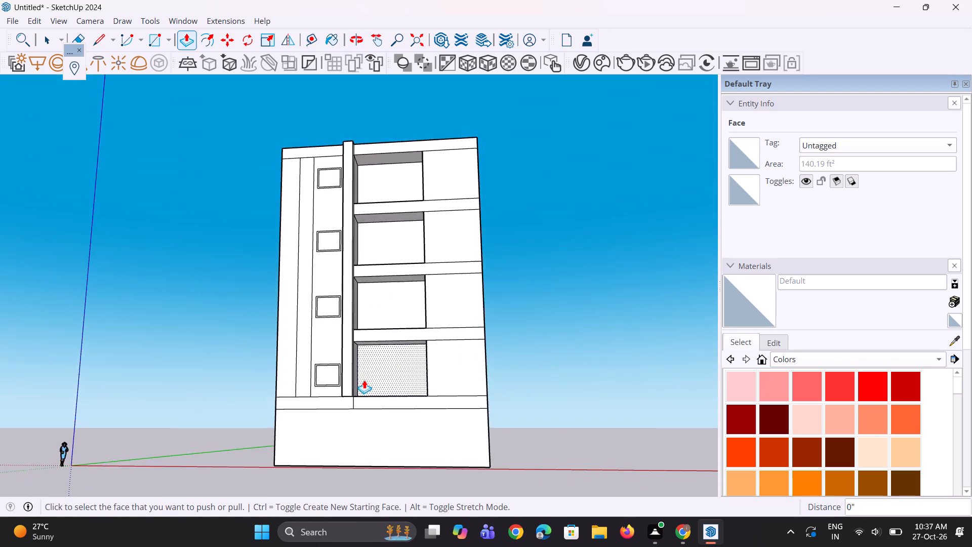
scroll(364, 380, "up", 12)
scroll(268, 472, "down", 6)
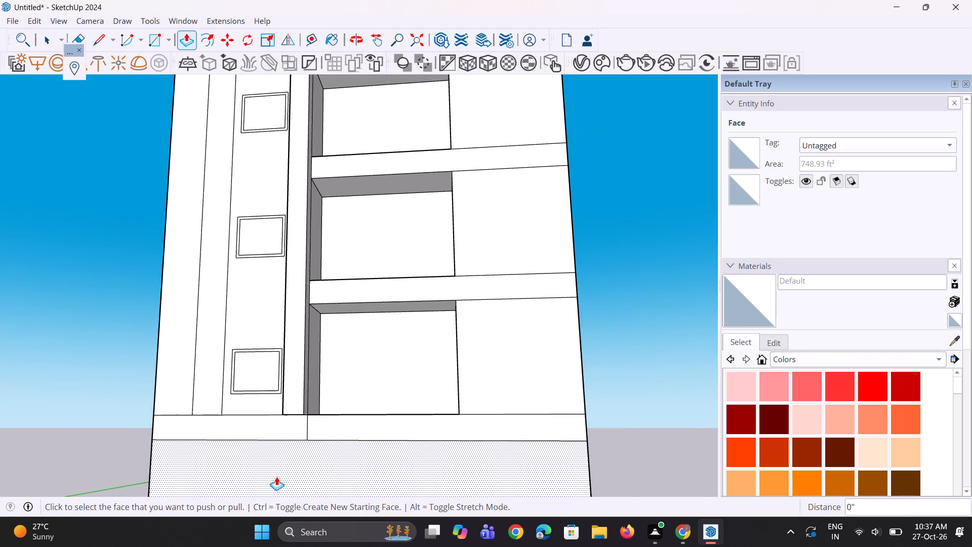
middle_click_drag(276, 477, 291, 508)
scroll(298, 499, "up", 1)
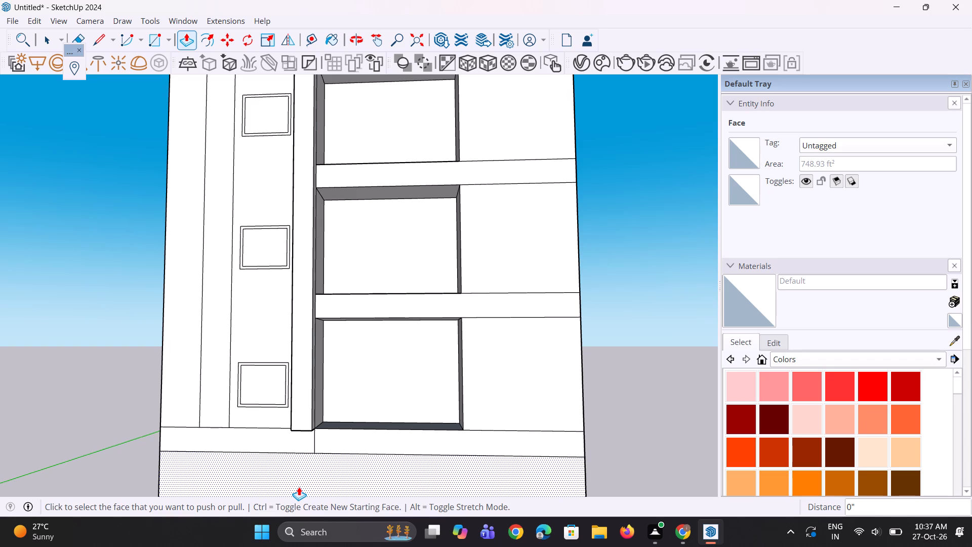
scroll(255, 510, "down", 5)
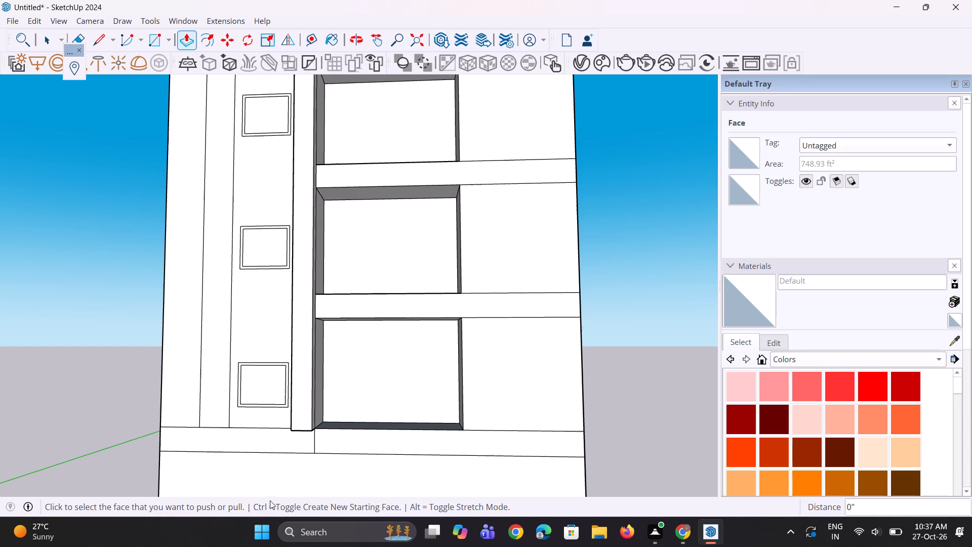
scroll(337, 407, "down", 4)
middle_click_drag(331, 441, 339, 511)
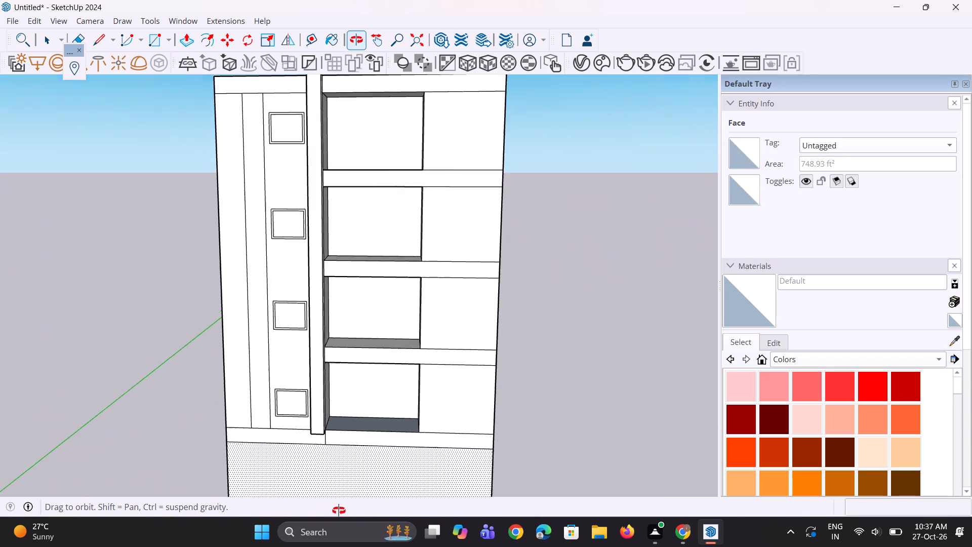
middle_click_drag(339, 511, 342, 509)
scroll(384, 512, "down", 5)
middle_click_drag(413, 473, 415, 455)
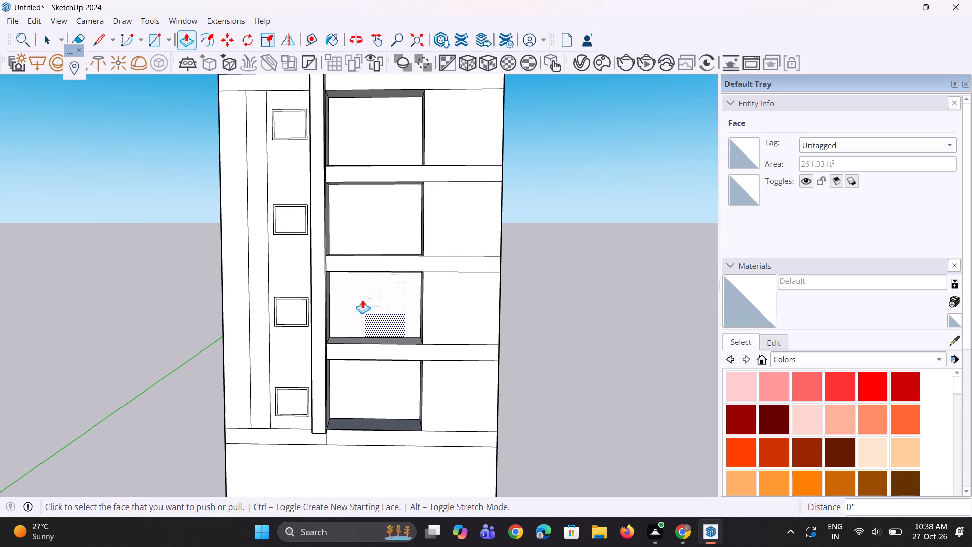
scroll(351, 338, "down", 4)
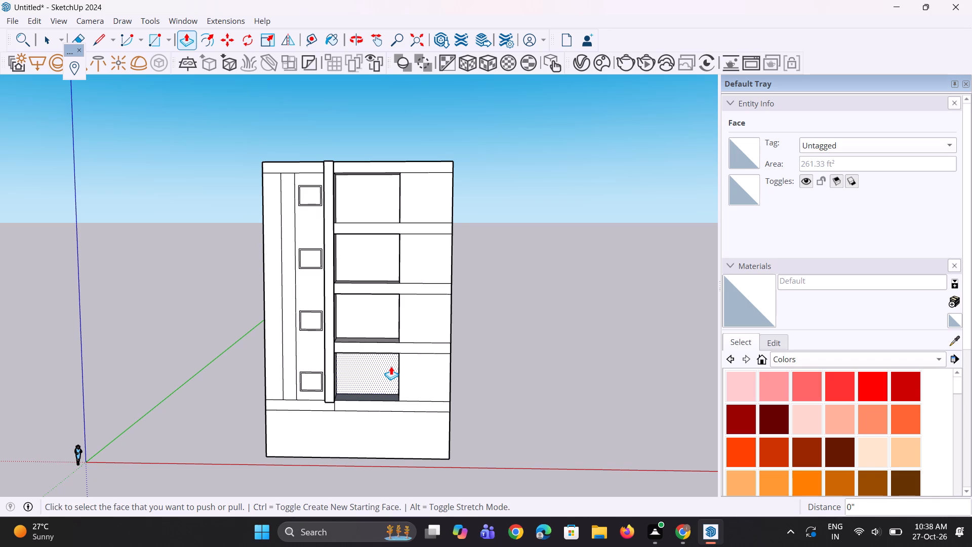
scroll(439, 249, "down", 4)
middle_click_drag(422, 285, 384, 286)
scroll(390, 312, "up", 2)
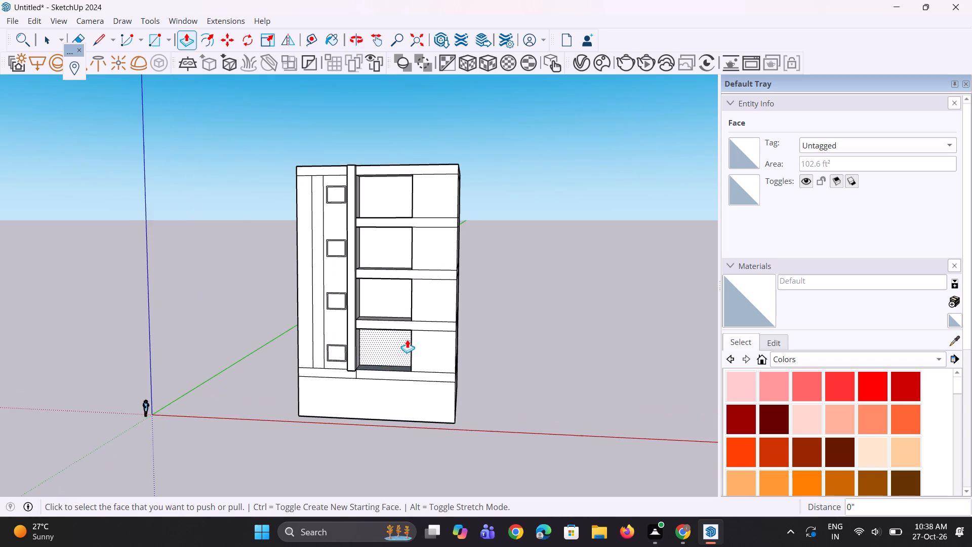
middle_click_drag(408, 340, 423, 347)
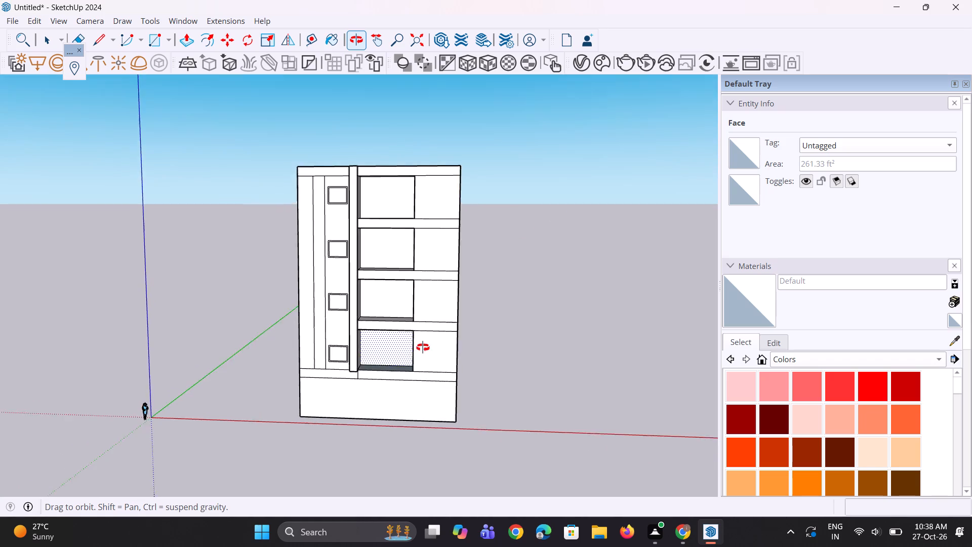
middle_click_drag(423, 347, 499, 312)
Push/Pull the narrow full-height vertical band on the outer side of the windows about 2' 2" inward.
scroll(452, 303, "up", 2)
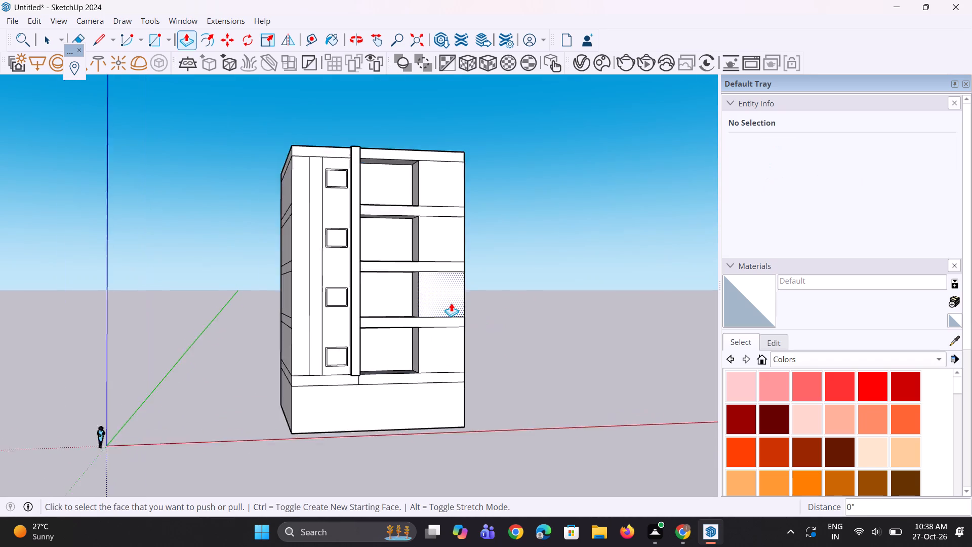
scroll(451, 303, "up", 2)
middle_click_drag(430, 294, 502, 352)
scroll(300, 349, "up", 5)
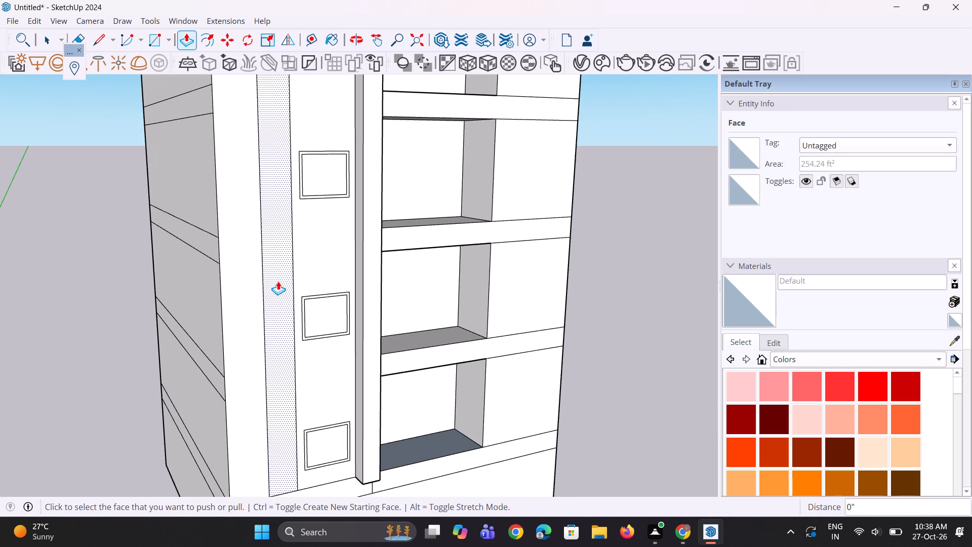
left_click(280, 283)
key("ctrl+z")
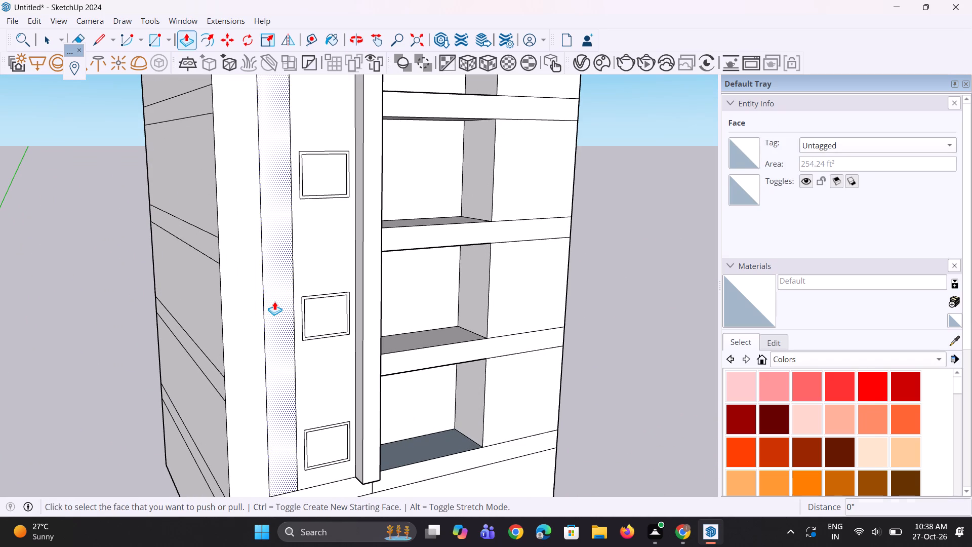
left_click(274, 301)
left_click(272, 292)
Review the recessed vertical band and the building's overall massing from above and from the front.
middle_click_drag(277, 328, 237, 334)
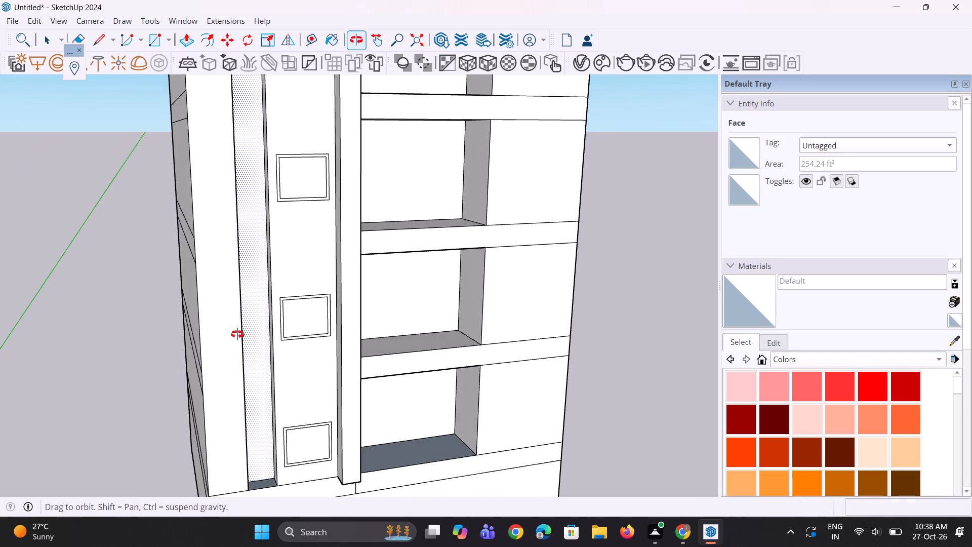
scroll(256, 352, "down", 9)
middle_click_drag(251, 360, 194, 388)
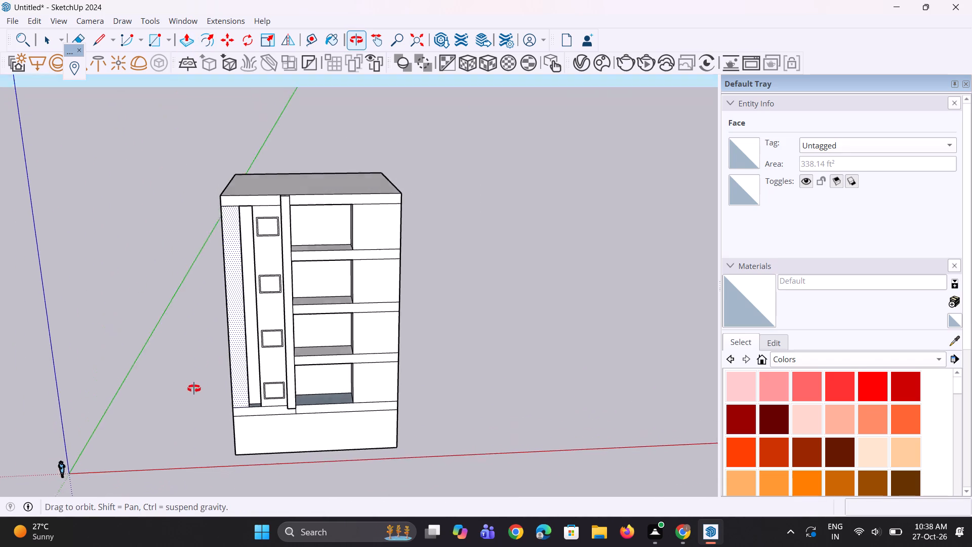
middle_click_drag(194, 388, 195, 400)
scroll(239, 406, "down", 4)
middle_click_drag(246, 412, 297, 407)
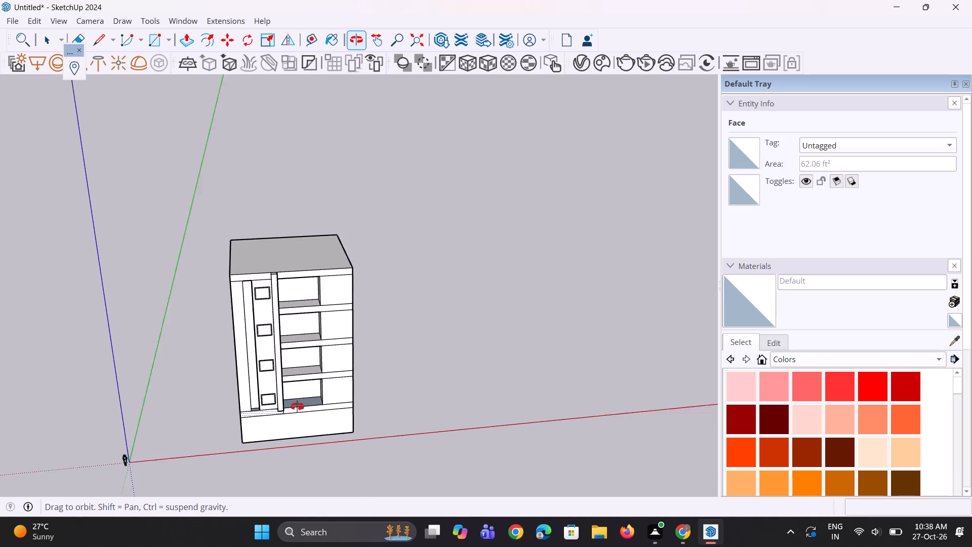
middle_click_drag(297, 407, 309, 390)
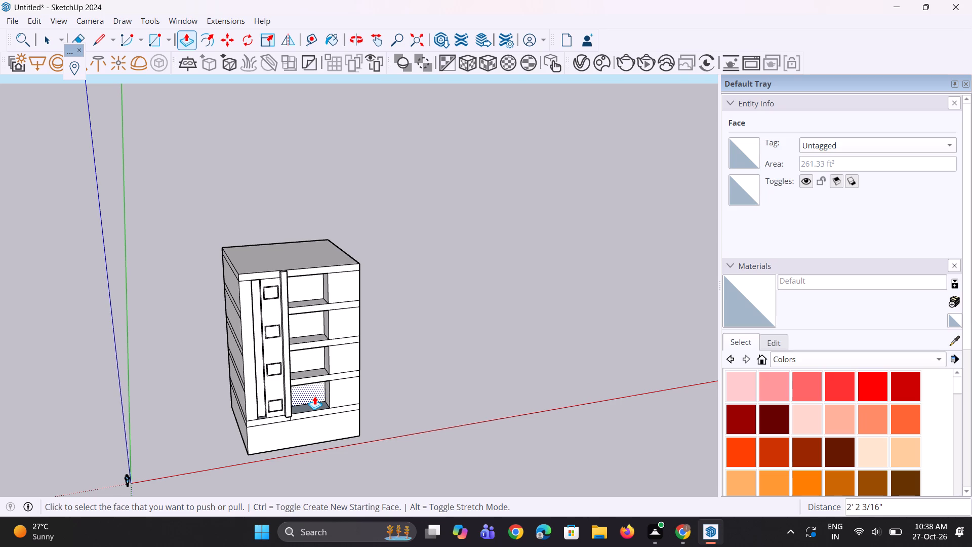
scroll(309, 398, "down", 3)
middle_click_drag(418, 415, 329, 392)
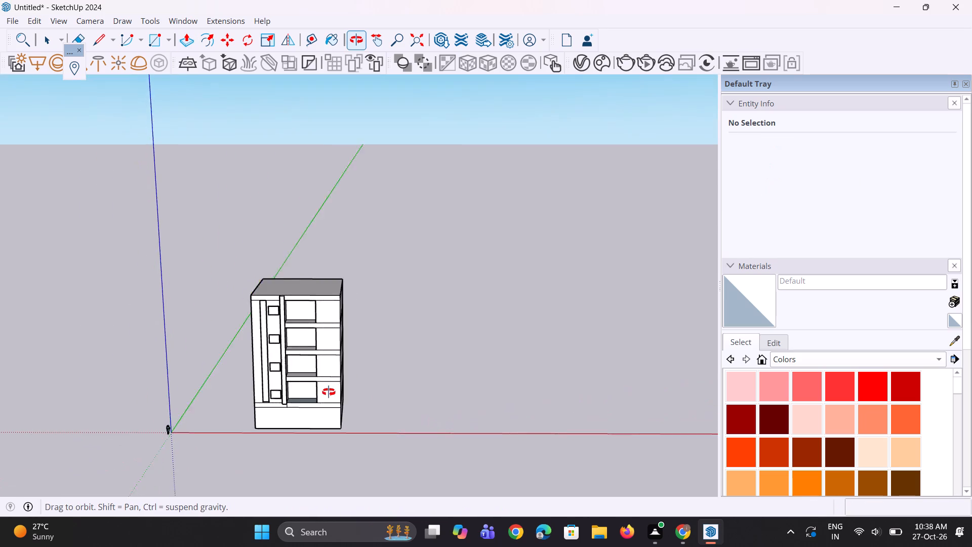
middle_click_drag(329, 392, 312, 331)
Draw a window rectangle about 9' 5" by 5' 8" on the flat top-storey panel beyond the recessed bay.
scroll(318, 310, "up", 1)
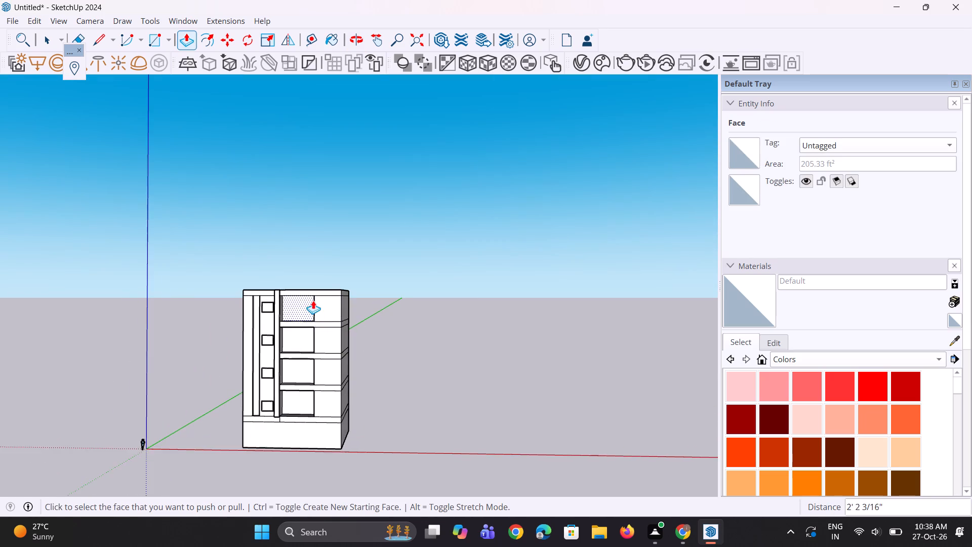
scroll(313, 296, "up", 12)
middle_click_drag(336, 314, 360, 329)
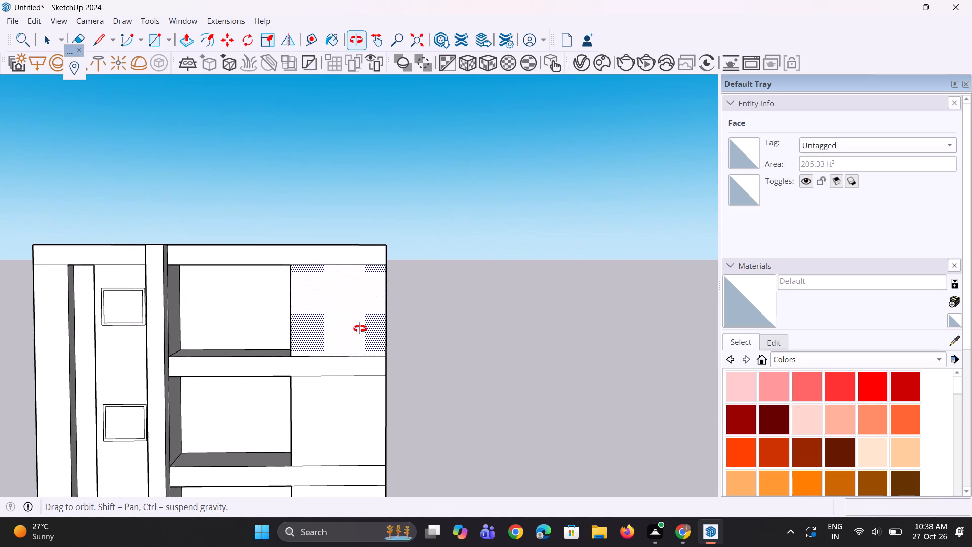
middle_click_drag(360, 329, 361, 329)
scroll(346, 329, "up", 2)
key("r")
scroll(344, 316, "up", 4)
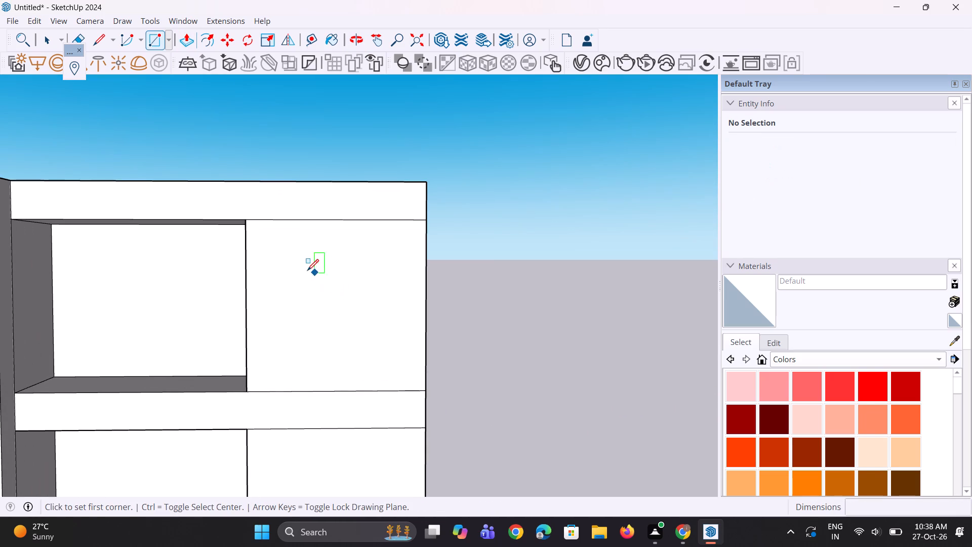
left_click(291, 257)
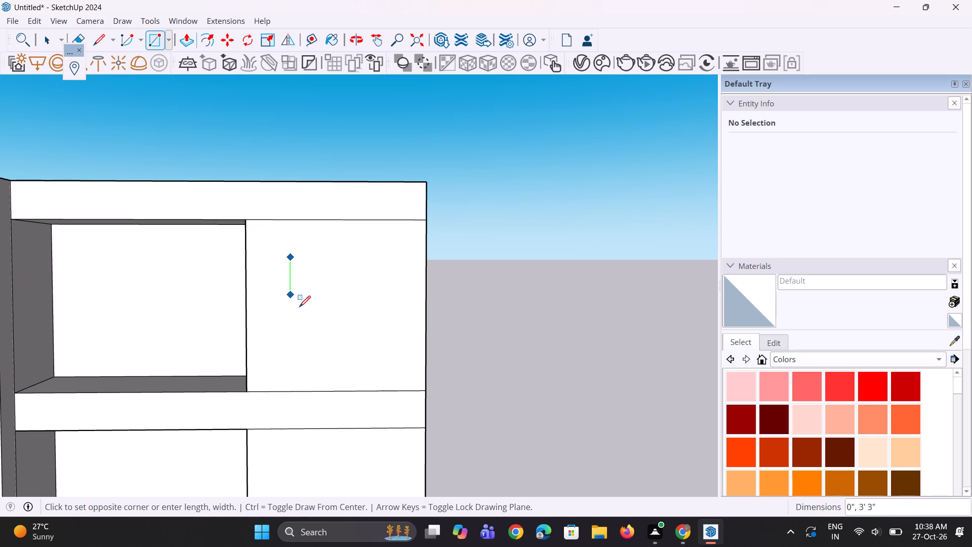
left_click(407, 327)
key("space")
key("space")
Move the new rectangle about 2' toward the recess, then about 1' back outward to center it on its panel.
left_click(363, 311)
scroll(357, 314, "up", 2)
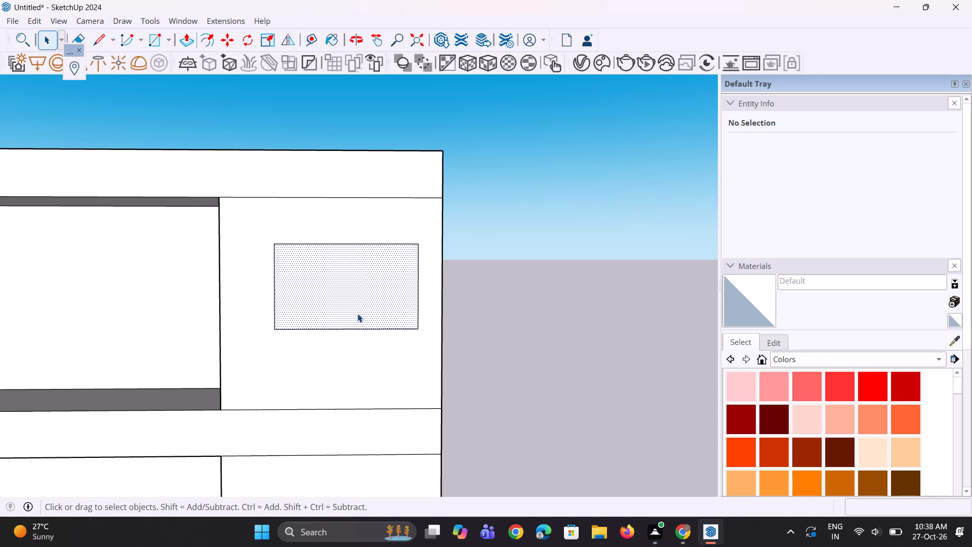
key("m")
left_click(353, 317)
left_click(329, 318)
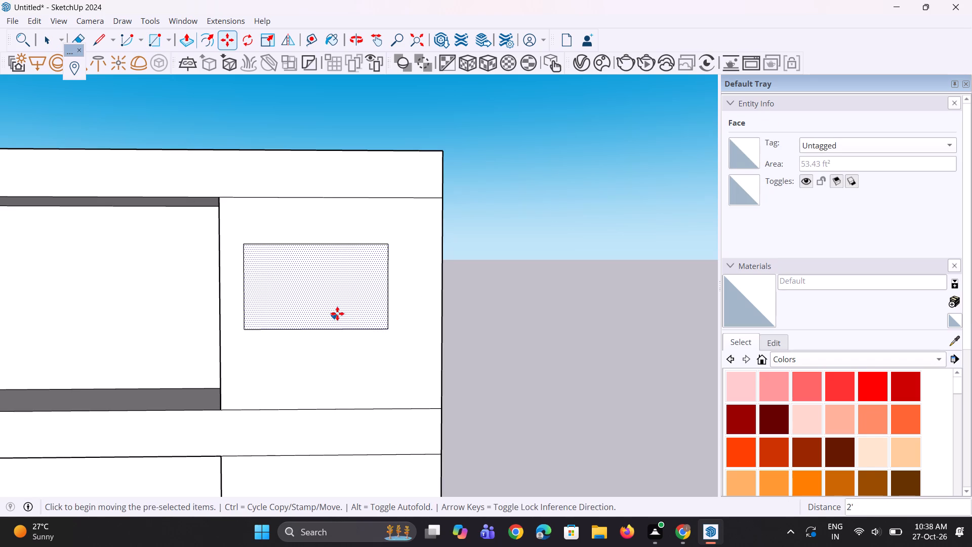
scroll(389, 277, "down", 8)
scroll(364, 286, "up", 2)
left_click(364, 285)
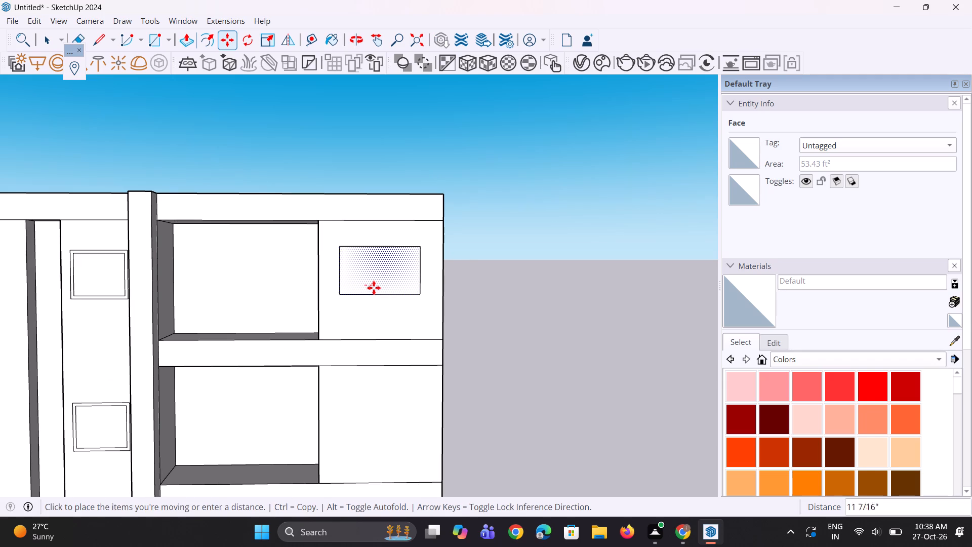
left_click(374, 288)
Copy the window rectangle about 17' 5" straight down onto the flat panel of the storey below.
key("m")
left_click(377, 287, "ctrl")
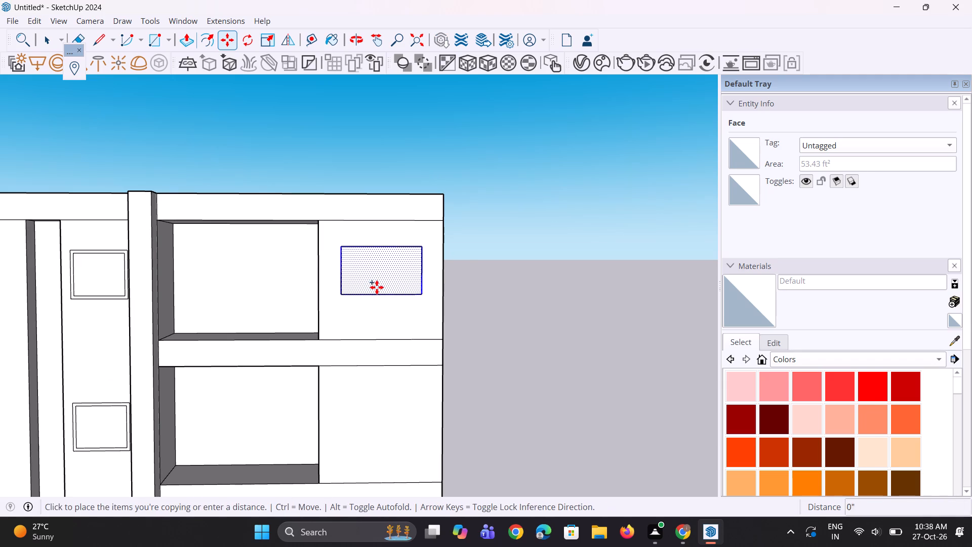
left_click(379, 434)
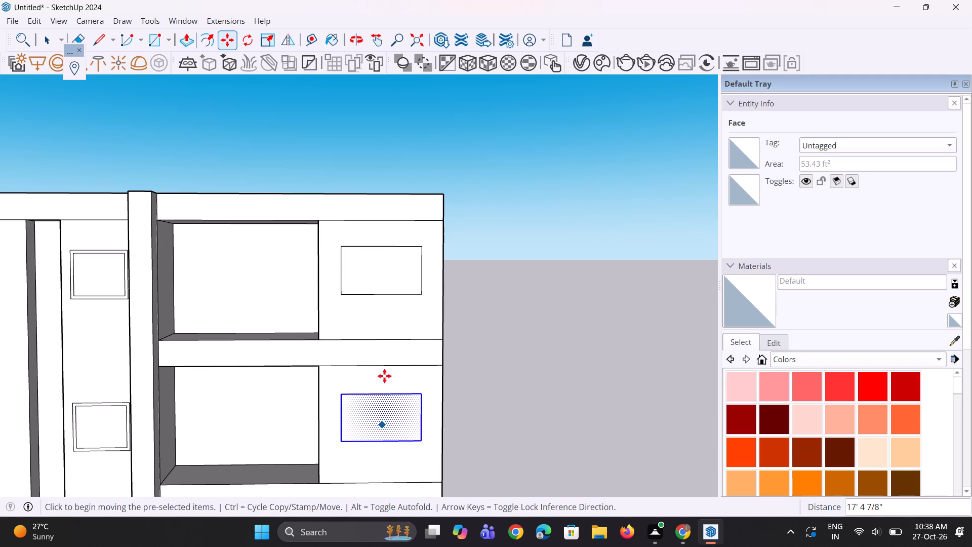
Copy the selected window rectangle about 17' 8" straight down onto the outer flat panel of the third storey.
scroll(379, 282, "down", 10)
scroll(396, 229, "down", 4)
scroll(403, 374, "up", 4)
scroll(392, 421, "up", 3)
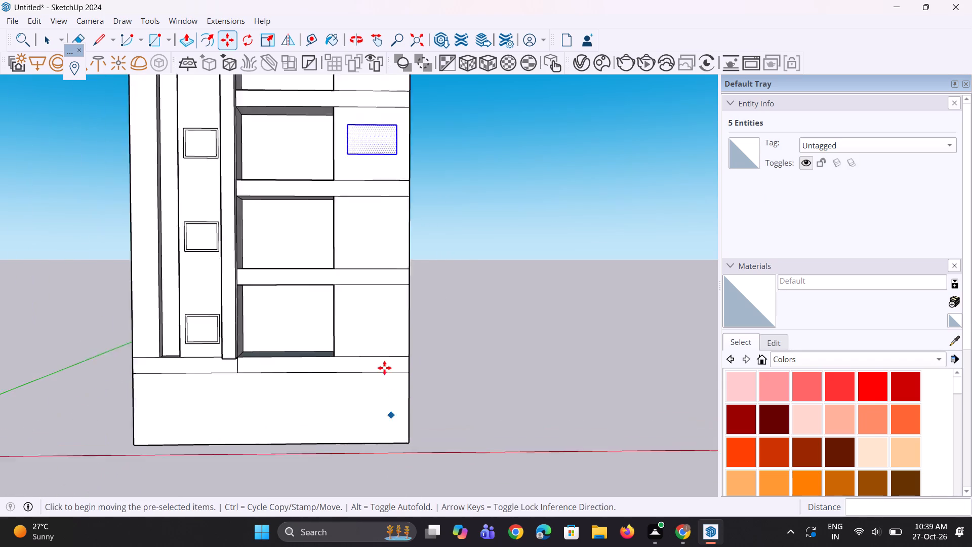
scroll(384, 368, "up", 3)
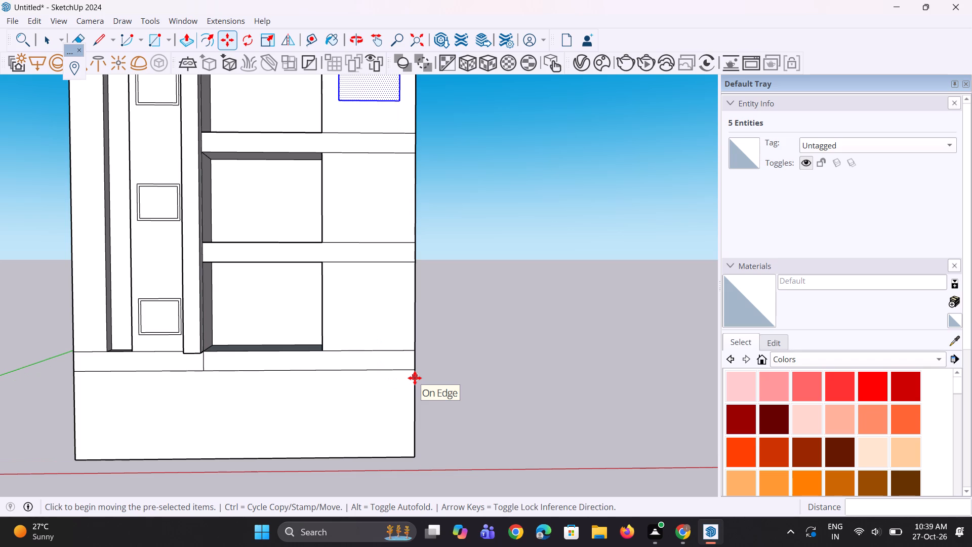
scroll(328, 339, "down", 6)
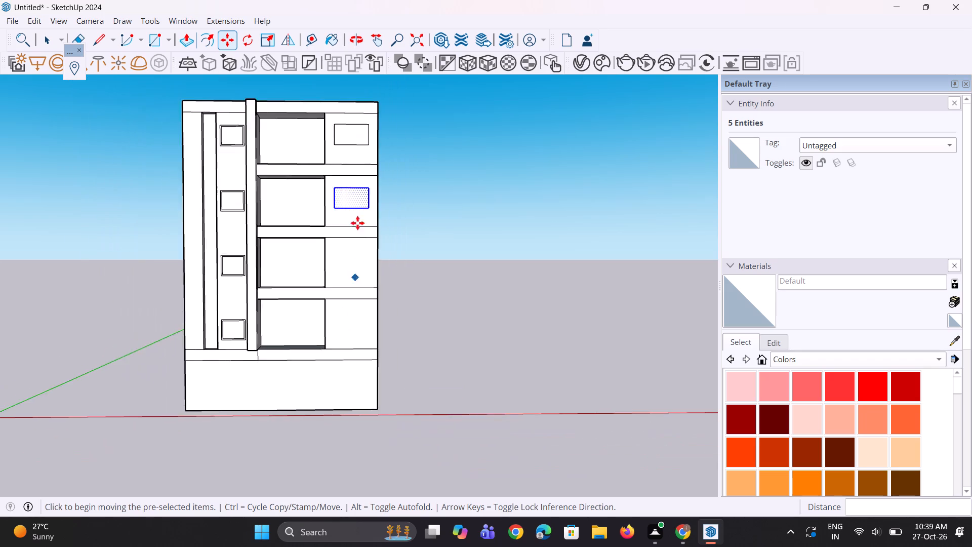
scroll(353, 171, "up", 7)
left_click(360, 217)
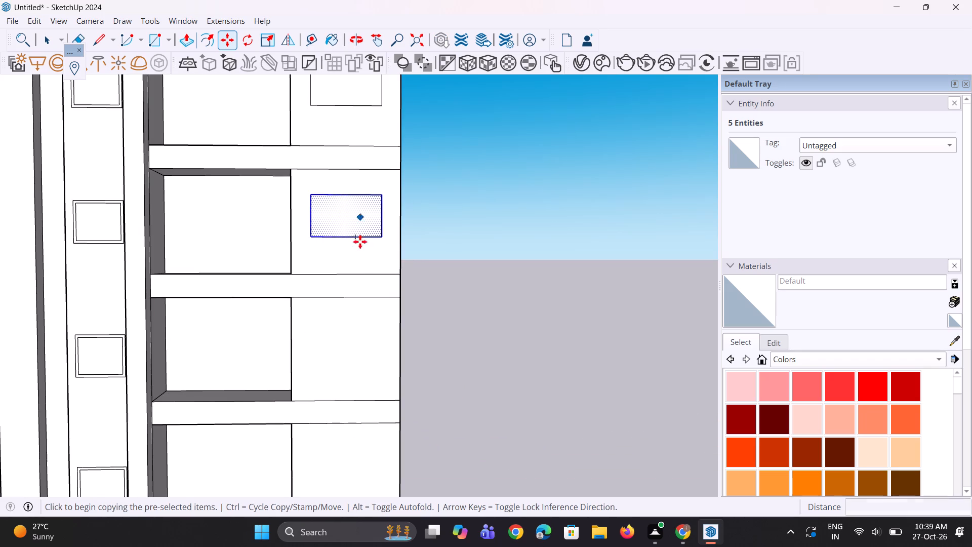
left_click(362, 349)
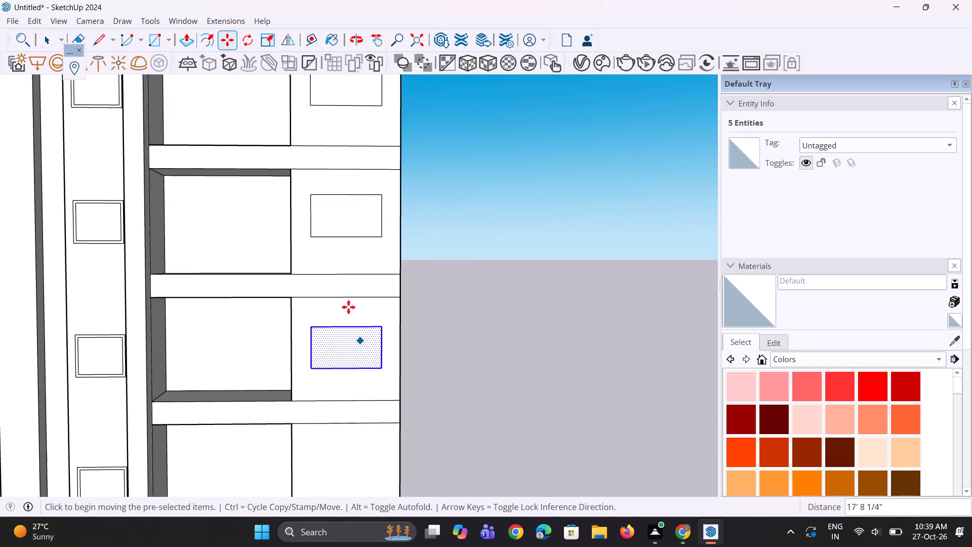
Copy the window rectangle about 16' 7" straight down onto the lowest outer panel, just above the ground storey, and clear the selection.
scroll(360, 220, "down", 8)
scroll(374, 333, "up", 4)
scroll(361, 286, "up", 2, "ctrl")
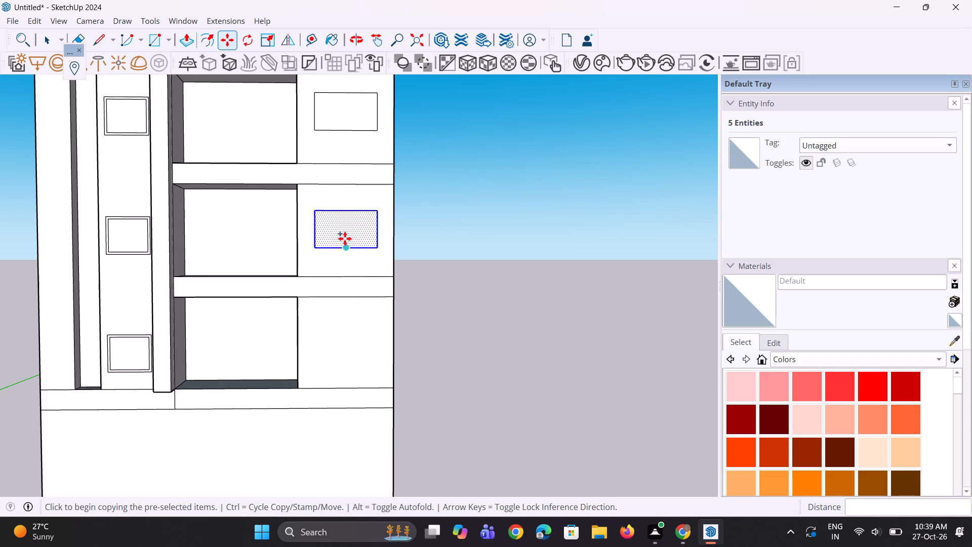
left_click(345, 239)
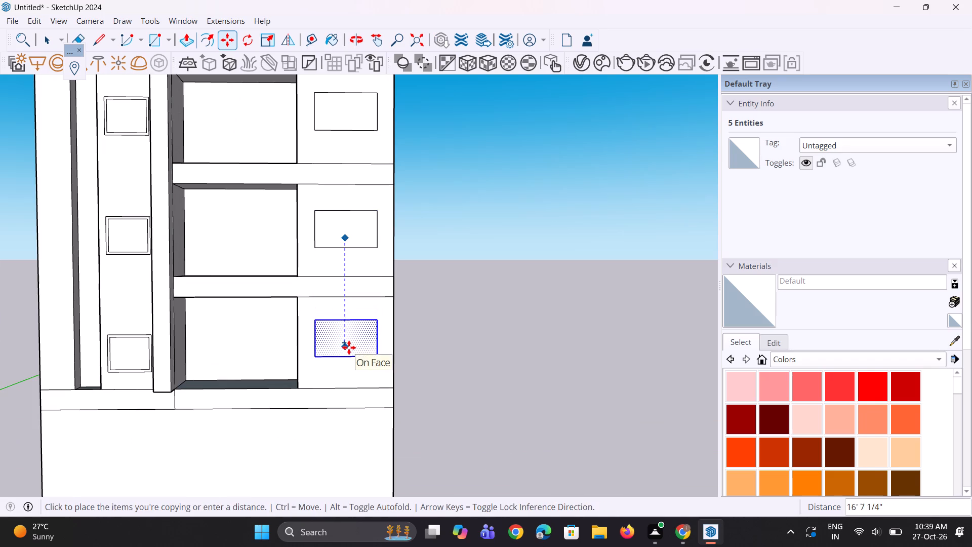
left_click(349, 347)
key("space")
key("space")
left_click(432, 367)
scroll(403, 430, "down", 5)
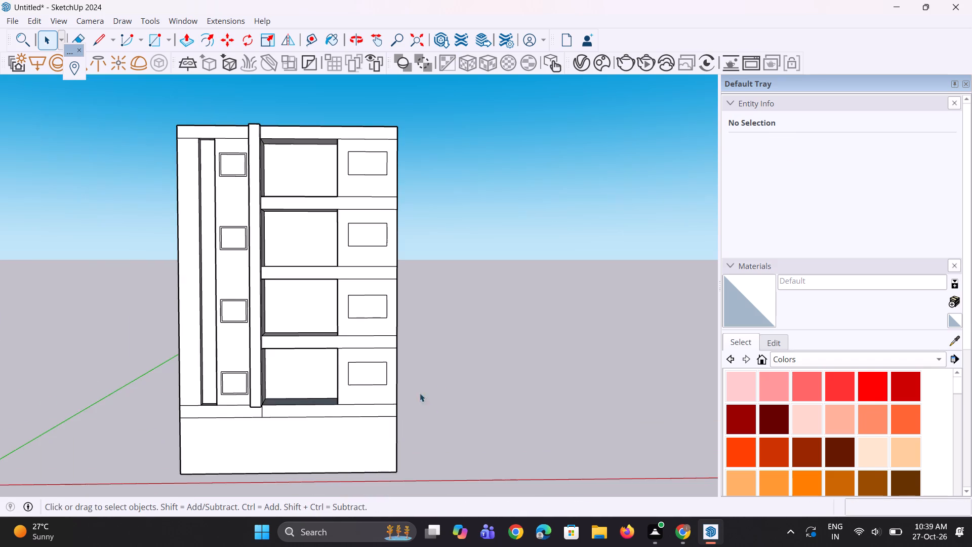
Repeat the previous inward offset on the lowest outer-panel window to form its frame.
middle_click_drag(417, 375, 429, 409)
scroll(407, 388, "up", 3)
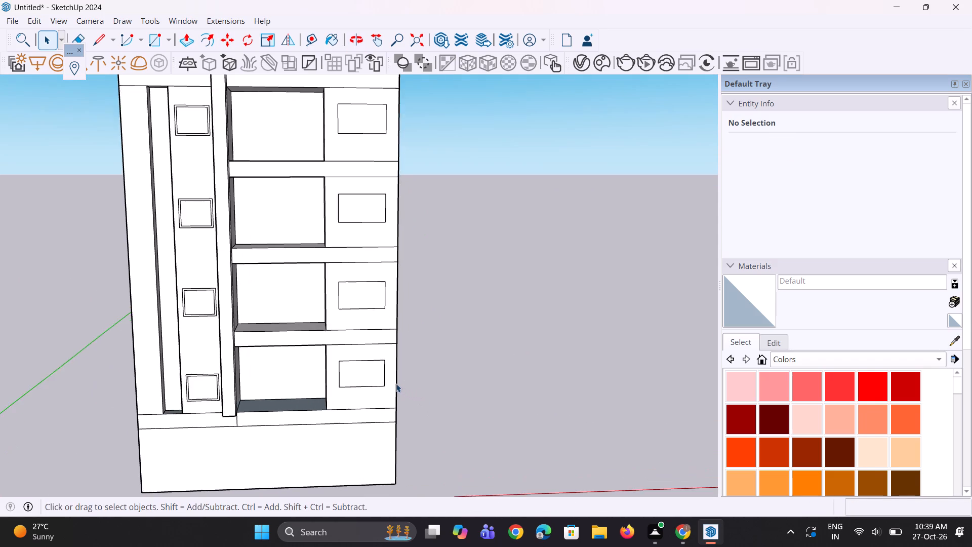
scroll(387, 379, "up", 5)
left_click(343, 369)
scroll(313, 368, "up", 2)
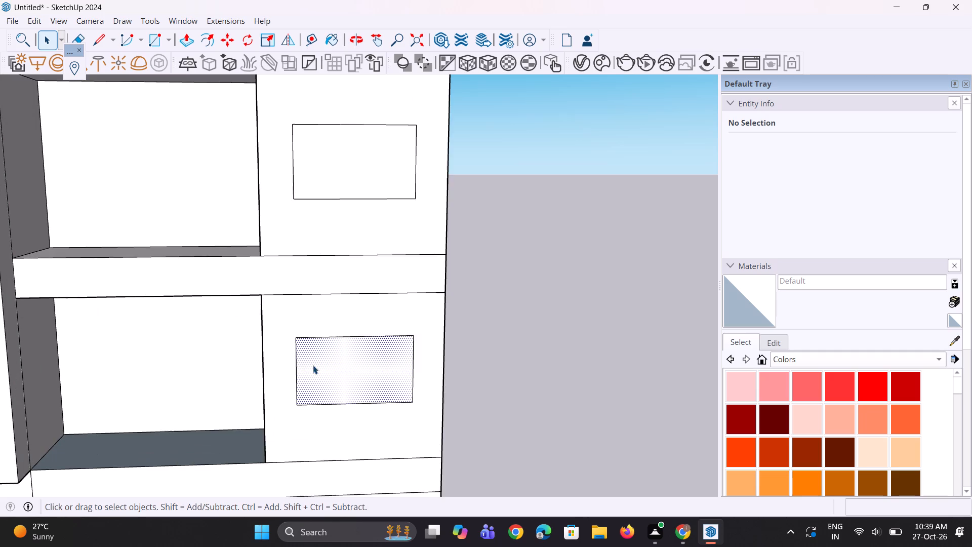
scroll(313, 365, "up", 2)
key("f")
double_click(302, 361)
scroll(306, 416, "down", 4)
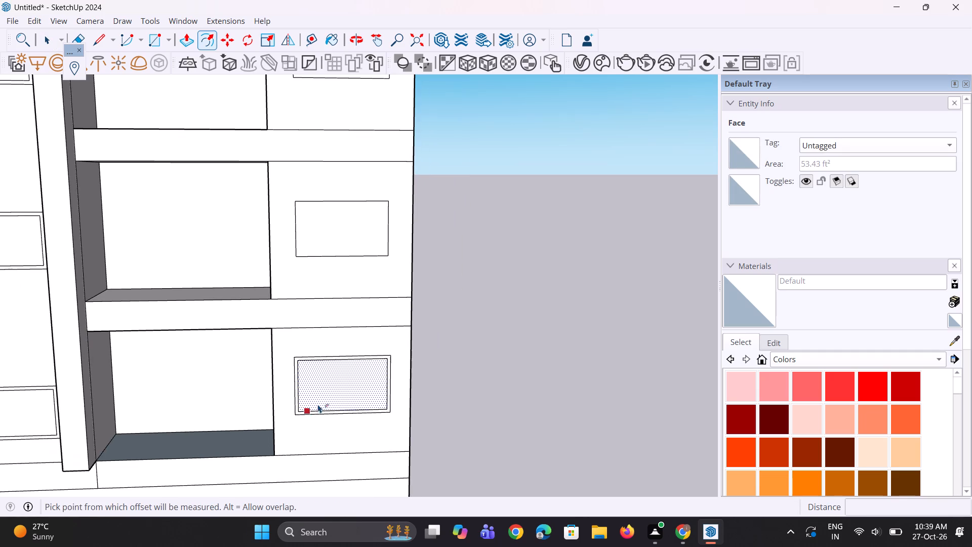
key("space")
key("space")
Repeat the same inward offset on the third-storey outer-panel window to form its frame.
scroll(313, 396, "down", 4)
scroll(317, 386, "up", 1)
left_click(316, 275)
scroll(293, 273, "up", 3)
key("f")
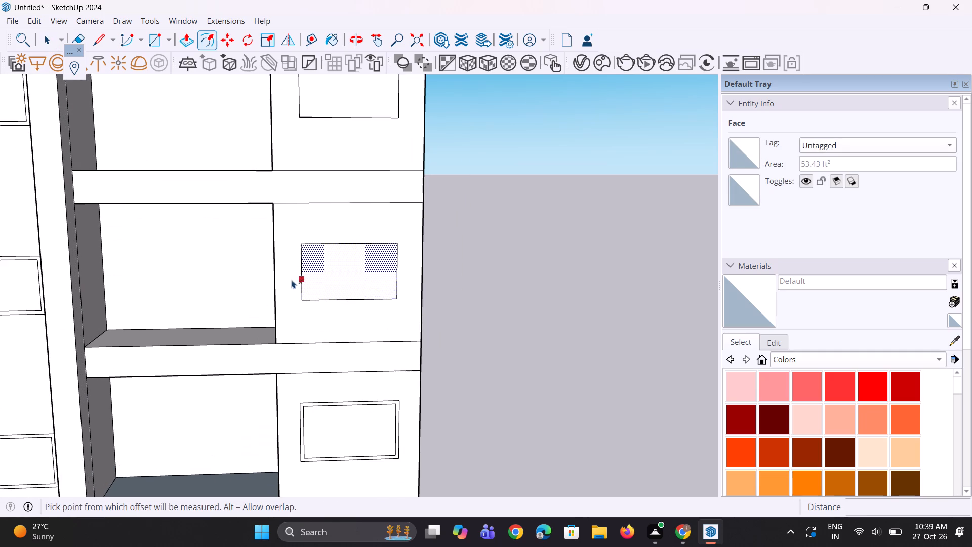
double_click(299, 275)
scroll(315, 351, "down", 5)
key("space")
key("space")
Repeat the same inward offset on the outer-panel window one storey below the top to form its frame.
left_click(320, 191)
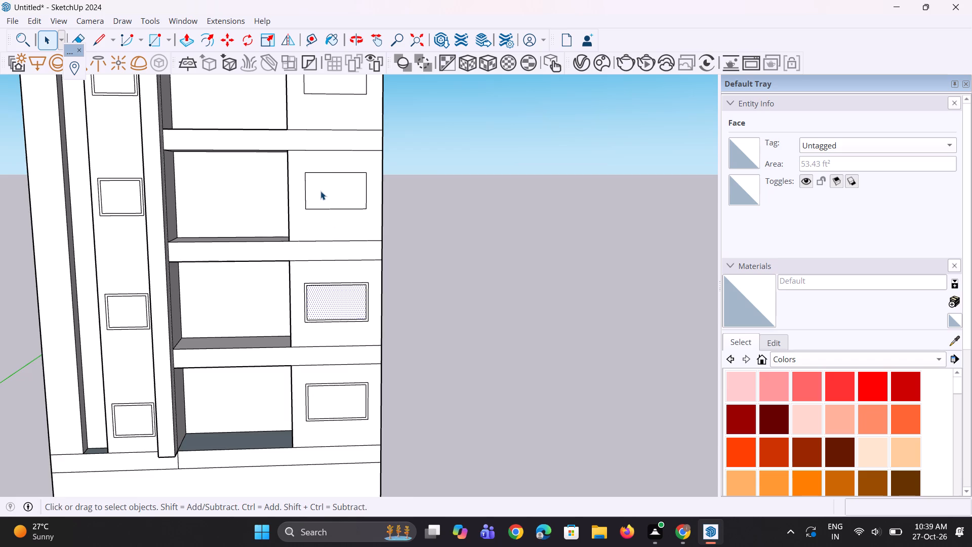
scroll(285, 200, "up", 6)
key("f")
double_click(316, 183)
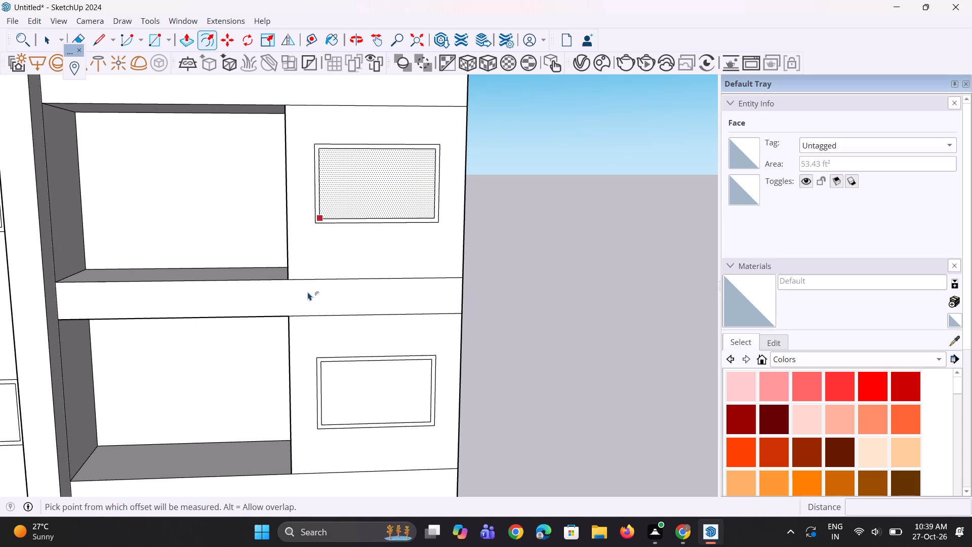
scroll(304, 310, "down", 12)
key("space")
key("space")
Repeat the same inward offset on the top-storey outer-panel window to form its frame, and clear the selection.
scroll(346, 188, "up", 7)
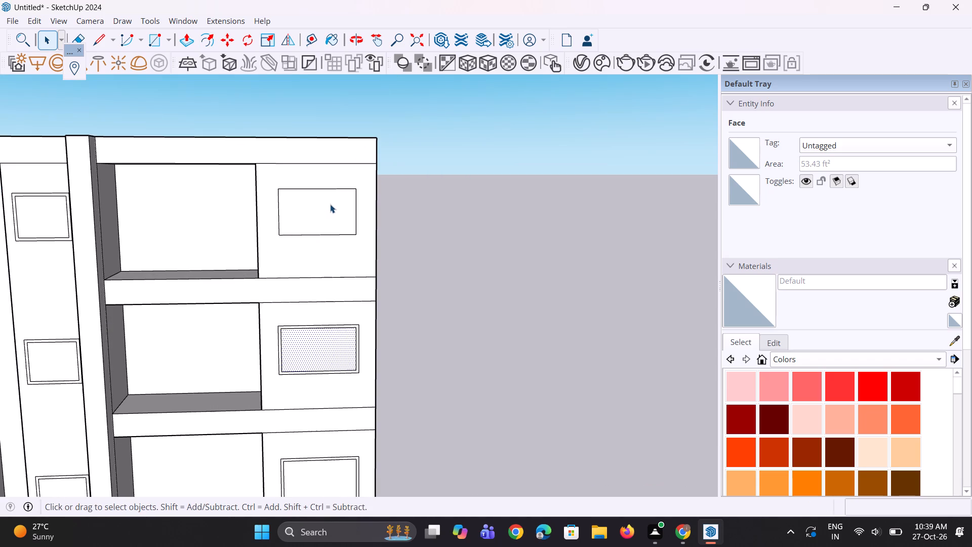
left_click(330, 214)
scroll(317, 223, "up", 5)
key("f")
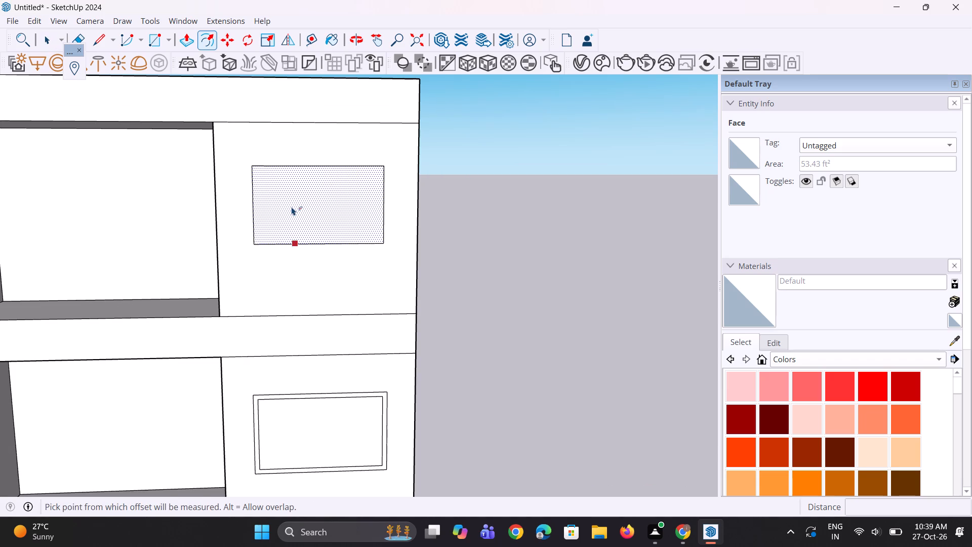
double_click(279, 206)
scroll(292, 268, "down", 4)
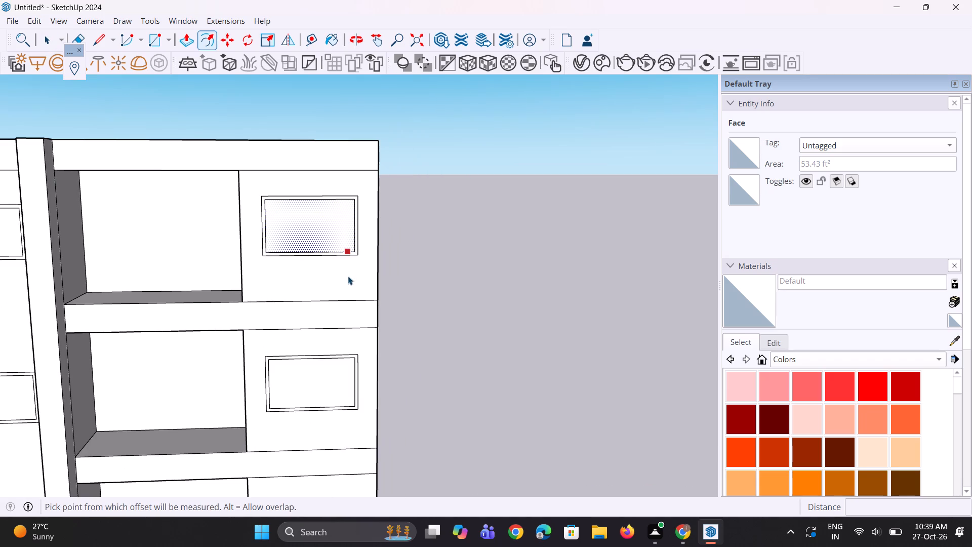
key("space")
key("space")
left_click(496, 319)
Review the framed outer windows, recessed bays and roof edge from the front and from a raised corner view.
scroll(390, 324, "up", 3)
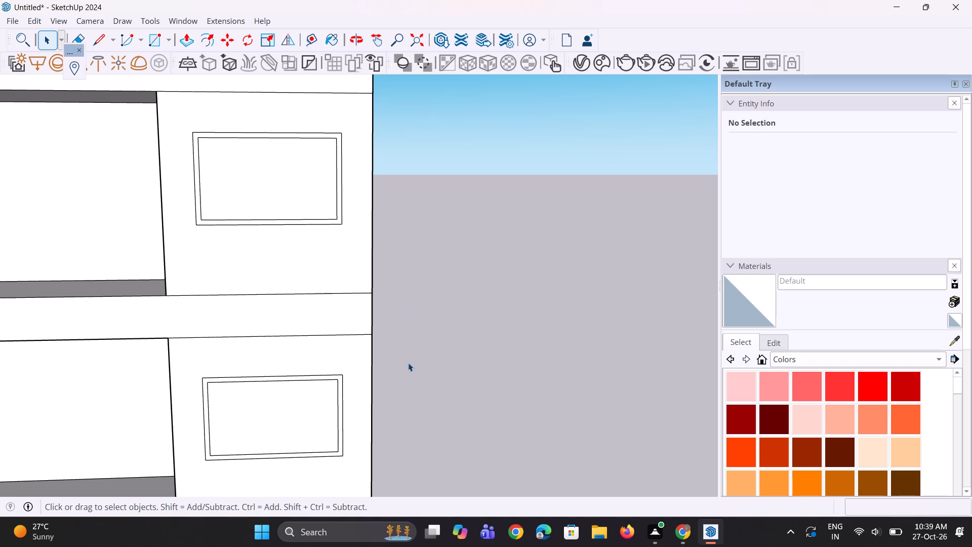
scroll(457, 430, "down", 3)
scroll(463, 365, "down", 6)
middle_click_drag(395, 344, 380, 331)
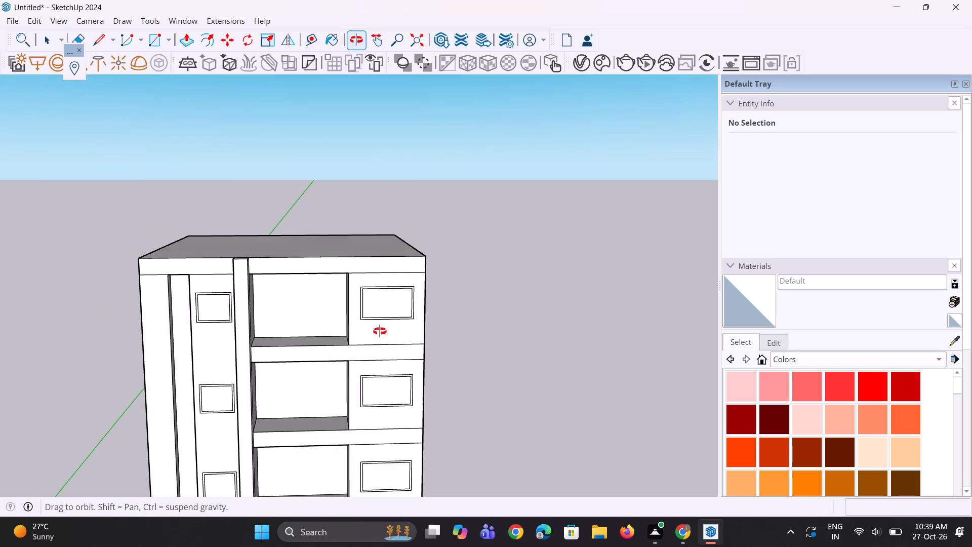
middle_click_drag(380, 331, 347, 312)
scroll(350, 321, "up", 5)
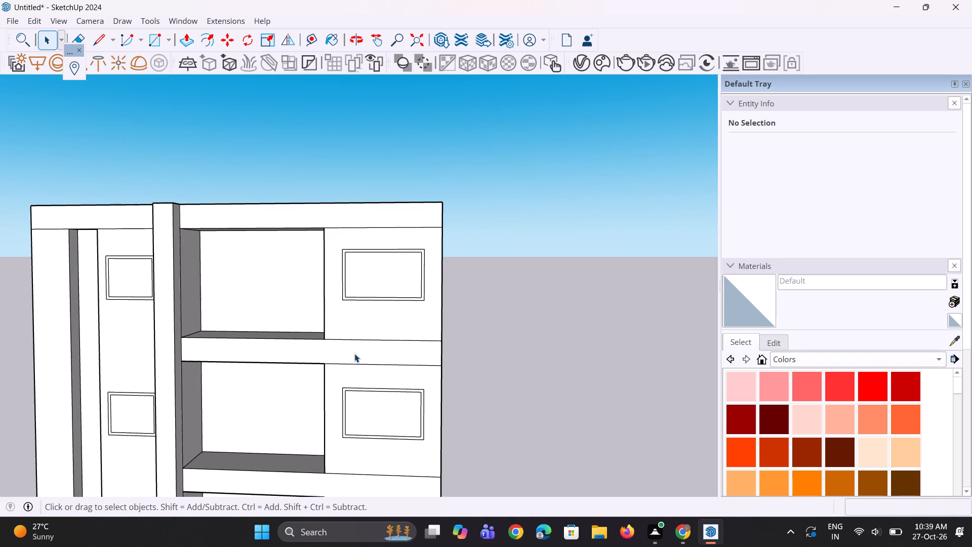
middle_click_drag(339, 354, 423, 381)
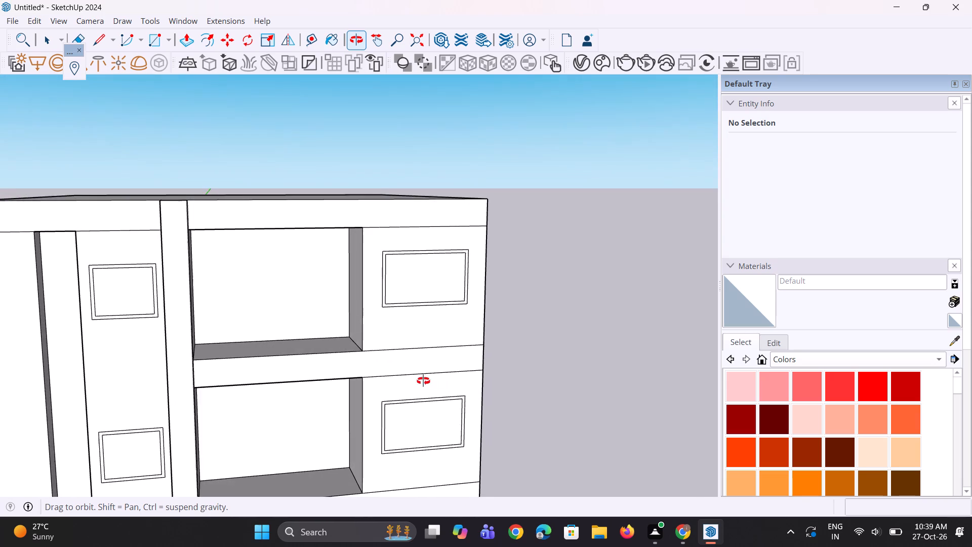
middle_click_drag(423, 381, 409, 384)
scroll(401, 225, "up", 5)
scroll(586, 273, "down", 6)
middle_click_drag(186, 181, 310, 191)
scroll(318, 240, "down", 2)
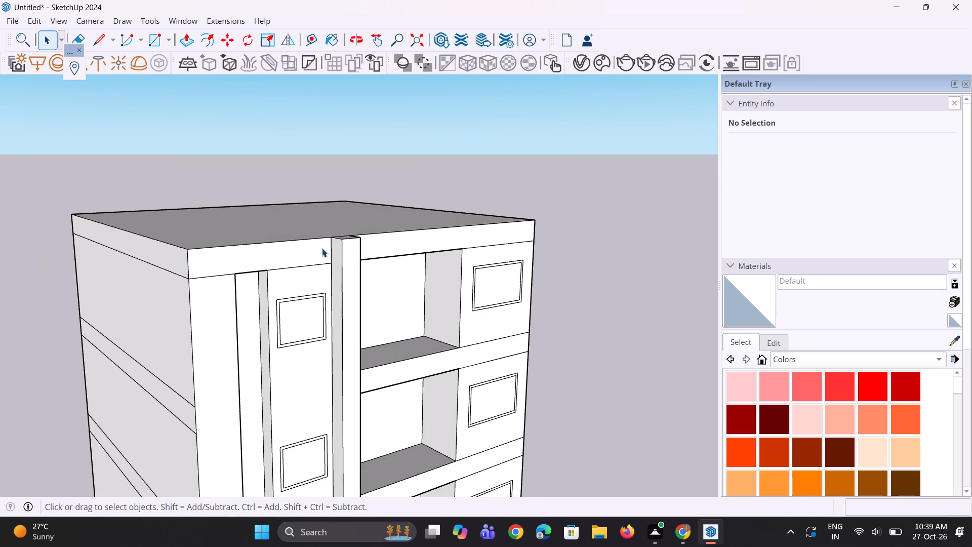
Push/Pull the roof band section above the recessed vertical strip and small windows outward about 2' 3".
middle_click_drag(234, 269, 290, 292)
scroll(310, 283, "up", 5)
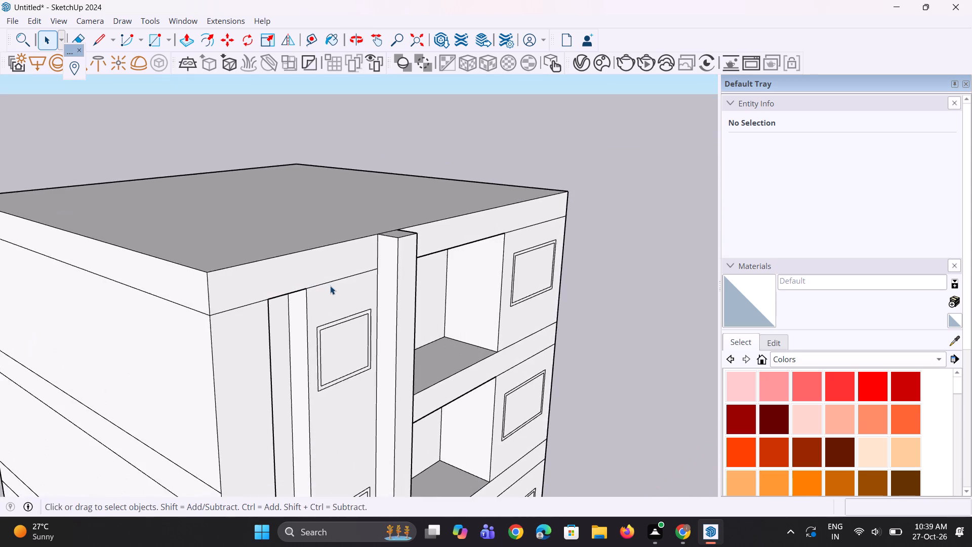
scroll(330, 286, "up", 4)
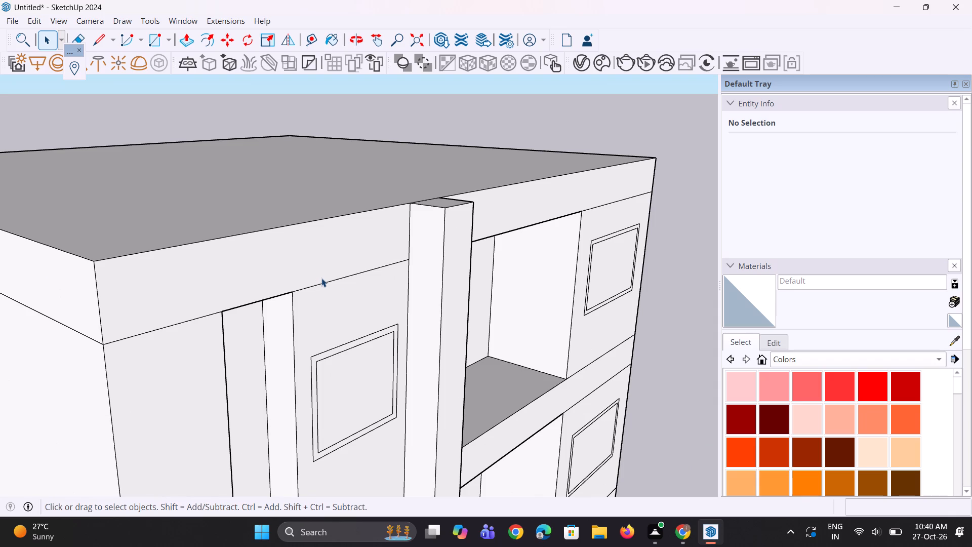
key("p")
left_click(317, 261)
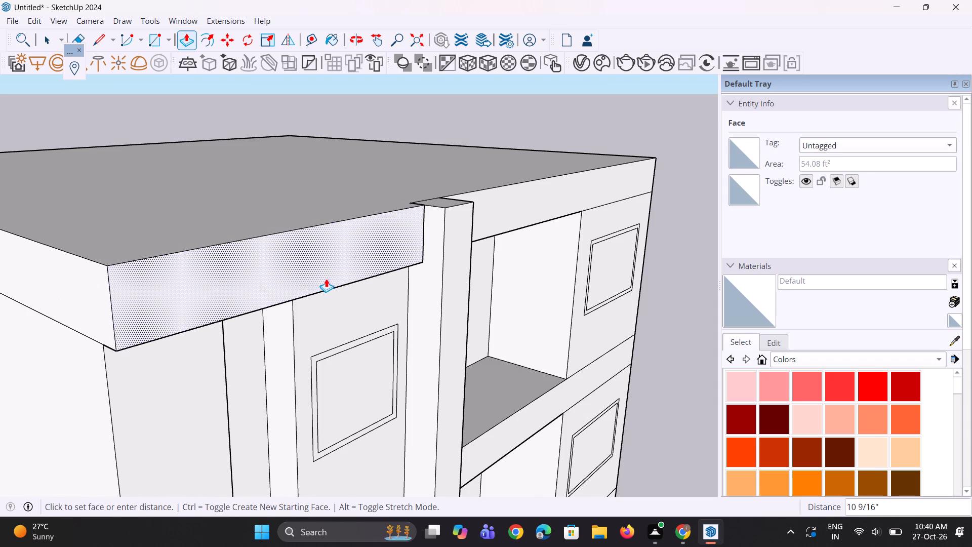
key("Escape")
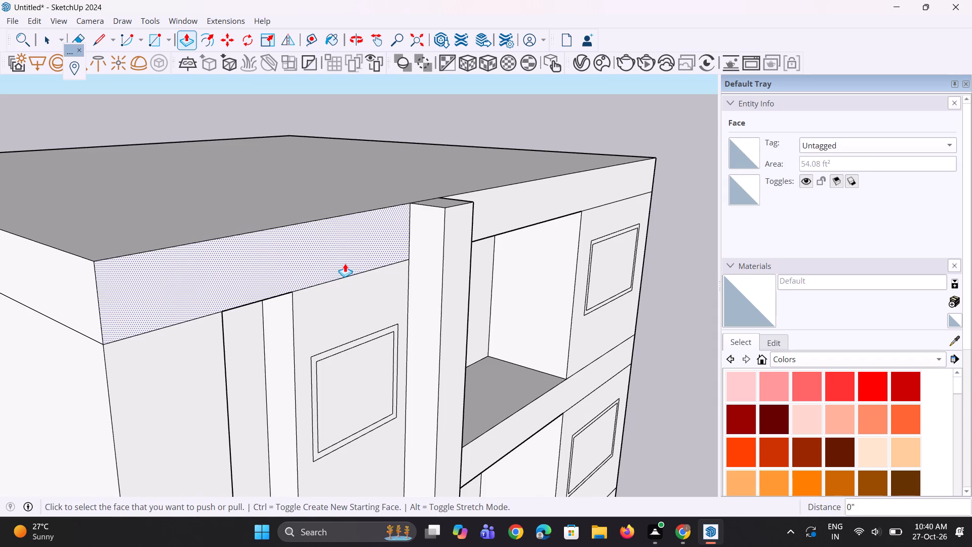
left_click(344, 264)
middle_click_drag(379, 259, 10, 211)
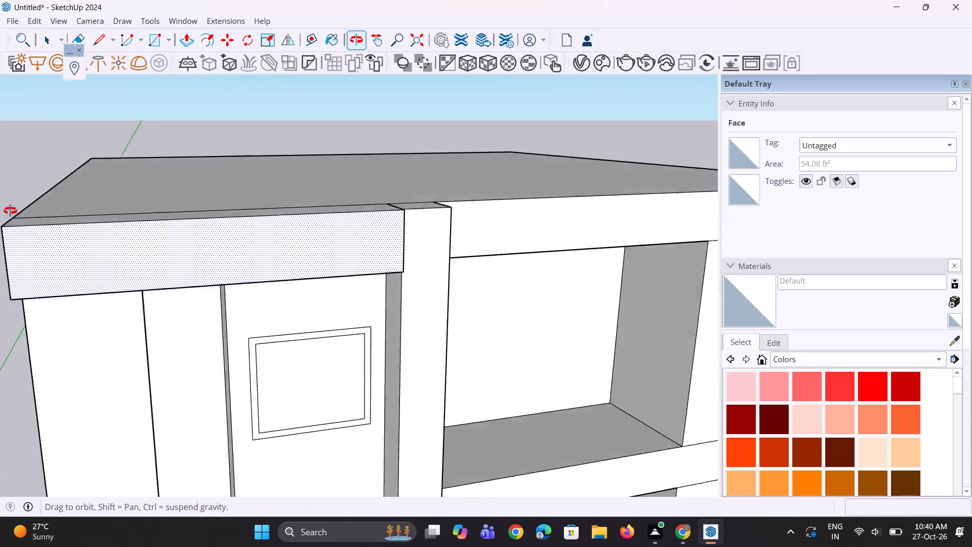
middle_click_drag(10, 211, 0, 194)
left_click(322, 272)
Pull the top face of the projecting roof band section up about 6' 5" to form a raised parapet block.
middle_click_drag(158, 227, 510, 311)
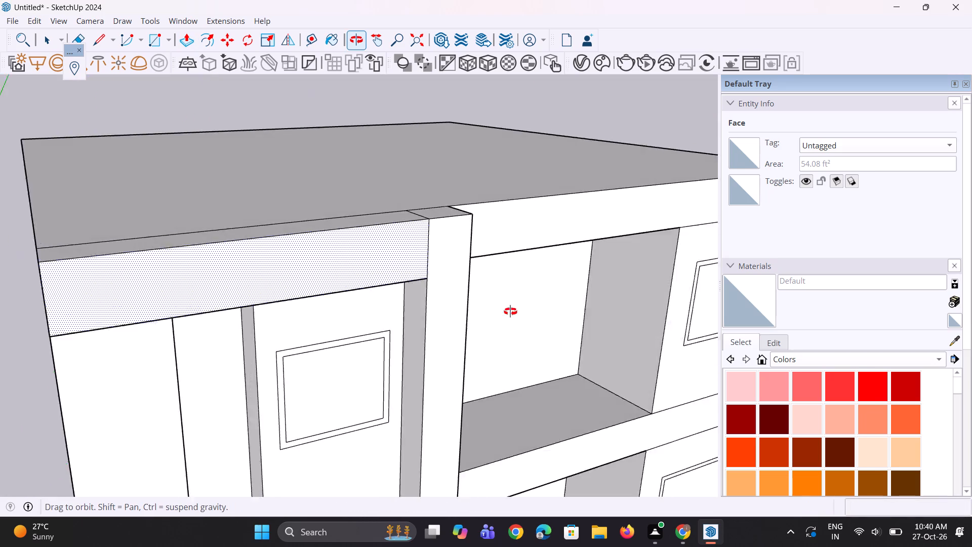
middle_click_drag(510, 311, 638, 339)
left_click(363, 336)
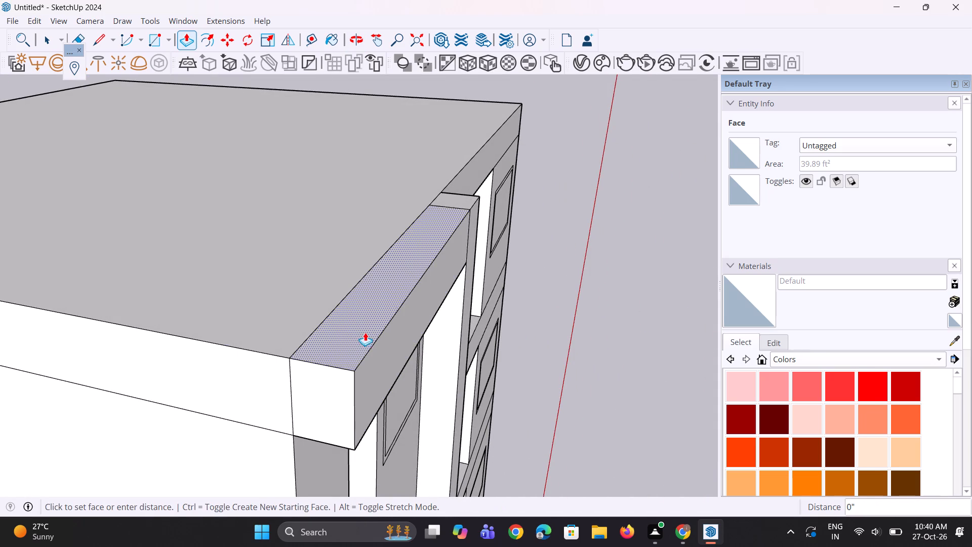
left_click(354, 151)
scroll(352, 336, "down", 5)
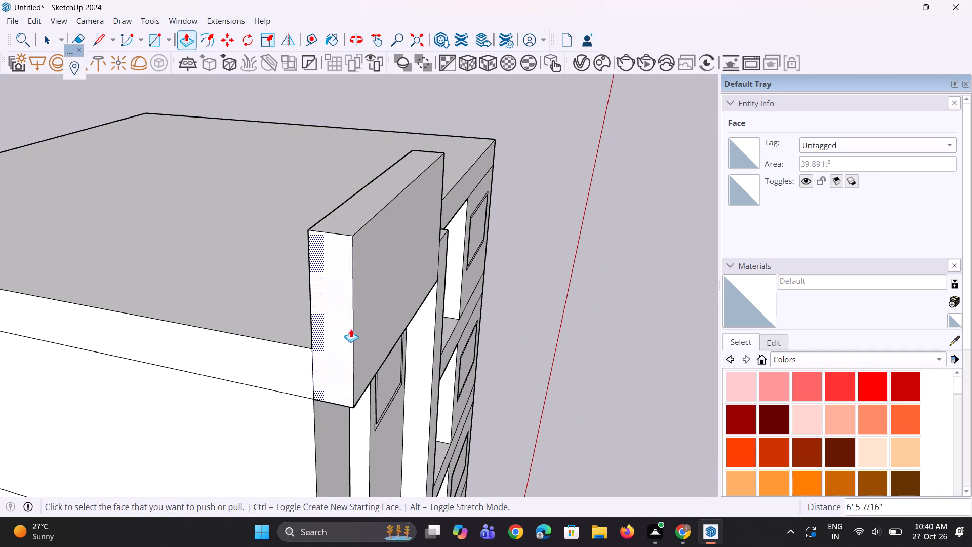
Pull the narrow full-height corner panel beneath the parapet block forward about 2' 3", flush with the block's front face.
middle_click_drag(403, 311, 573, 291)
middle_click_drag(462, 228, 0, 197)
scroll(226, 240, "down", 6)
middle_click_drag(103, 311, 259, 253)
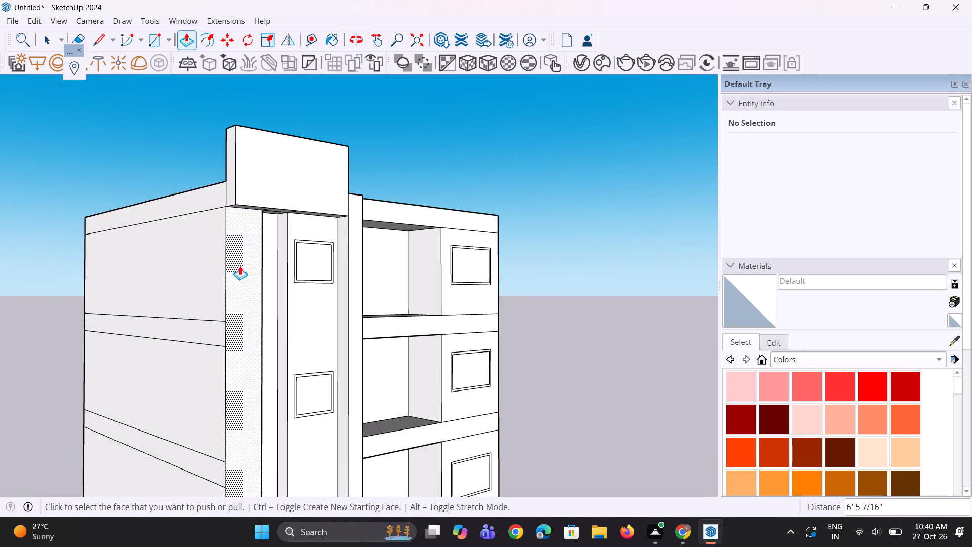
scroll(236, 271, "up", 4)
left_click(250, 224)
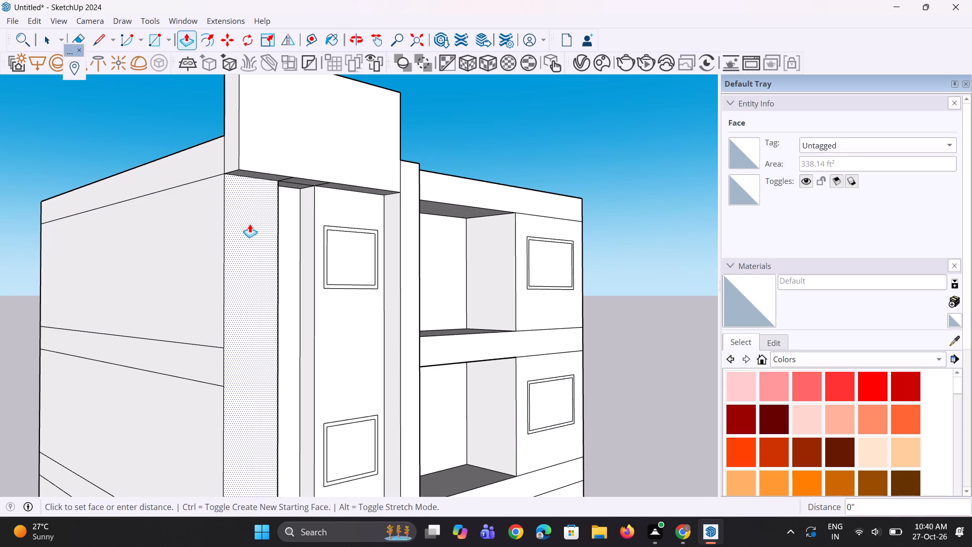
left_click(257, 144)
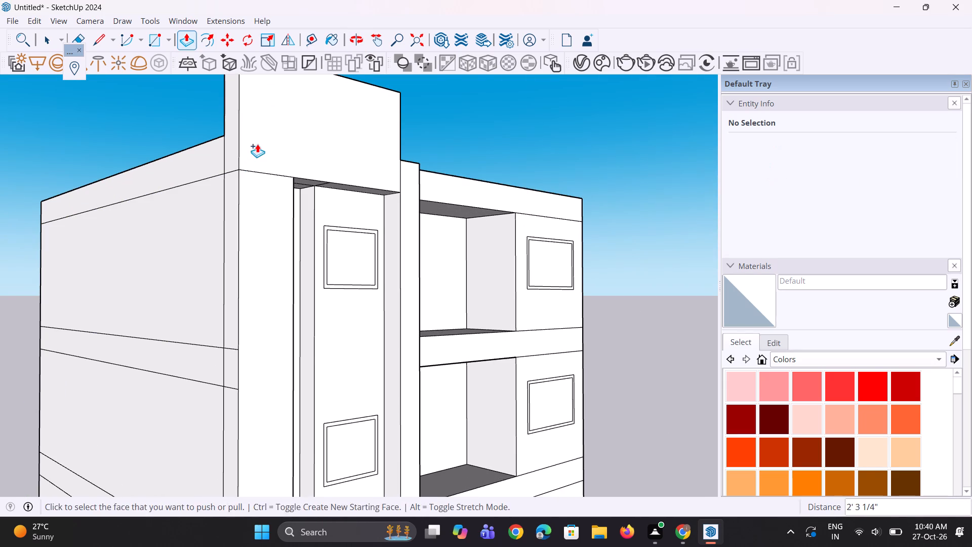
Erase the dividing edge between the parapet block and the corner panel so their front faces merge.
middle_click_drag(241, 213, 215, 222)
scroll(228, 222, "up", 3)
key("e")
left_click_drag(242, 164, 248, 188)
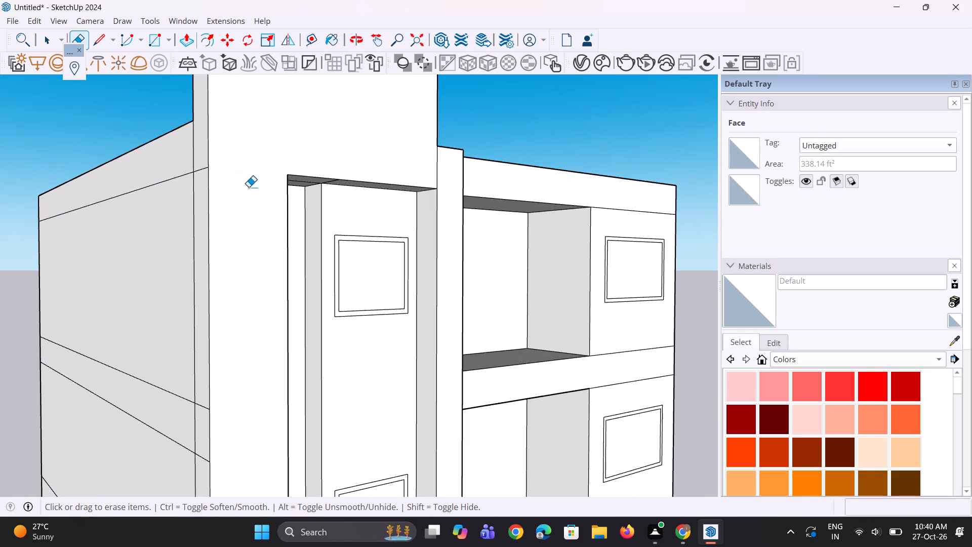
scroll(264, 261, "down", 5)
middle_click_drag(303, 315, 262, 330)
scroll(262, 323, "down", 7)
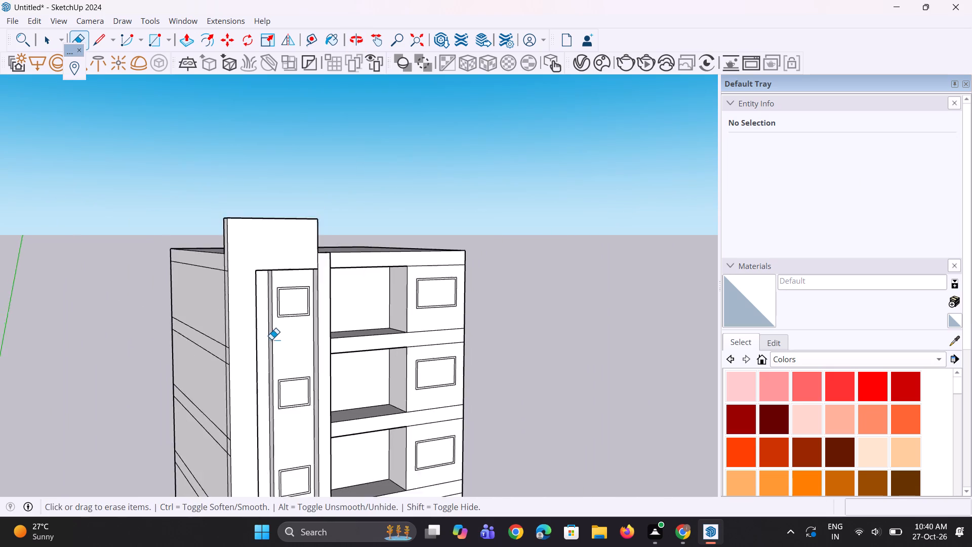
Examine the facade from several angles, including close up around the parapet block, projecting vertical strip and recessed bays.
scroll(271, 339, "down", 7)
middle_click_drag(255, 322, 167, 314)
scroll(276, 346, "up", 3)
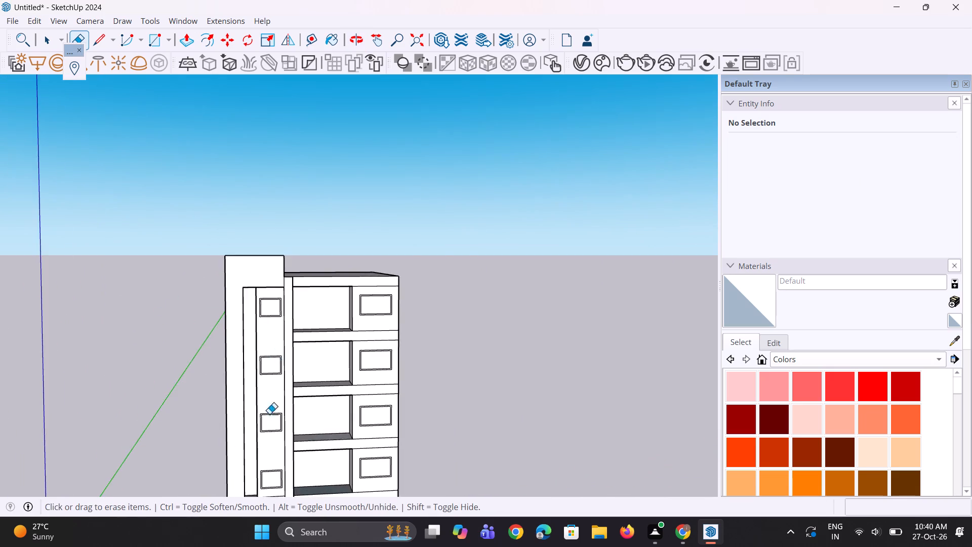
scroll(266, 444, "up", 4)
middle_click_drag(248, 443, 269, 342)
scroll(274, 314, "down", 8)
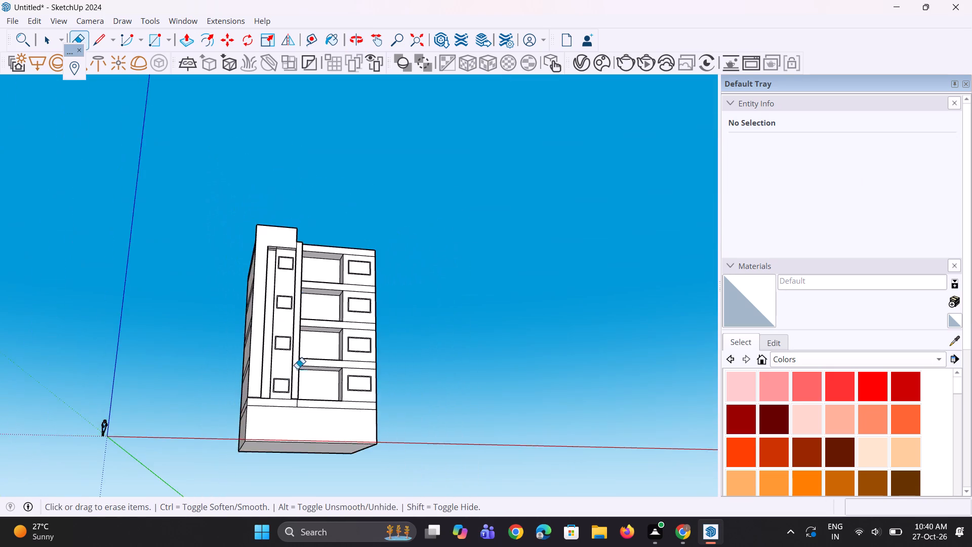
middle_click_drag(288, 387, 288, 471)
scroll(337, 243, "up", 5)
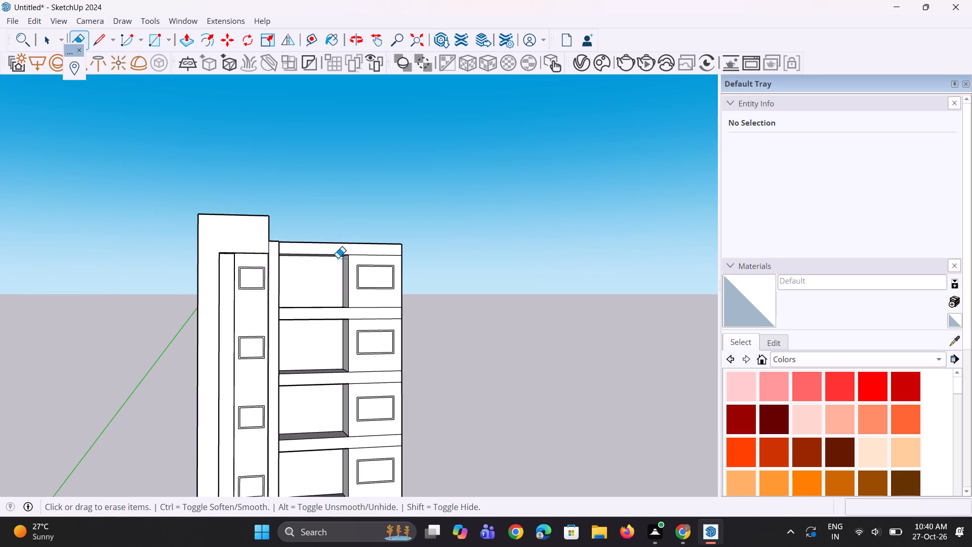
scroll(374, 308, "up", 1)
scroll(294, 343, "down", 3)
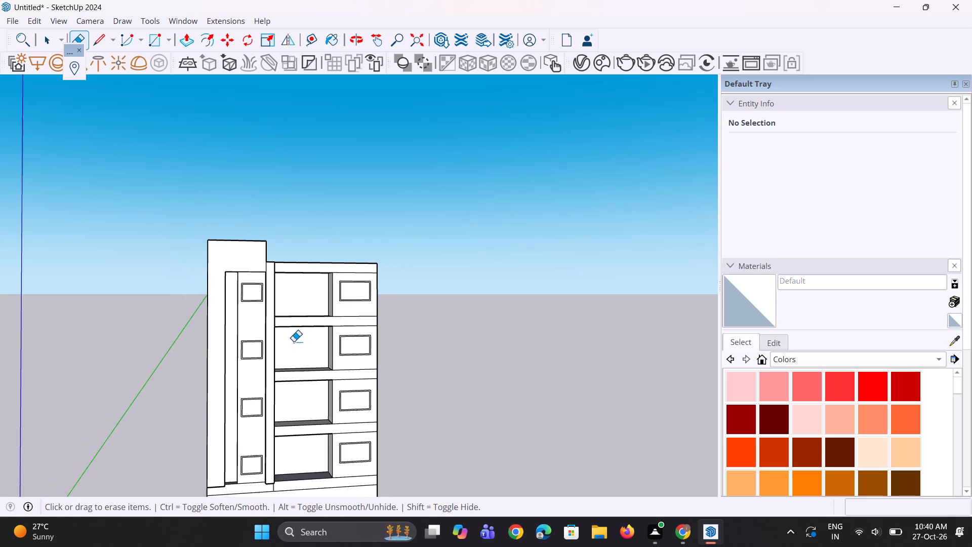
middle_click_drag(217, 312, 84, 337)
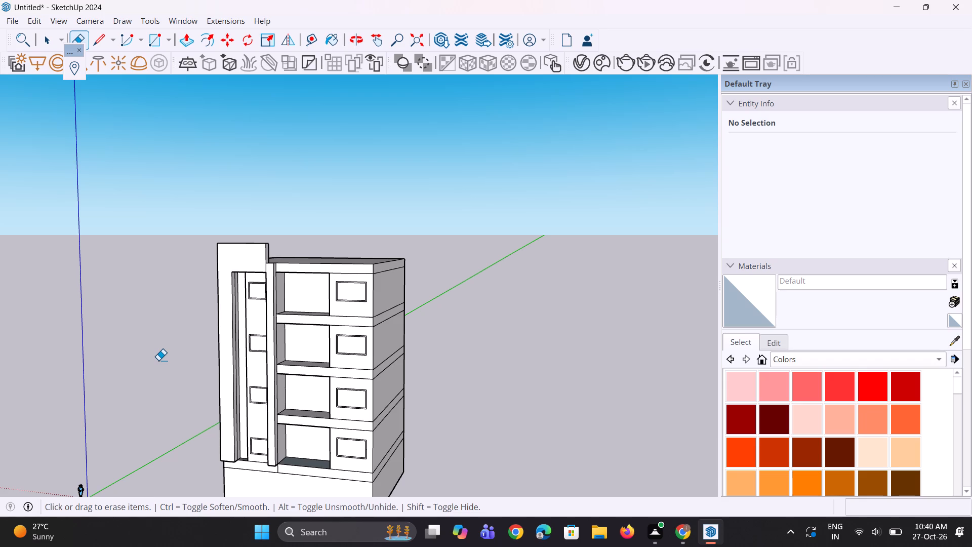
scroll(229, 401, "down", 4)
middle_click_drag(186, 414, 72, 433)
scroll(319, 271, "up", 6)
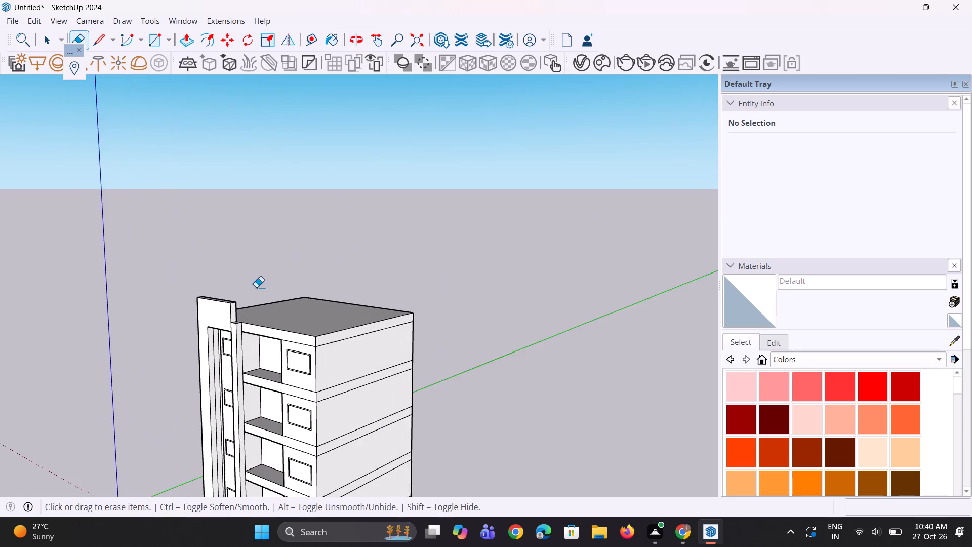
scroll(256, 287, "up", 13)
middle_click_drag(236, 339, 314, 307)
scroll(309, 292, "down", 5)
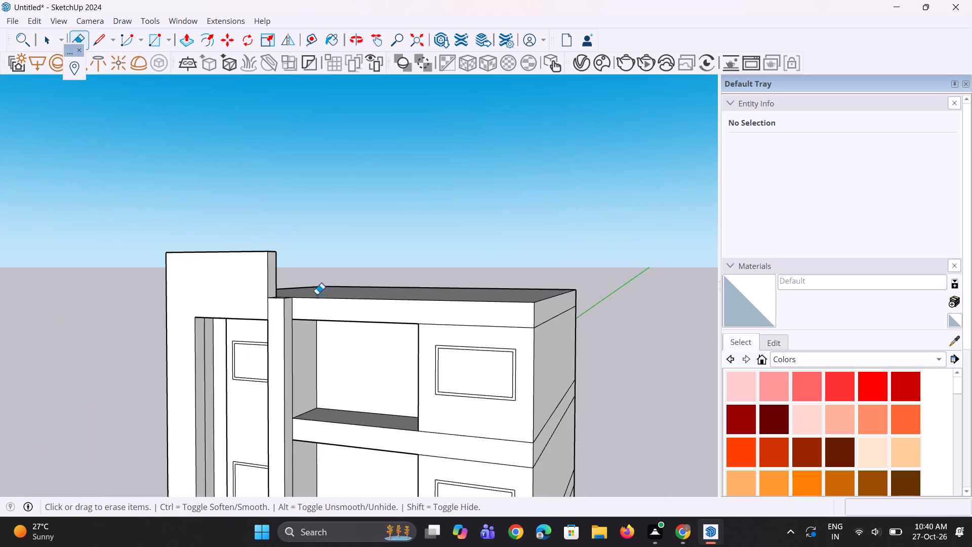
middle_click_drag(220, 380, 431, 373)
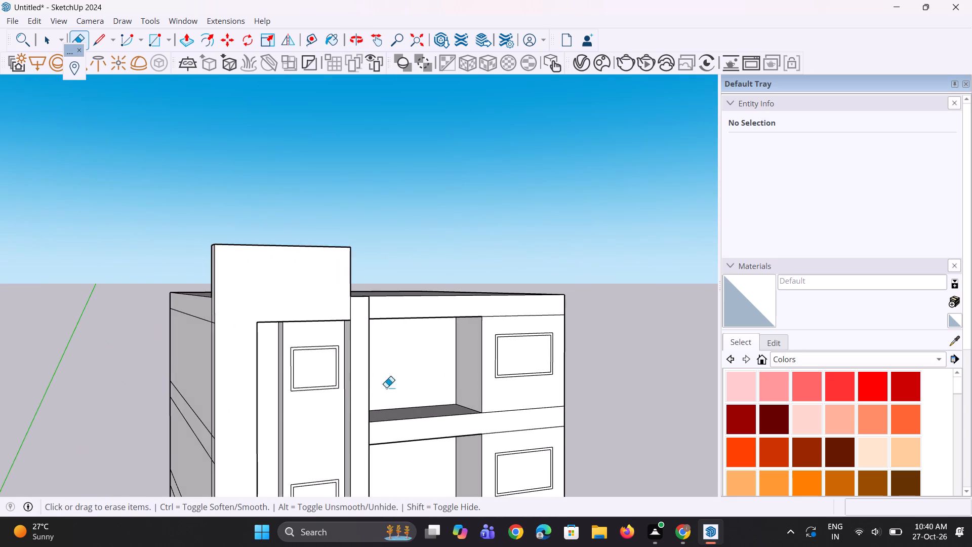
scroll(344, 399, "up", 4)
scroll(327, 395, "down", 5)
middle_click_drag(323, 395, 356, 404)
scroll(356, 402, "up", 2)
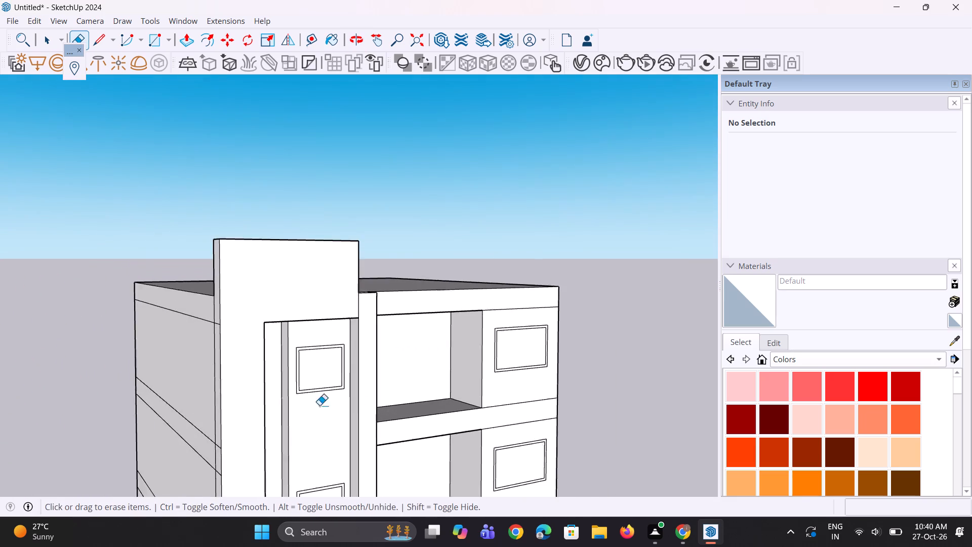
scroll(319, 405, "up", 6)
scroll(311, 412, "down", 1)
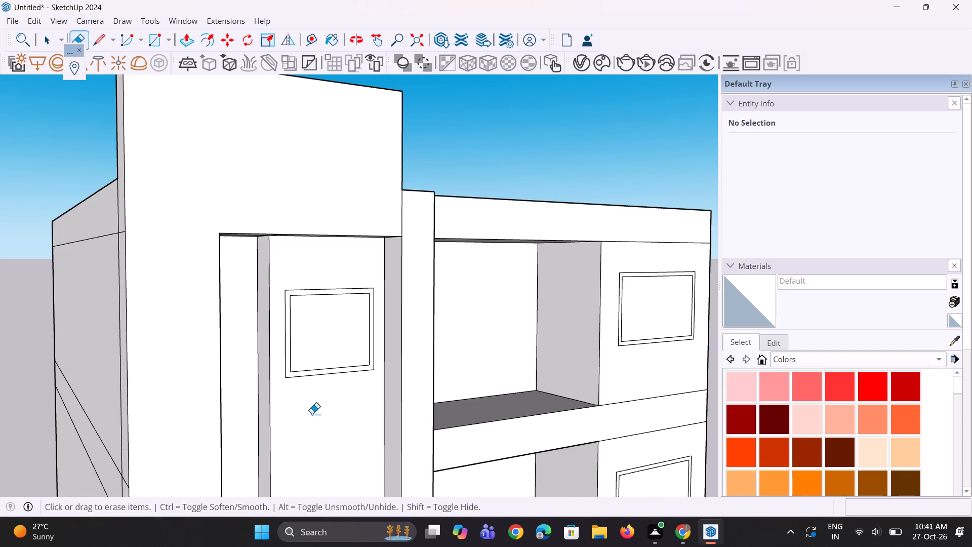
scroll(312, 414, "down", 3)
middle_click_drag(317, 414, 156, 412)
scroll(225, 341, "down", 5)
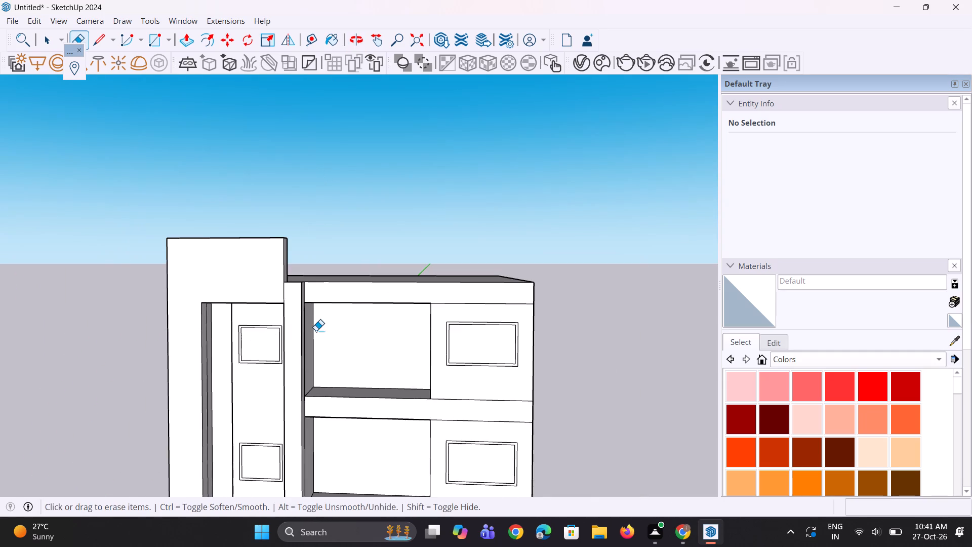
middle_click_drag(318, 329, 183, 351)
scroll(198, 337, "down", 1)
scroll(221, 320, "up", 9)
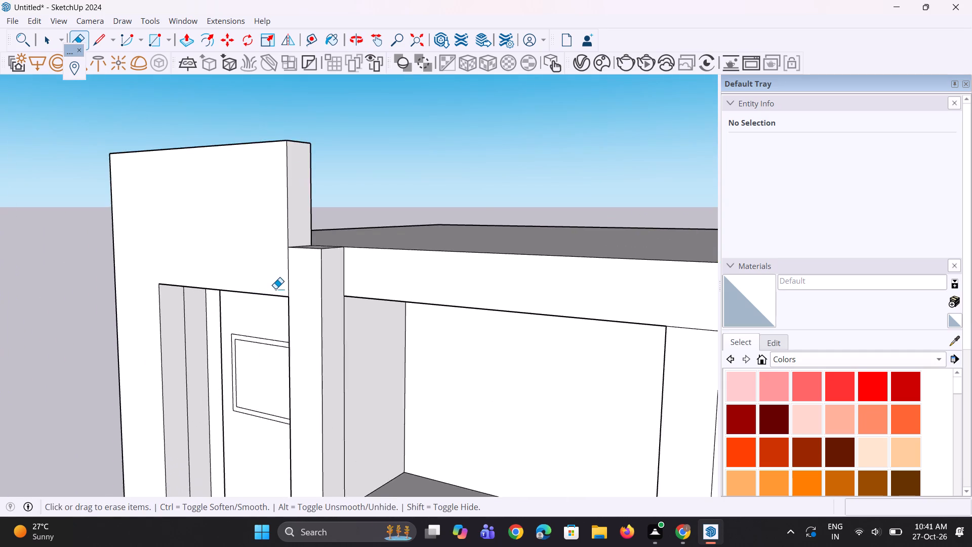
scroll(275, 289, "up", 2)
middle_click_drag(282, 289, 427, 323)
scroll(425, 299, "down", 5)
Pull the top face of the raised parapet block up about 2' 8".
middle_click_drag(312, 286, 337, 382)
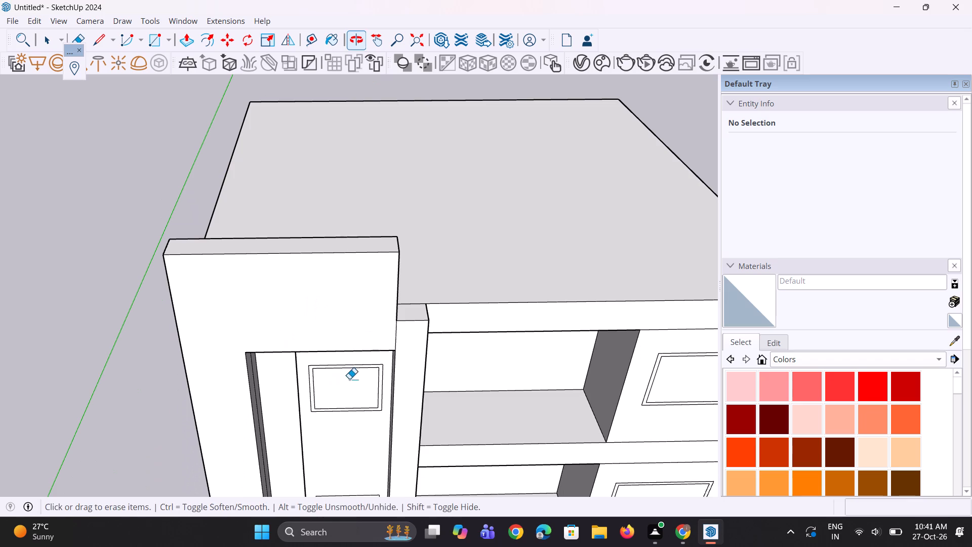
key("p")
left_click(356, 249)
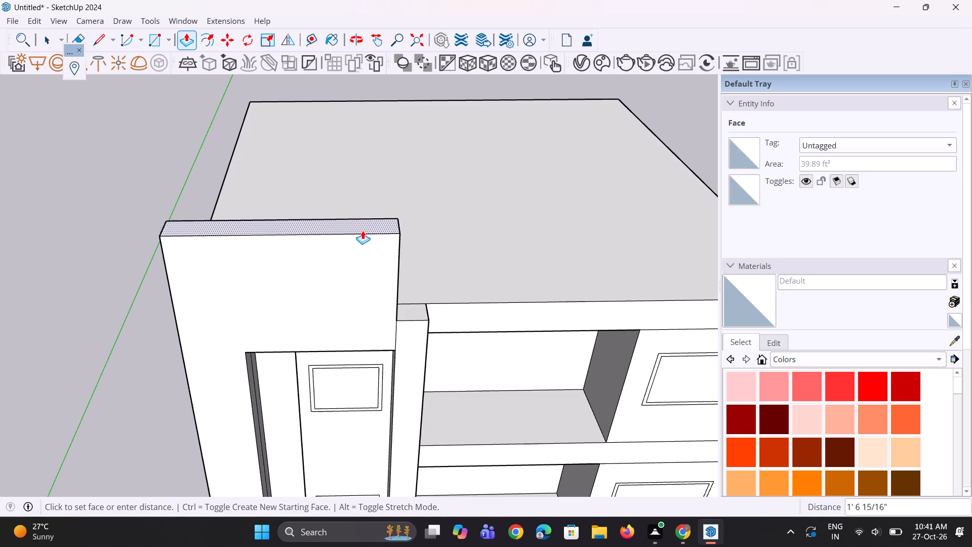
left_click(367, 217)
Pull the top of the projecting vertical strip beside the parapet block up about 7' 6", to just below the block's top.
middle_click_drag(374, 254, 314, 247)
scroll(344, 291, "up", 3)
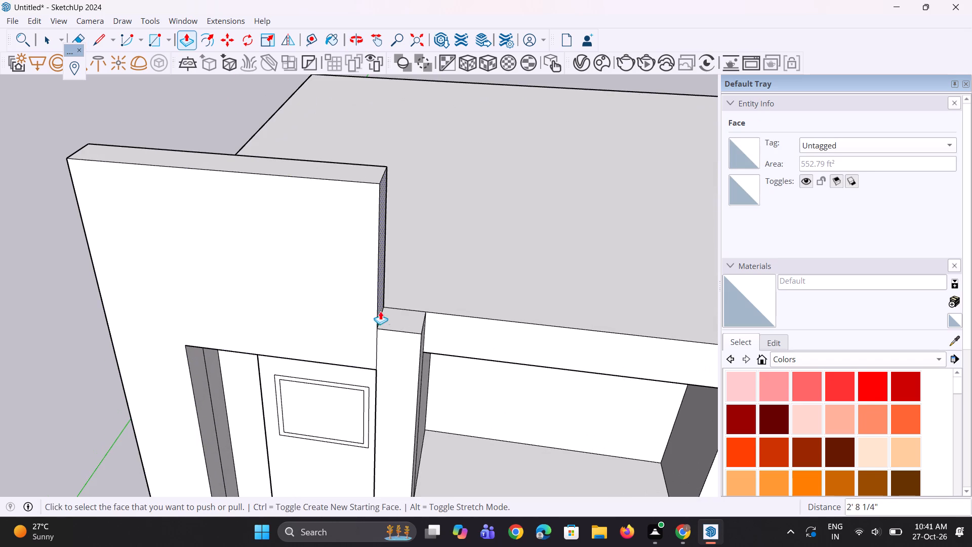
left_click(410, 323)
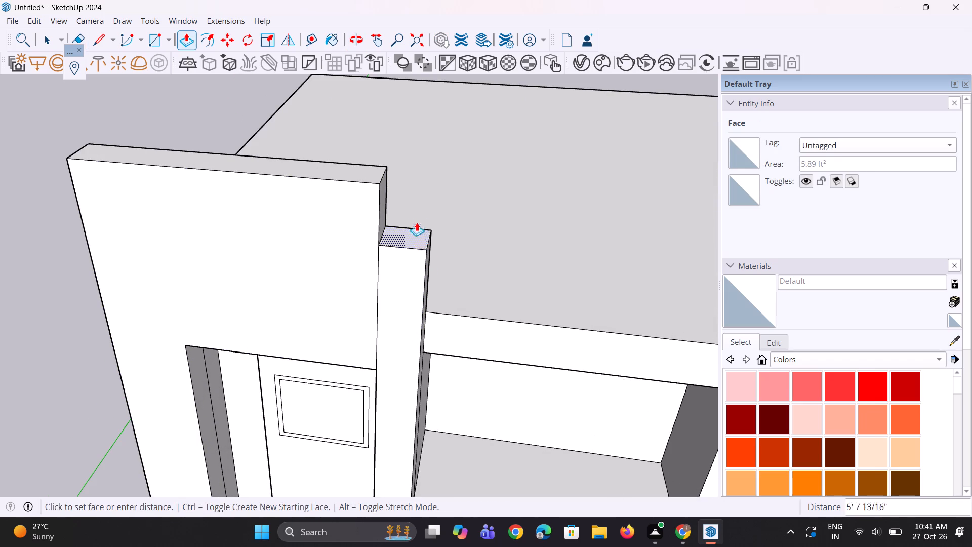
left_click(374, 208)
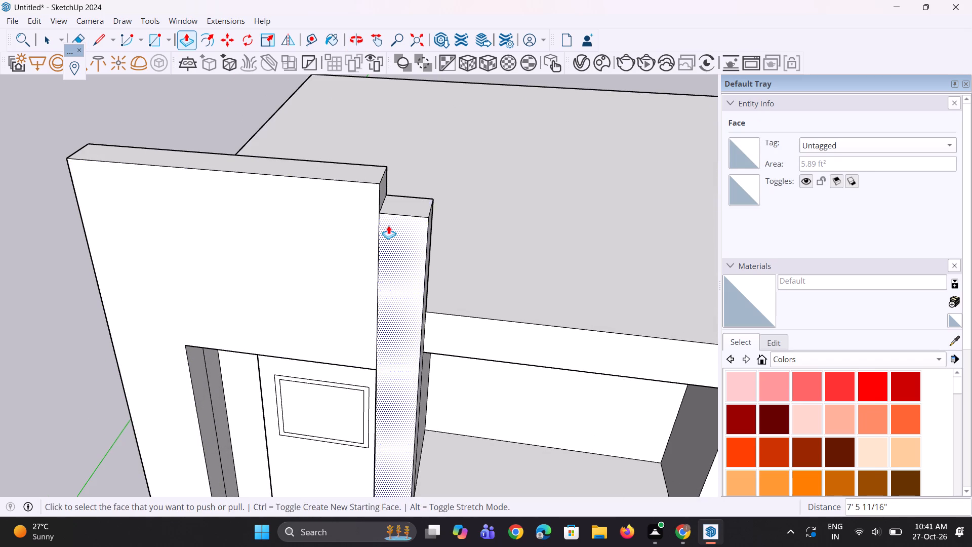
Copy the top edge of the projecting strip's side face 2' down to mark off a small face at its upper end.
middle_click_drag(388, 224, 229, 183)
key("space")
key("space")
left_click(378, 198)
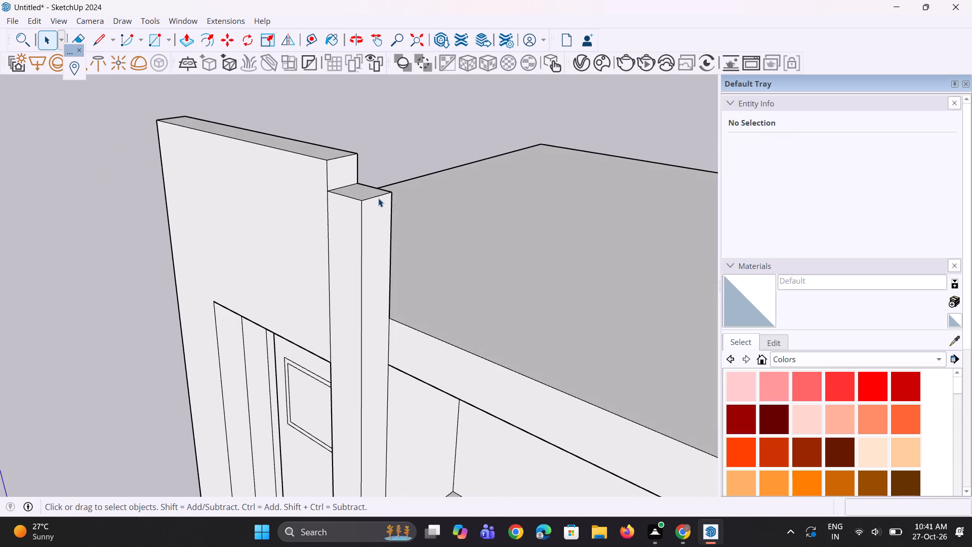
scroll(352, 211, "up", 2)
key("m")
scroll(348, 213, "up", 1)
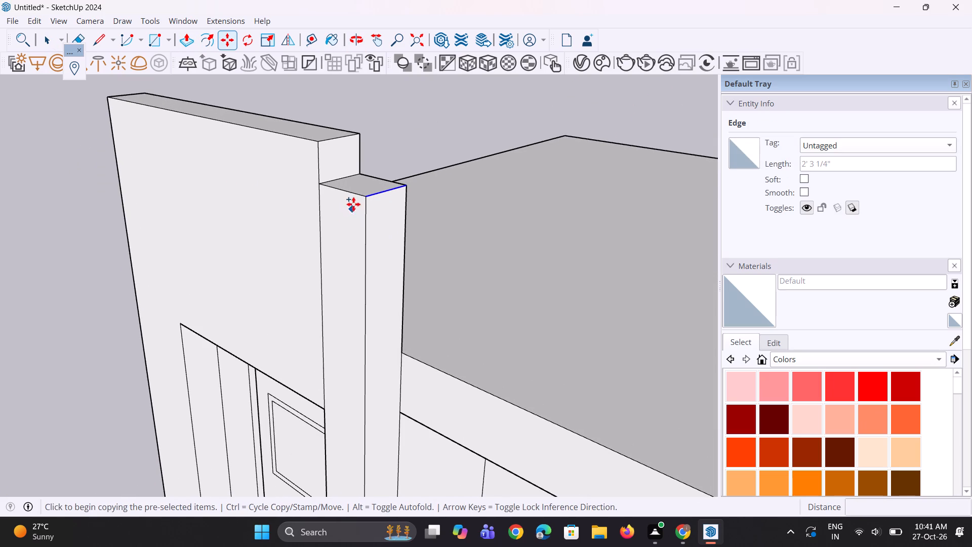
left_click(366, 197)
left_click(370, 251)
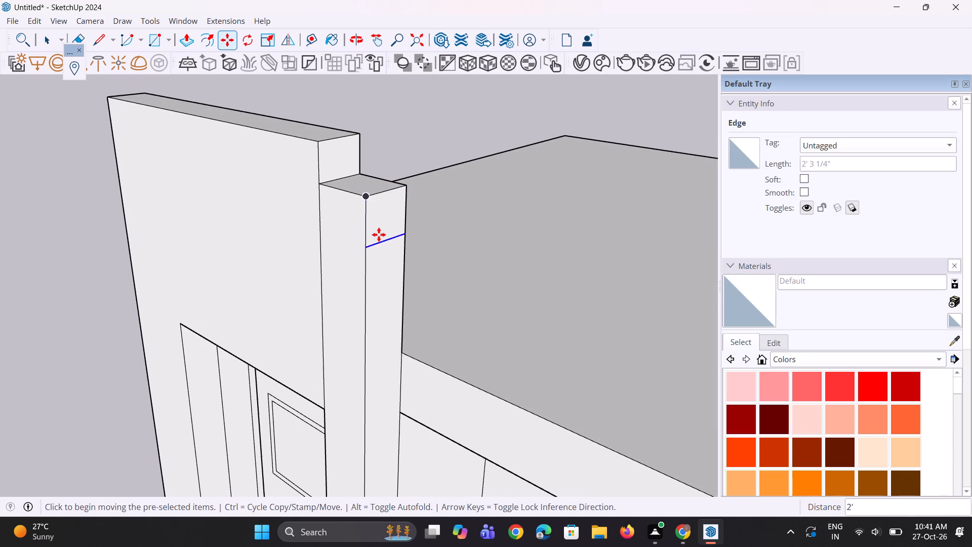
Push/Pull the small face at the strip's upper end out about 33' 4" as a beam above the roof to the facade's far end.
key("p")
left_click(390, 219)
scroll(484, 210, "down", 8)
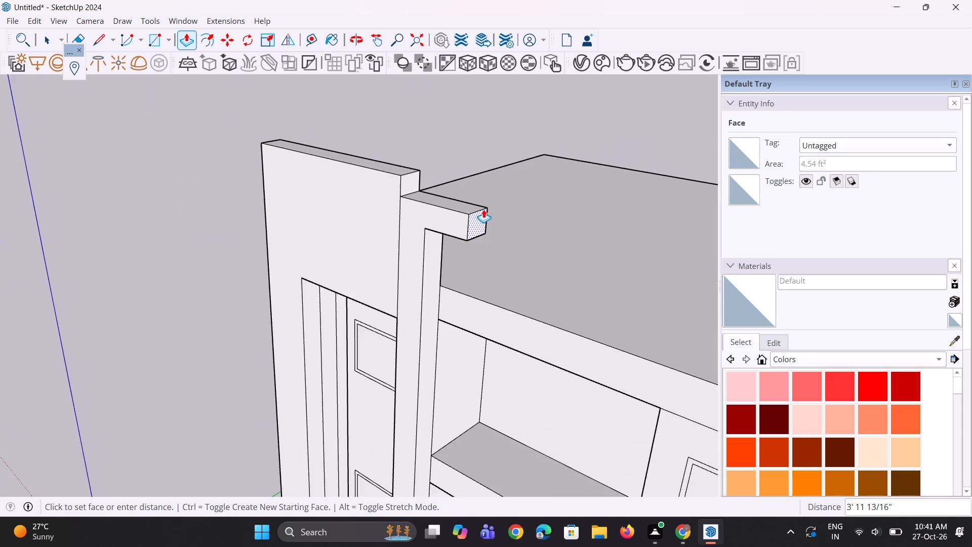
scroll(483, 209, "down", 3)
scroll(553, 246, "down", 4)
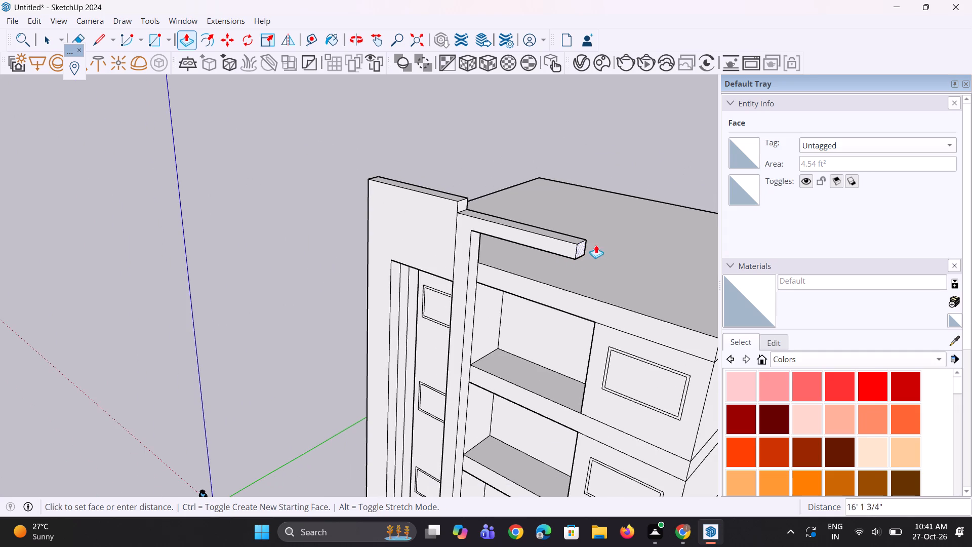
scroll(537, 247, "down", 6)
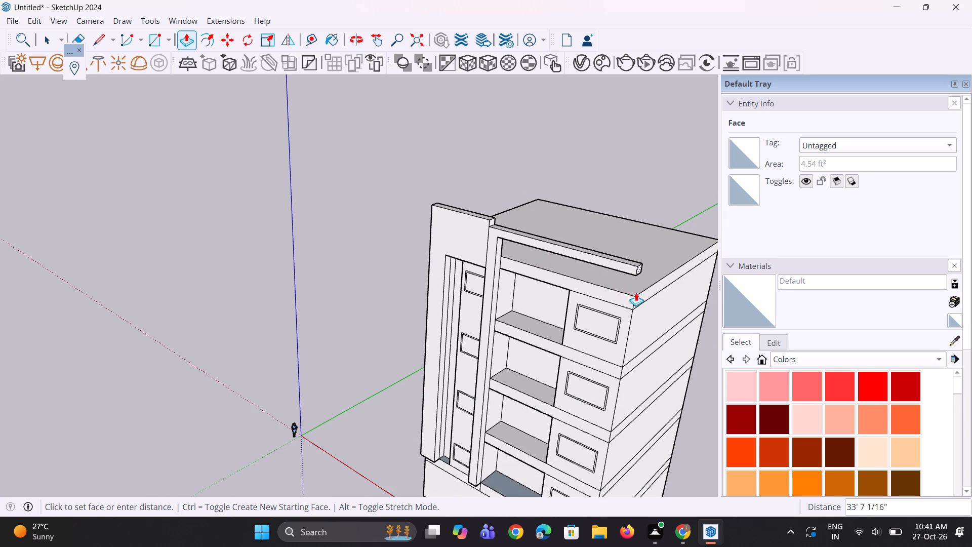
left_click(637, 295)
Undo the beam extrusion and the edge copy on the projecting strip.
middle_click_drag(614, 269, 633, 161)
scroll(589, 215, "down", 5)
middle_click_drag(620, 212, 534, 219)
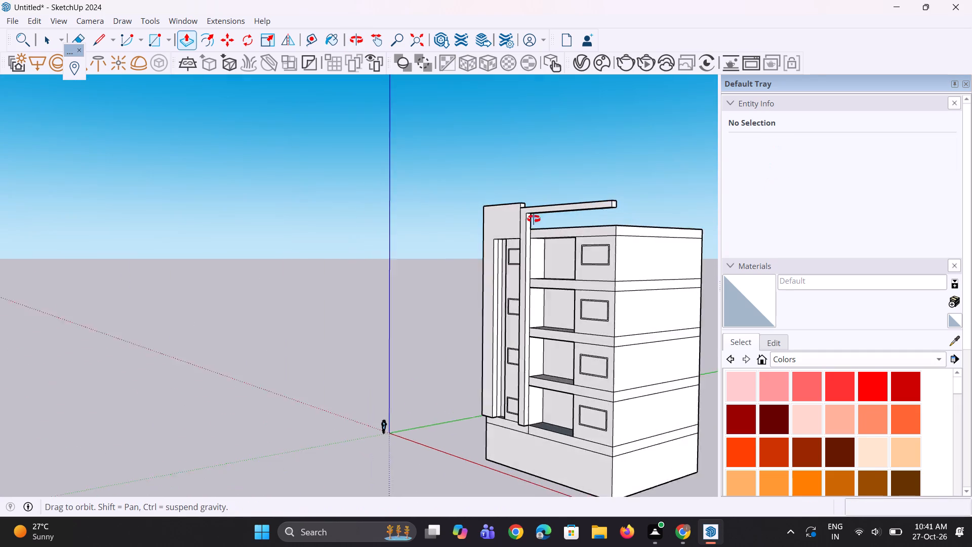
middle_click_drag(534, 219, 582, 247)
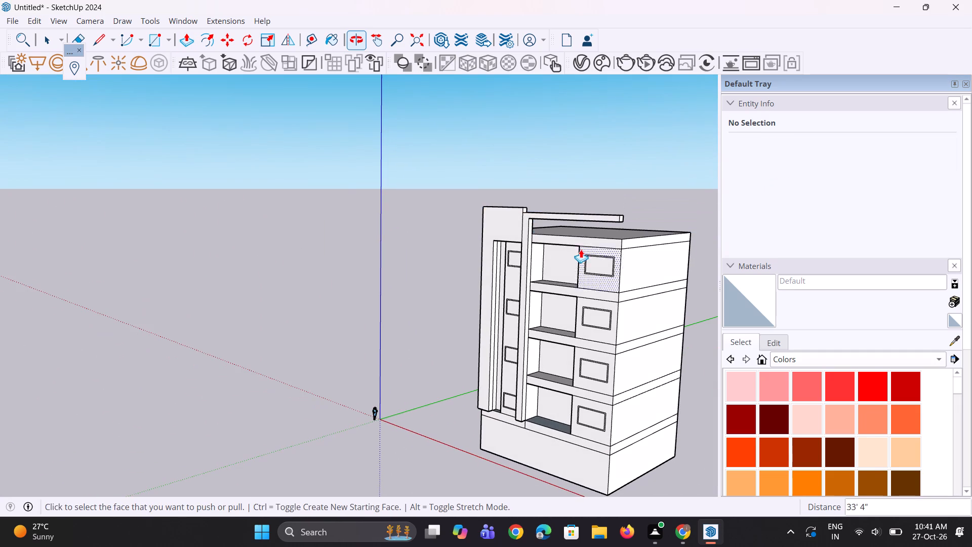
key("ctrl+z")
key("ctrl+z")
Pull the top face of the parapet block up about 4' 10".
middle_click_drag(532, 159, 496, 292)
scroll(535, 224, "up", 9)
left_click(525, 243)
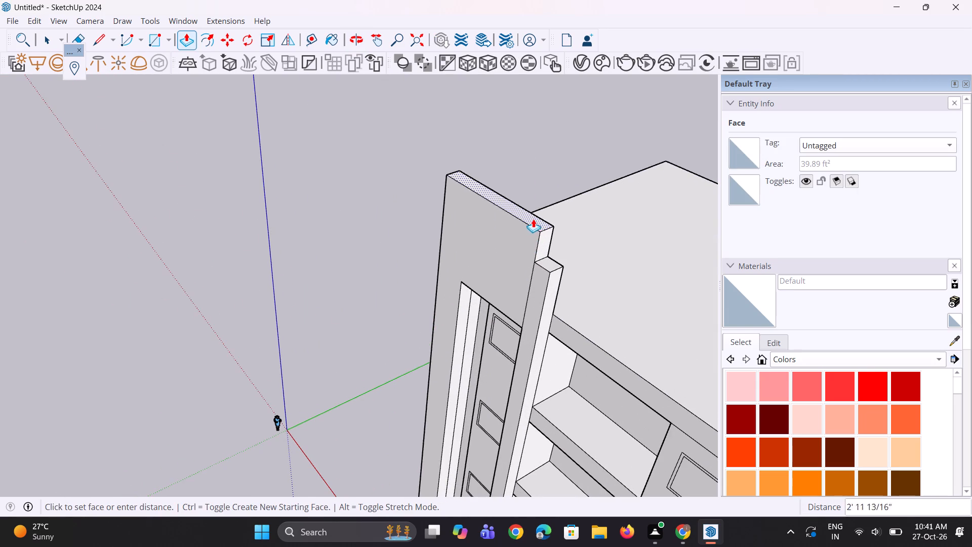
left_click(538, 210)
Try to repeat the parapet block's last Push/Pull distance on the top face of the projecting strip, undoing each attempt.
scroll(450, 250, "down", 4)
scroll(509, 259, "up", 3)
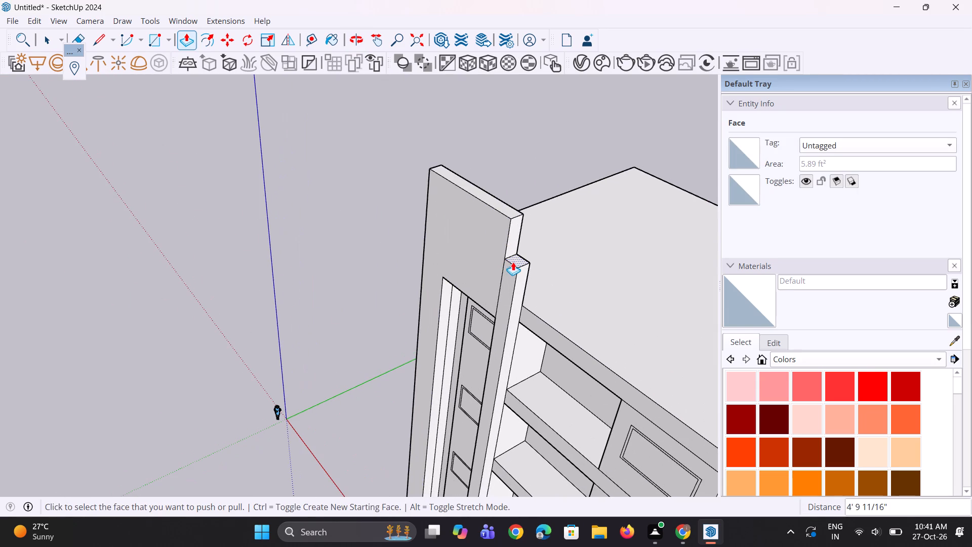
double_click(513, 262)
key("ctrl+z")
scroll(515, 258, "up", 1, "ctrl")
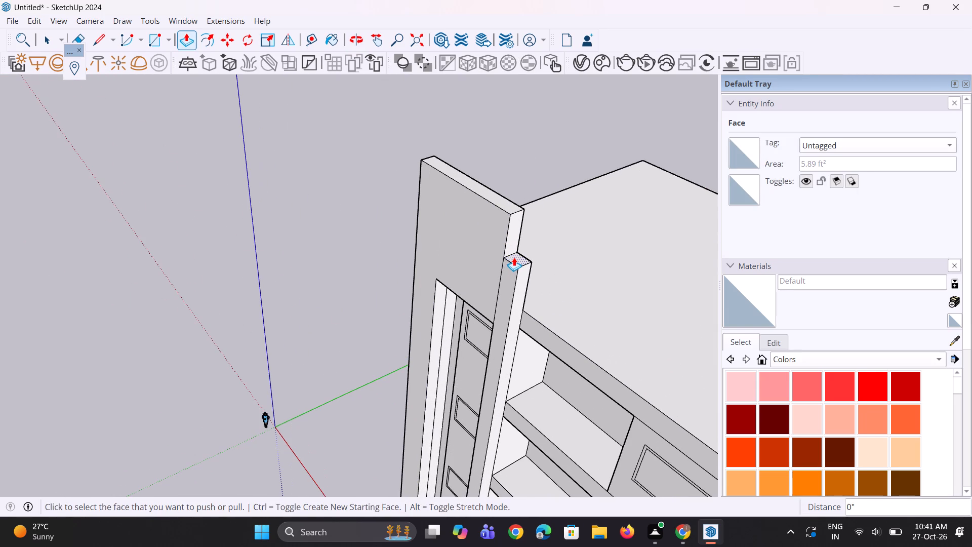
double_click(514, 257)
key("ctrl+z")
Pull the top face of the projecting strip up, keeping it slightly below the parapet block's top.
left_click(517, 256)
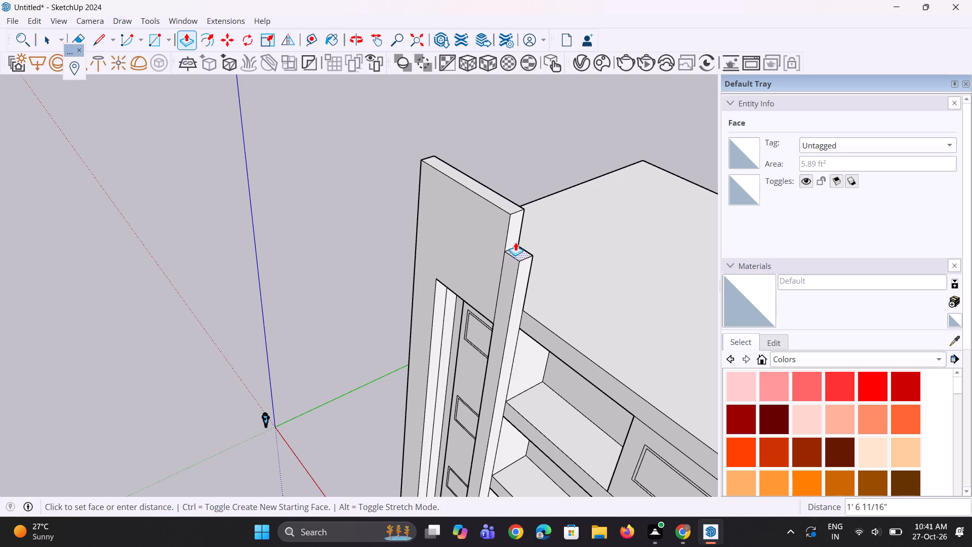
left_click(483, 222)
Pull the parapet block's top up about 1' 11" and repeat the same rise on the projecting strip's top face.
scroll(508, 206, "up", 2)
left_click(508, 206)
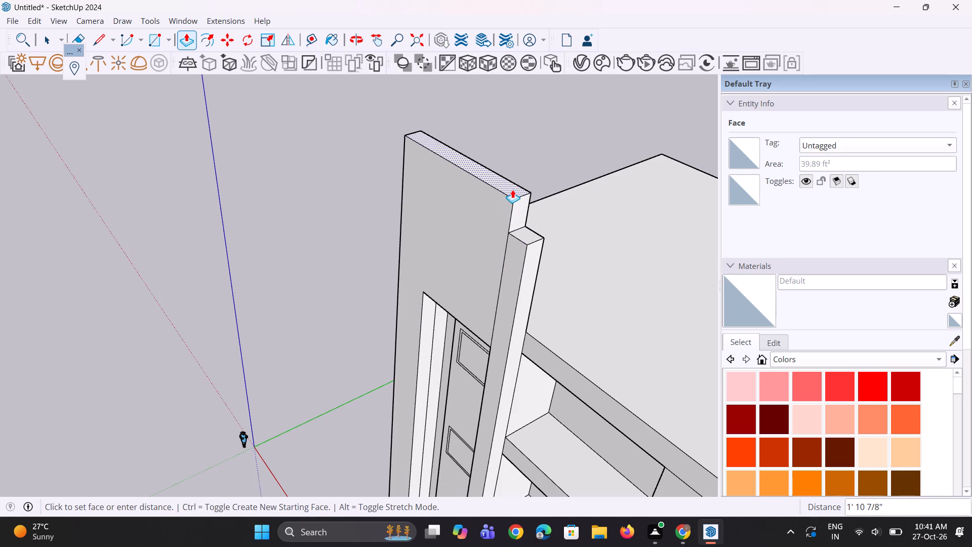
left_click(512, 189)
double_click(531, 232)
Copy the top edge of the projecting strip's side face 2' down to divide off a small face at its upper end.
middle_click_drag(507, 251, 491, 205)
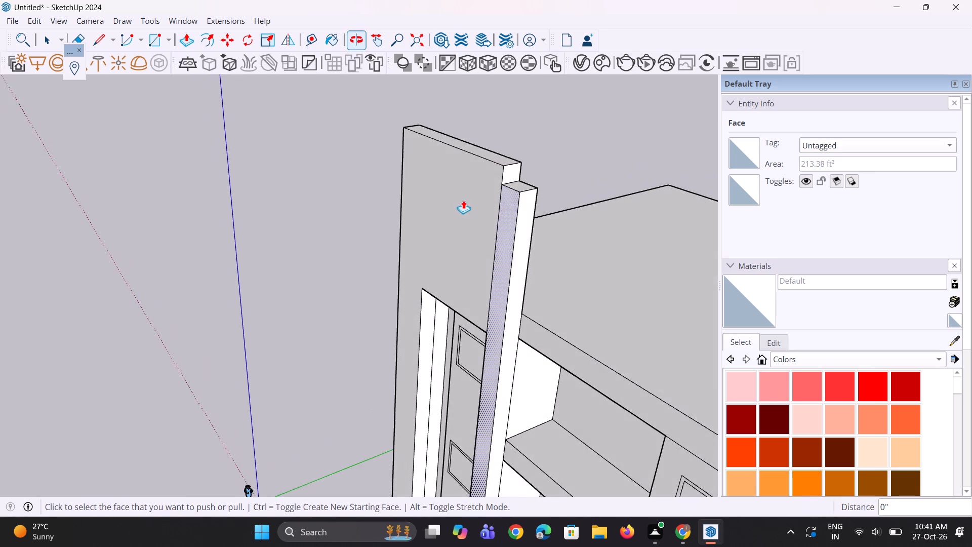
scroll(438, 210, "down", 5)
middle_click_drag(497, 235, 457, 220)
scroll(467, 185, "up", 3)
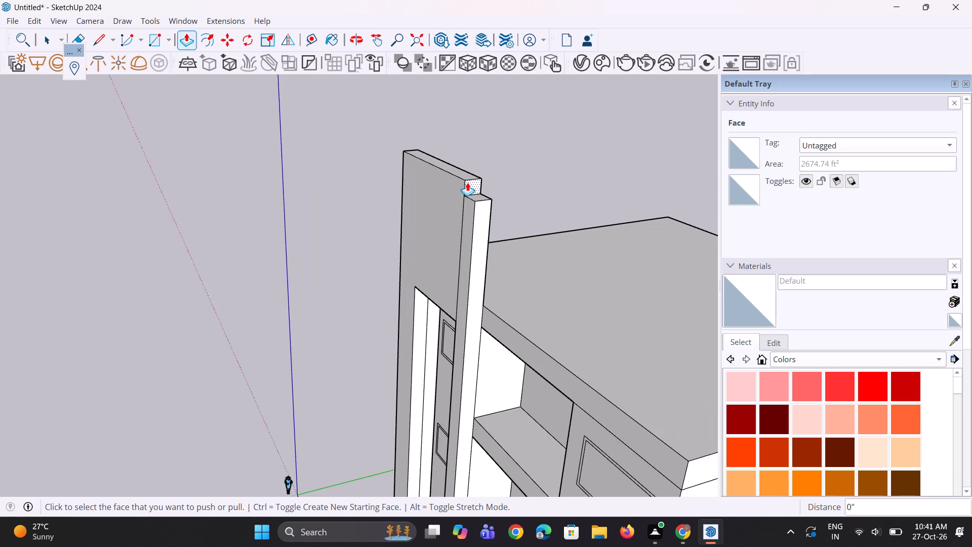
scroll(467, 182, "up", 4)
scroll(419, 290, "down", 6)
middle_click_drag(509, 266, 674, 225)
scroll(292, 373, "down", 6)
middle_click_drag(447, 300, 353, 312)
scroll(364, 306, "up", 1)
key("space")
scroll(382, 304, "up", 3)
key("space")
left_click(374, 292)
scroll(373, 294, "up", 2)
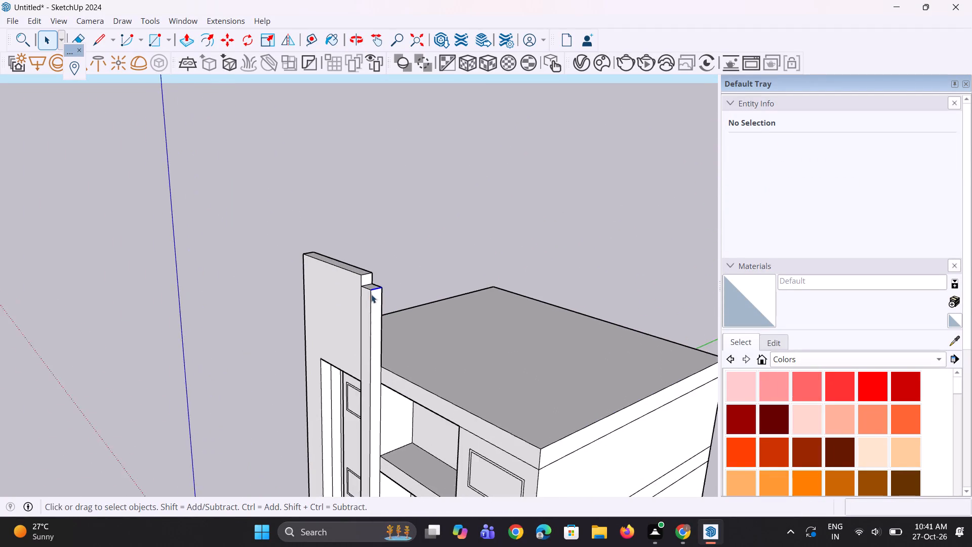
scroll(371, 294, "up", 6)
key("m")
scroll(363, 298, "up", 3)
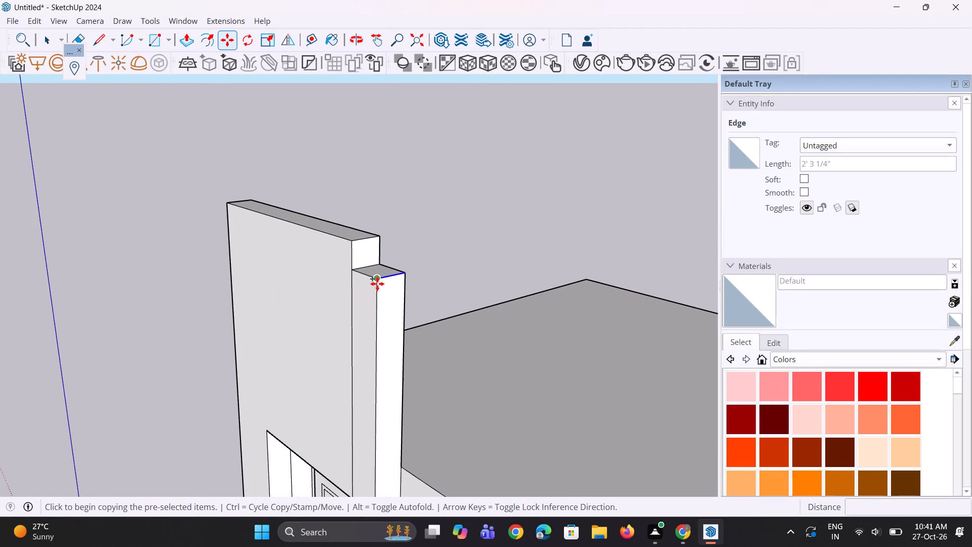
left_click(377, 283)
left_click(383, 310)
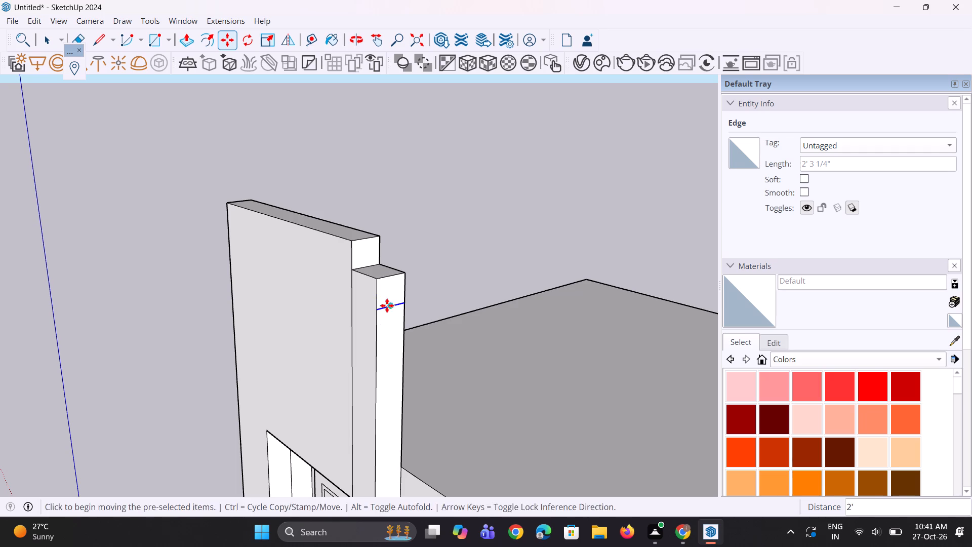
Pull the small face at the projecting strip's upper end out 33' 4" to form a beam reaching the building's far corner.
key("p")
left_click(397, 299)
scroll(464, 337, "down", 2)
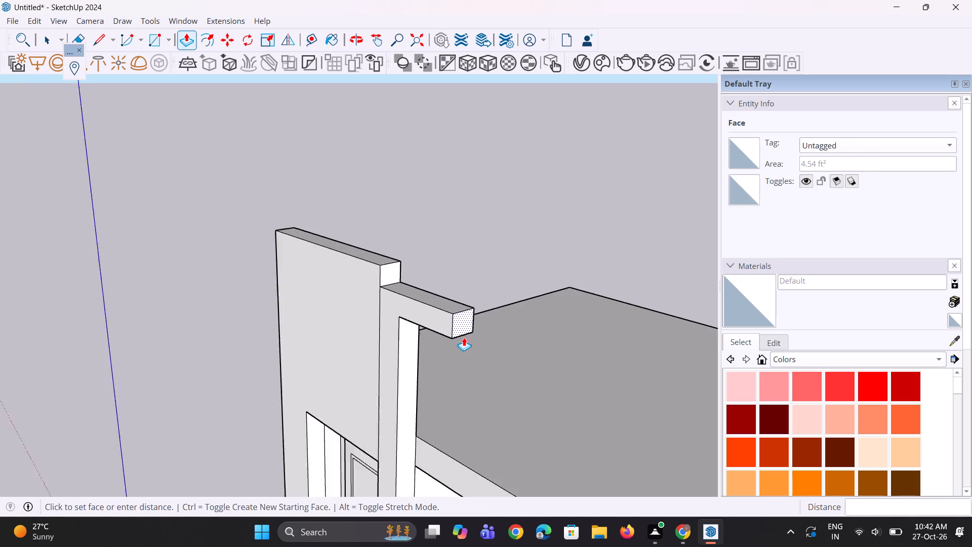
scroll(464, 337, "down", 11)
left_click(543, 421)
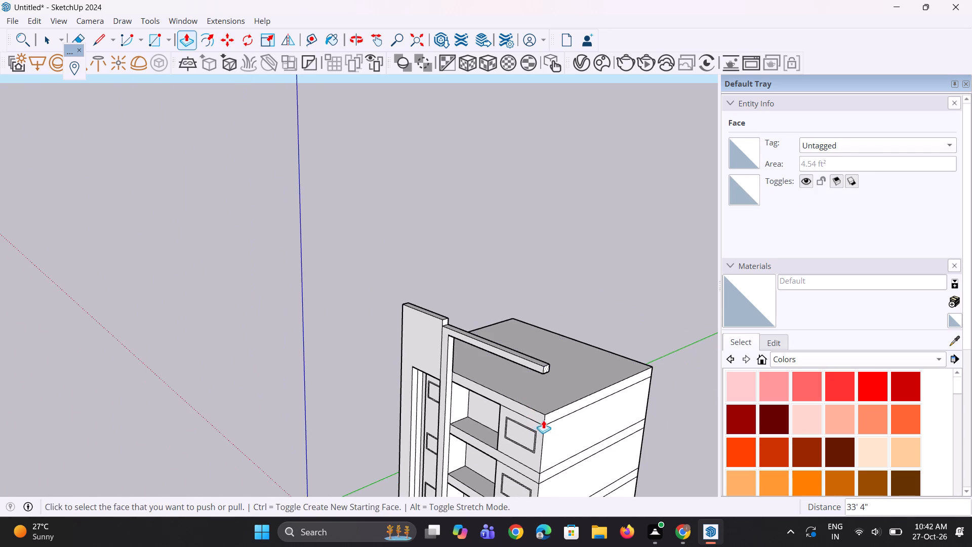
Pull the rear face of the rooftop beam and its strip back about 9' 9" over the roof.
scroll(519, 369, "down", 5)
middle_click_drag(529, 348, 164, 344)
scroll(239, 411, "up", 2)
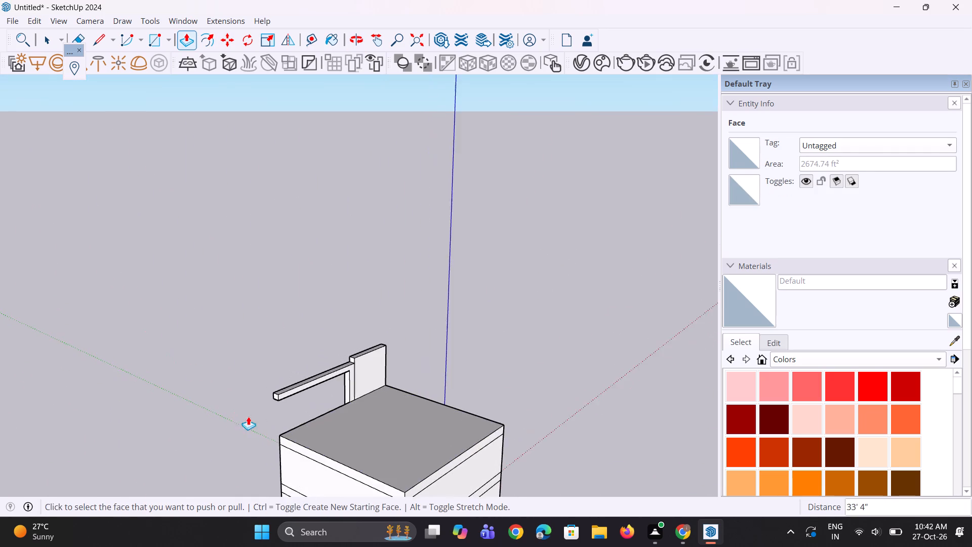
scroll(248, 416, "up", 1)
scroll(305, 386, "up", 4)
left_click(305, 384)
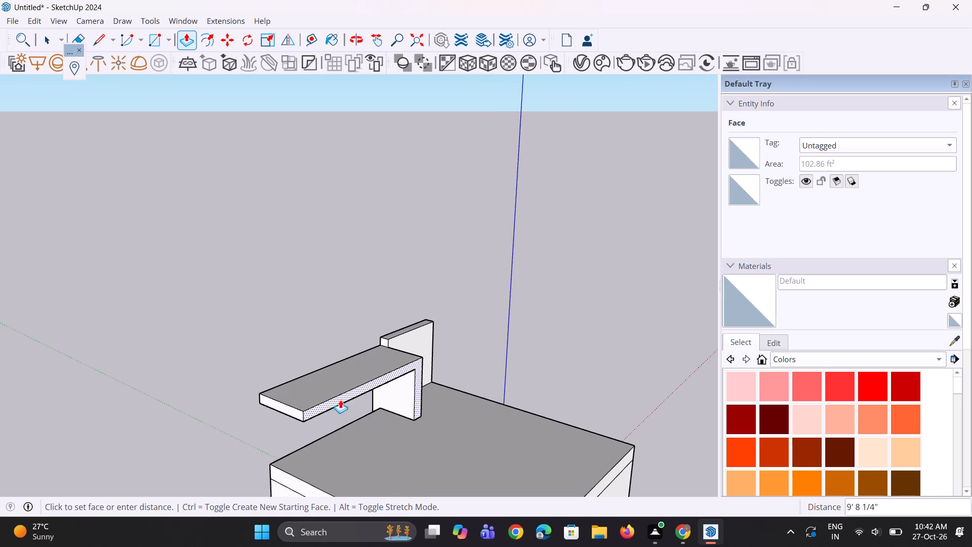
left_click(341, 401)
Copy the free end's lower edge about 1' 5" inward along the beam's underside to divide off a narrow end face.
middle_click_drag(366, 406, 734, 217)
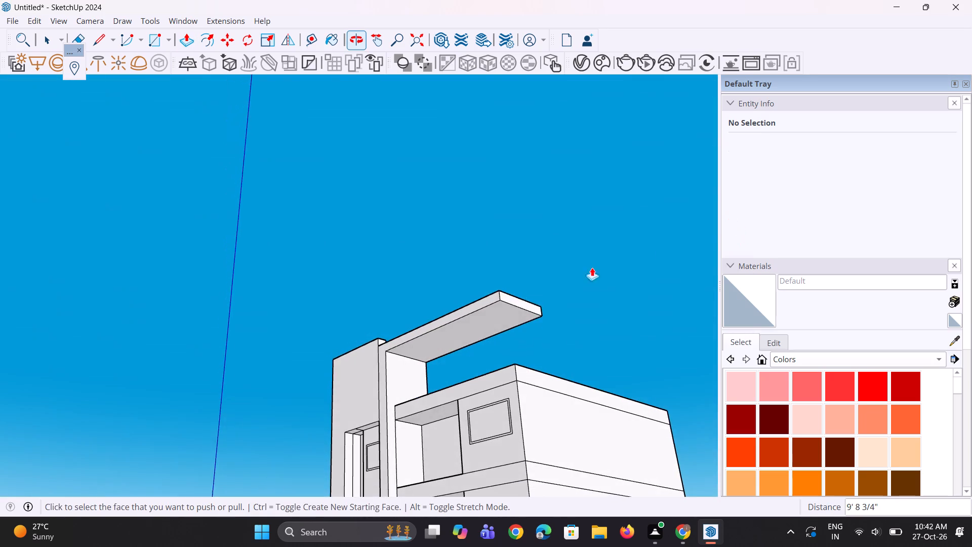
scroll(519, 303, "up", 2)
key("space")
scroll(507, 308, "up", 3)
key("space")
left_click(504, 301)
scroll(460, 304, "up", 1)
middle_click_drag(460, 304, 537, 304)
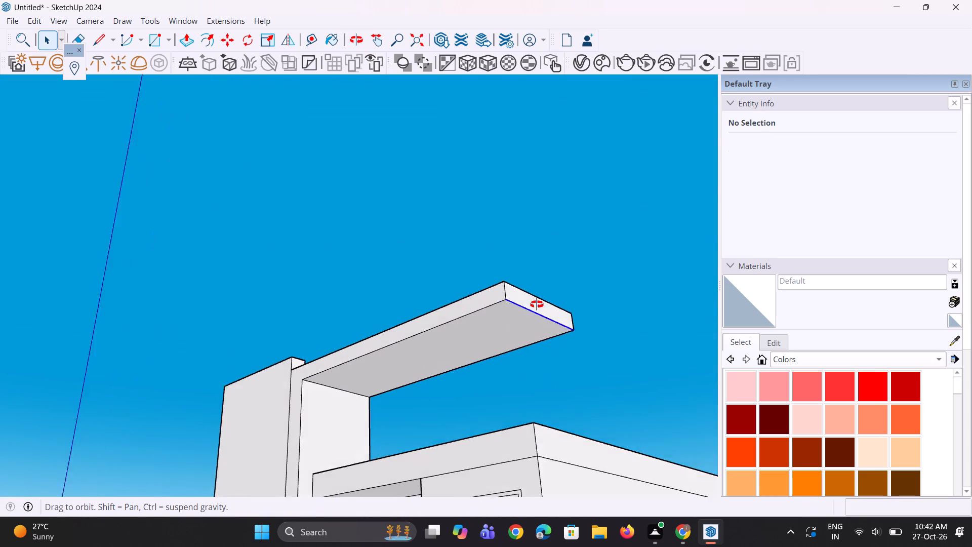
middle_click_drag(537, 304, 561, 303)
scroll(529, 321, "up", 6)
key("m")
scroll(522, 324, "up", 5)
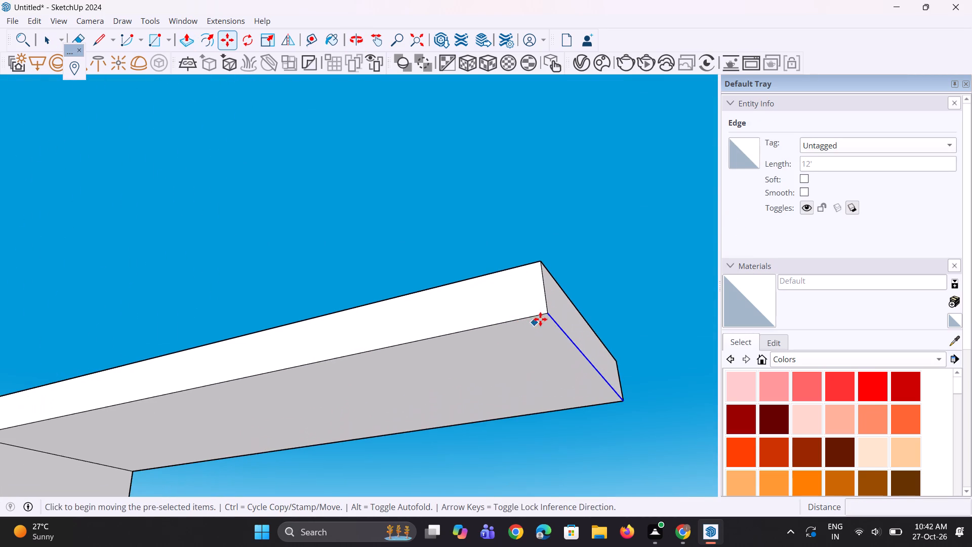
left_click(542, 318)
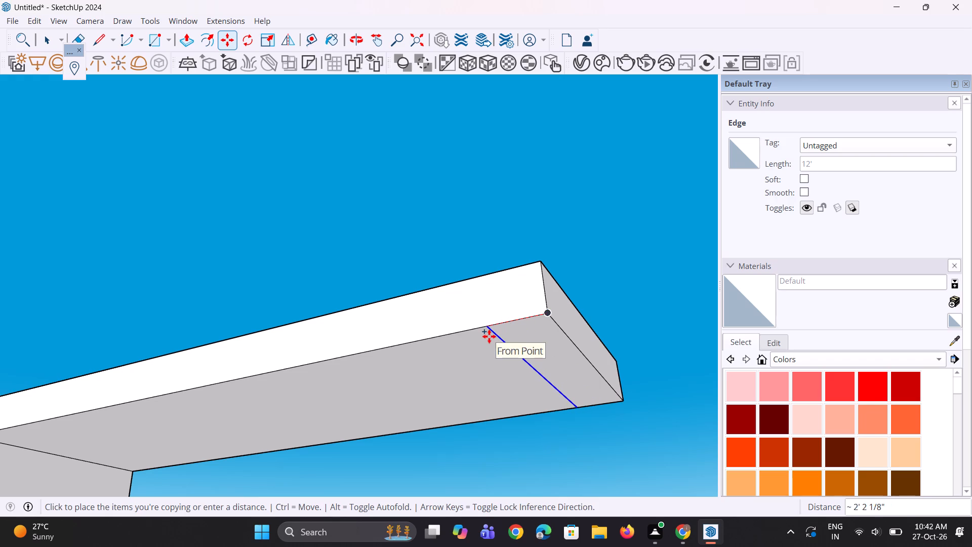
left_click(509, 330)
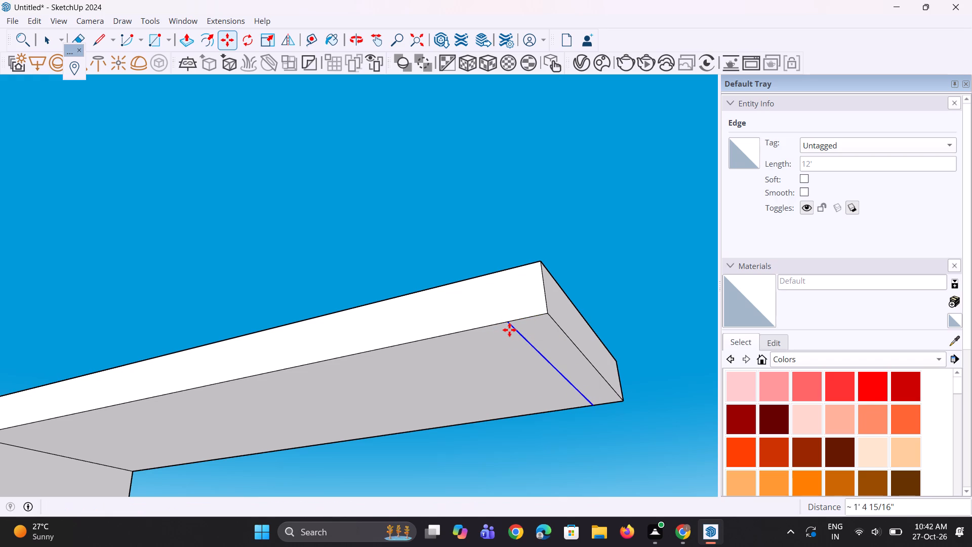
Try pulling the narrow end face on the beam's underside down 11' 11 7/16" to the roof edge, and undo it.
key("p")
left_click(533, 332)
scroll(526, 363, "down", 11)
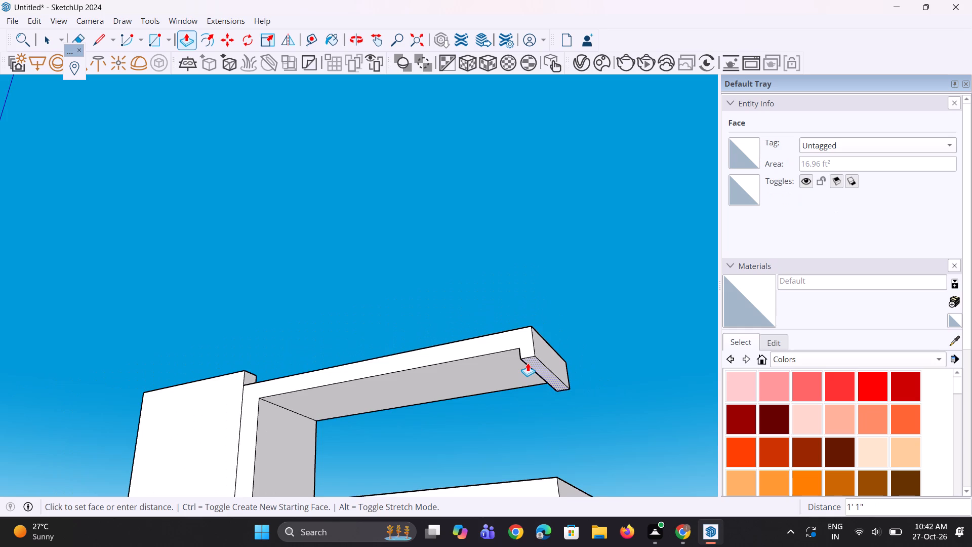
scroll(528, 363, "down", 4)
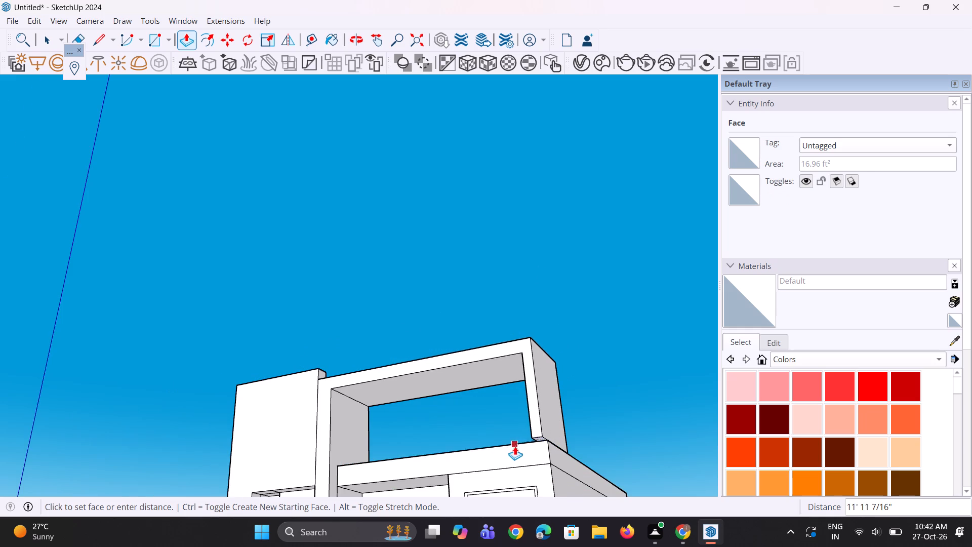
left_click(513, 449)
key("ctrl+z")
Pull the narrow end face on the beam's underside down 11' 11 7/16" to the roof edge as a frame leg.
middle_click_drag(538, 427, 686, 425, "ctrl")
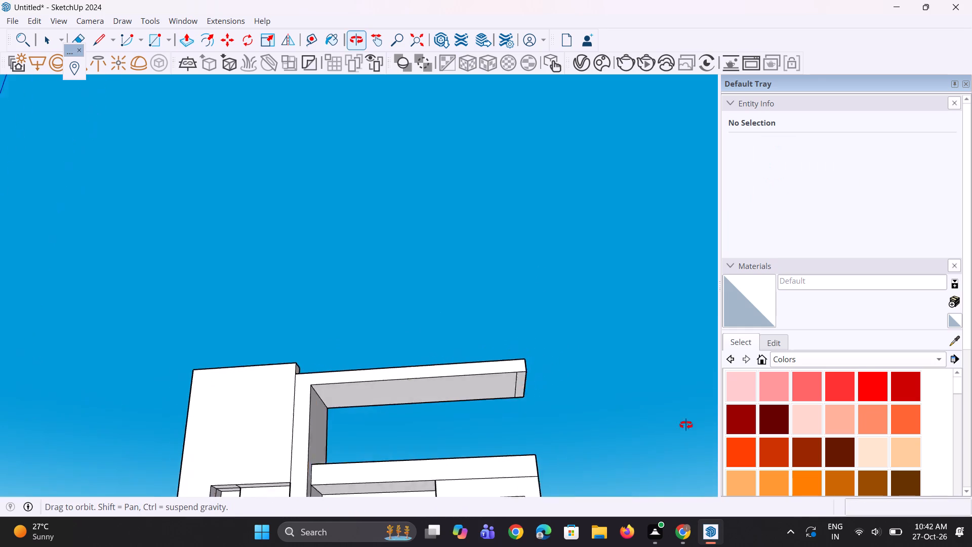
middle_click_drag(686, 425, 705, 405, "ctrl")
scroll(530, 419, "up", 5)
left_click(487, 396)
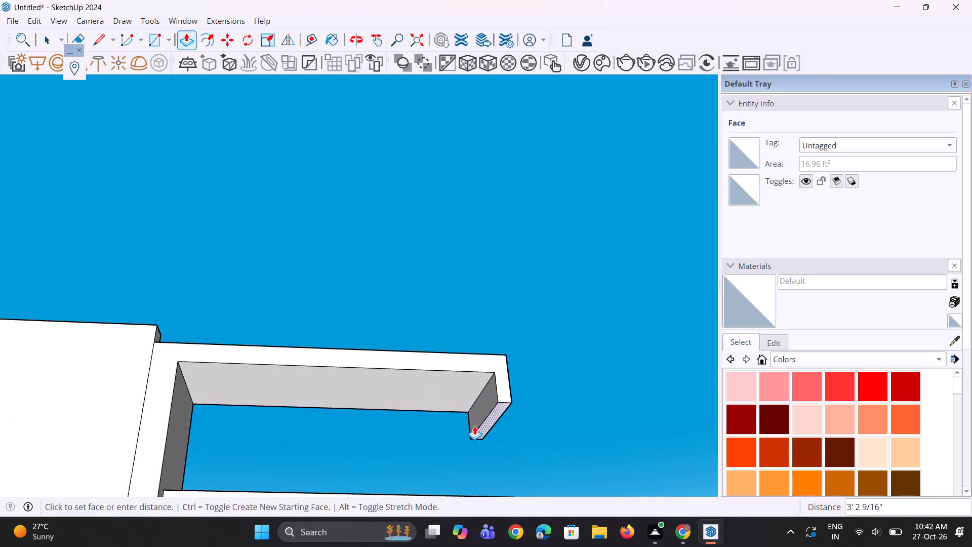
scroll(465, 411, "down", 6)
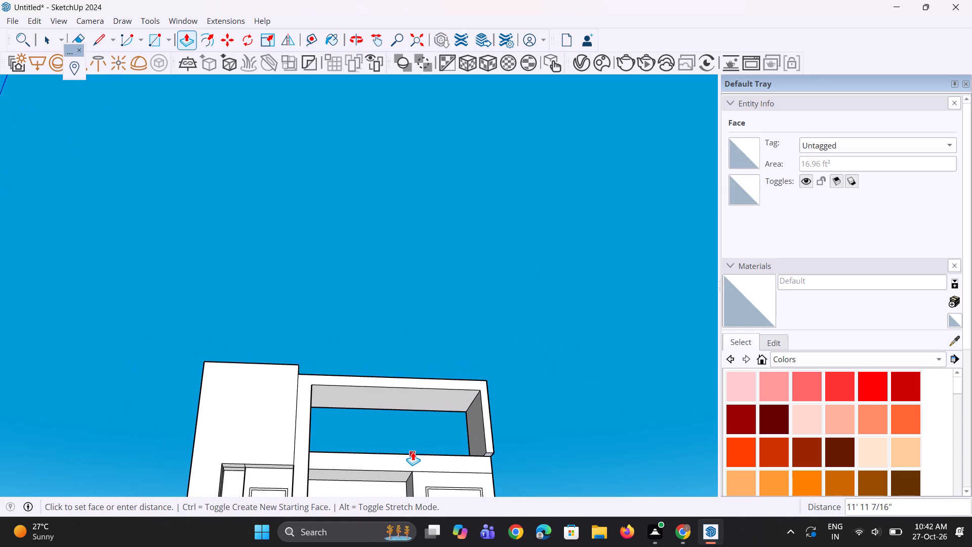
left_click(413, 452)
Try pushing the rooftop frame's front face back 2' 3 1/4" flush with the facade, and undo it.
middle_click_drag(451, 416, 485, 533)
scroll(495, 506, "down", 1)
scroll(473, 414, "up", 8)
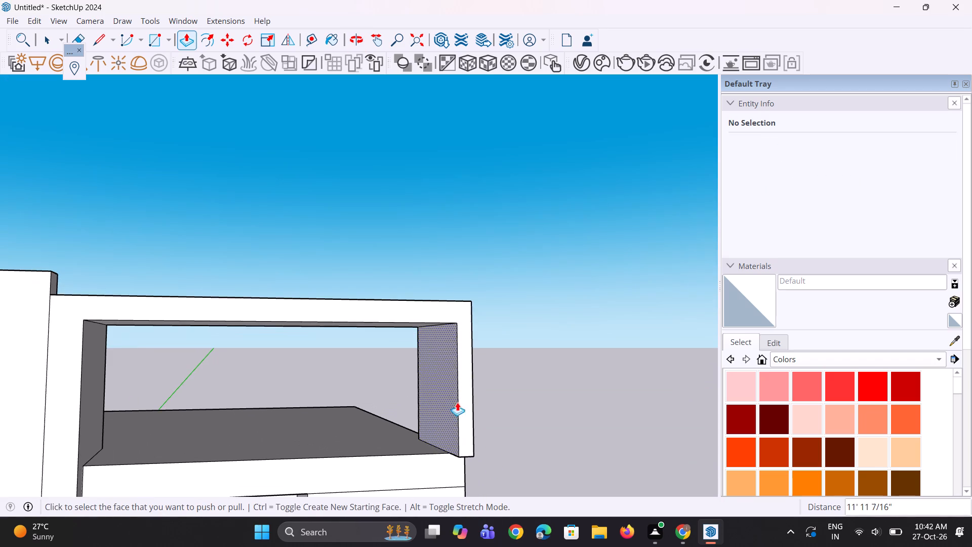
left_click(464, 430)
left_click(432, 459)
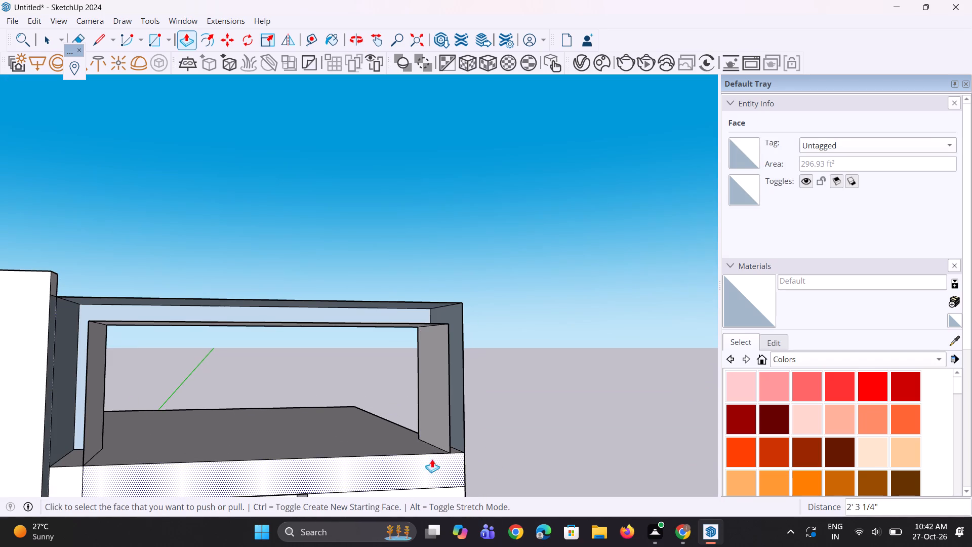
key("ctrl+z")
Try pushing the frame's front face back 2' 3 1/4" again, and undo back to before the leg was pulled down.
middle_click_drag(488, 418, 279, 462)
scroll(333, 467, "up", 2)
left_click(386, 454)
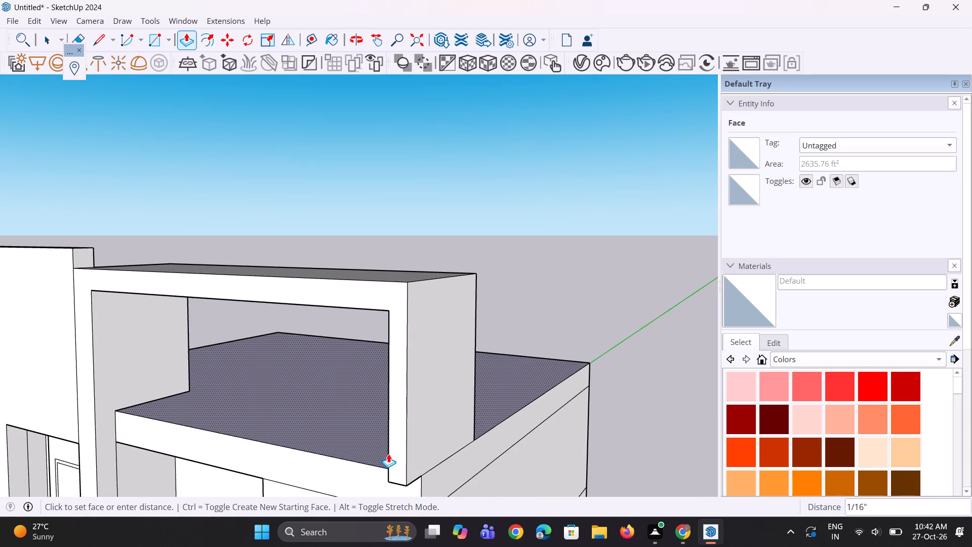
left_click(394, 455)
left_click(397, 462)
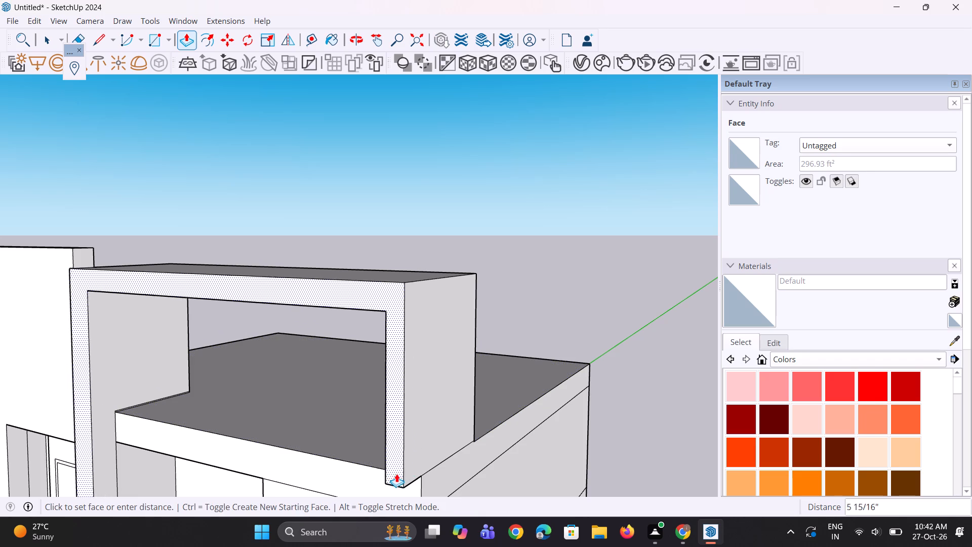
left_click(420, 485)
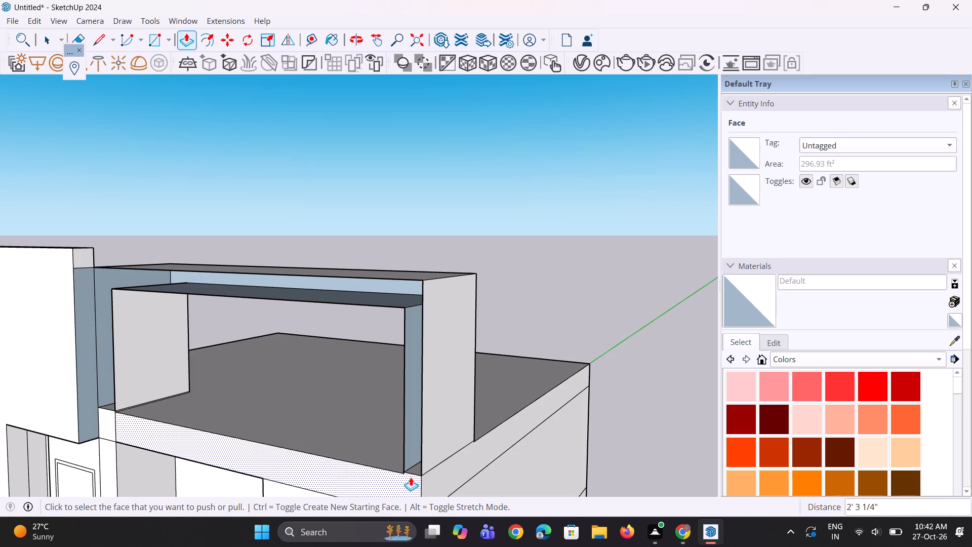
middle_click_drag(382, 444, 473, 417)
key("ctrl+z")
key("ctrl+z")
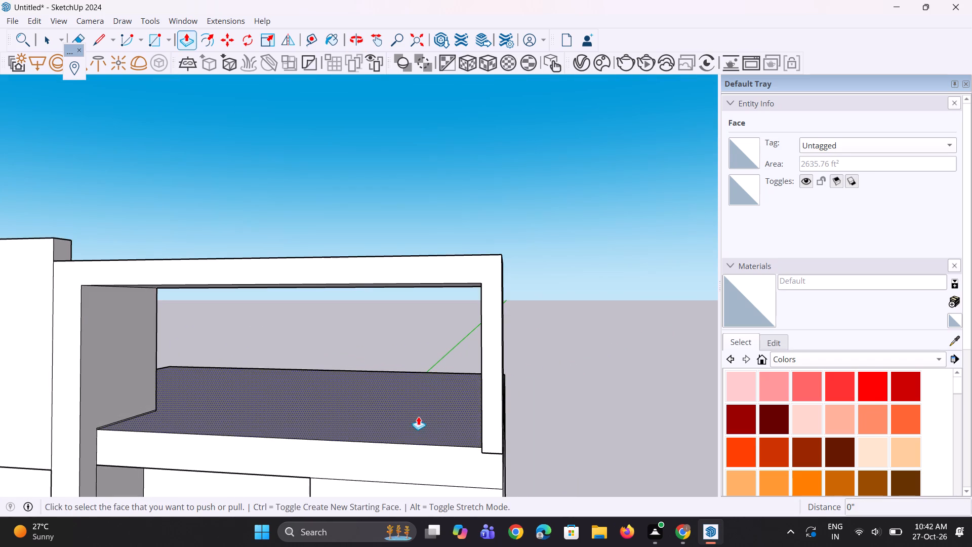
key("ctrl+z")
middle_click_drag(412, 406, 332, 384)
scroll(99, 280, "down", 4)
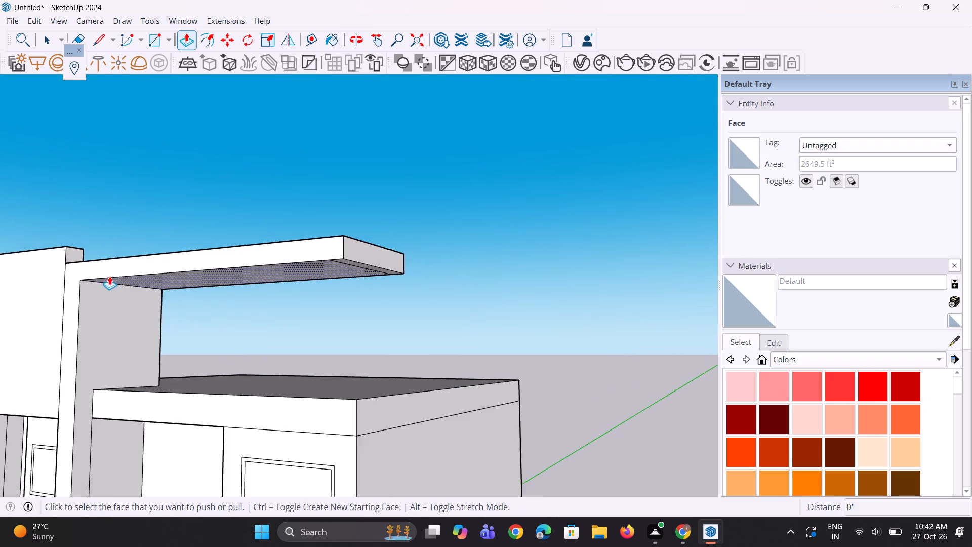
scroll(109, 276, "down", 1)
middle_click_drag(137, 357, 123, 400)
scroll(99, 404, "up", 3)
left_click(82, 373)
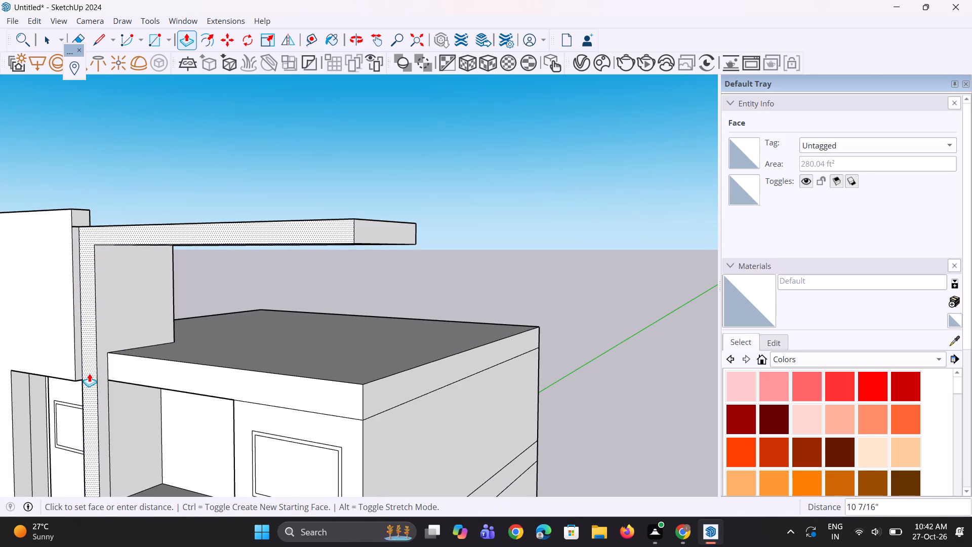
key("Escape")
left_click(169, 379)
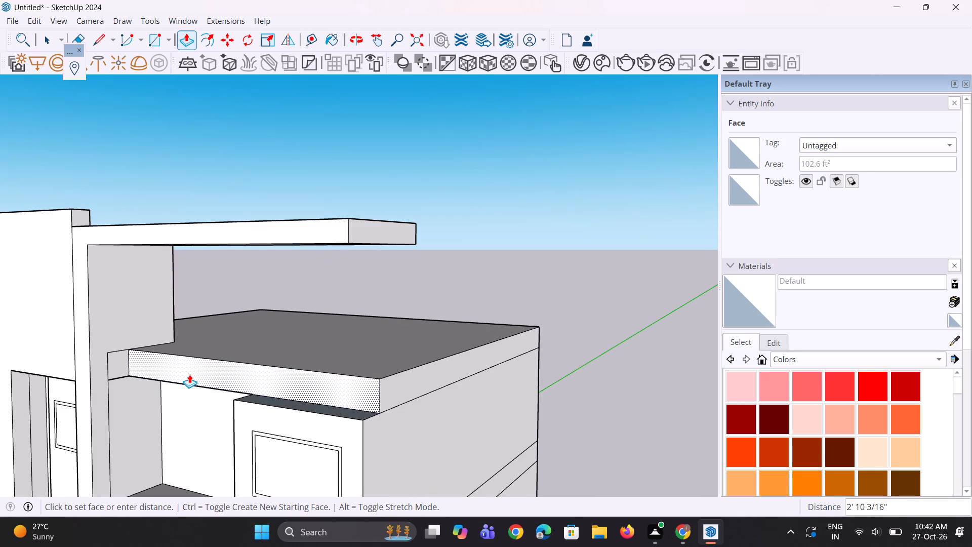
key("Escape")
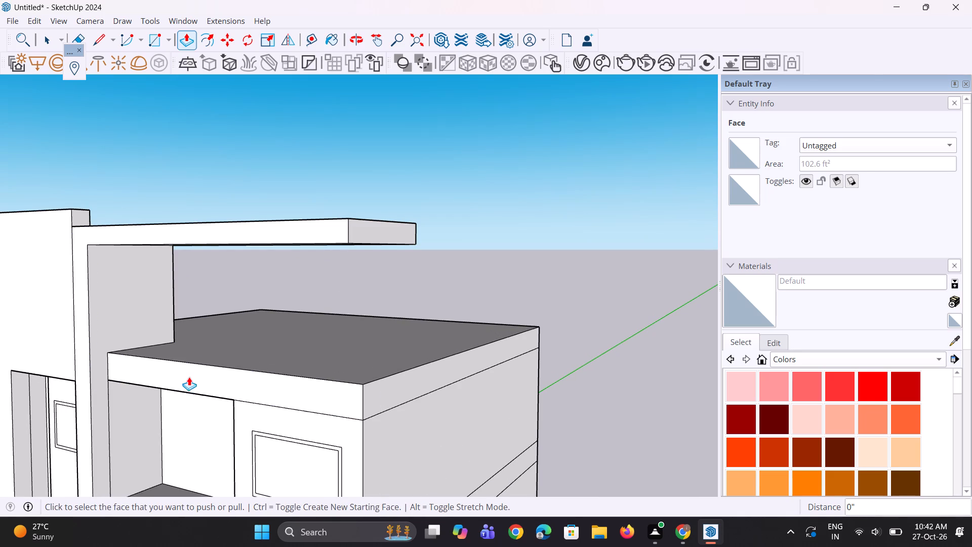
Pull the narrow end face on the beam's underside down 11' 11 7/16" to meet the roof edge as a leg.
scroll(186, 382, "up", 1)
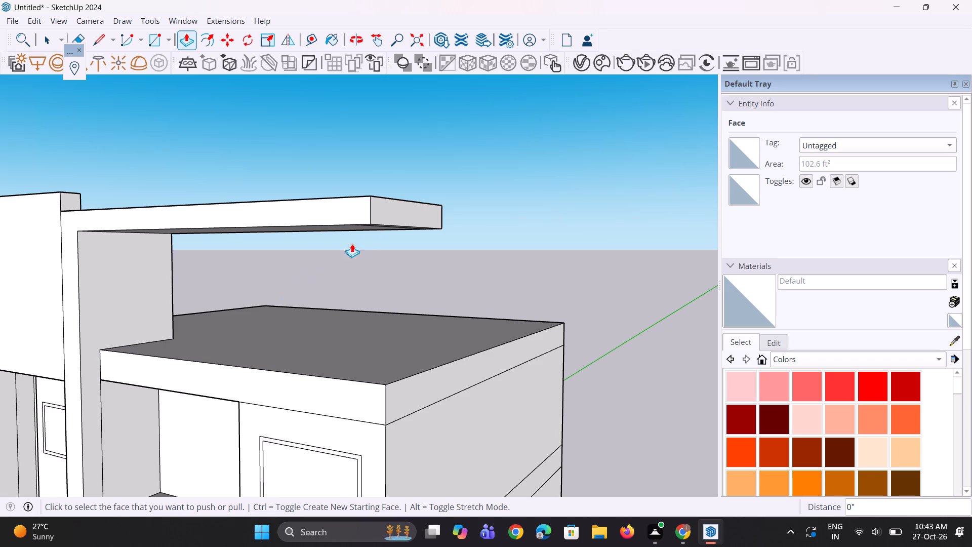
middle_click_drag(349, 230, 432, 149)
left_click(465, 154)
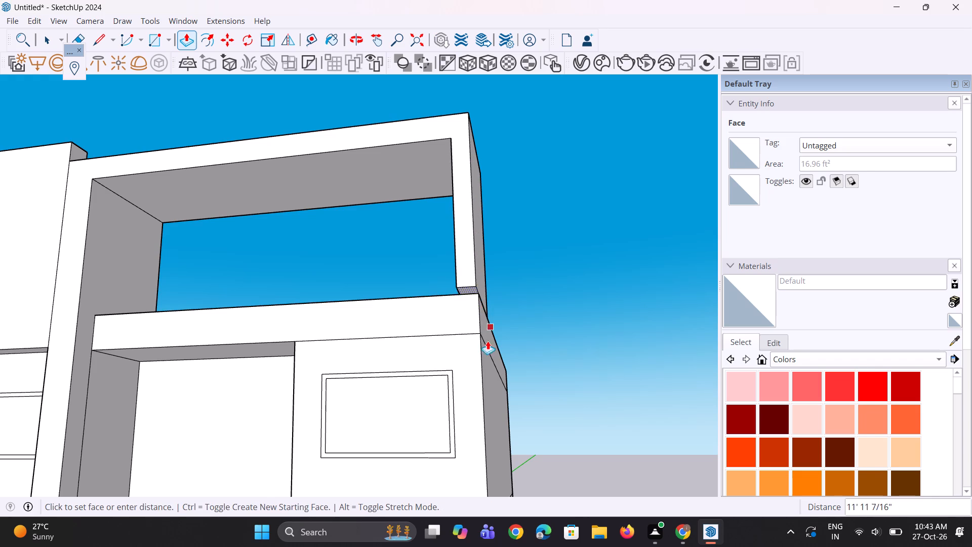
left_click(378, 297)
Pull the leg's projecting bottom face down 68' 3 3/4" along the facade's outer corner.
scroll(431, 288, "up", 1)
middle_click_drag(437, 296, 503, 400)
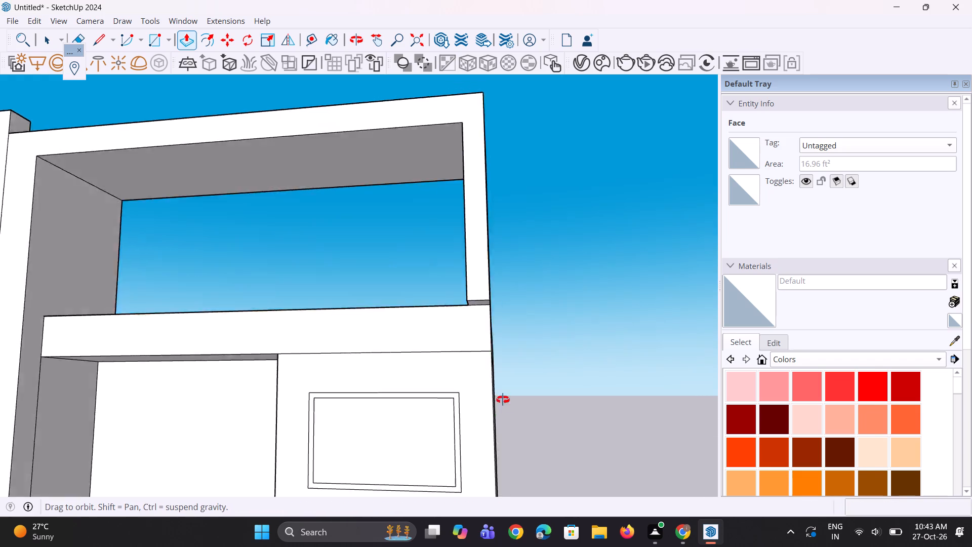
middle_click_drag(503, 400, 560, 400)
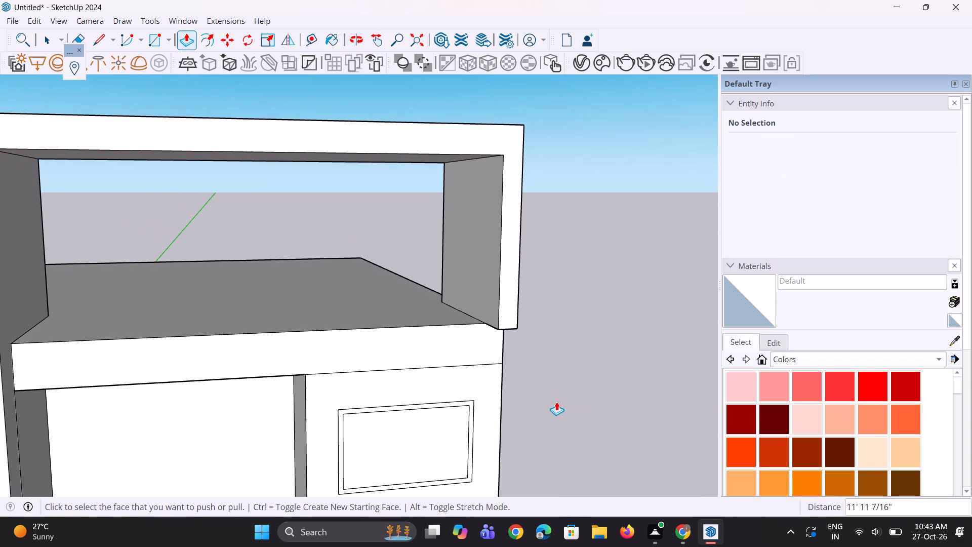
scroll(556, 402, "up", 2)
middle_click_drag(480, 364, 480, 218)
left_click(489, 266)
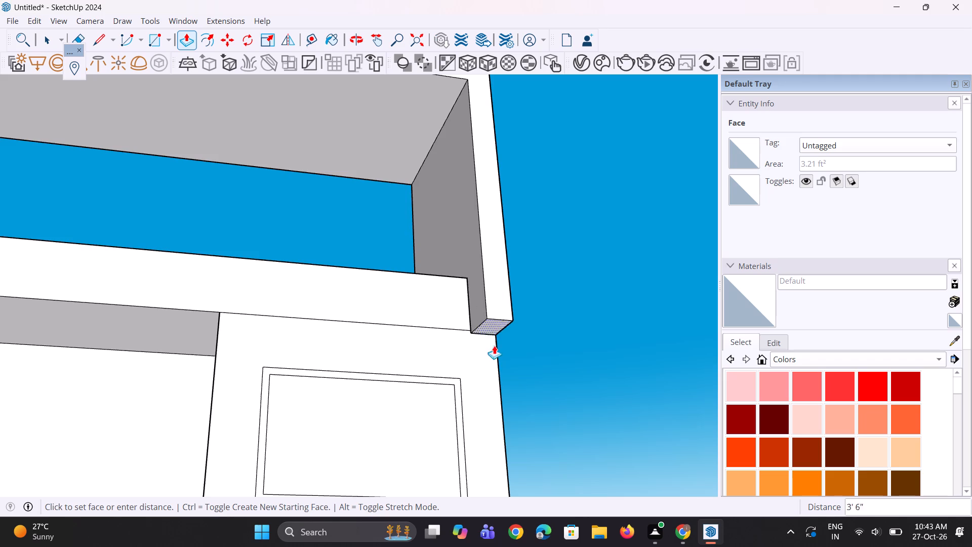
scroll(499, 351, "down", 18)
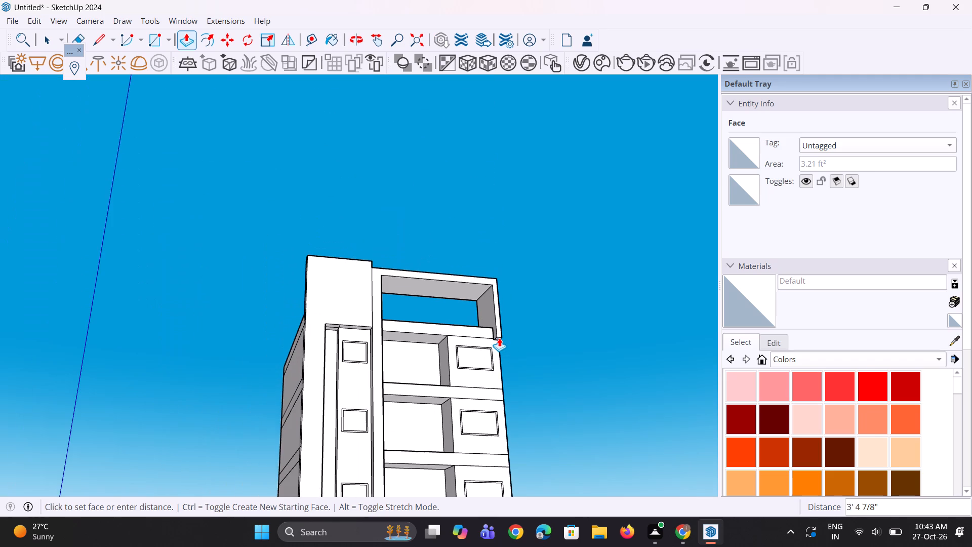
scroll(507, 380, "down", 5)
scroll(510, 421, "down", 4)
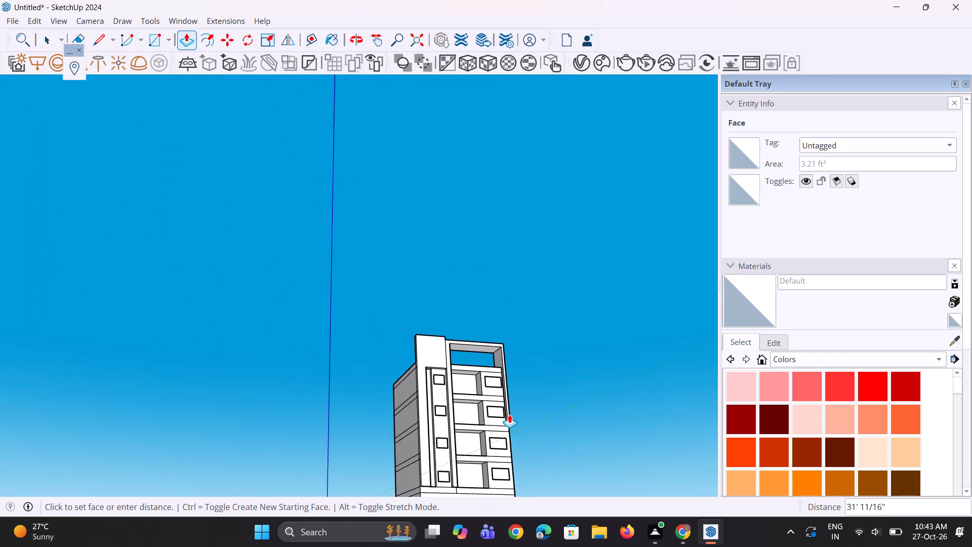
scroll(509, 412, "down", 4)
left_click(502, 464)
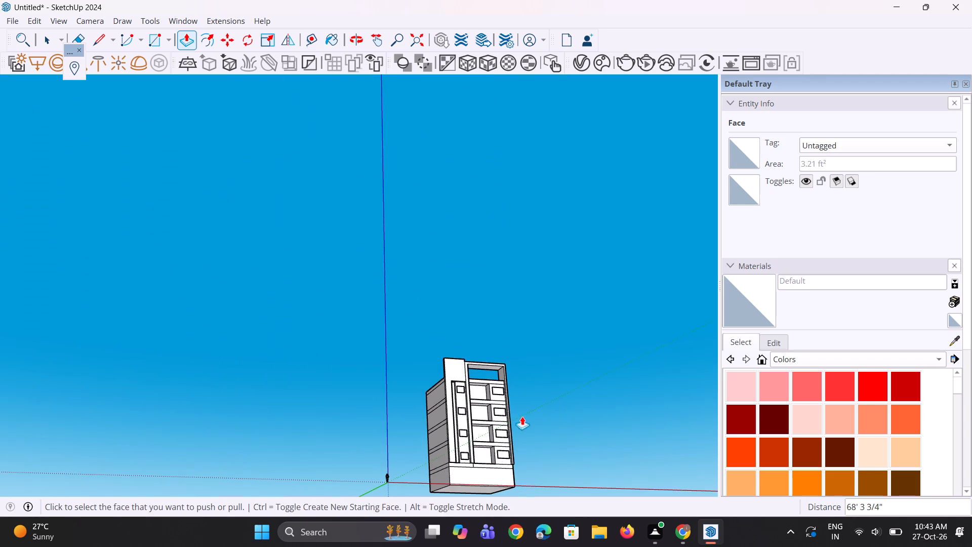
Examine the upper facade and the rooftop frame with its outer leg from the front.
middle_click_drag(522, 416, 505, 494)
scroll(499, 387, "up", 16)
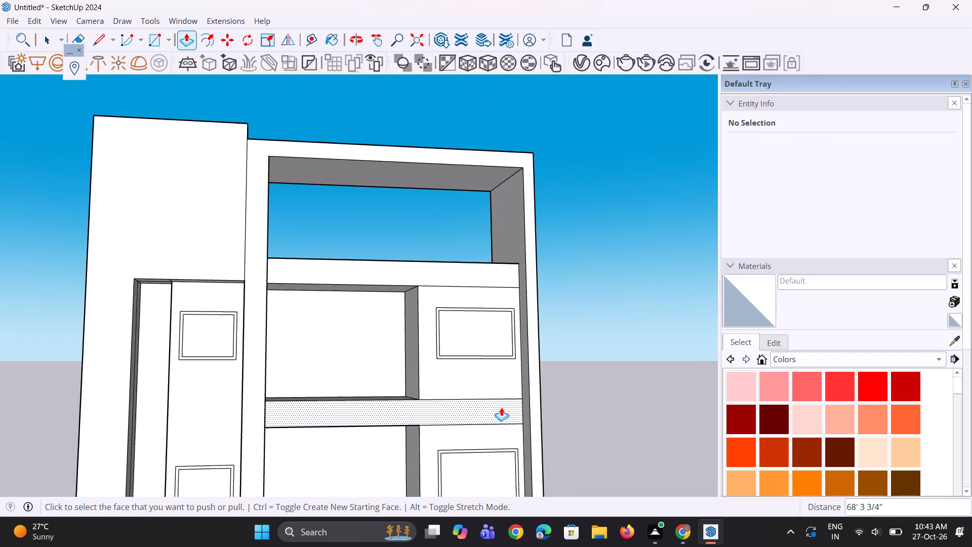
scroll(501, 407, "up", 5)
scroll(503, 415, "down", 2)
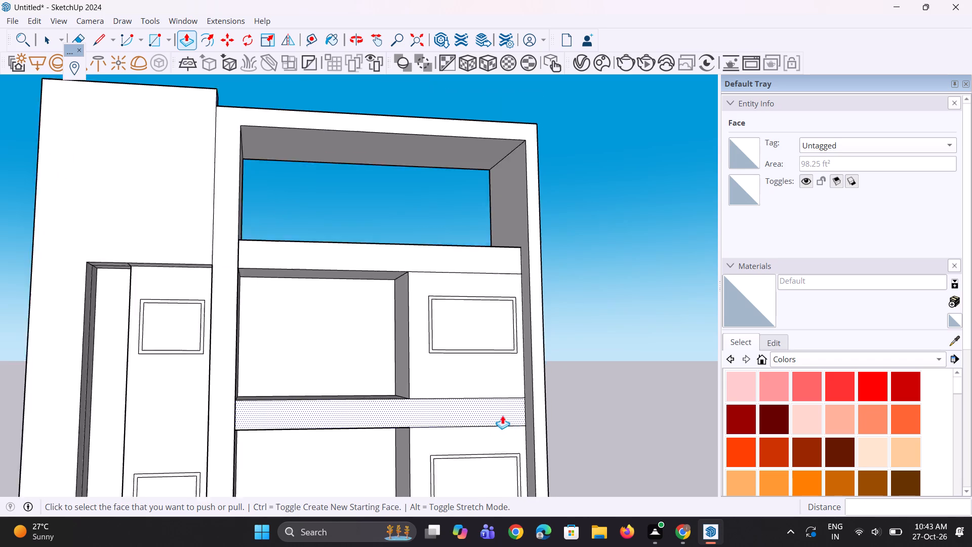
scroll(502, 415, "down", 2)
scroll(416, 402, "down", 4)
middle_click_drag(465, 384, 461, 398)
scroll(461, 398, "up", 3)
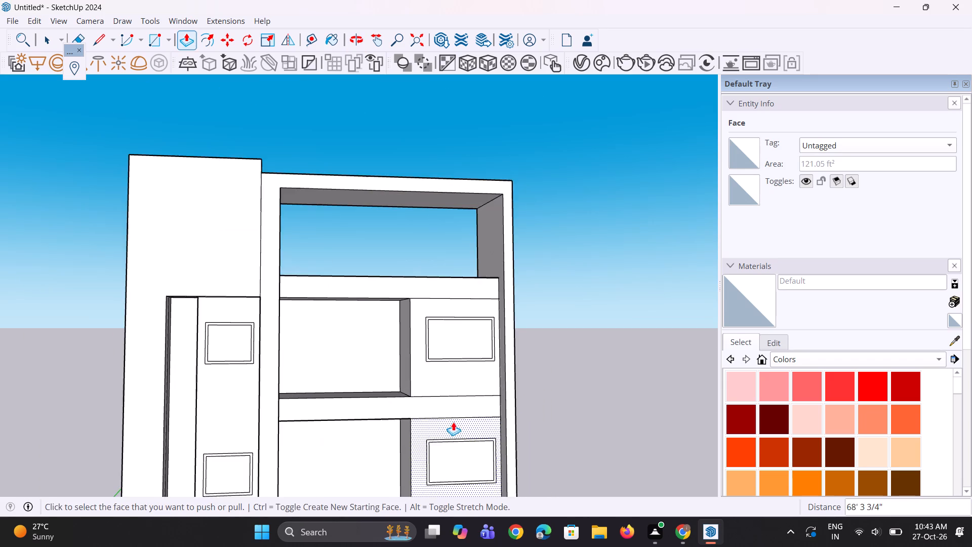
Erase the horizontal floor lines between the stacked windows on the wall strip beside the frame's outer leg.
scroll(453, 422, "up", 5)
key("e")
left_click_drag(436, 372, 436, 384)
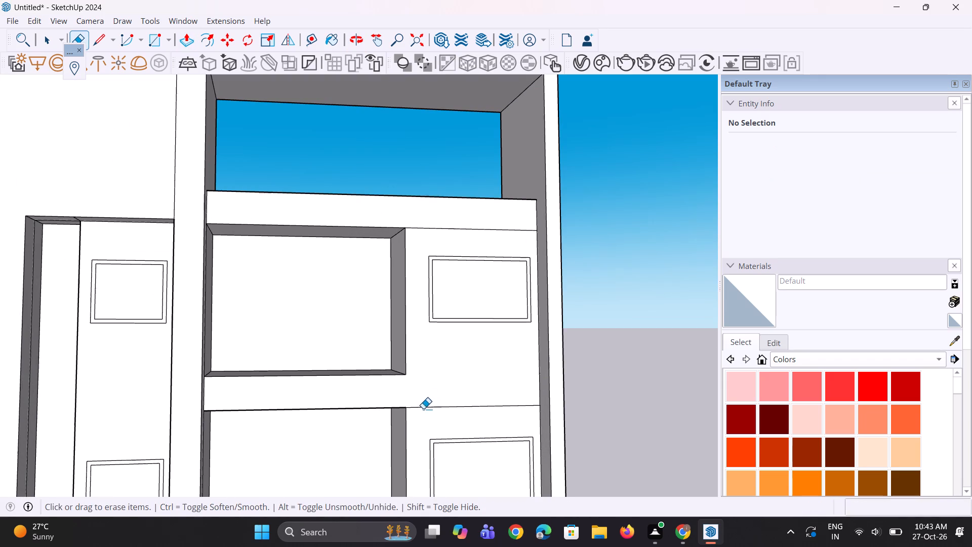
left_click_drag(424, 408, 428, 404)
scroll(354, 270, "down", 8)
scroll(426, 432, "up", 3)
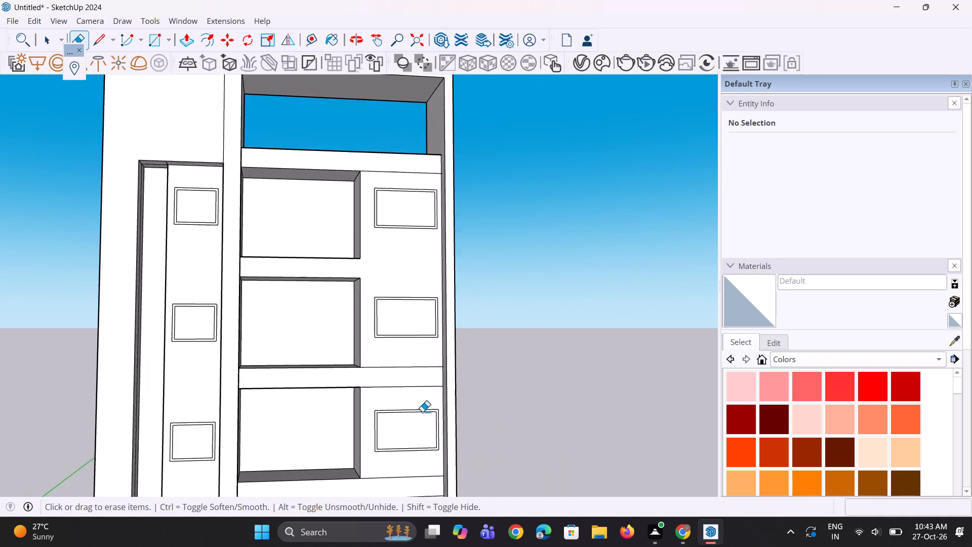
scroll(426, 408, "up", 4)
left_click_drag(408, 345, 408, 378)
scroll(386, 292, "down", 8)
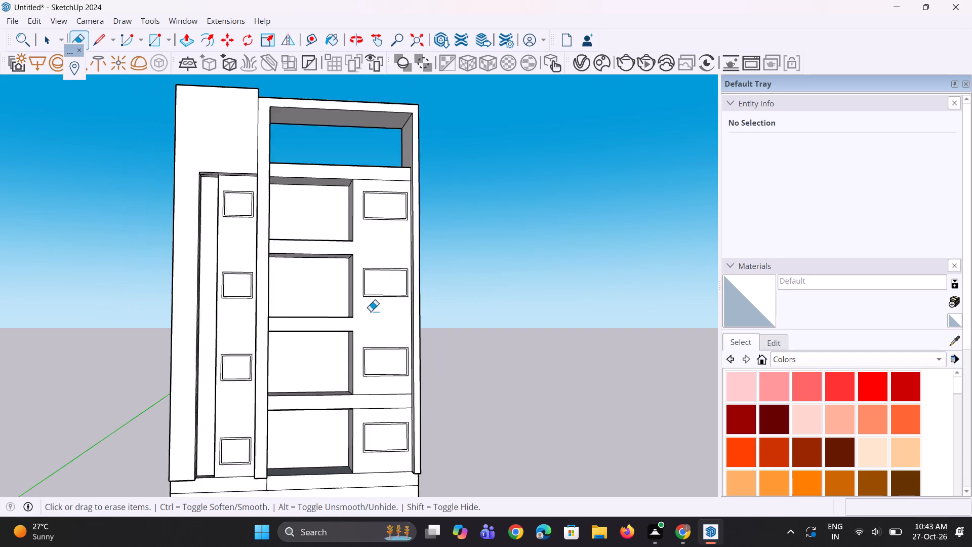
scroll(371, 311, "down", 1)
scroll(356, 408, "up", 8)
left_click_drag(373, 383, 374, 398)
left_click_drag(373, 355, 374, 365)
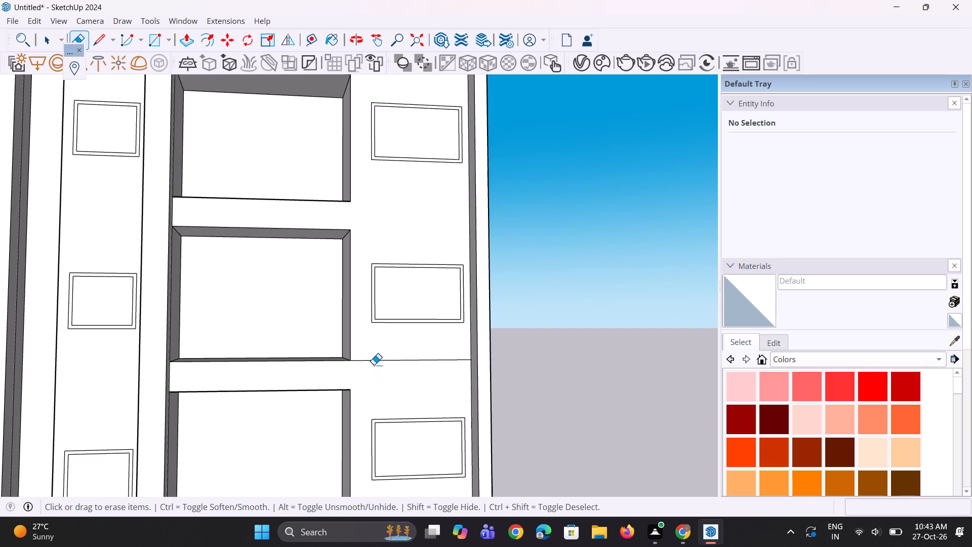
left_click_drag(374, 365, 375, 367)
Move the third window from the top, beside the frame's outer leg, slightly sideways toward the recessed bays with its border.
middle_click_drag(394, 421, 475, 406)
scroll(421, 343, "down", 8)
middle_click_drag(434, 432, 416, 465)
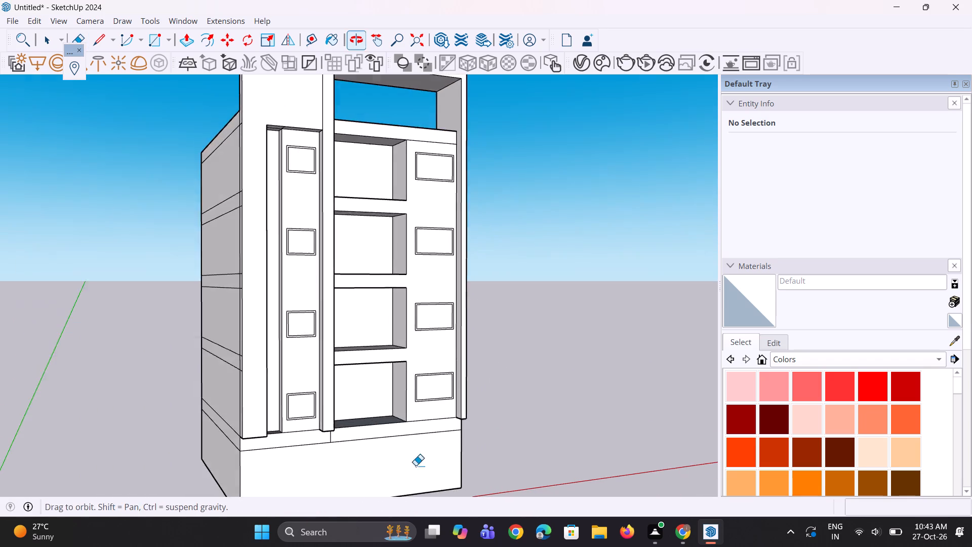
middle_click_drag(416, 465, 417, 467)
scroll(441, 396, "up", 4)
key("space")
middle_click_drag(479, 410, 356, 439)
scroll(385, 414, "up", 6)
scroll(449, 471, "down", 4)
scroll(437, 275, "up", 3)
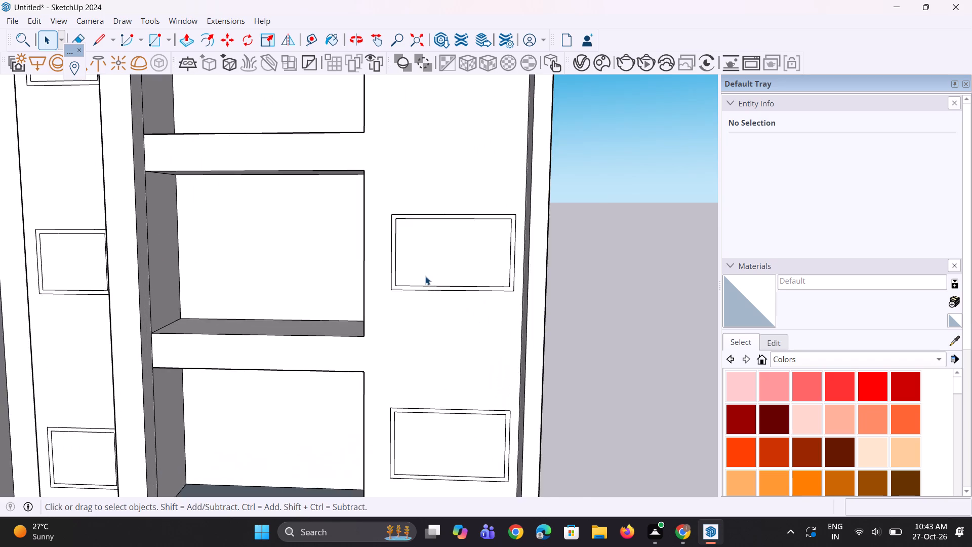
scroll(425, 276, "up", 4)
left_click(399, 275)
scroll(384, 289, "up", 6)
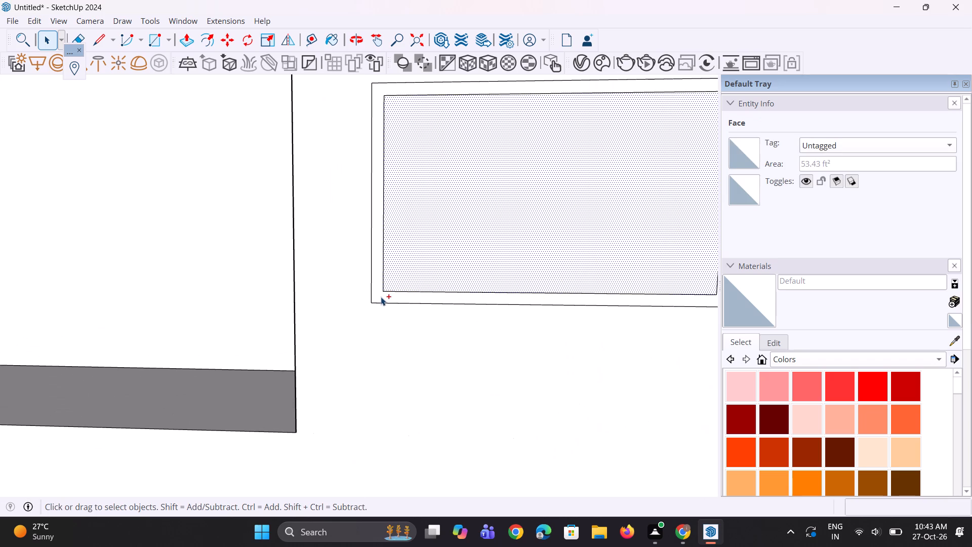
left_click(381, 297, "ctrl")
scroll(373, 318, "down", 4)
middle_click_drag(381, 318, 394, 320)
key("m")
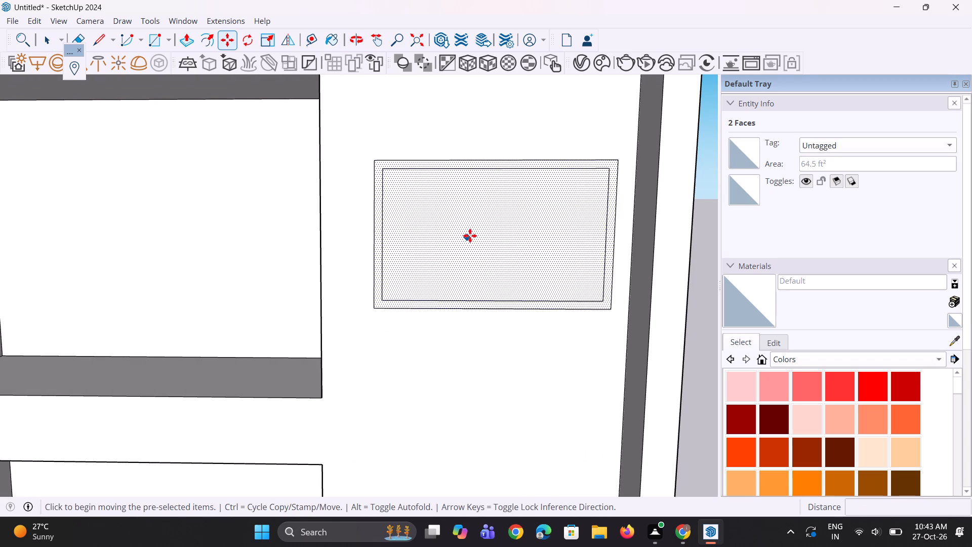
left_click(471, 234)
left_click(451, 235)
Nudge the same framed window slightly back toward the frame's outer leg.
scroll(513, 397, "down", 6)
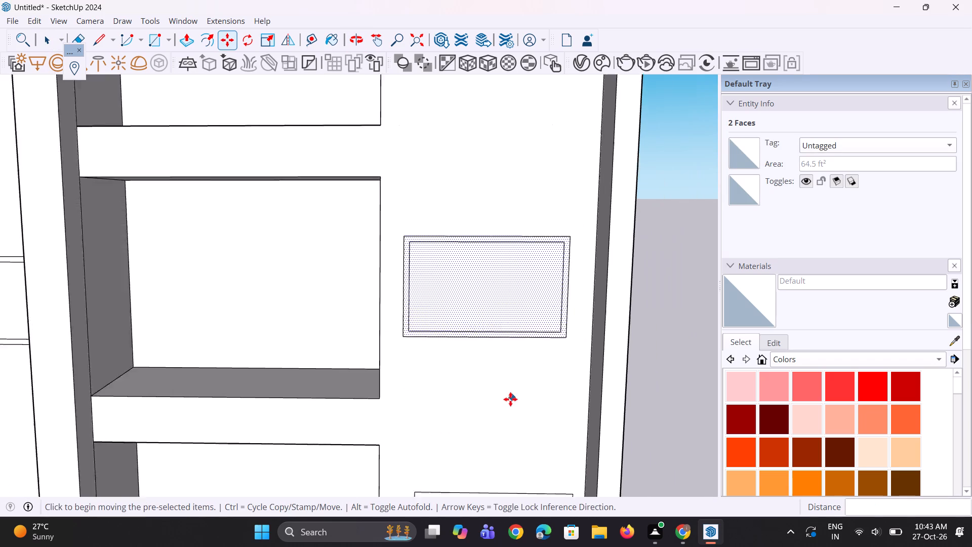
scroll(505, 394, "up", 1)
middle_click_drag(496, 385, 466, 369)
left_click(487, 312)
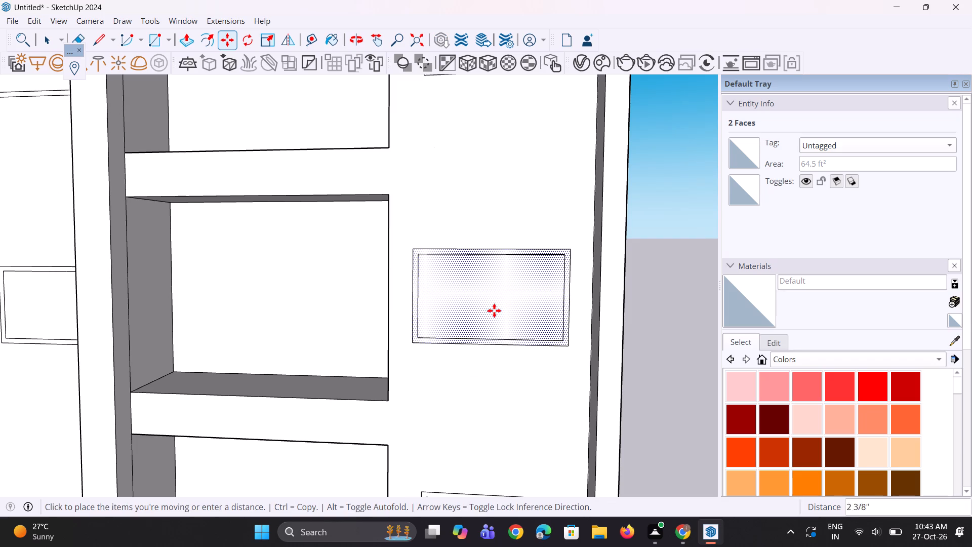
left_click(498, 308)
key("space")
key("space")
scroll(435, 374, "down", 5)
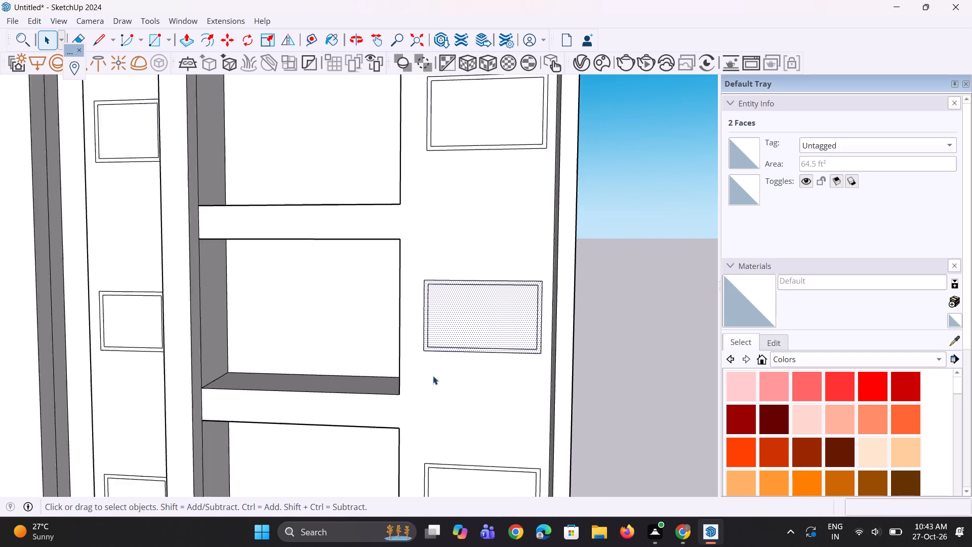
left_click(578, 330)
Move the second window from the top in the outer column, pane and border, slightly sideways toward the recessed bays.
scroll(486, 433, "down", 5)
scroll(483, 285, "up", 5)
scroll(497, 243, "up", 1)
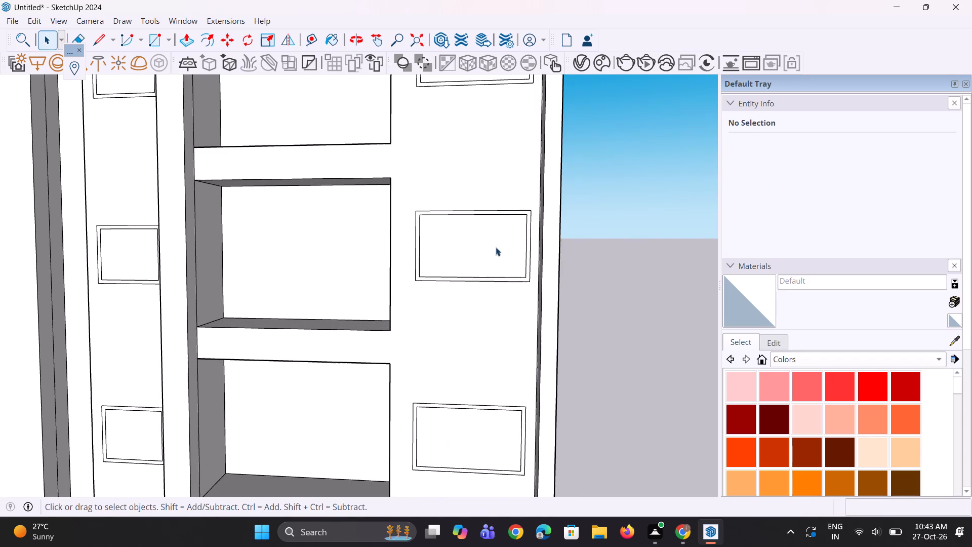
left_click(495, 247)
scroll(449, 274, "up", 6)
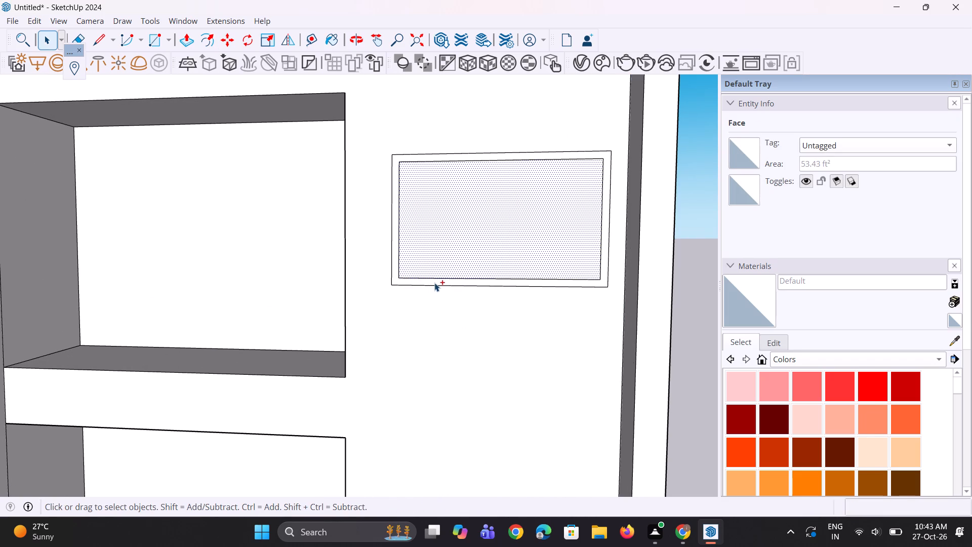
left_click(434, 283, "ctrl")
key("m")
left_click(463, 257)
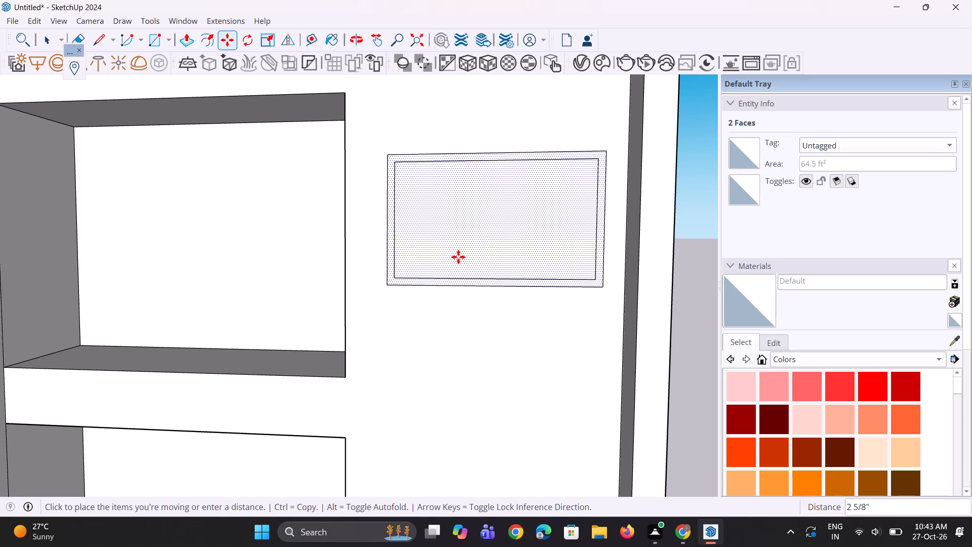
left_click(453, 257)
scroll(482, 310, "down", 11)
middle_click_drag(495, 328, 516, 340)
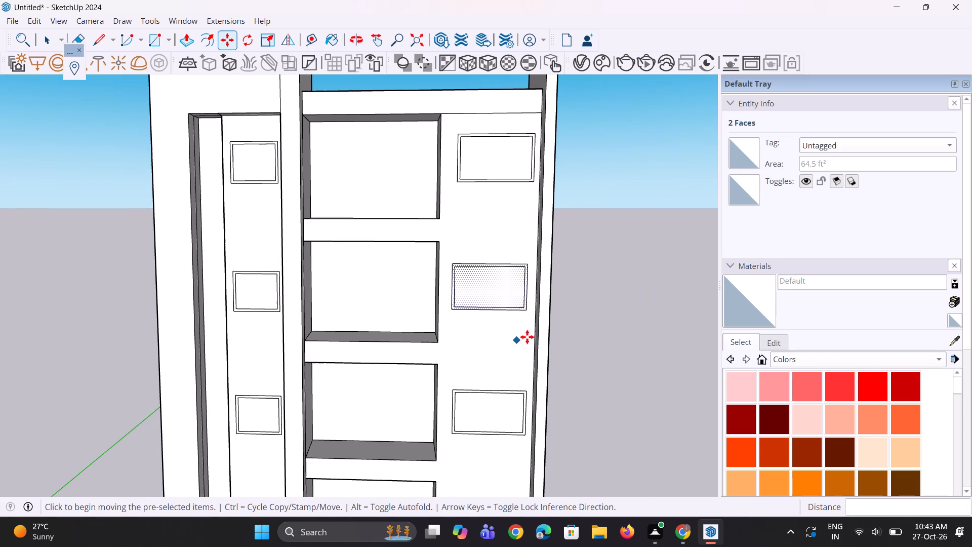
key("space")
left_click(597, 327)
key("space")
Move the top window of the outer column, pane and border, slightly sideways toward the recessed bays.
scroll(515, 149, "up", 3)
scroll(468, 164, "up", 4)
left_click(468, 164)
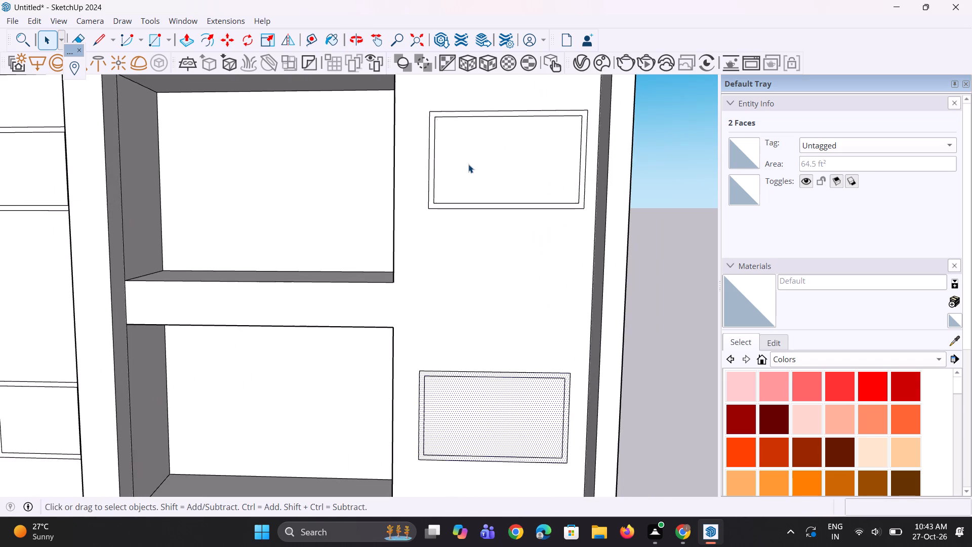
scroll(426, 191, "up", 9)
left_click(462, 211, "ctrl")
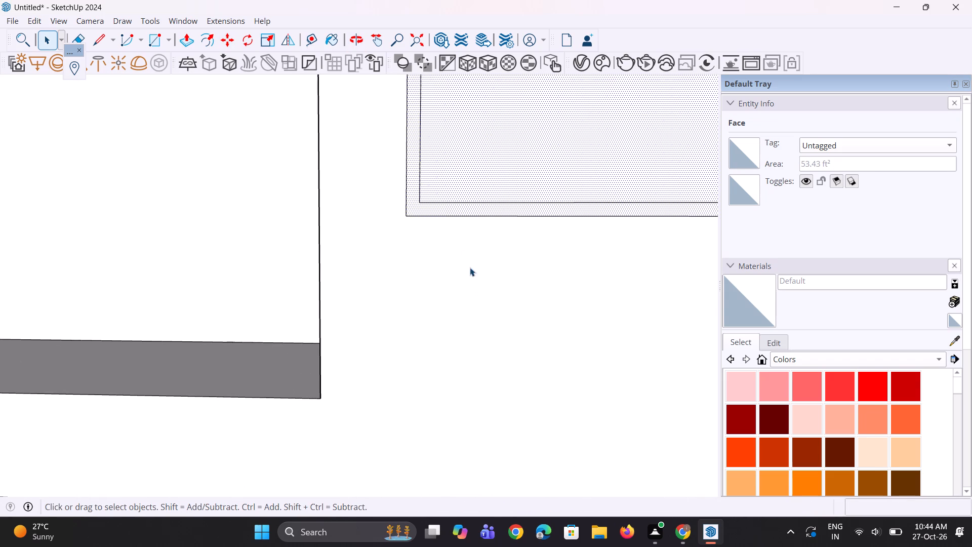
scroll(480, 297, "down", 10)
middle_click_drag(502, 271, 503, 235)
scroll(508, 223, "up", 1)
key("m")
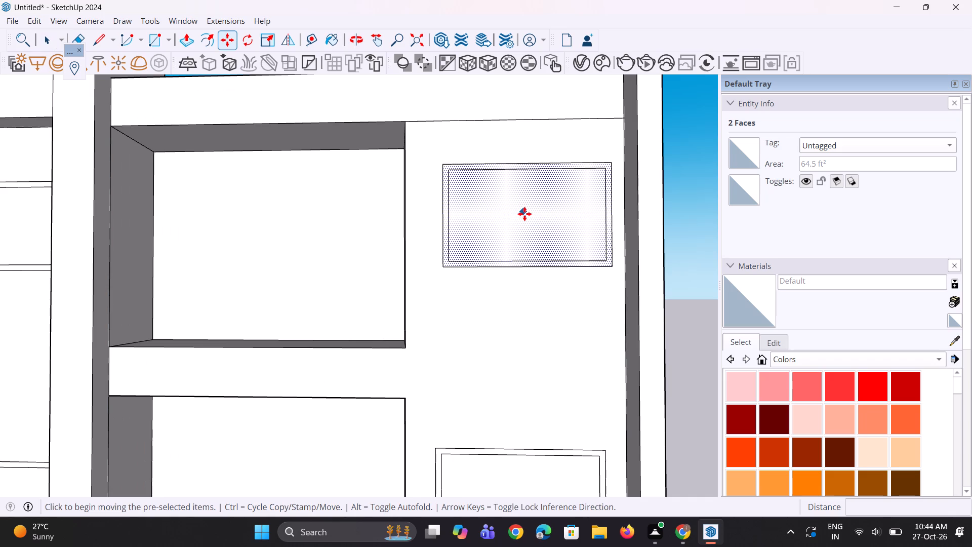
left_click(524, 214)
left_click(516, 215)
scroll(481, 241, "down", 5)
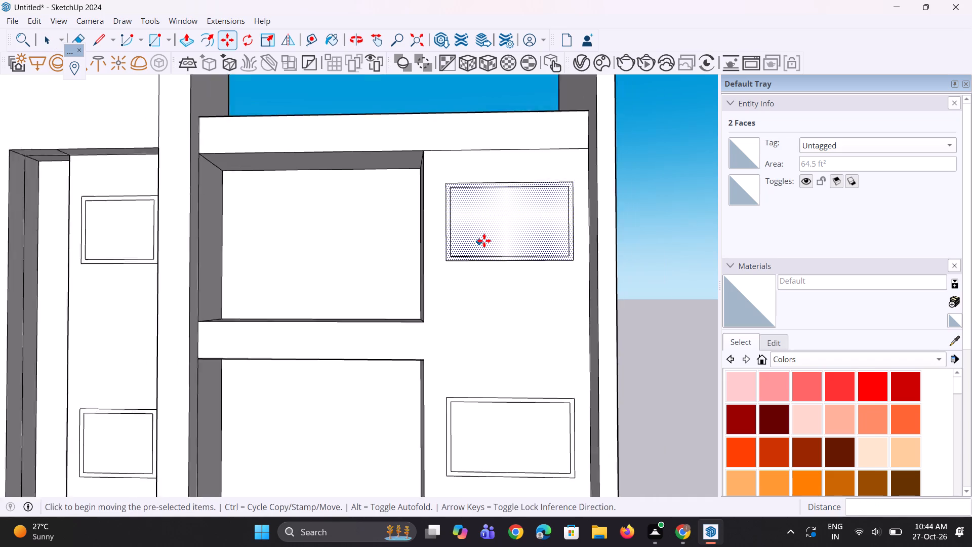
key("space")
left_click(647, 263)
key("space")
scroll(539, 282, "down", 6)
double_click(628, 281)
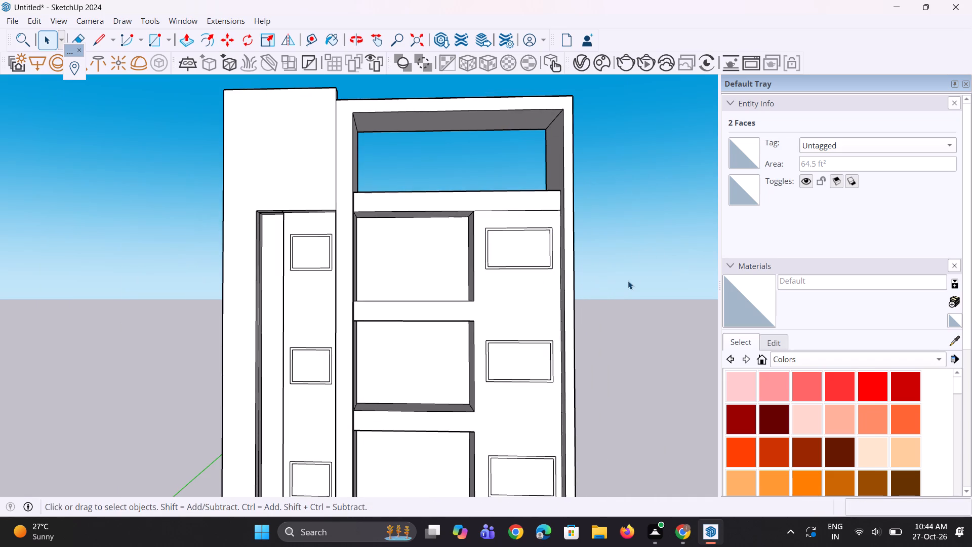
Examine the window alignment, recessed bays and projecting frame across the facade from several angles.
middle_click_drag(506, 318, 506, 354)
scroll(504, 353, "up", 2)
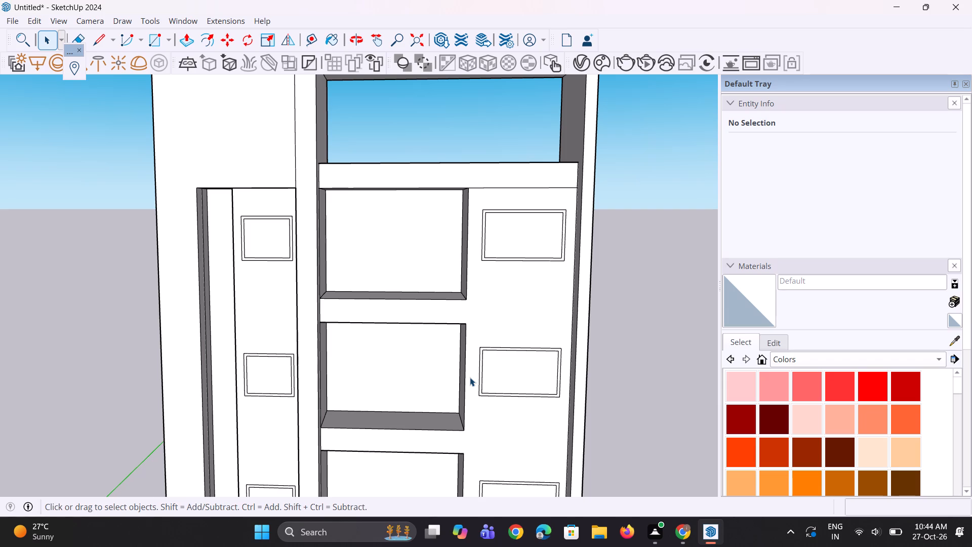
scroll(562, 200, "down", 3)
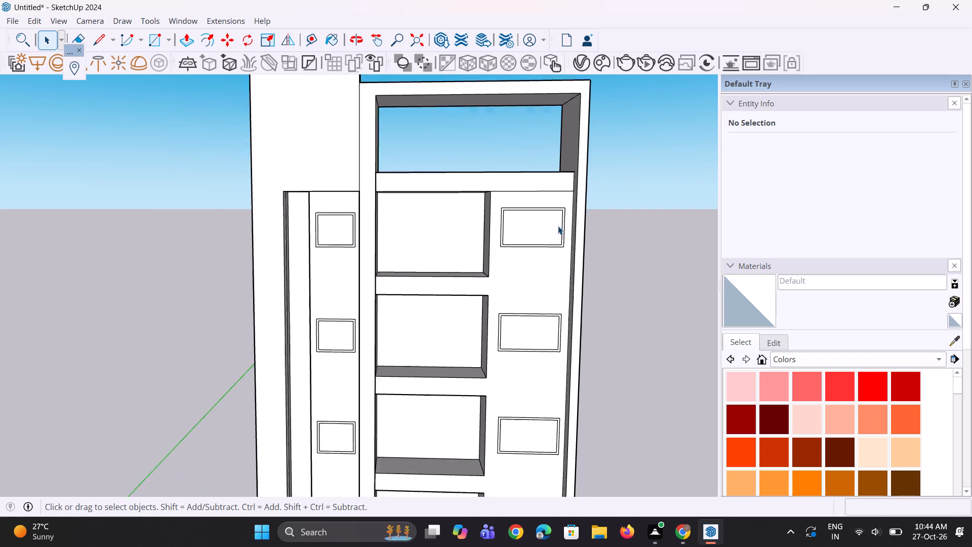
scroll(558, 226, "down", 1)
middle_click_drag(543, 260, 540, 253)
scroll(540, 224, "down", 4)
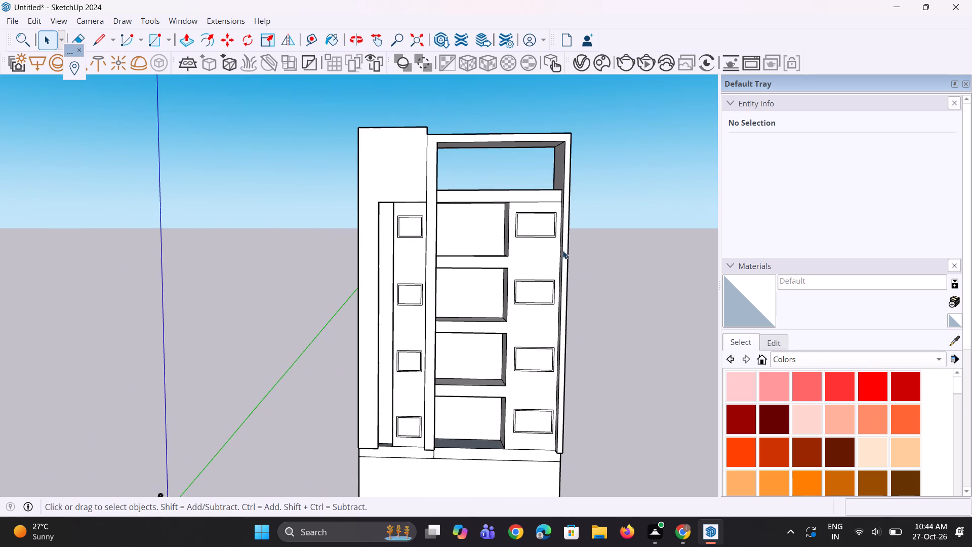
scroll(545, 221, "down", 4)
middle_click_drag(521, 237, 465, 344)
scroll(475, 293, "up", 3)
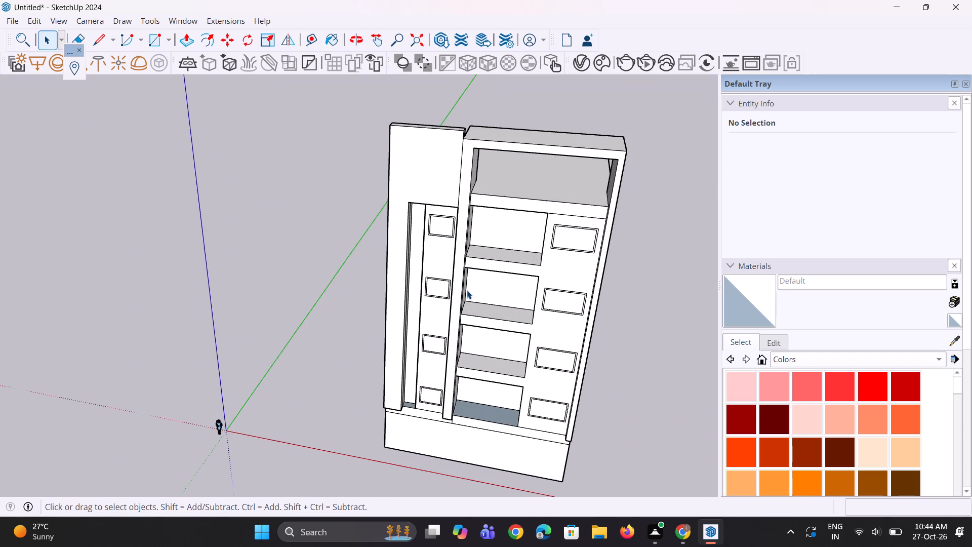
scroll(465, 290, "up", 8)
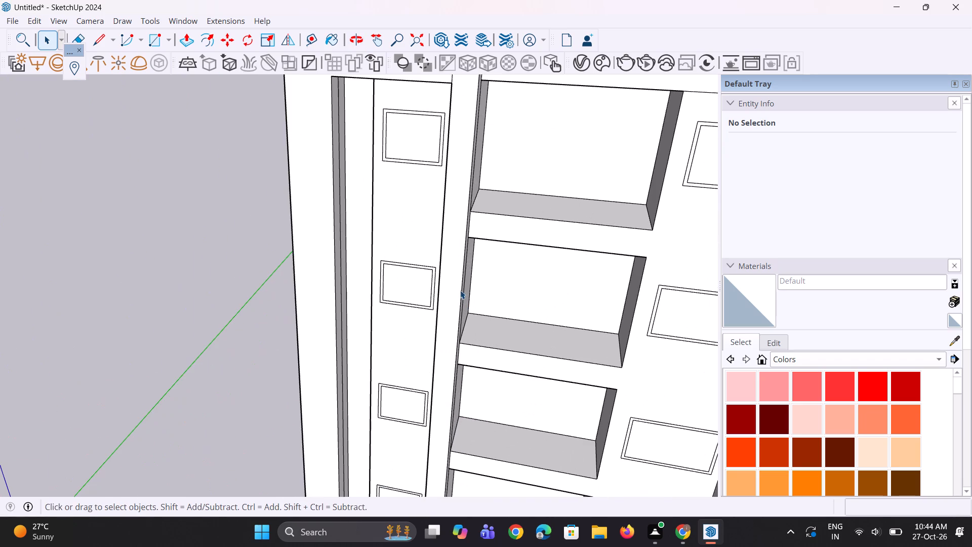
scroll(456, 327, "down", 5)
middle_click_drag(497, 317, 606, 272)
scroll(591, 315, "down", 5)
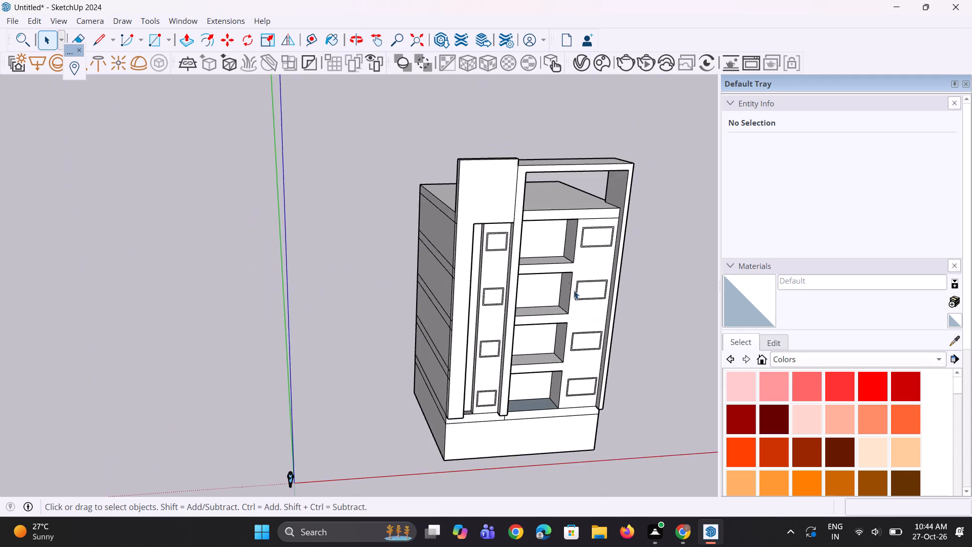
middle_click_drag(571, 289, 504, 201)
scroll(496, 185, "up", 1)
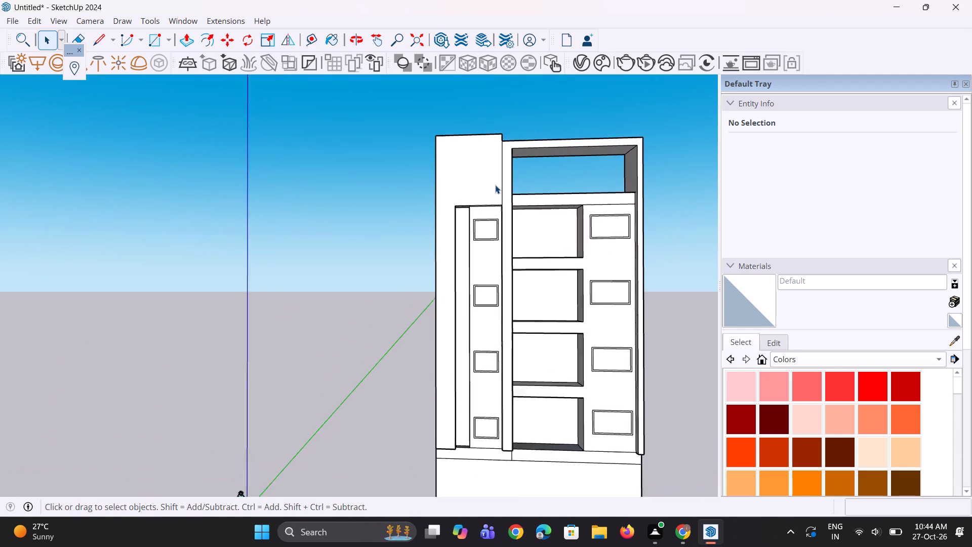
scroll(495, 185, "up", 4)
scroll(700, 258, "up", 1)
scroll(665, 263, "down", 3)
Copy the roof's front edge inside the rooftop frame about 11 3/4" back onto the roof surface.
middle_click_drag(646, 264, 654, 362)
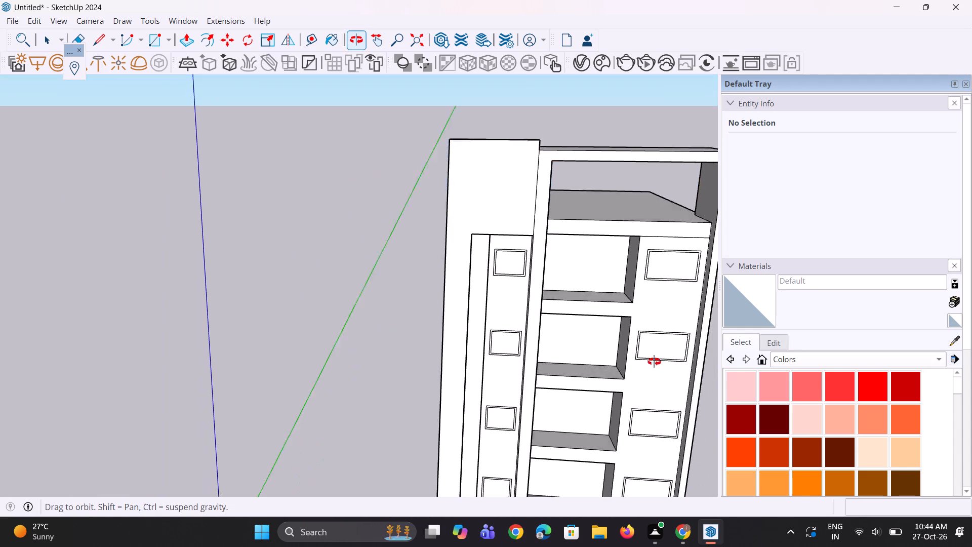
middle_click_drag(654, 362, 662, 373)
scroll(653, 214, "up", 2)
left_click(653, 227)
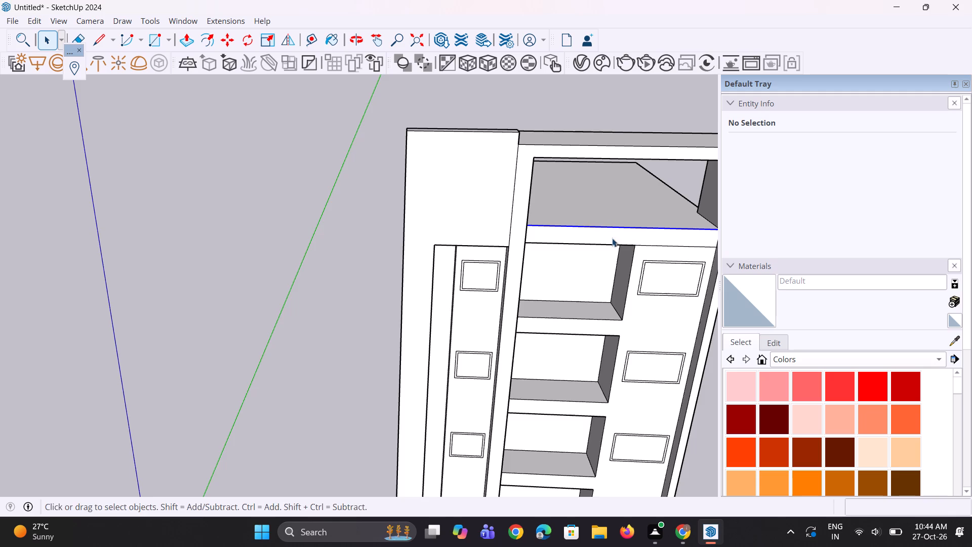
middle_click_drag(610, 241, 613, 286)
scroll(625, 278, "up", 4)
key("m")
scroll(492, 194, "down", 3)
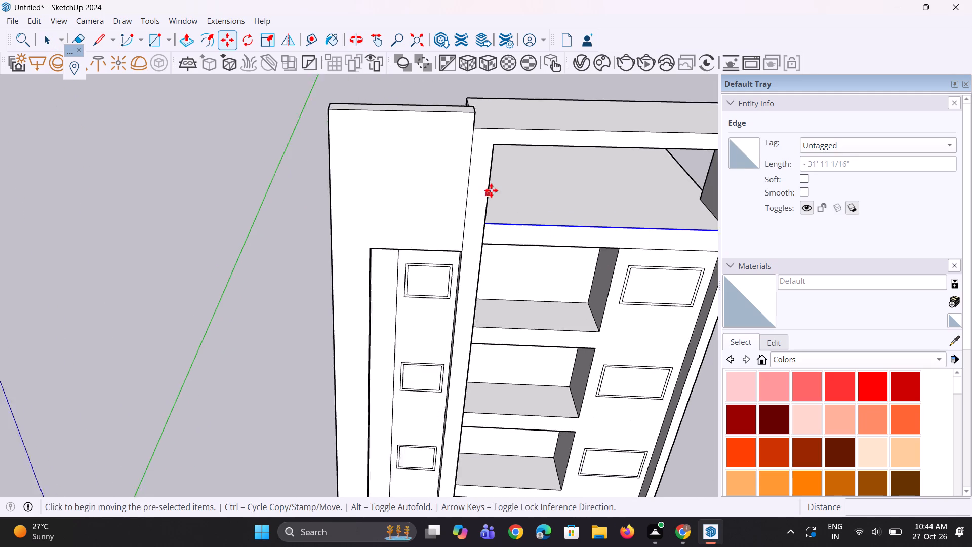
scroll(491, 190, "down", 7)
middle_click_drag(566, 247, 564, 291)
scroll(577, 237, "up", 2)
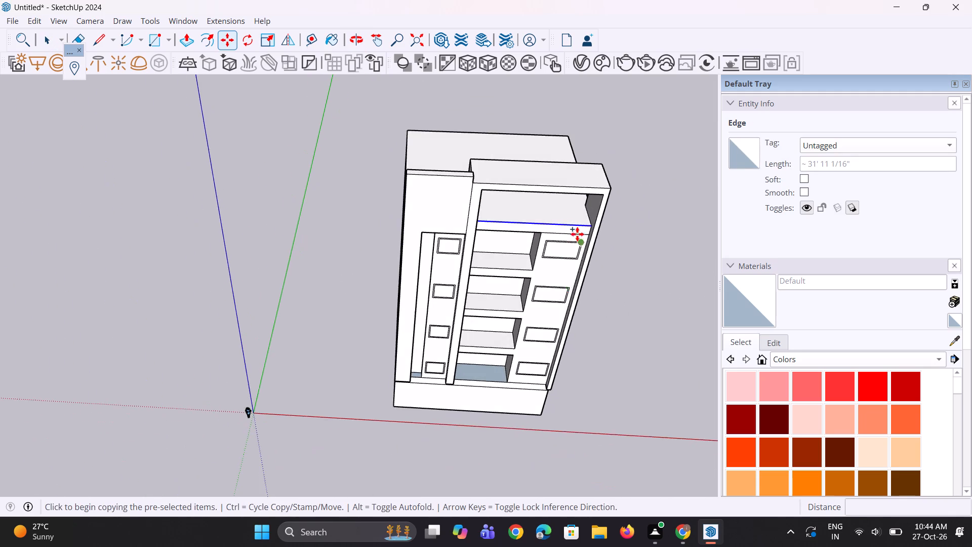
scroll(577, 234, "up", 10)
left_click(601, 219)
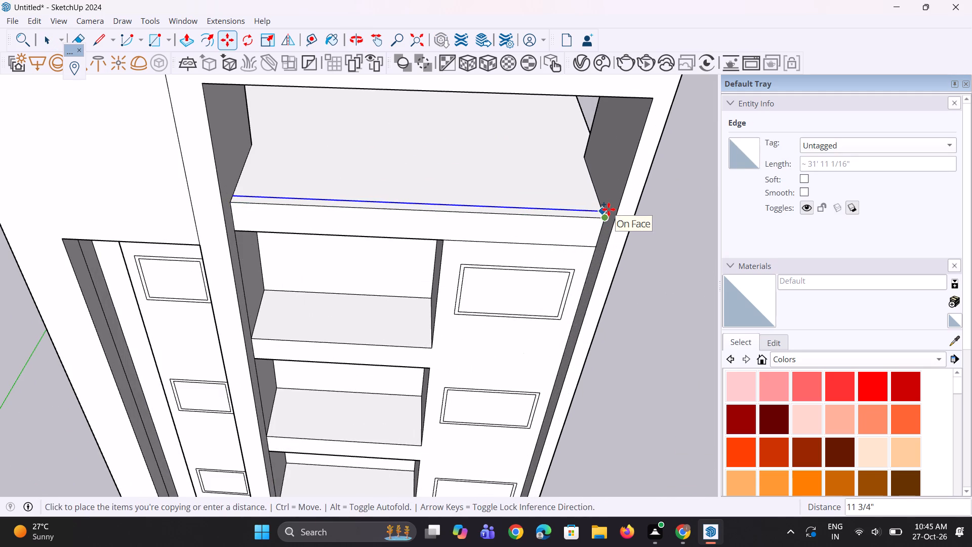
left_click(609, 208)
middle_click_drag(561, 270, 564, 307)
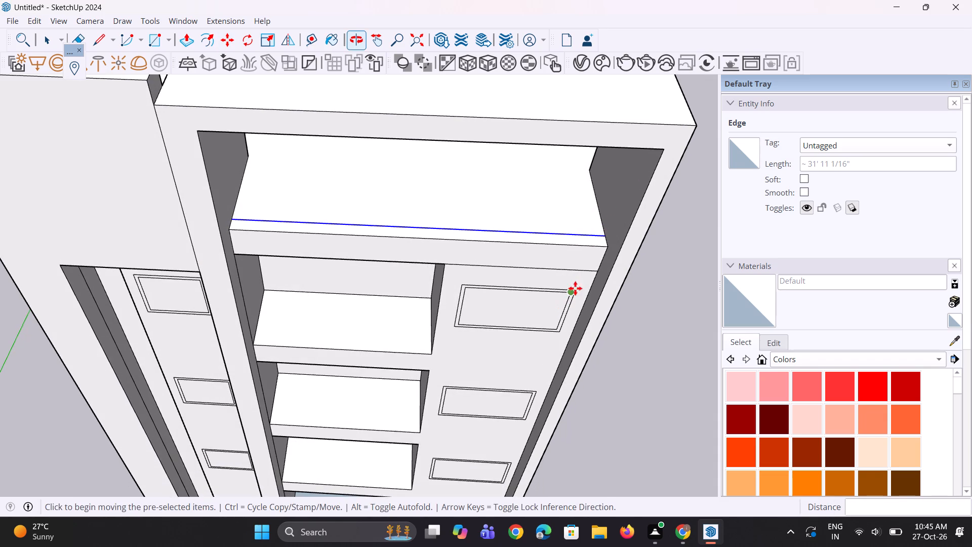
key("space")
scroll(576, 256, "up", 2)
key("space")
scroll(515, 269, "down", 4)
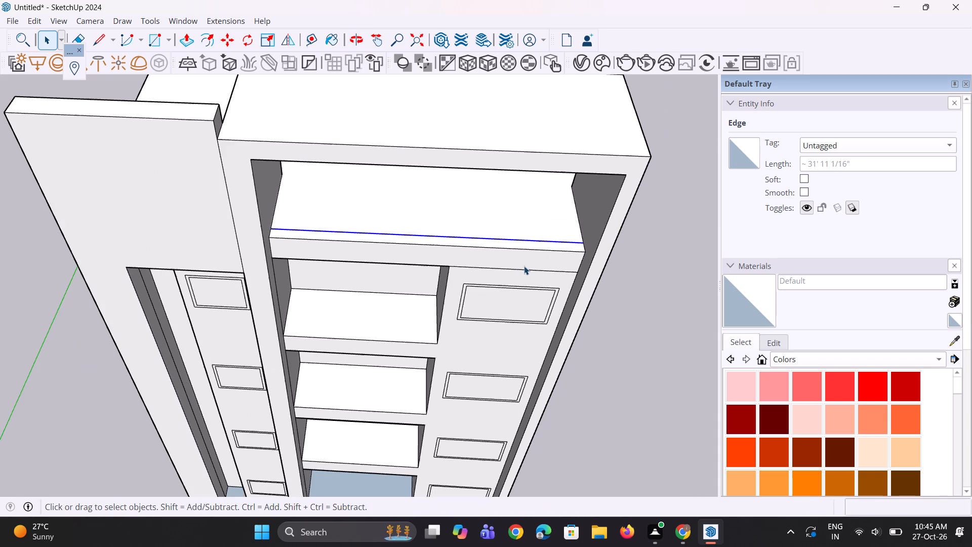
left_click_drag(670, 313, 669, 307)
middle_click_drag(549, 269, 541, 240)
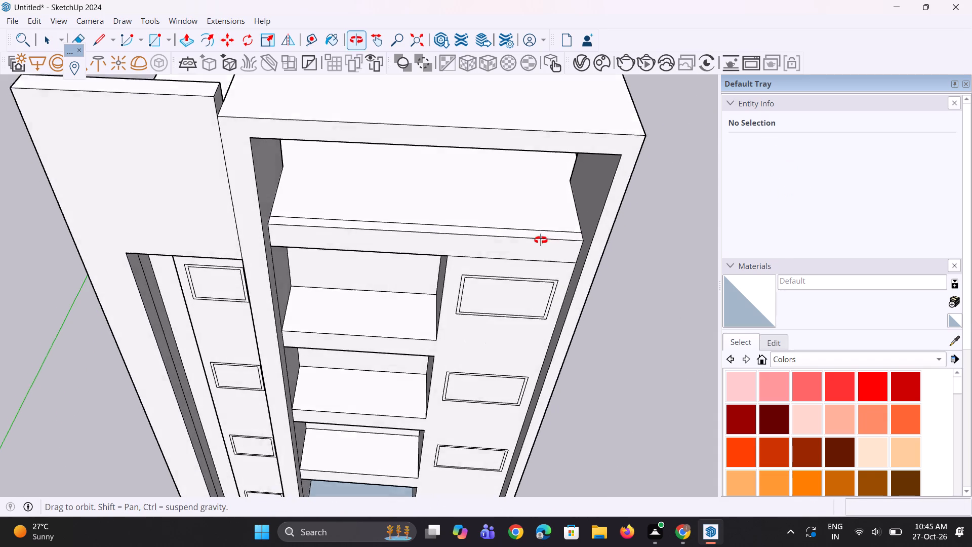
Copy the short end edge of the roof's front strip about 13' 2 5/8" along the strip, dividing it above the recessed bays' edge.
middle_click_drag(541, 240, 516, 204)
scroll(516, 204, "up", 2)
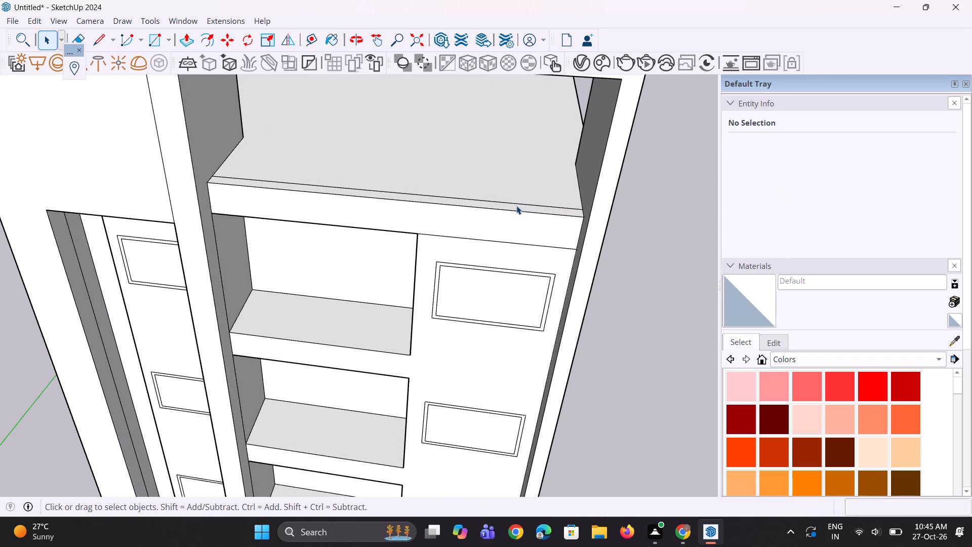
key("p")
key("space")
key("space")
middle_click_drag(530, 197, 578, 272)
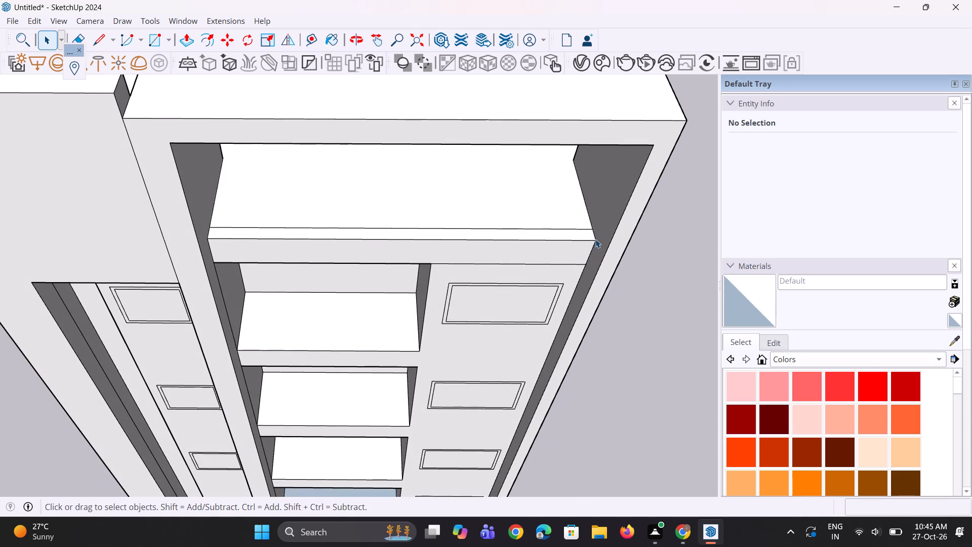
left_click(596, 237)
scroll(595, 239, "up", 3)
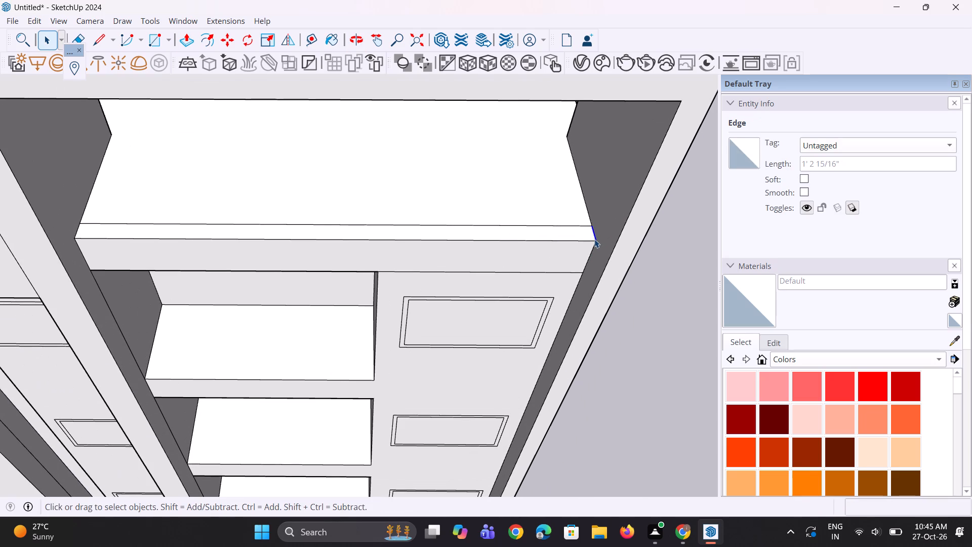
key("m")
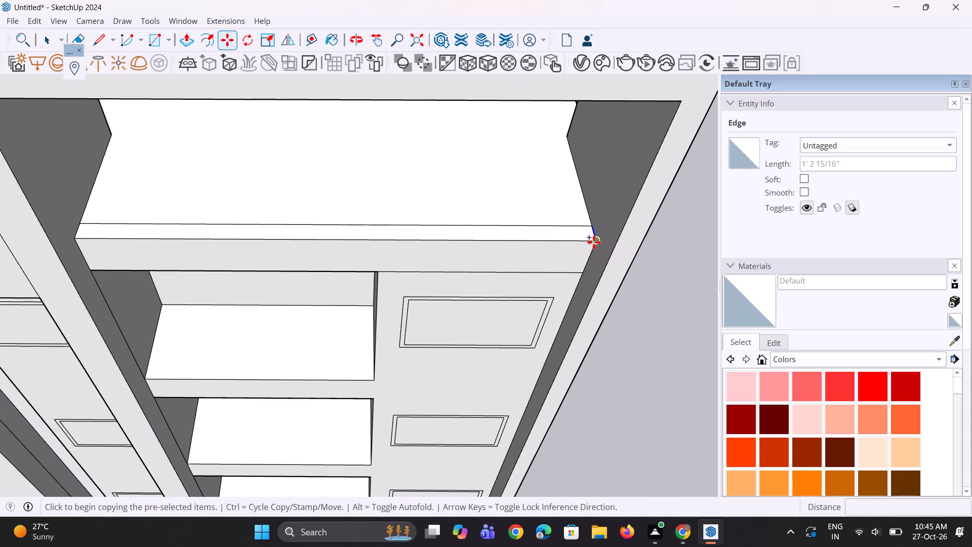
left_click(594, 242)
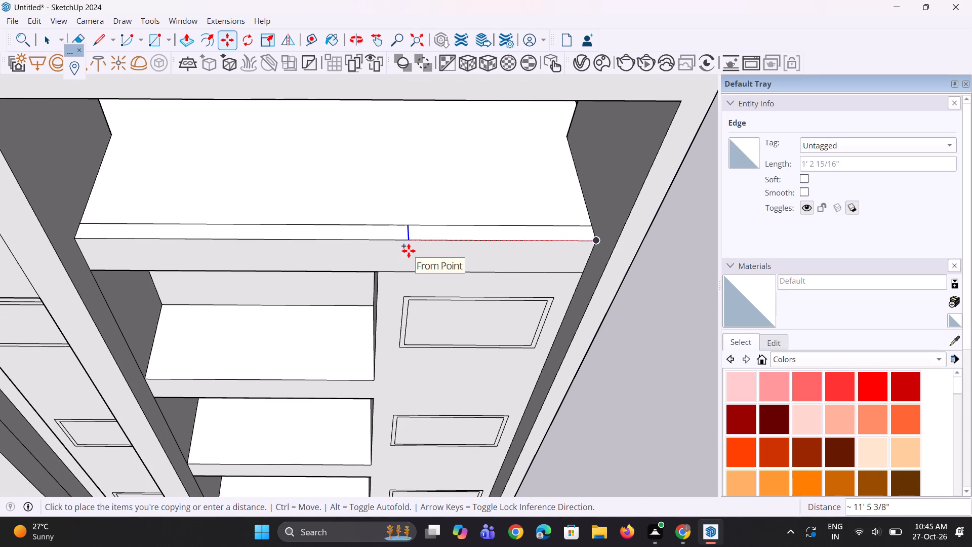
left_click(380, 246)
Raise the strip section above the outer window column by about 5' 1 1/16" with Push/Pull.
key("p")
left_click(435, 235)
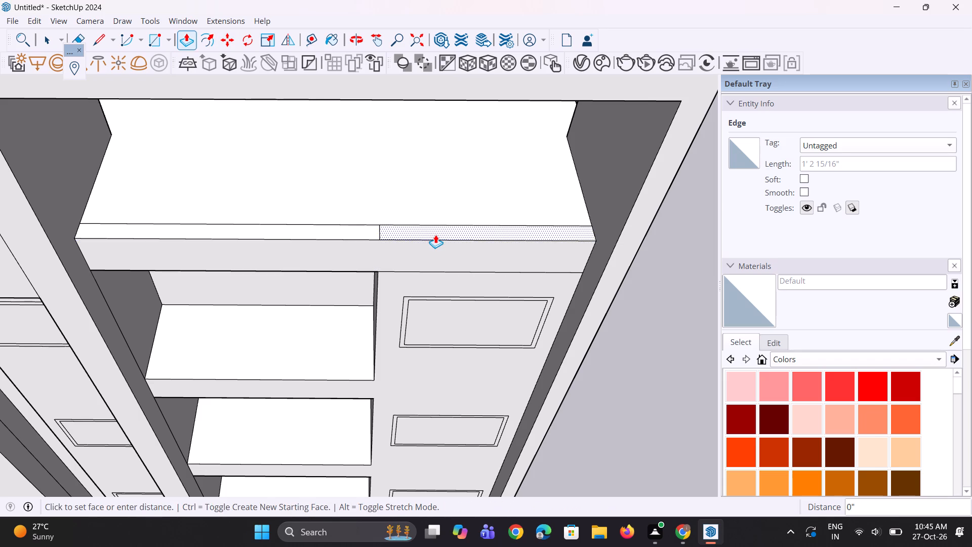
left_click(505, 185)
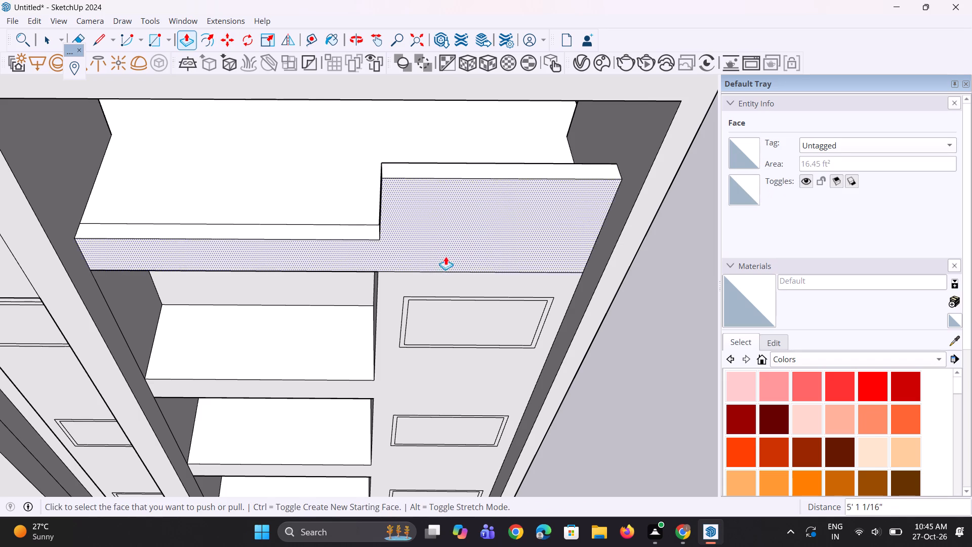
Examine the raised parapet section against the frame, recessed bays and windows from several angles.
scroll(445, 259, "down", 4)
middle_click_drag(437, 255, 423, 186)
scroll(442, 227, "down", 5)
middle_click_drag(399, 223, 398, 219)
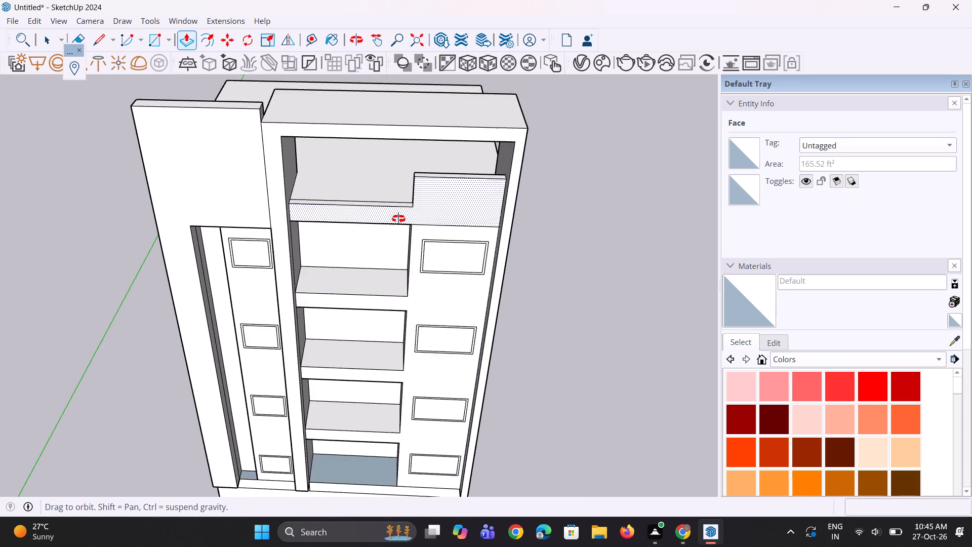
middle_click_drag(398, 219, 402, 163)
scroll(360, 256, "down", 1)
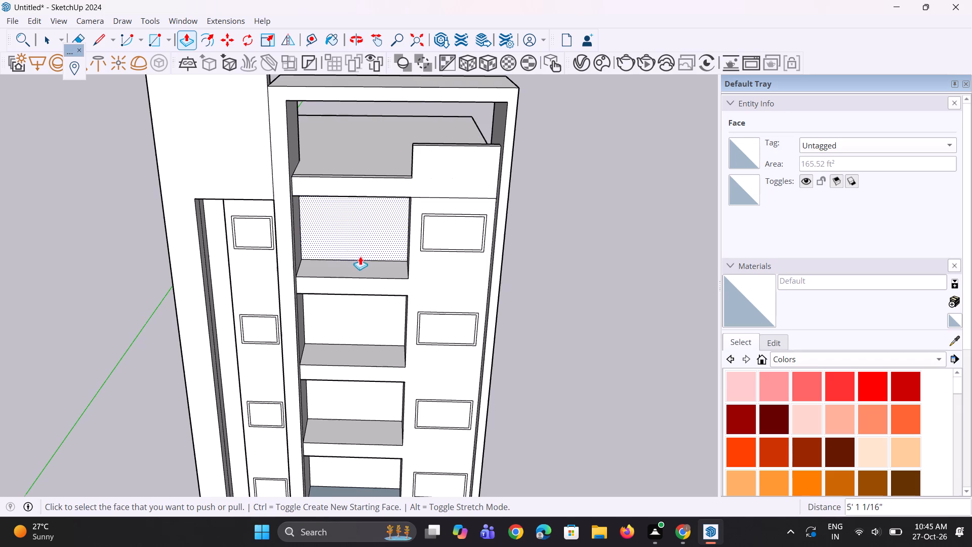
scroll(360, 256, "down", 2)
middle_click_drag(337, 256, 313, 206)
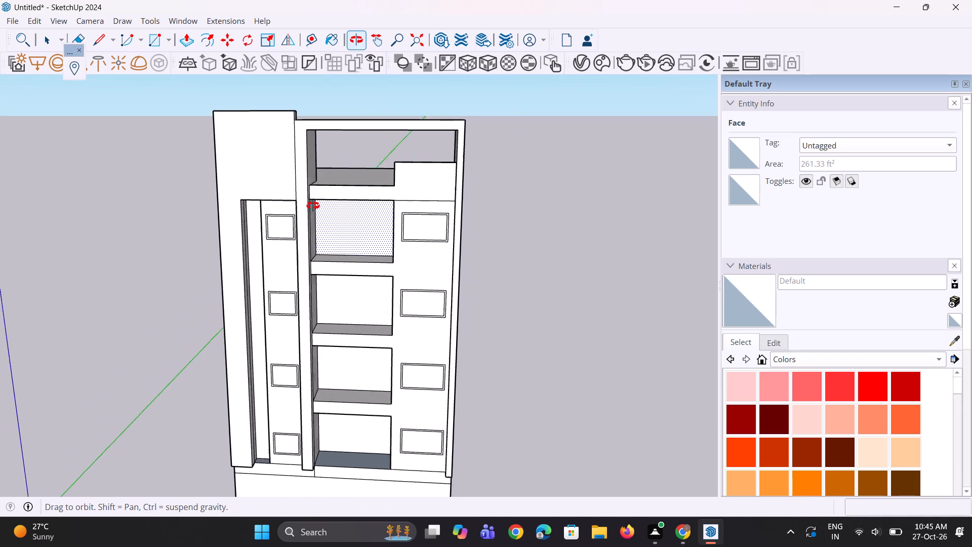
middle_click_drag(313, 206, 289, 211)
scroll(296, 212, "up", 8)
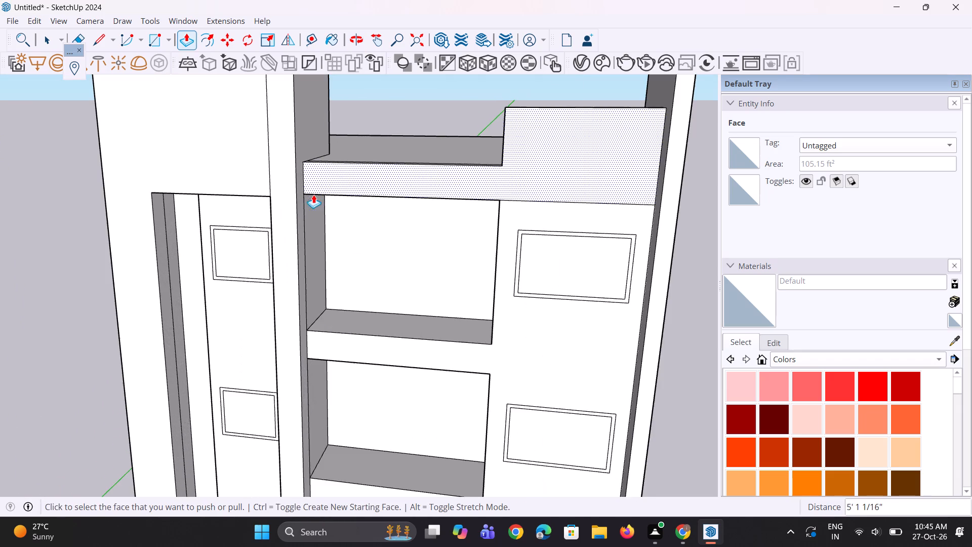
scroll(323, 187, "up", 1)
middle_click_drag(323, 187, 330, 247)
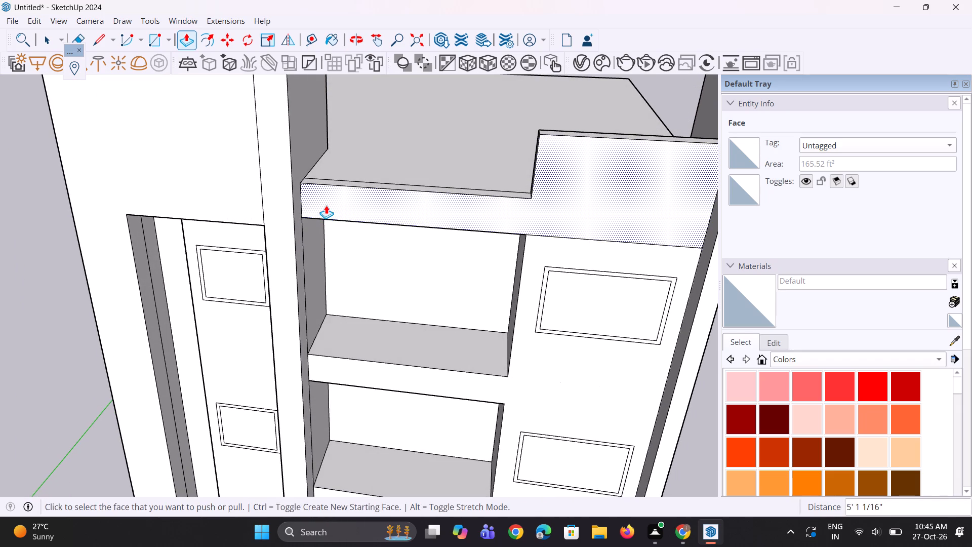
scroll(344, 209, "up", 1)
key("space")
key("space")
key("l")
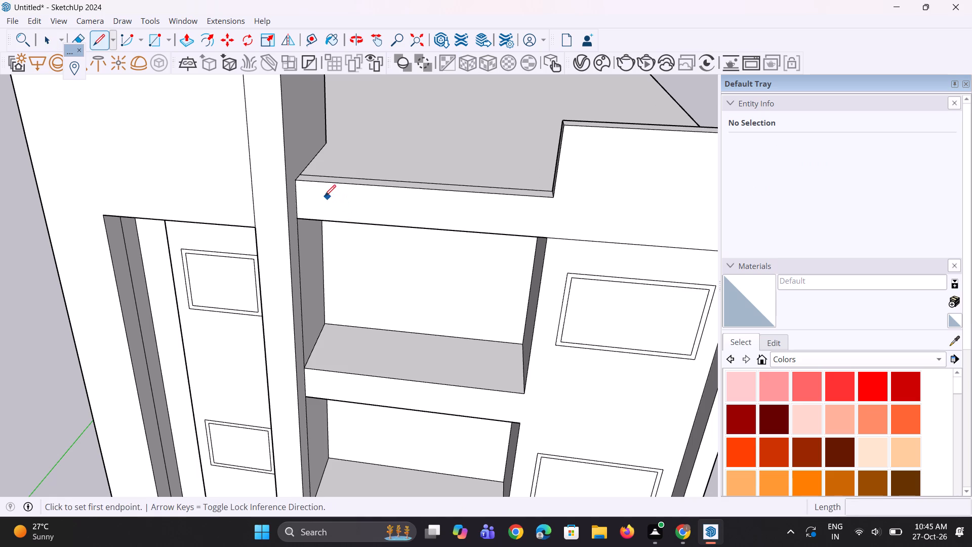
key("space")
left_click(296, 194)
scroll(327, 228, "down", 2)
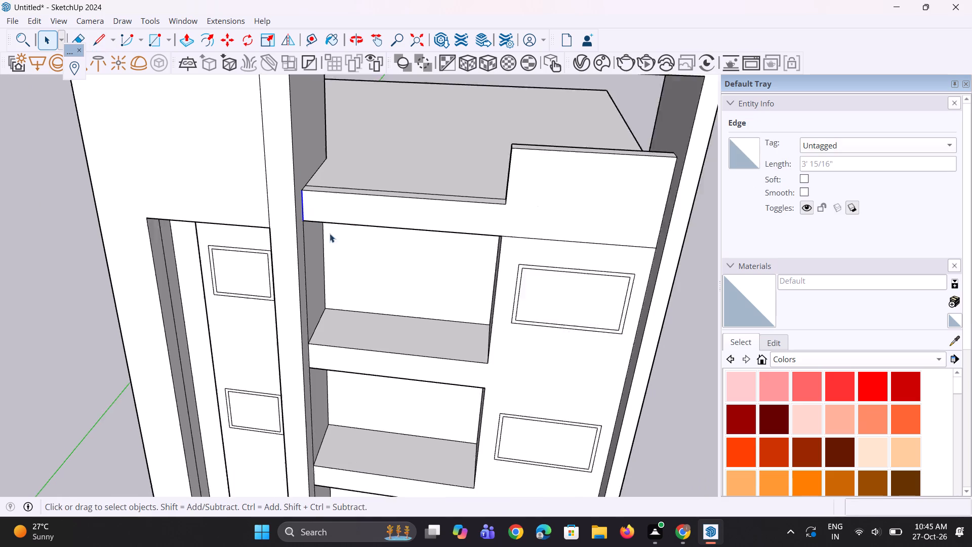
Widen the top two recessed bays by pushing their side walls about 1' 2 5/16" toward the outer window column.
scroll(330, 233, "down", 2)
middle_click_drag(513, 262, 644, 224)
scroll(457, 270, "up", 4)
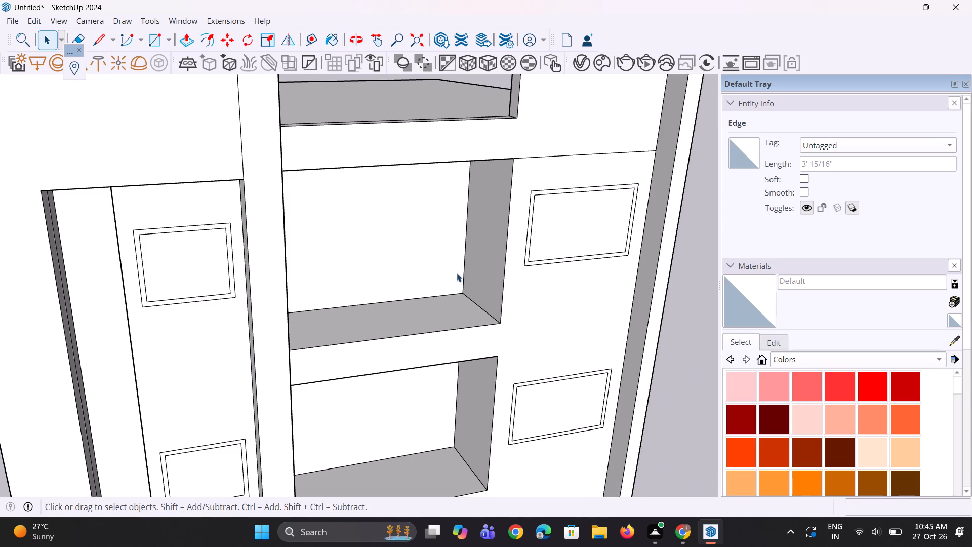
key("p")
left_click(479, 251)
left_click(491, 251)
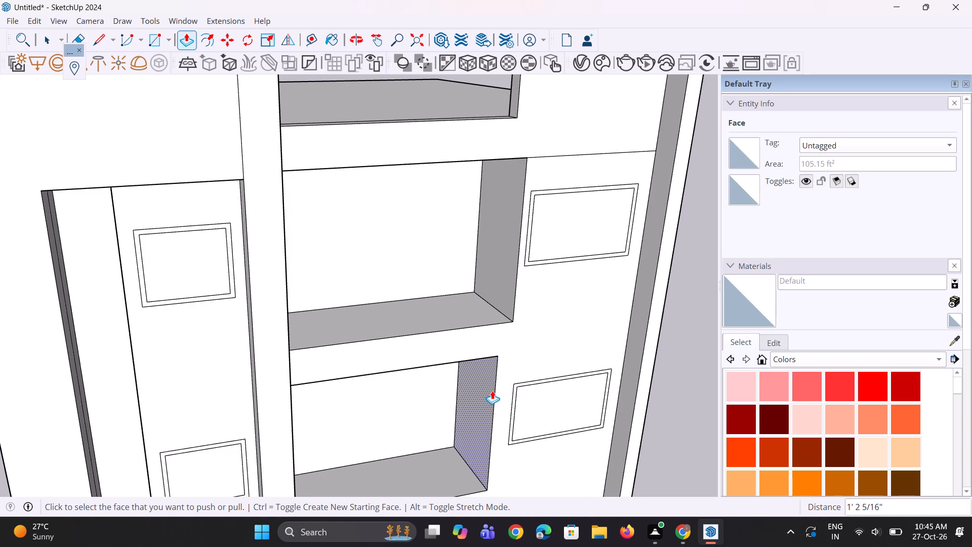
double_click(486, 396)
middle_click_drag(485, 393, 433, 295)
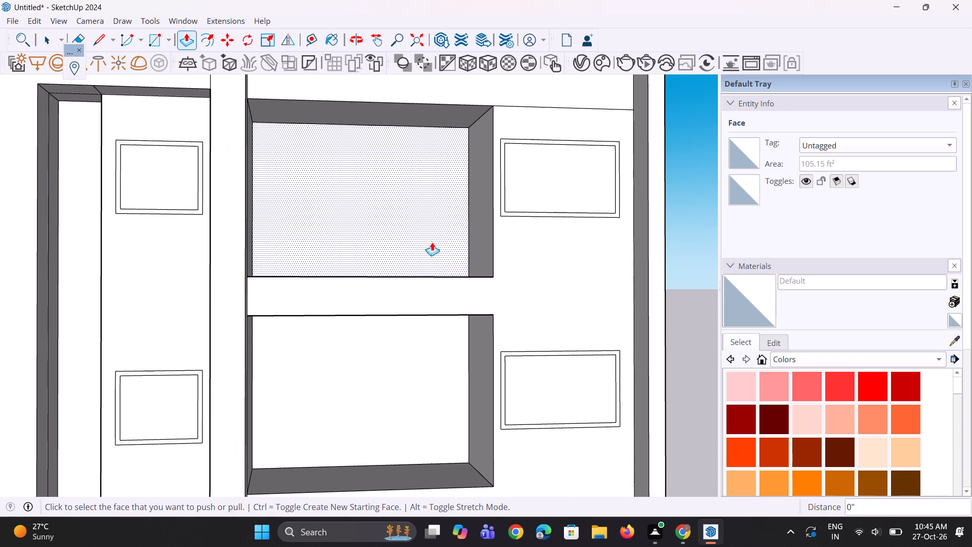
Repeat the same side-wall push toward the outer window column on the two lower recessed bays.
scroll(432, 242, "down", 9)
middle_click_drag(449, 366, 466, 387)
scroll(445, 402, "up", 2)
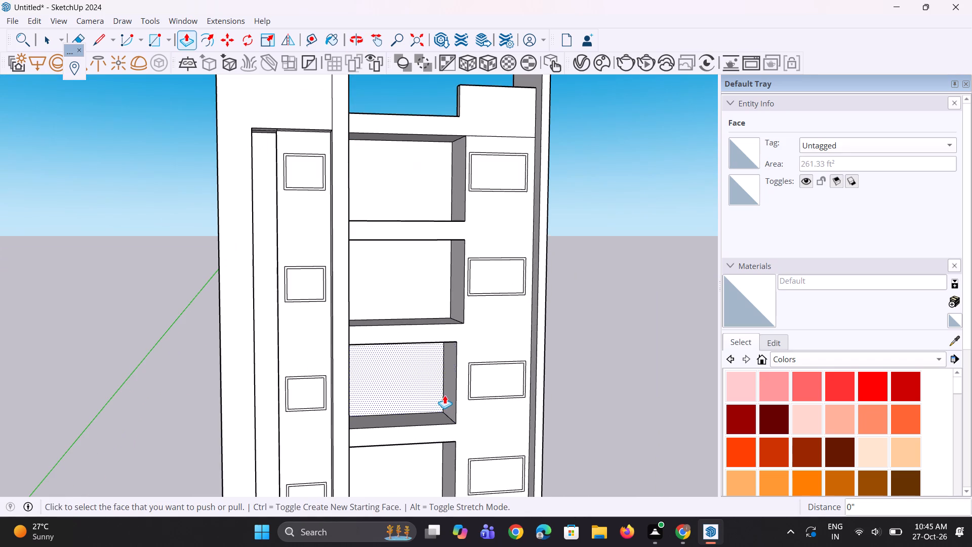
double_click(447, 397)
scroll(413, 290, "down", 3)
scroll(427, 432, "up", 3)
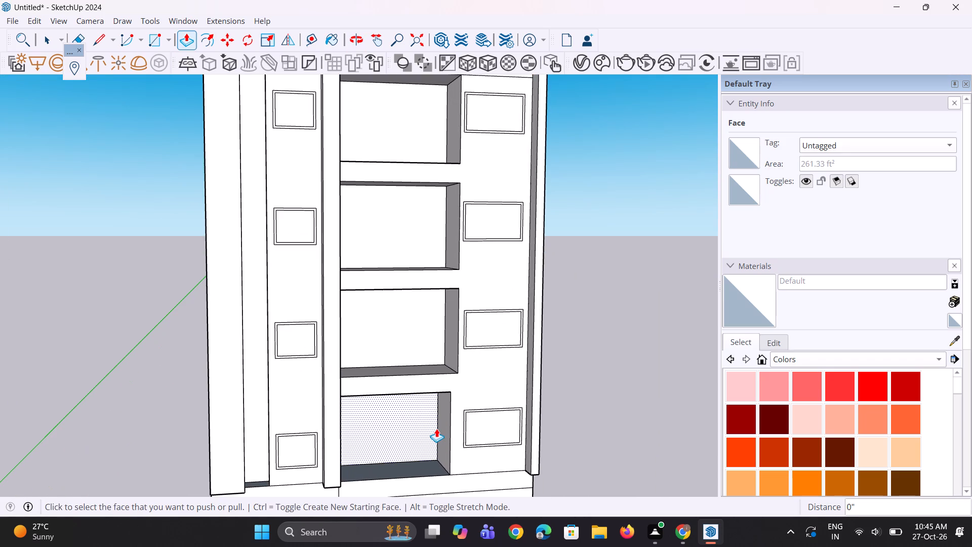
double_click(436, 428)
key("ctrl+z")
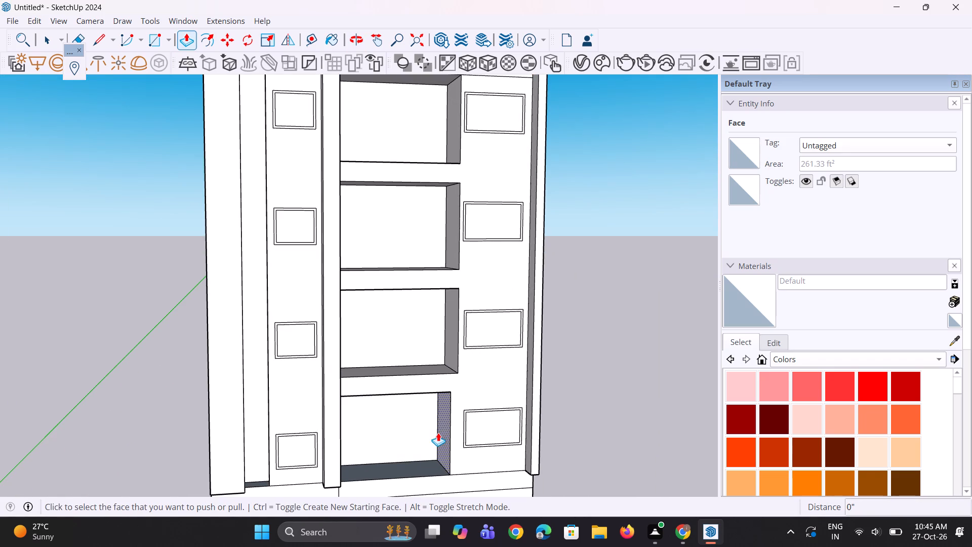
double_click(445, 439)
Erase the vertical edges where the top two recessed bays meet the side of the projecting frame.
scroll(435, 429, "down", 5)
middle_click_drag(456, 421, 447, 421)
scroll(456, 421, "up", 1)
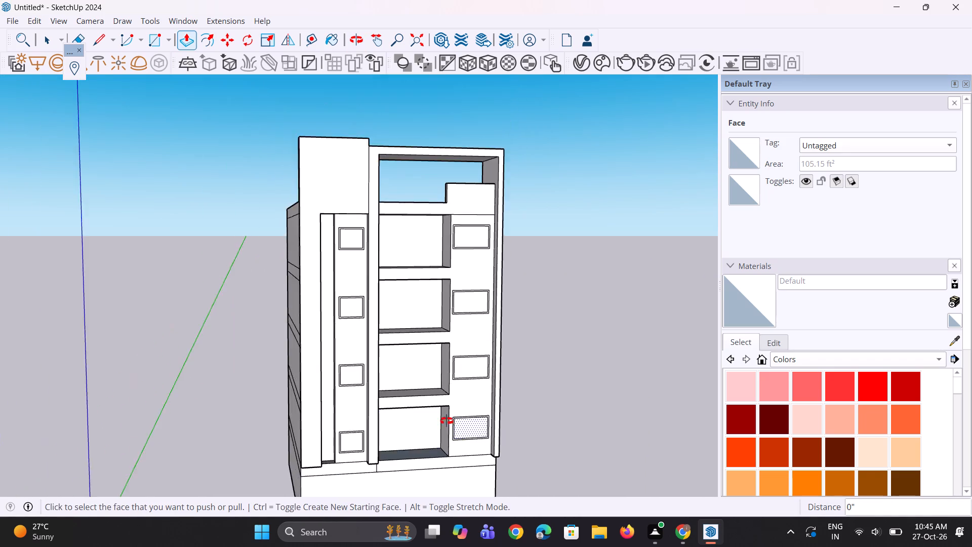
middle_click_drag(447, 421, 381, 405)
key("space")
key("space")
scroll(364, 280, "up", 3)
middle_click_drag(350, 193, 306, 316)
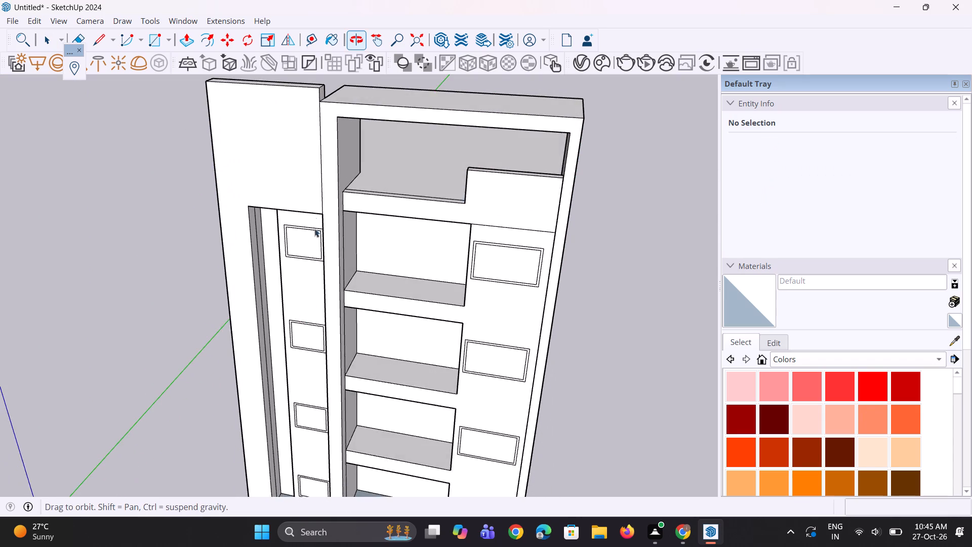
scroll(314, 215, "up", 5)
left_click(354, 185)
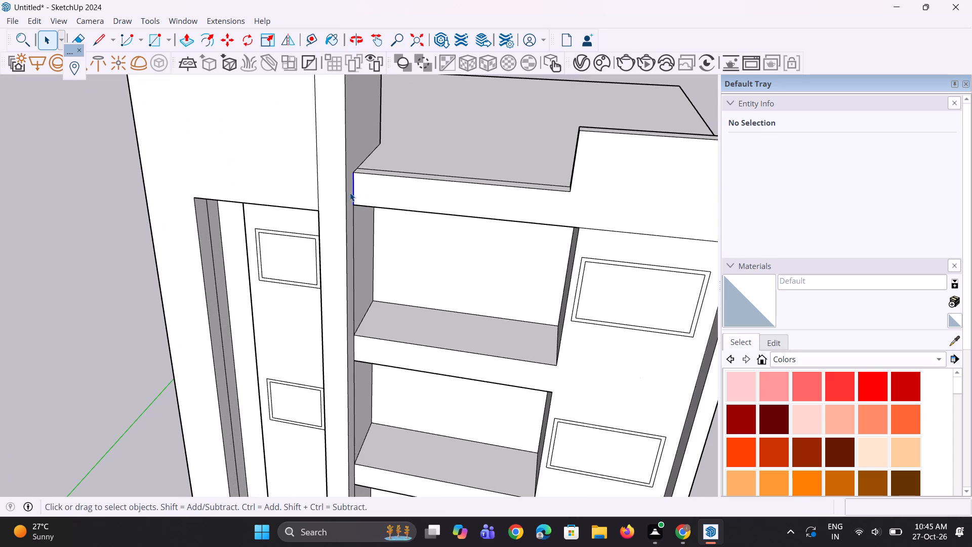
scroll(341, 271, "up", 1)
middle_click_drag(341, 271, 257, 261)
key("e")
left_click_drag(327, 286, 331, 284)
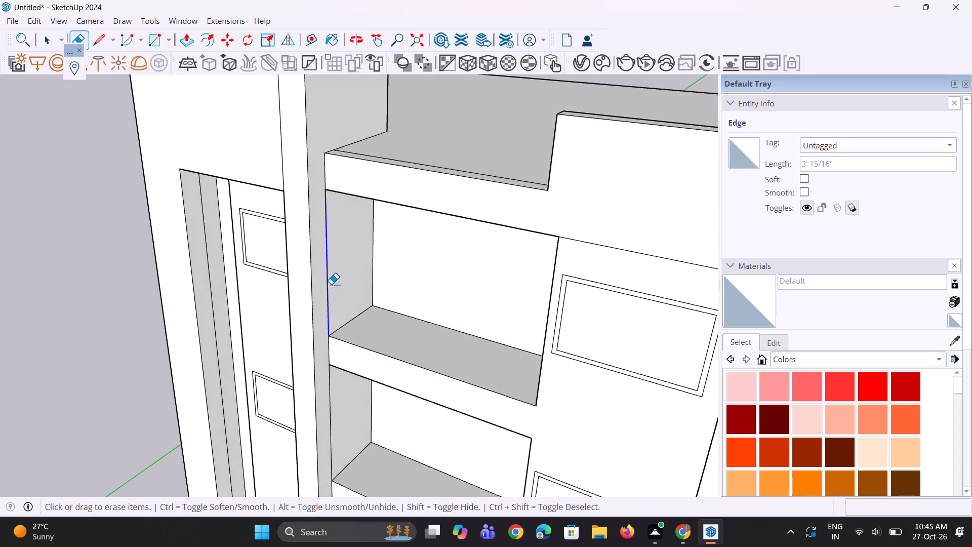
left_click(333, 399)
Erase the matching vertical edges where the two lower recessed bays meet the projecting frame.
scroll(329, 167, "down", 4)
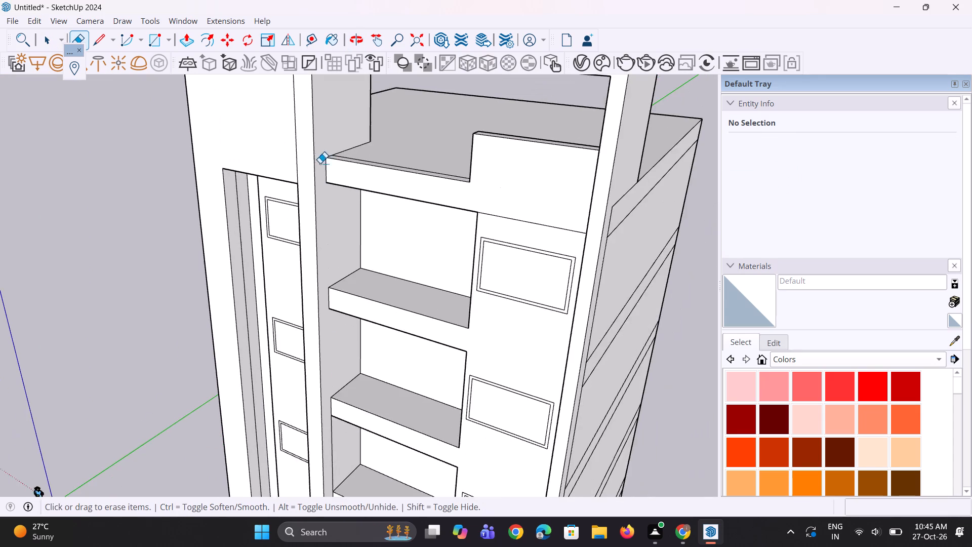
scroll(312, 160, "down", 3)
scroll(331, 367, "up", 4)
left_click(331, 387)
scroll(335, 219, "down", 4)
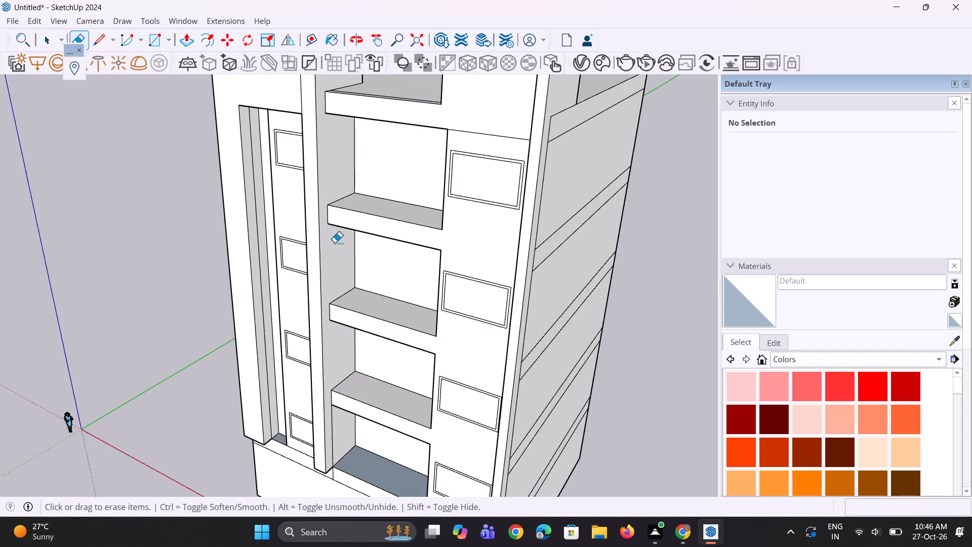
scroll(351, 429, "up", 6)
left_click(318, 436)
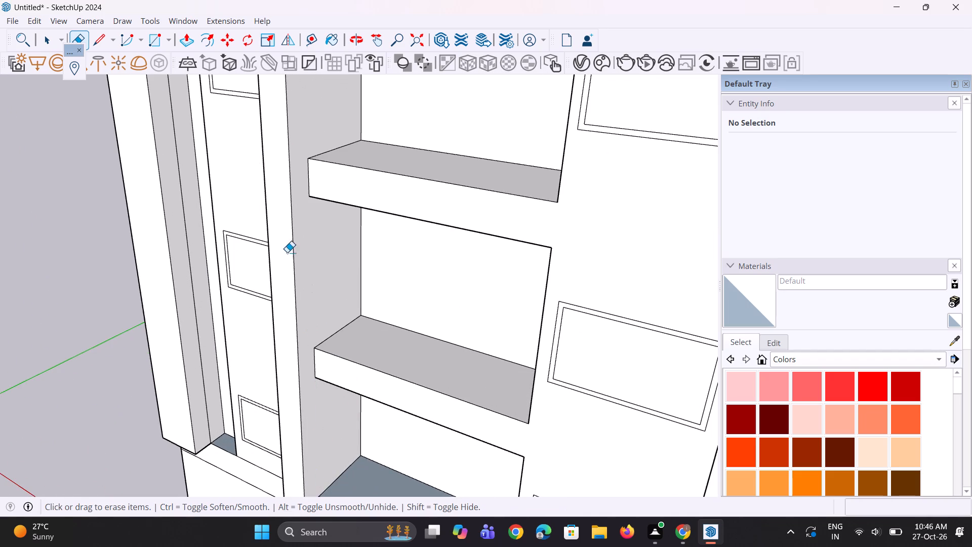
scroll(288, 252, "down", 5)
middle_click_drag(317, 389, 357, 410)
scroll(363, 424, "down", 5)
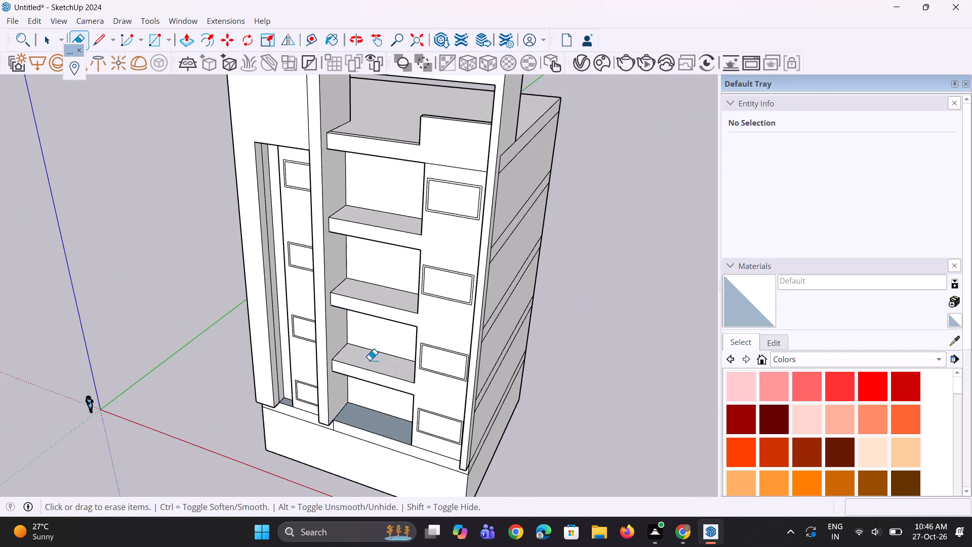
Copy the vertical end edge of the roof's front band, beside the projecting frame, about 4' 11 7/8" along the band.
middle_click_drag(342, 323, 315, 360)
scroll(348, 372, "down", 5)
middle_click_drag(336, 297, 310, 170)
scroll(343, 257, "up", 3)
key("space")
key("space")
middle_click_drag(346, 243, 375, 319)
scroll(330, 237, "up", 2)
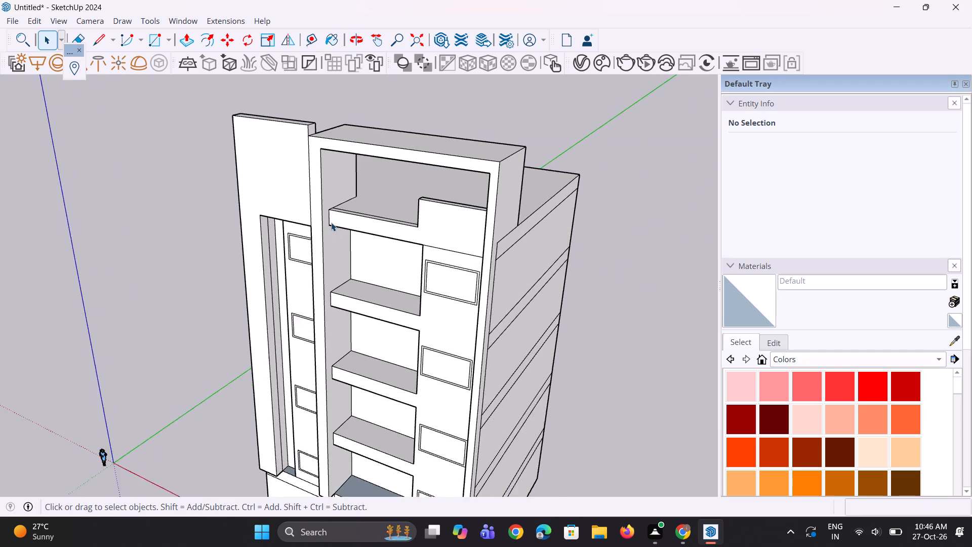
scroll(331, 222, "up", 2)
left_click(329, 219)
scroll(329, 221, "up", 6)
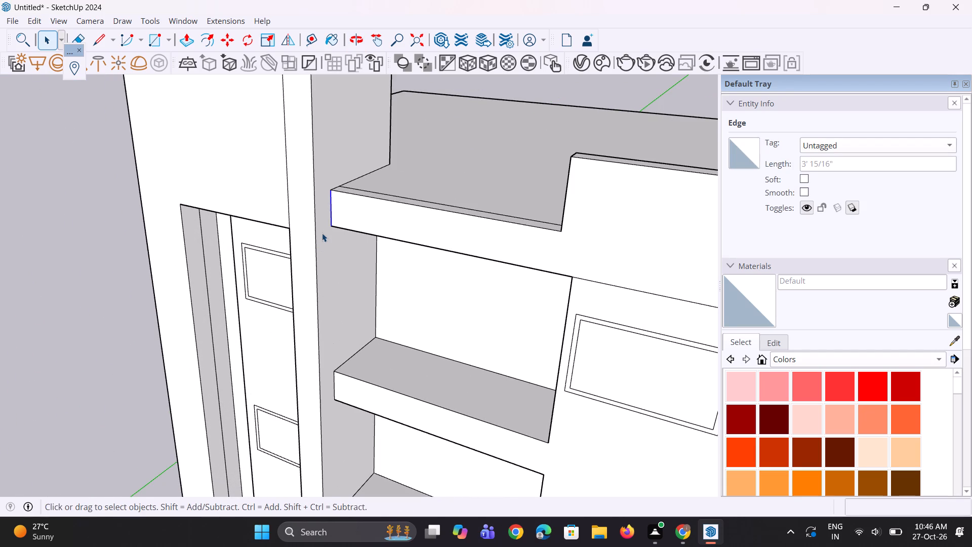
key("m")
scroll(327, 236, "up", 3)
left_click(334, 223)
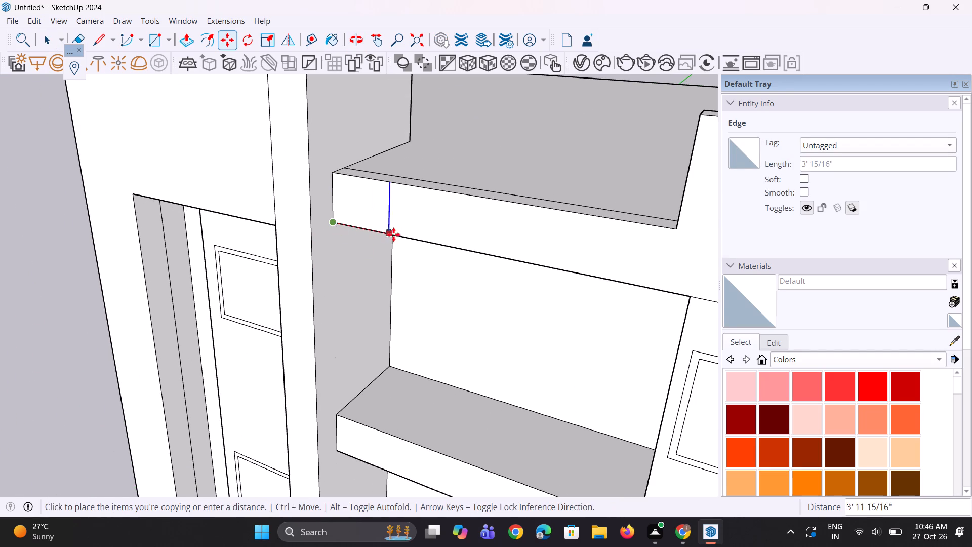
left_click(407, 238)
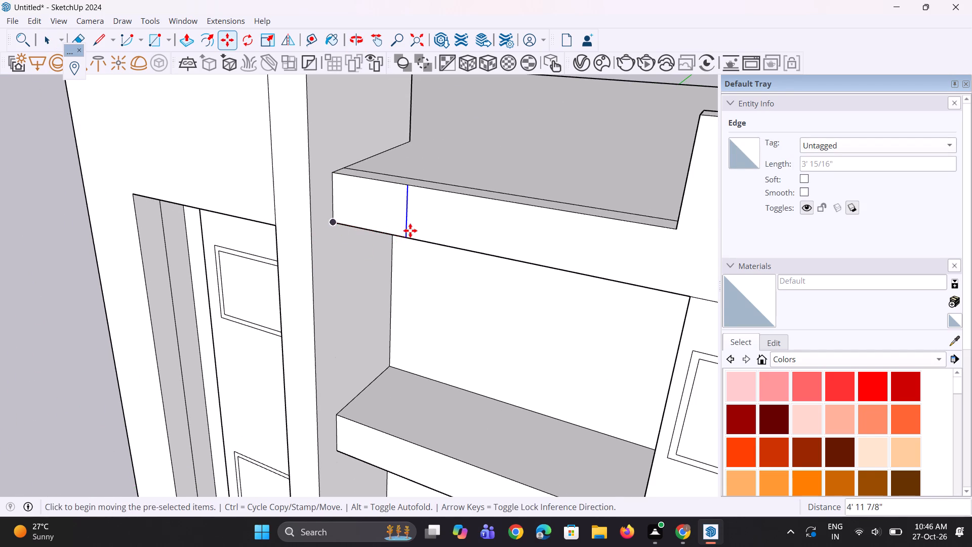
Draw a 1' 2 15/16" line across the roof's front strip from the top of the copied vertical edge.
middle_click_drag(410, 230, 415, 254)
middle_click_drag(418, 224, 417, 278)
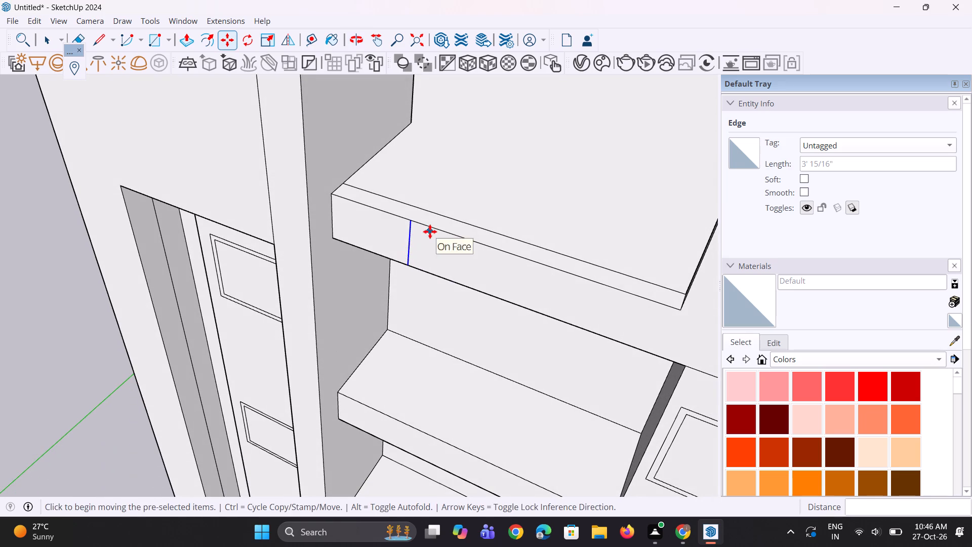
key("l")
scroll(436, 222, "up", 1)
left_click(410, 223)
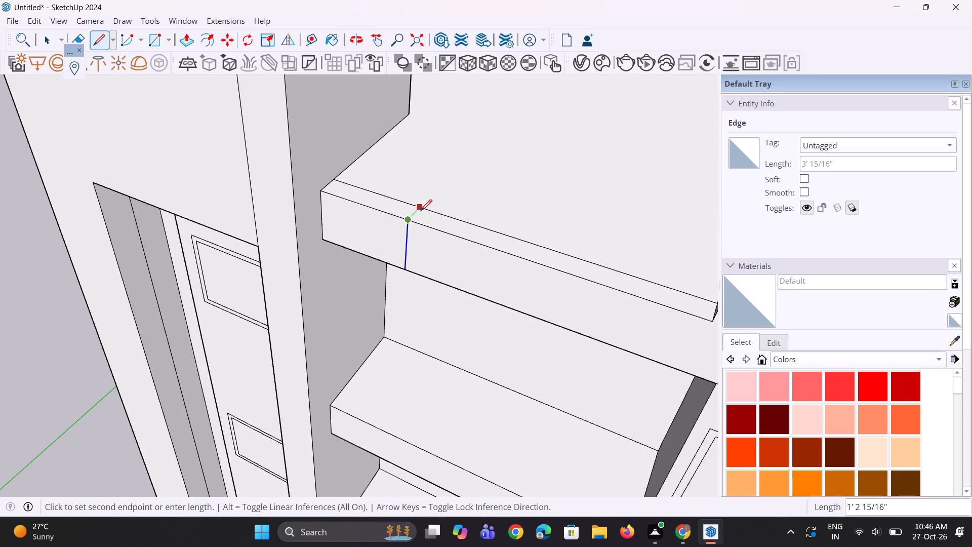
left_click(421, 208)
middle_click_drag(387, 268, 458, 110)
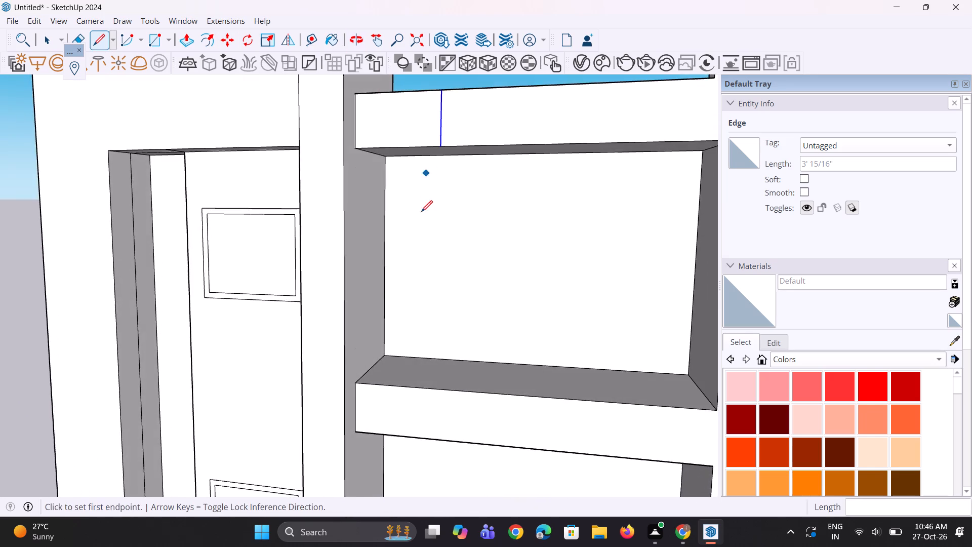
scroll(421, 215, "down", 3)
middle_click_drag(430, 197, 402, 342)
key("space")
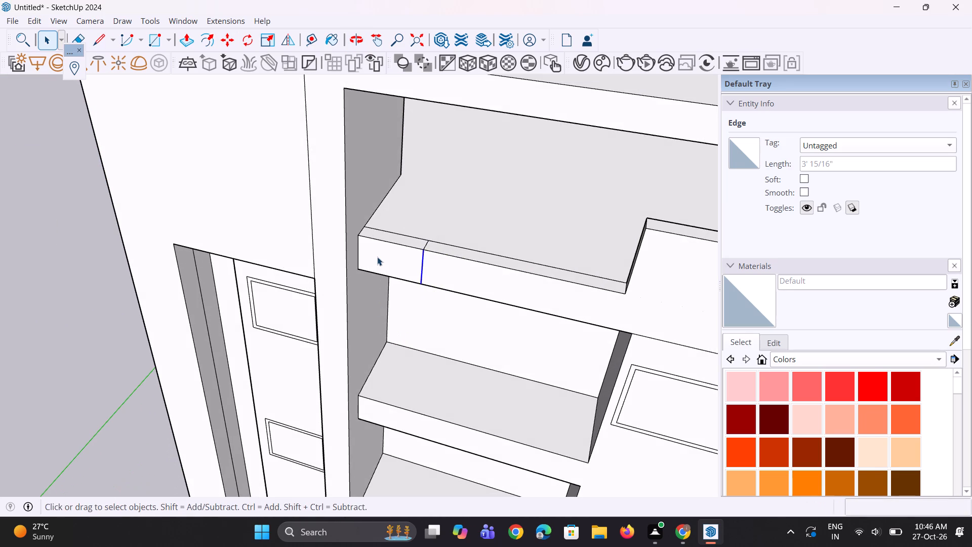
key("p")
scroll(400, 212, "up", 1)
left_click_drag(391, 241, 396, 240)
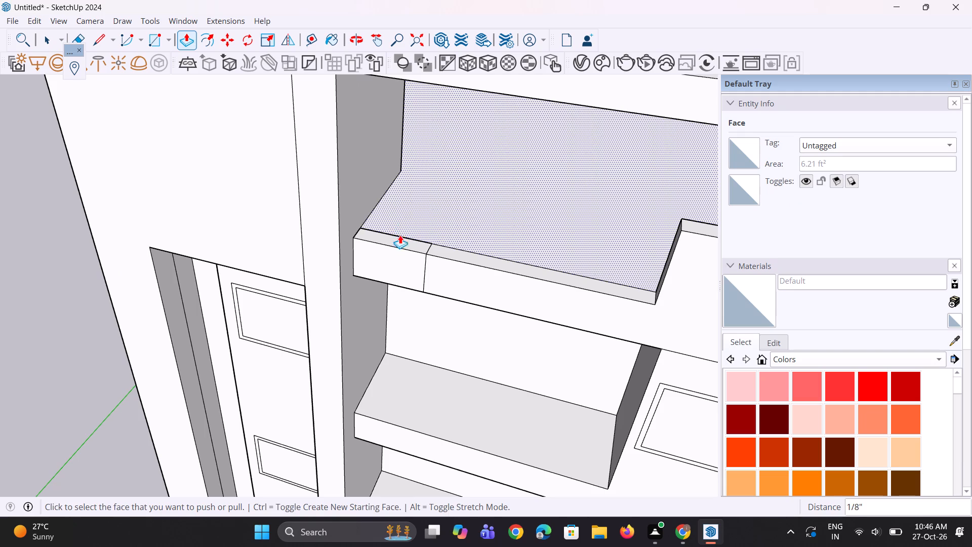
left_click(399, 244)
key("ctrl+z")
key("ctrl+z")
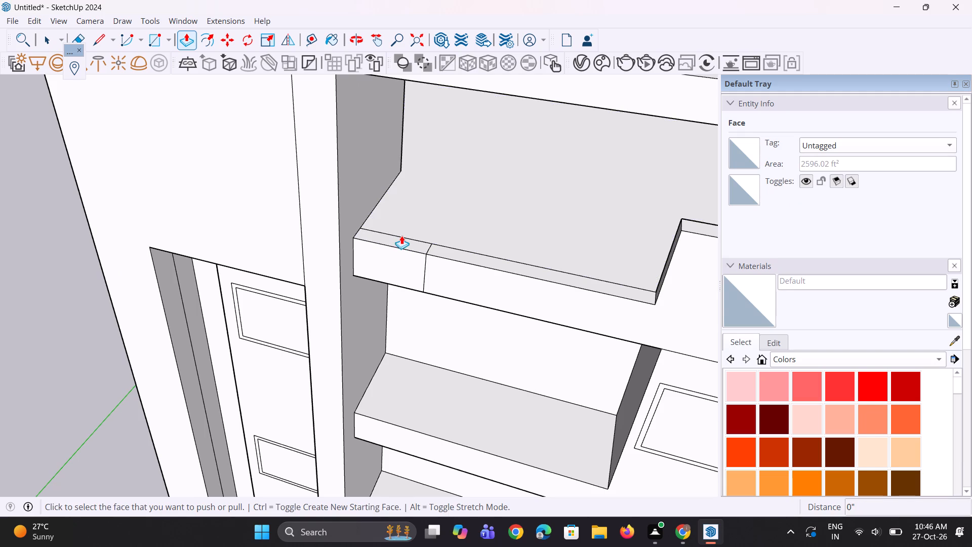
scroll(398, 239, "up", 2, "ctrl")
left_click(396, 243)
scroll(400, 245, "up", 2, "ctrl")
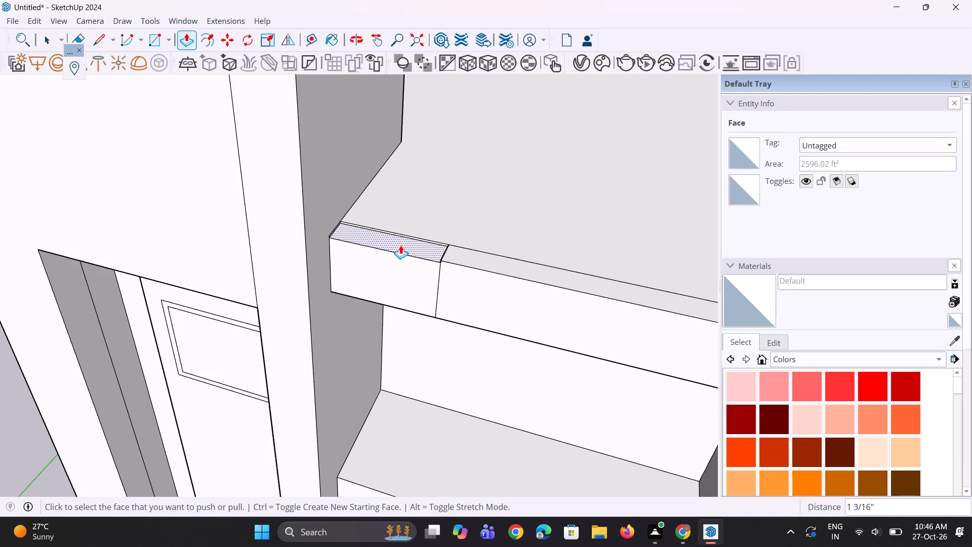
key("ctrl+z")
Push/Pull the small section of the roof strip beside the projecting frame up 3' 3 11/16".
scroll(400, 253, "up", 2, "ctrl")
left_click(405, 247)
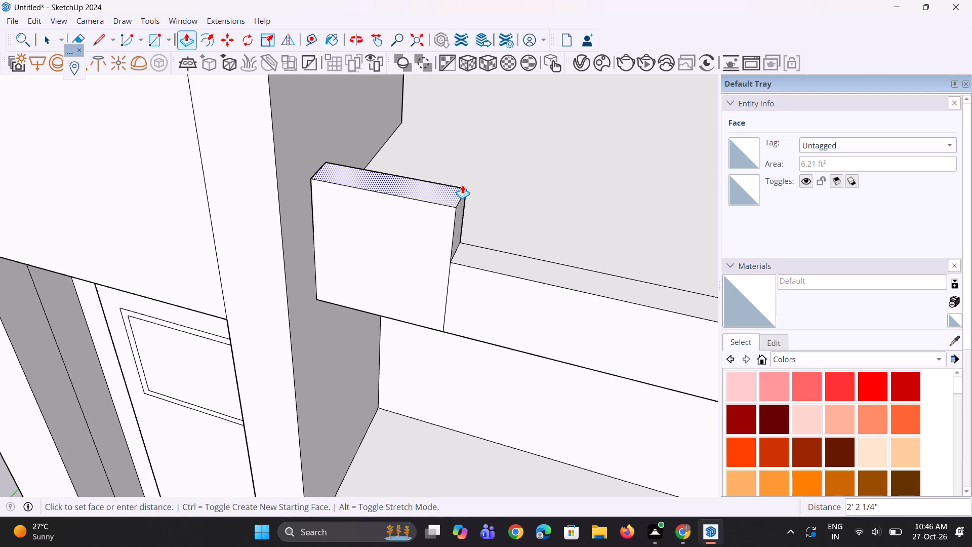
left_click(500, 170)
Examine the raised parapet block beside the projecting frame from above, below and the front of the facade.
middle_click_drag(465, 292, 423, 284)
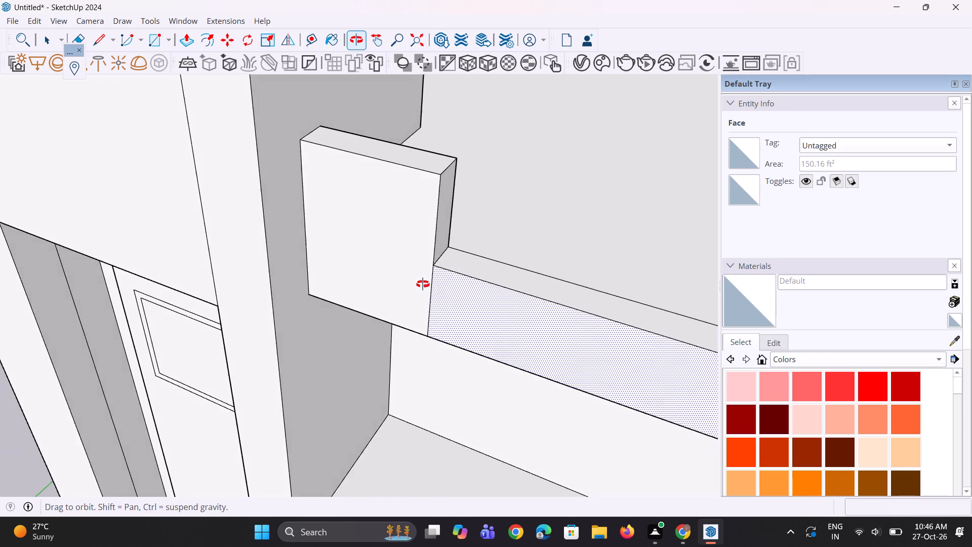
middle_click_drag(423, 284, 393, 256)
scroll(421, 293, "up", 4)
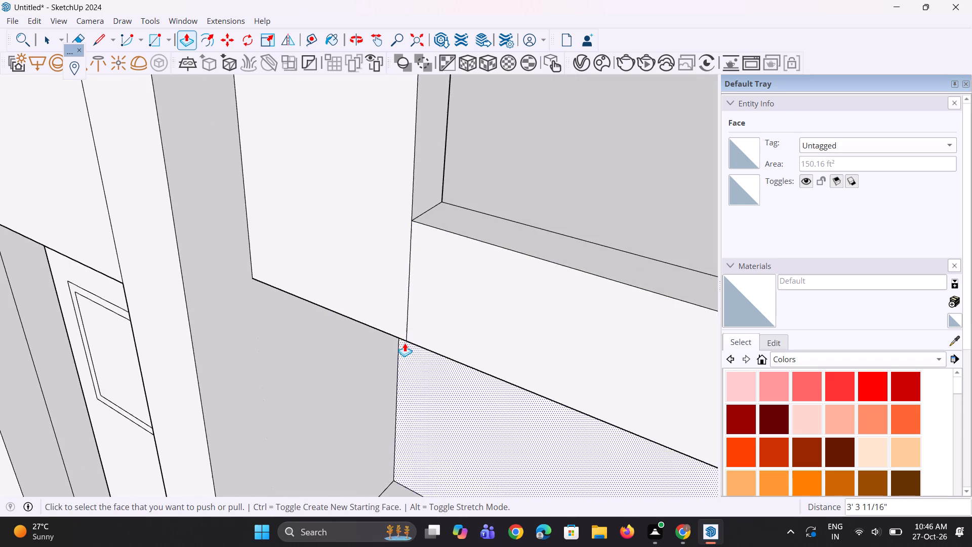
scroll(404, 343, "down", 9)
middle_click_drag(396, 336, 568, 254)
scroll(420, 235, "down", 5)
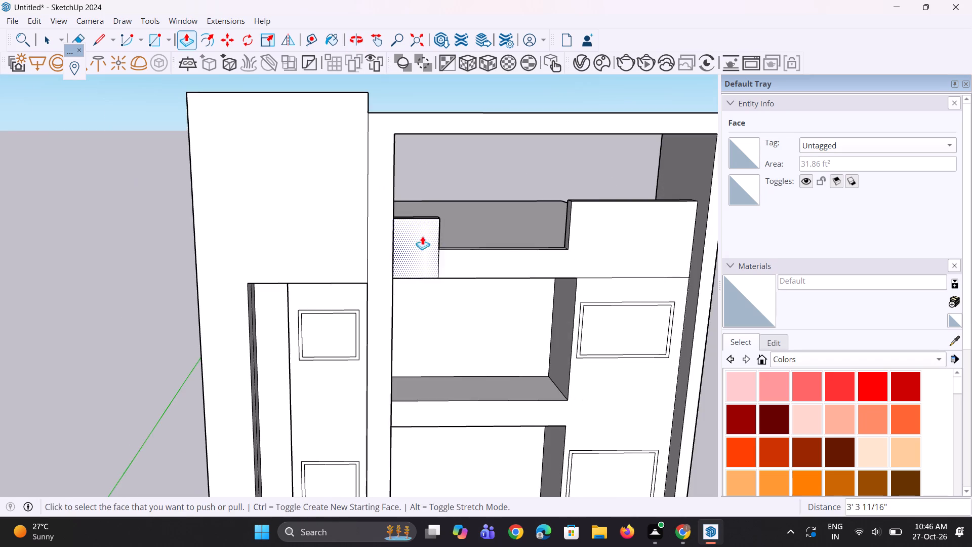
middle_click_drag(439, 257, 387, 188)
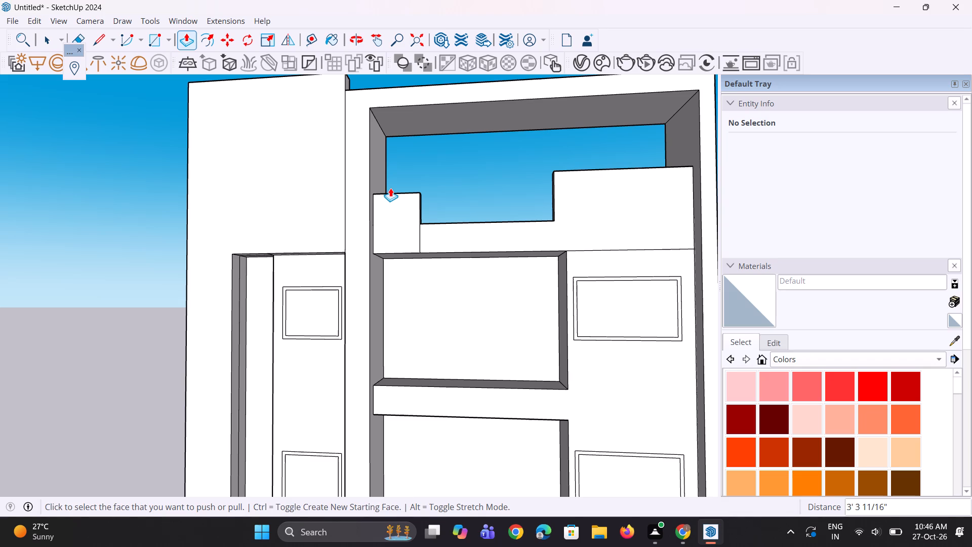
middle_click_drag(361, 263, 370, 191)
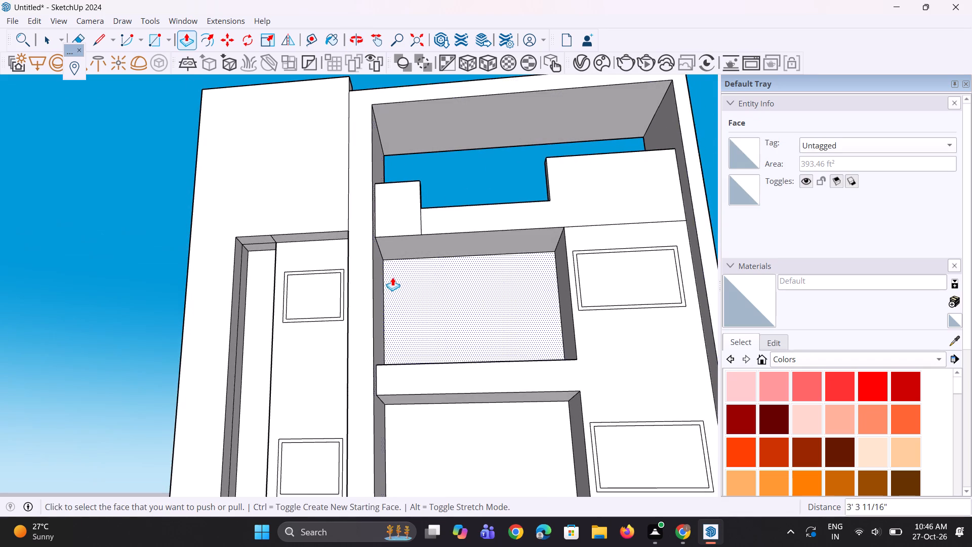
scroll(392, 279, "up", 3)
scroll(398, 299, "down", 4)
middle_click_drag(405, 244, 387, 447)
scroll(387, 447, "down", 1)
scroll(401, 253, "up", 2)
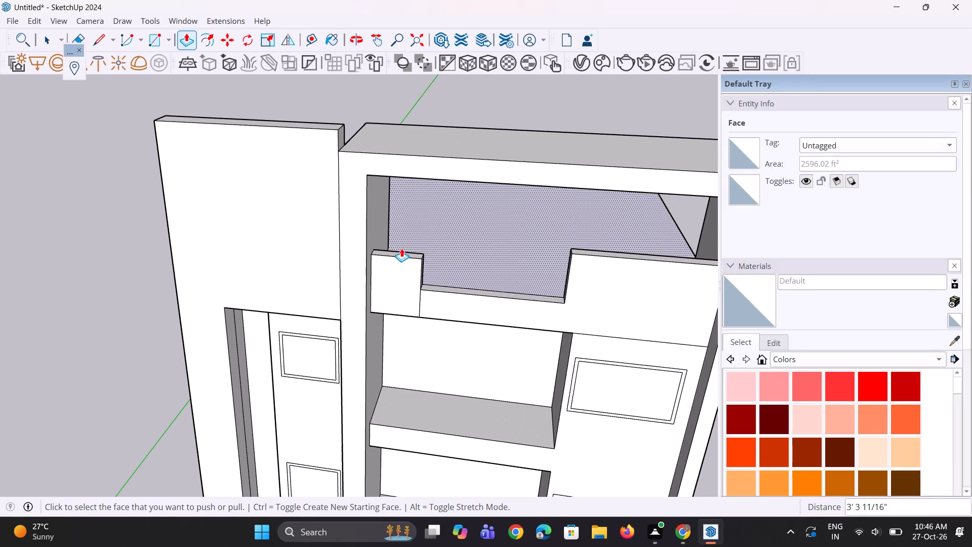
scroll(402, 271, "down", 4)
middle_click_drag(409, 322, 436, 160)
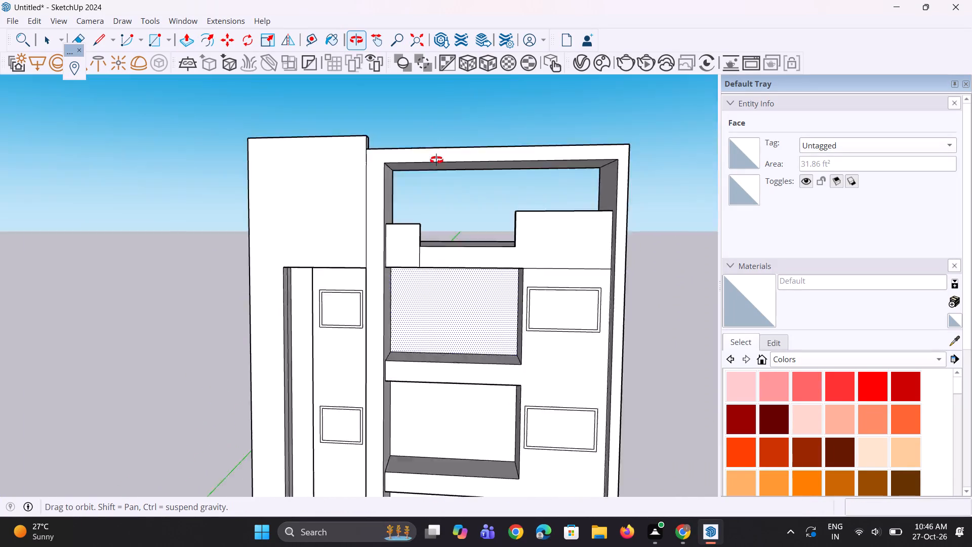
middle_click_drag(436, 160, 459, 9)
scroll(418, 210, "up", 4)
middle_click_drag(411, 227, 373, 240)
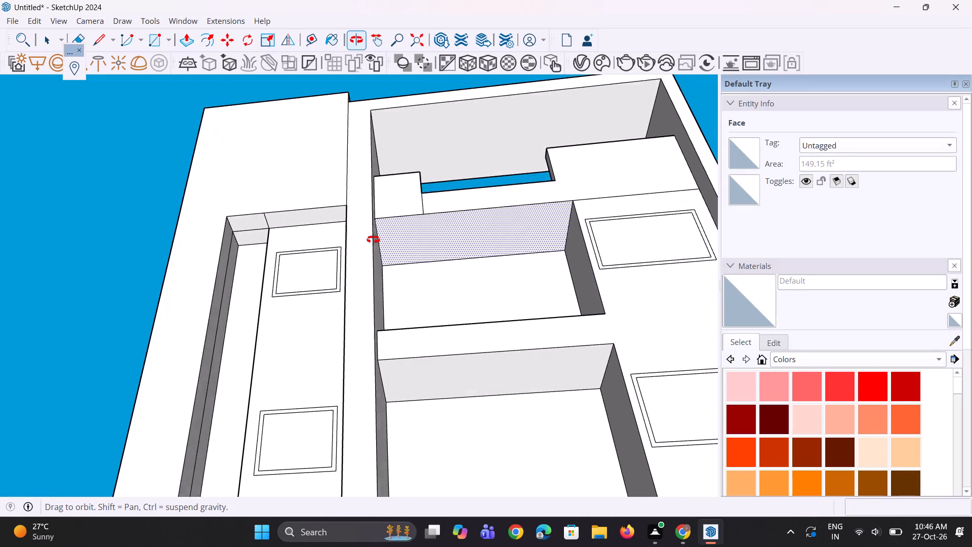
middle_click_drag(373, 240, 350, 450)
middle_click_drag(378, 263, 312, 321)
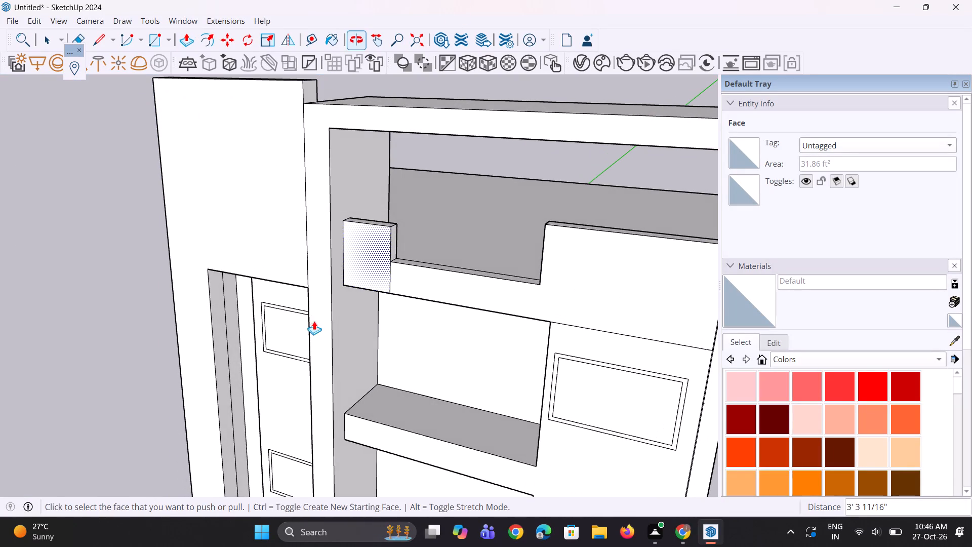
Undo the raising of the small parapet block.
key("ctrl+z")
Copy the bottom edge of the roof band's marked end section 1' 7 9/16" inward across the underside of the band.
middle_click_drag(334, 320, 374, 126)
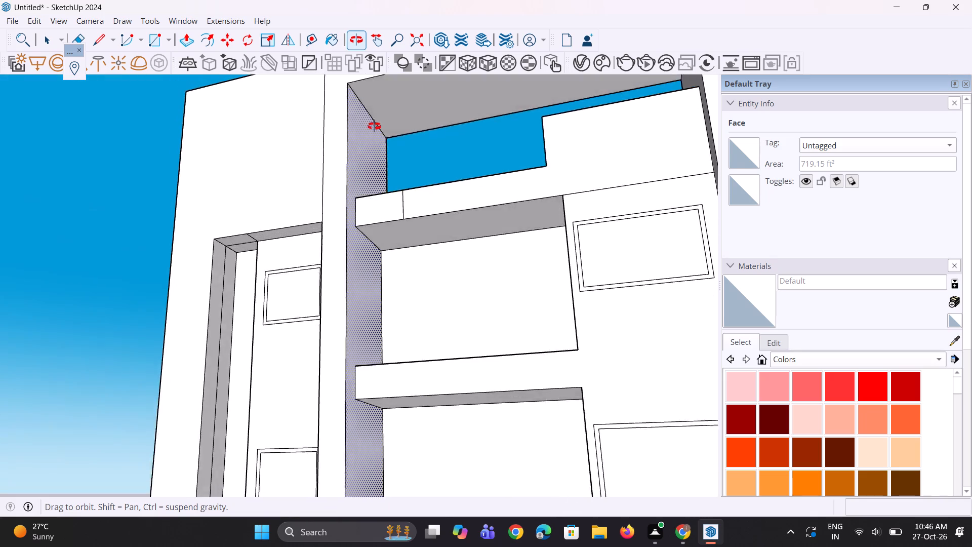
middle_click_drag(374, 126, 385, 110)
scroll(381, 235, "up", 4)
key("space")
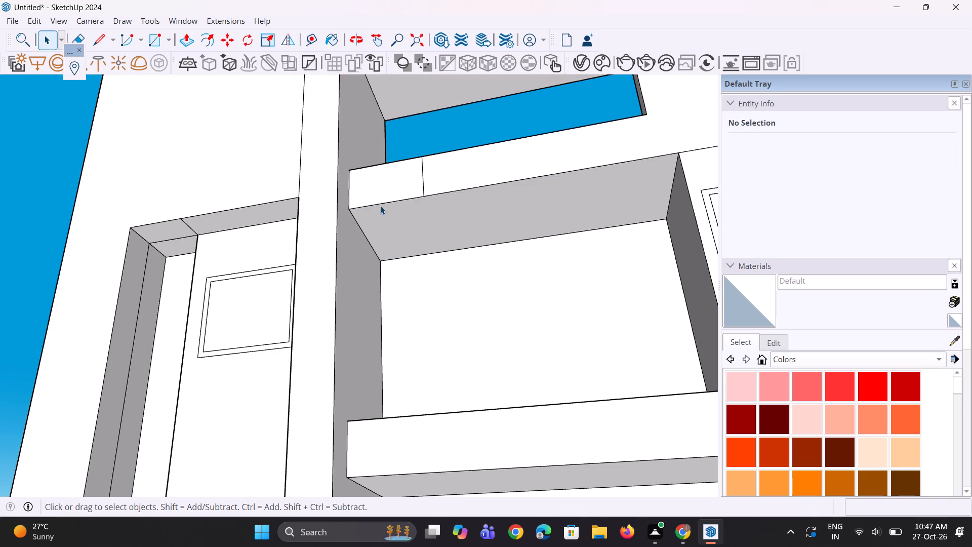
left_click(381, 205)
scroll(350, 221, "up", 2)
key("m")
scroll(332, 233, "up", 5)
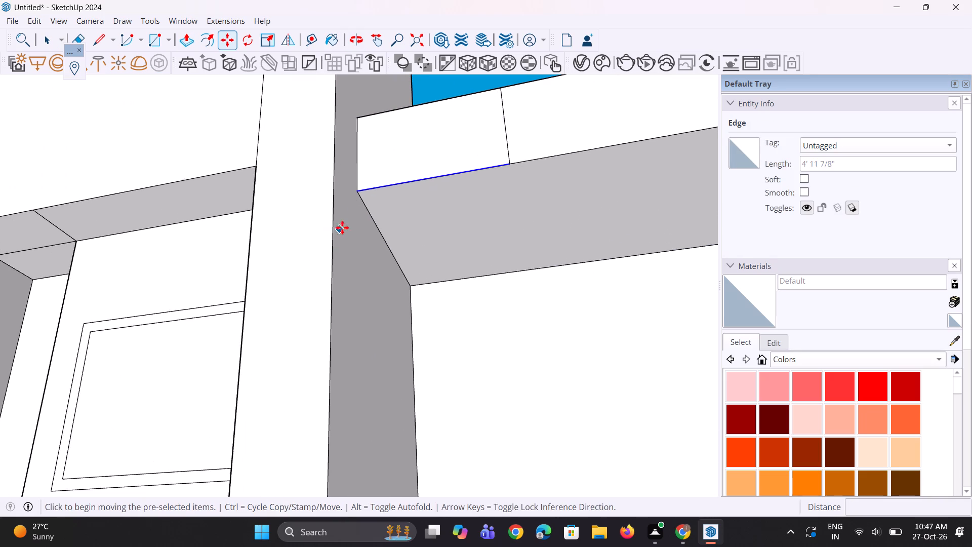
left_click(353, 191)
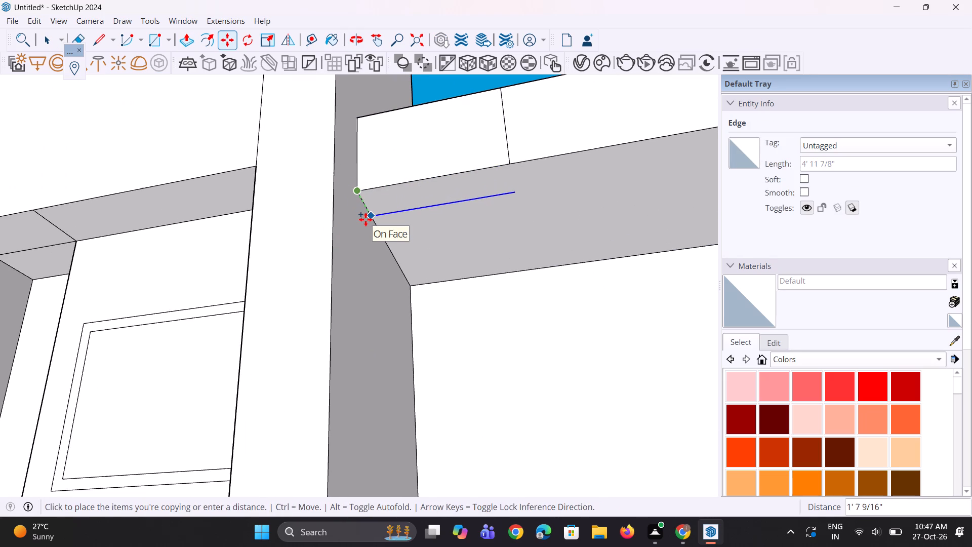
left_click(366, 219)
Draw a 1' 7 9/16" line joining the copied edge's free end to the bottom of the vertical dividing edge.
key("l")
scroll(520, 196, "up", 2)
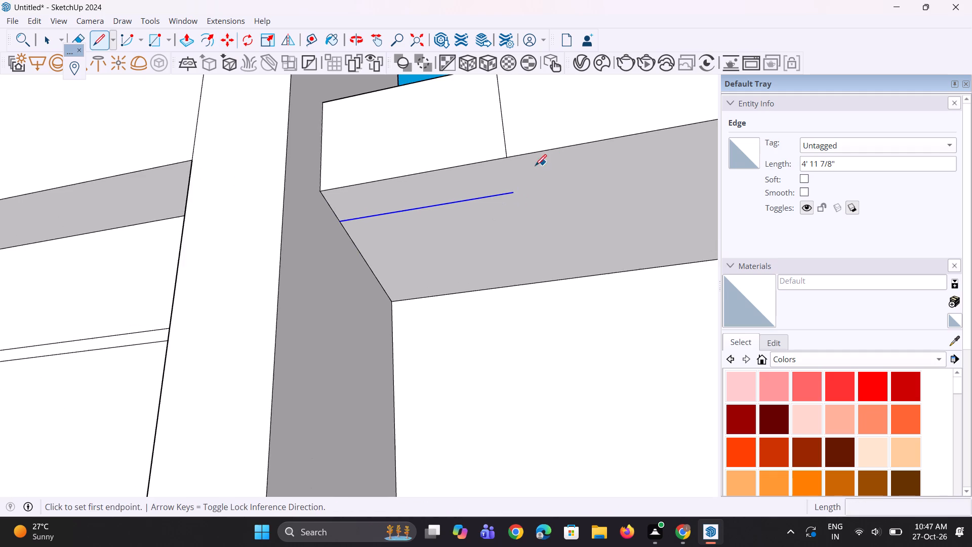
scroll(516, 185, "up", 2)
left_click_drag(511, 198, 511, 191)
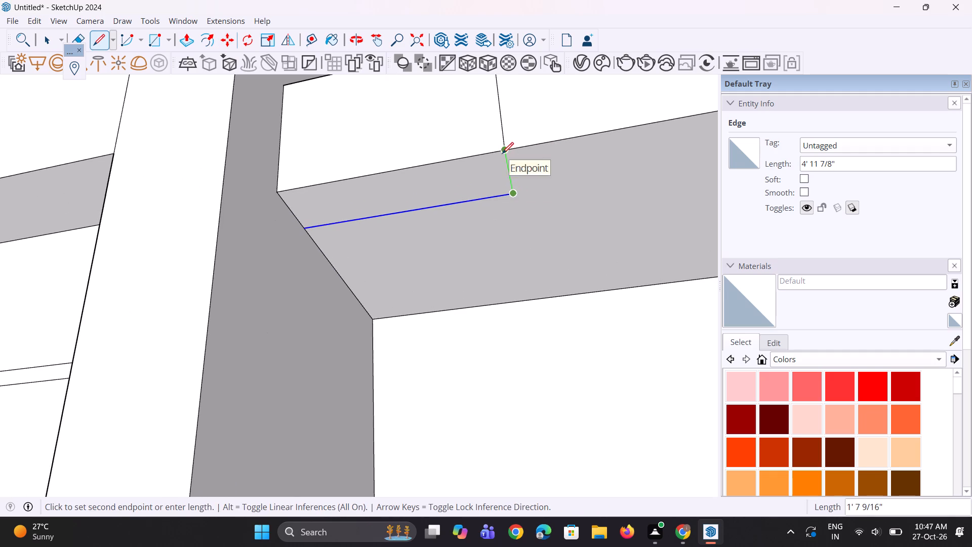
left_click(502, 153)
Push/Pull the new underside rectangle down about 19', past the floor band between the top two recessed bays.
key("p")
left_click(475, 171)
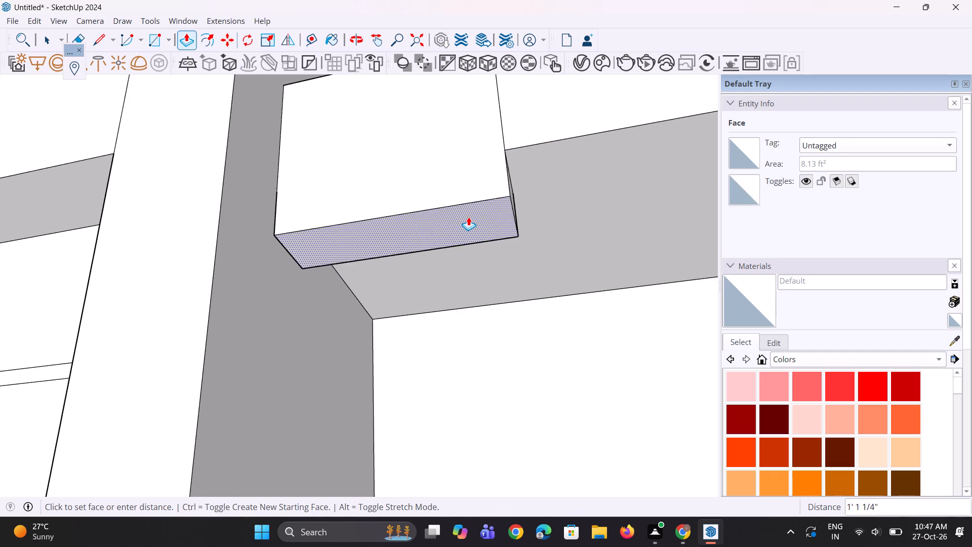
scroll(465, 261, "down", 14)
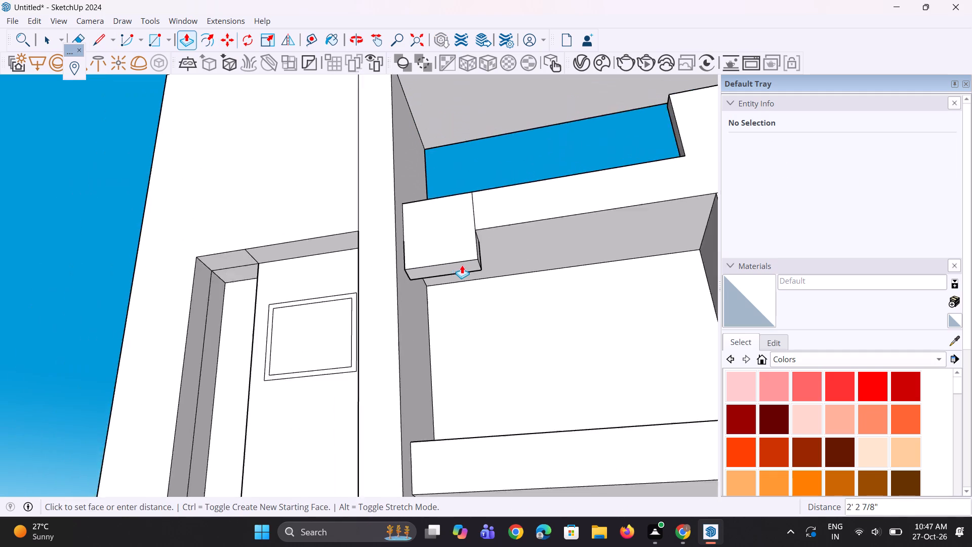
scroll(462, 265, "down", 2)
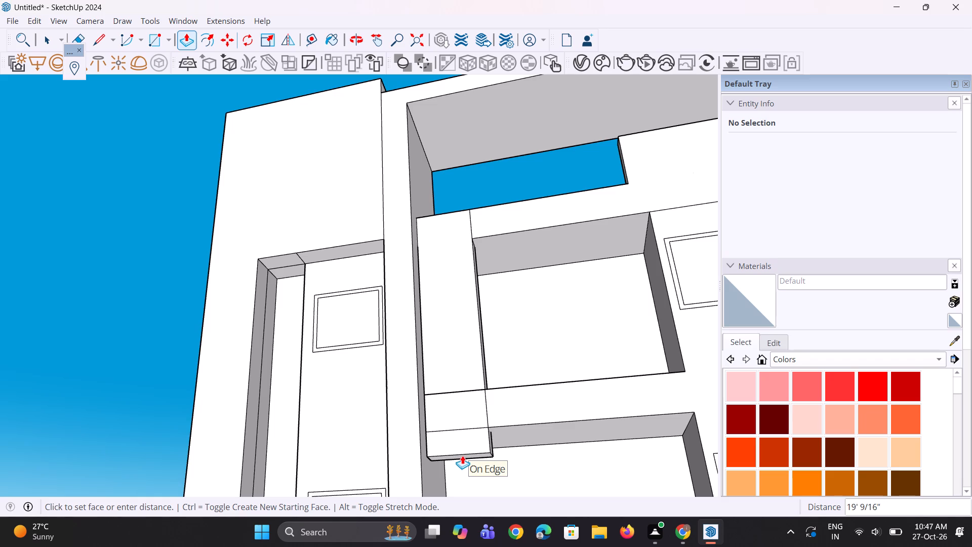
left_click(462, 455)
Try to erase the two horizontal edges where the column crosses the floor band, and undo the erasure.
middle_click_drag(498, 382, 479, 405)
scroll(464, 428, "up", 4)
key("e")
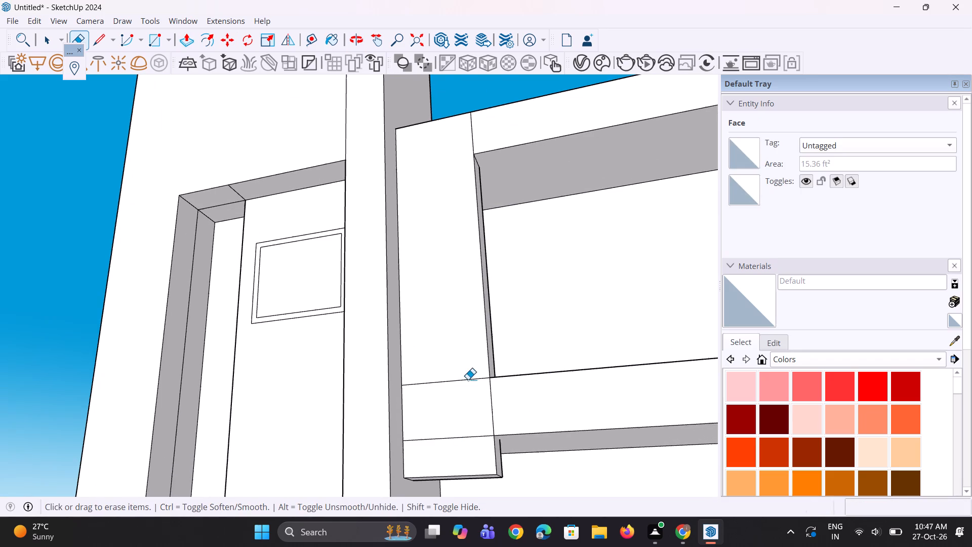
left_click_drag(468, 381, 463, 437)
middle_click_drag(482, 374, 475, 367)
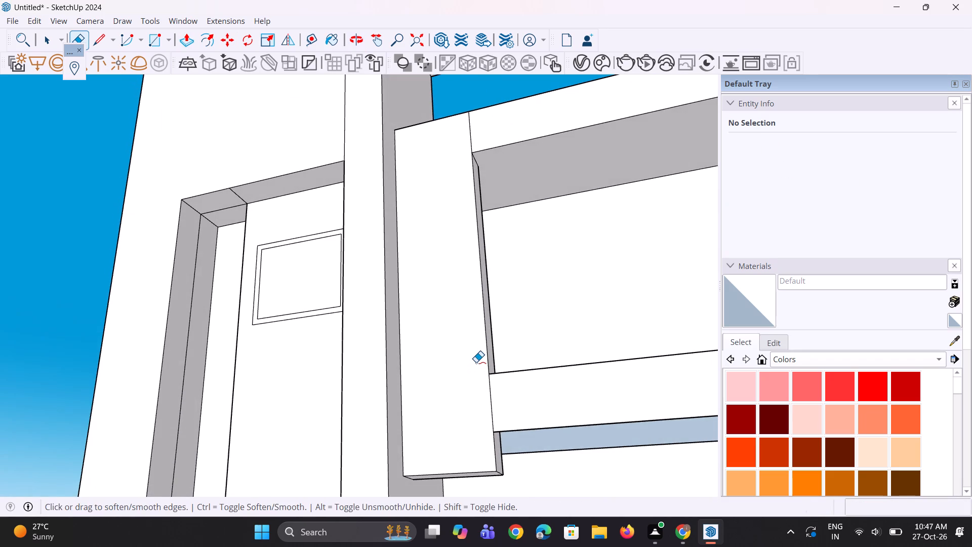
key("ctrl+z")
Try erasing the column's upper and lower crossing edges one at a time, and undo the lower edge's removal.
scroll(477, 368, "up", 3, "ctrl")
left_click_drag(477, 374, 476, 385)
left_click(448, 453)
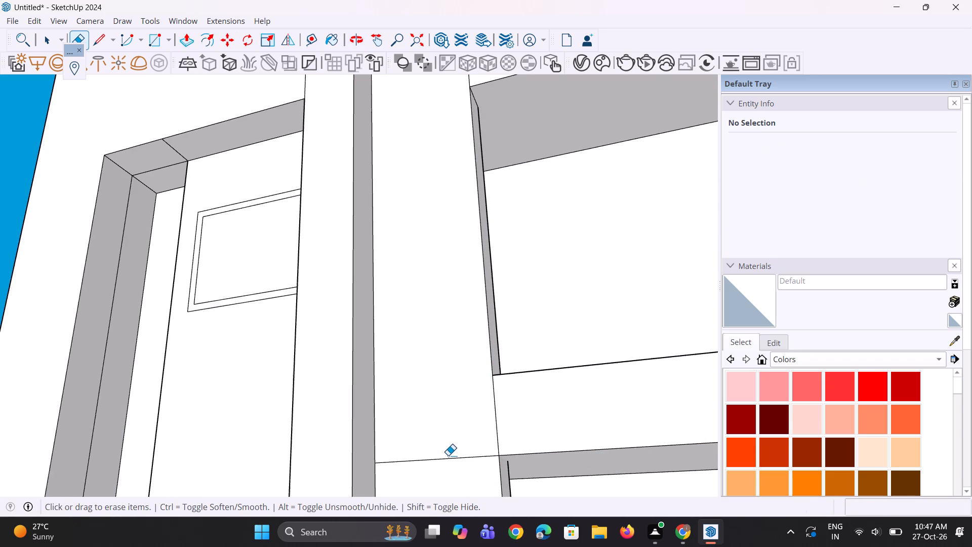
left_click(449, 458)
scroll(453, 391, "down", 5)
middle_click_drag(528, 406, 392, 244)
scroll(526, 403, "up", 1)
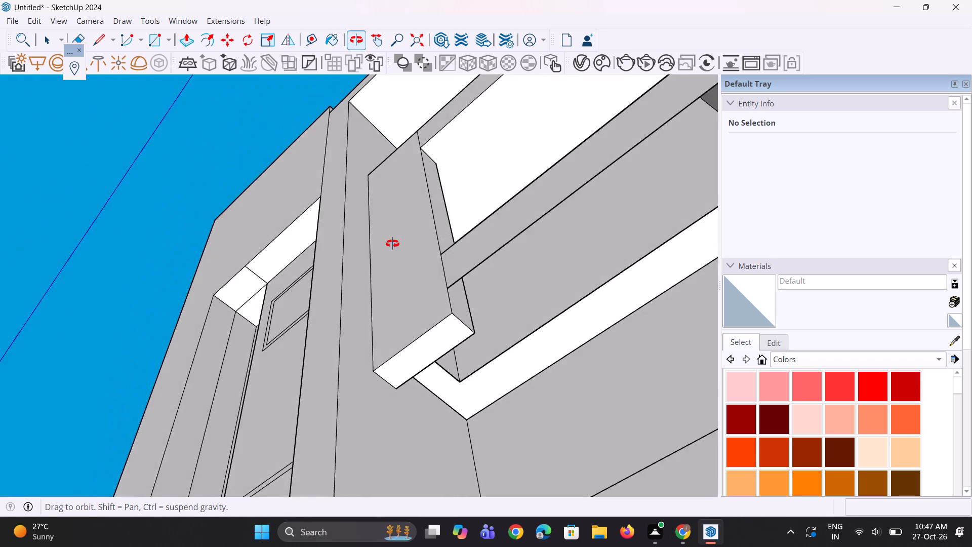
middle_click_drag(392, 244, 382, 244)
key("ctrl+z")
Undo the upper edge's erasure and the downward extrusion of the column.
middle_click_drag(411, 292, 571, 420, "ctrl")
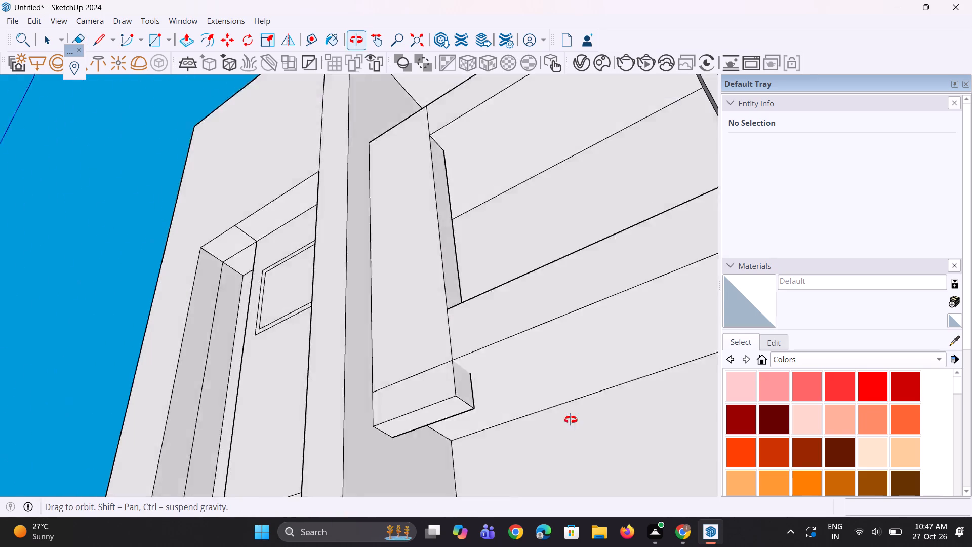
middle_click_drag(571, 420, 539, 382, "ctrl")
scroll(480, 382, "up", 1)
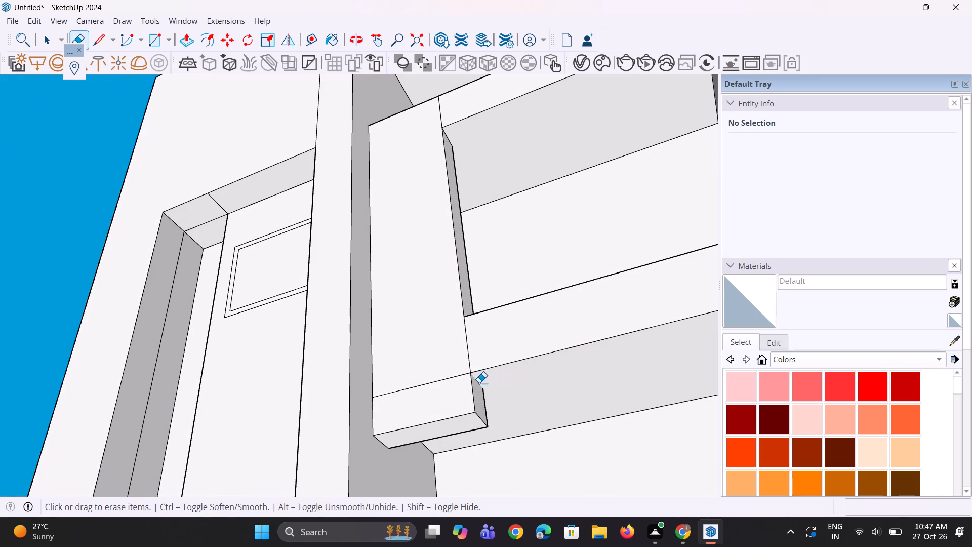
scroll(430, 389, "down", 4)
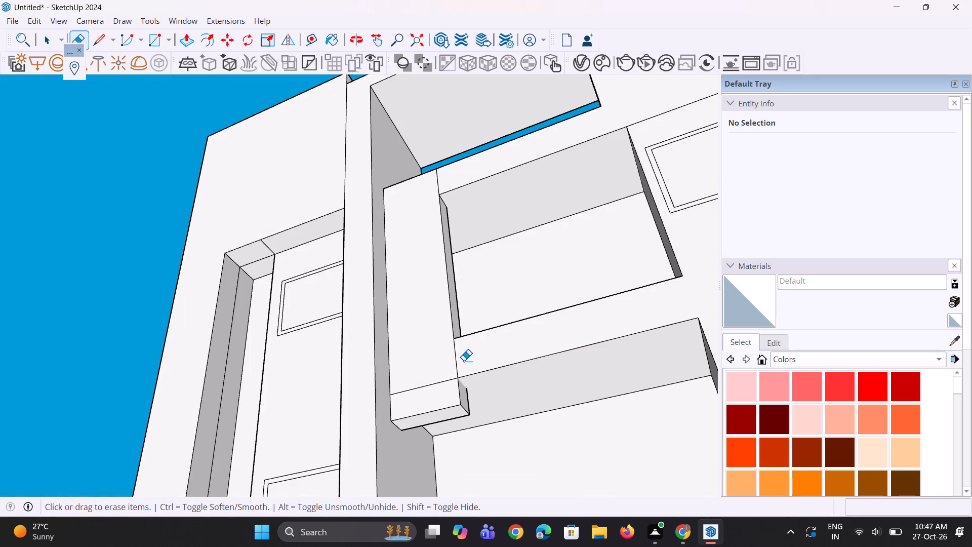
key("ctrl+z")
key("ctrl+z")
Push/Pull the small rectangle on the front of the parapet band, beside the projecting frame, outward 1' 9".
scroll(422, 370, "down", 4)
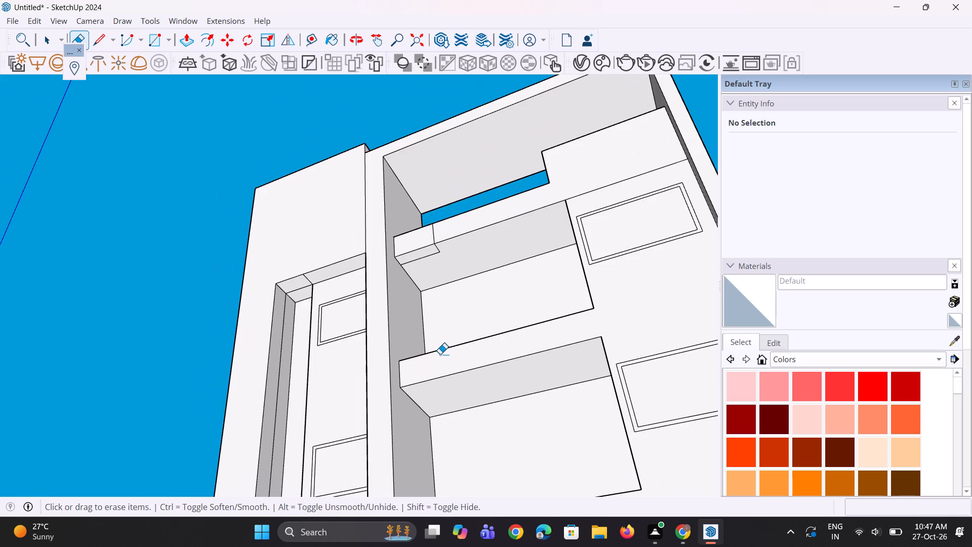
middle_click_drag(428, 375, 418, 398)
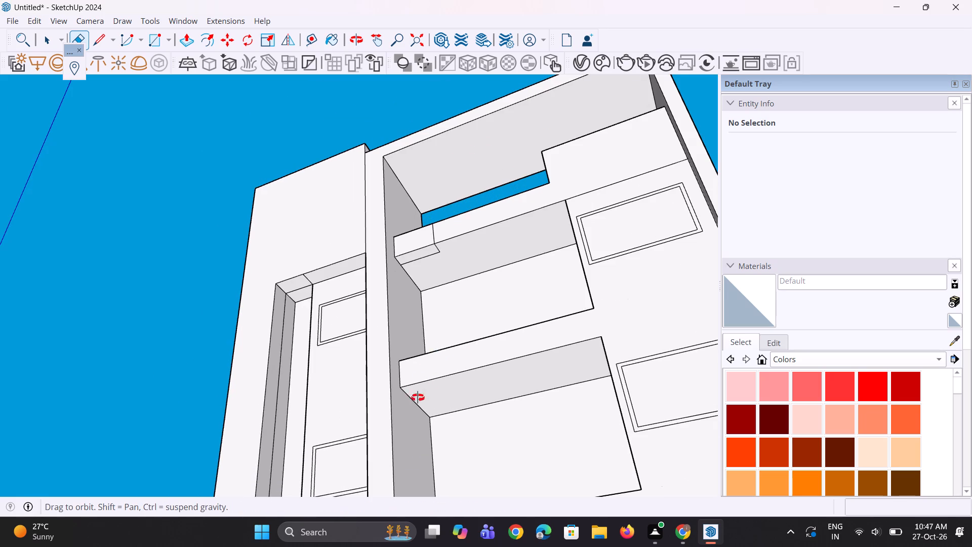
middle_click_drag(418, 398, 388, 407)
scroll(398, 256, "up", 6)
middle_click_drag(407, 245, 377, 415)
scroll(397, 350, "up", 3)
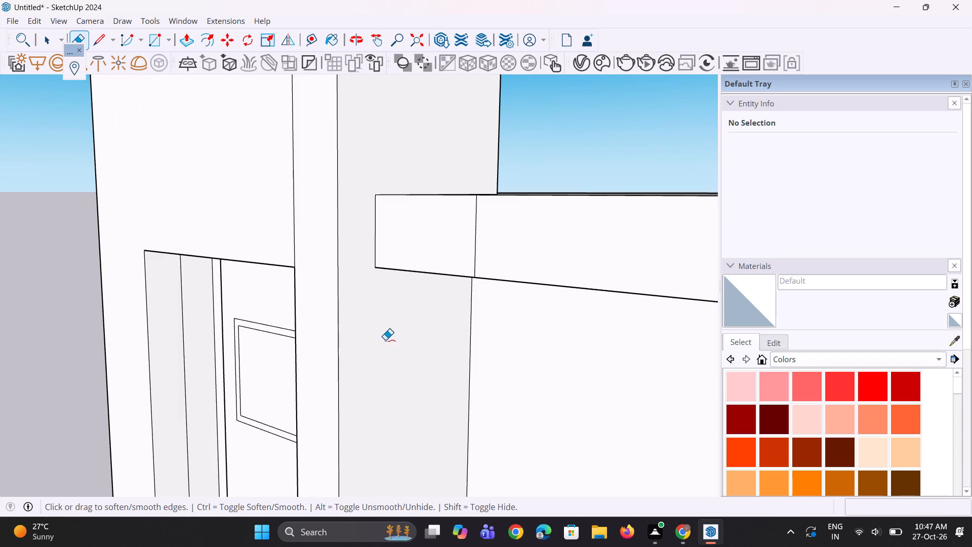
scroll(366, 339, "down", 11)
middle_click_drag(367, 332, 414, 459)
scroll(372, 318, "up", 4)
scroll(421, 330, "up", 4)
key("p")
left_click(414, 302)
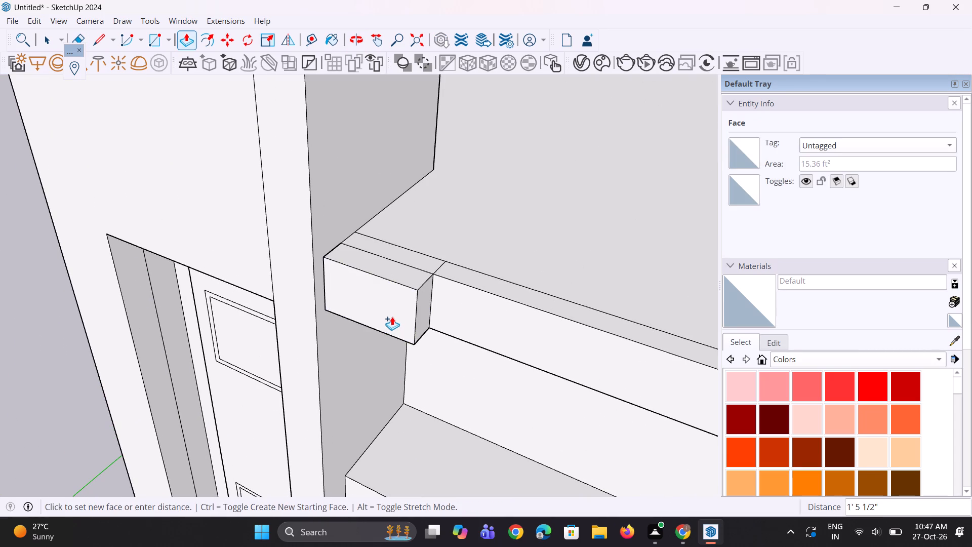
left_click(399, 325)
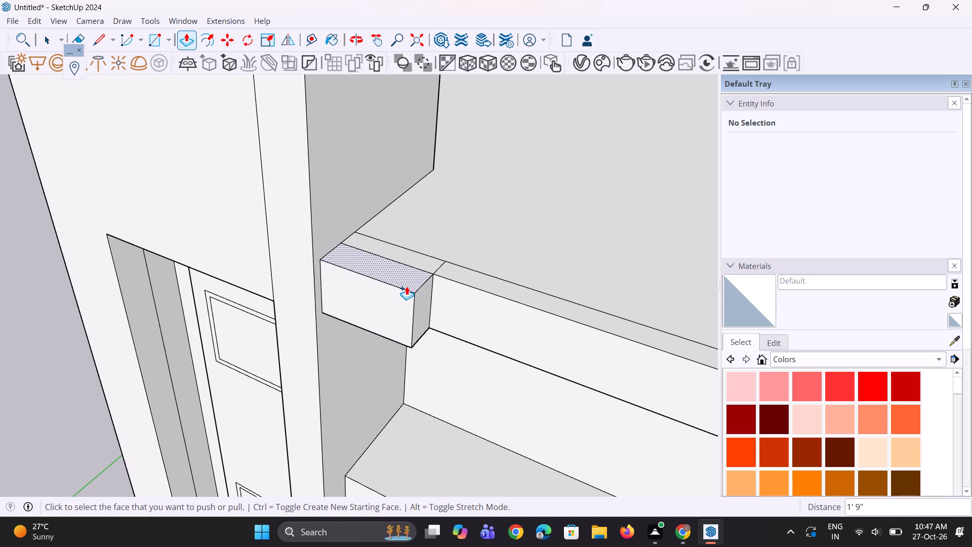
Push/Pull the top face of the projecting block upward 1' 10 3/16".
left_click(407, 286)
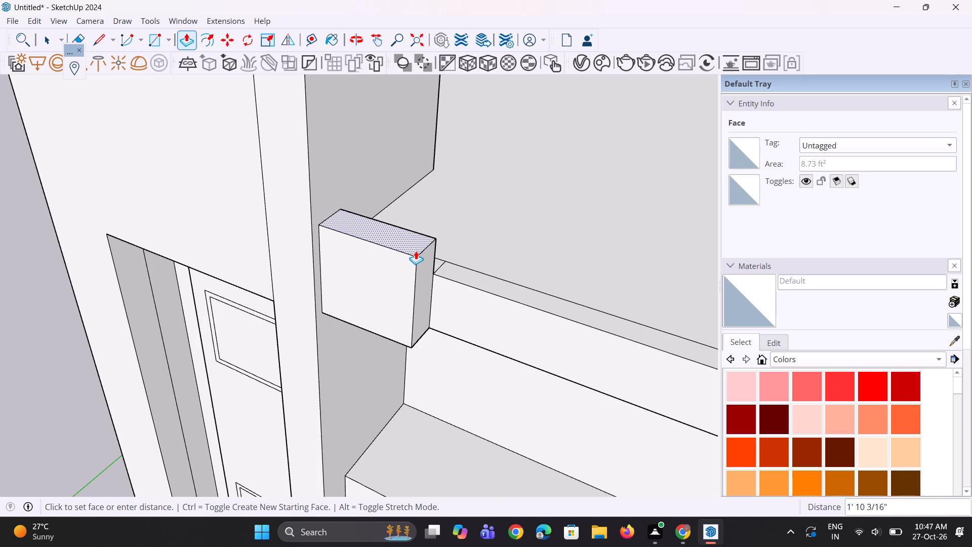
left_click(416, 251)
Push/Pull the block's underside down 18' 6" to form a column crossing the floor band between the top two recessed bays.
scroll(339, 299, "up", 1)
middle_click_drag(337, 263, 407, 0)
scroll(400, 238, "up", 2)
left_click(404, 203)
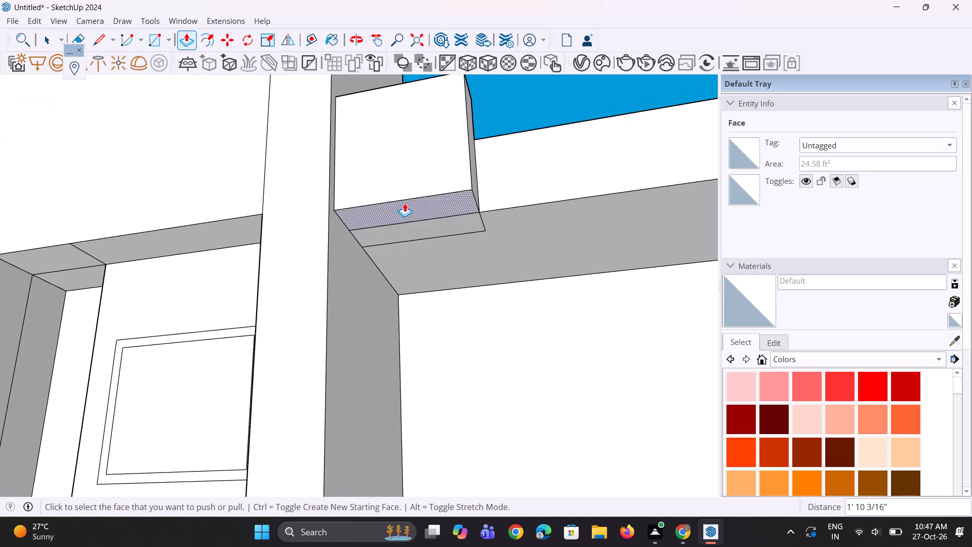
scroll(389, 268, "down", 10)
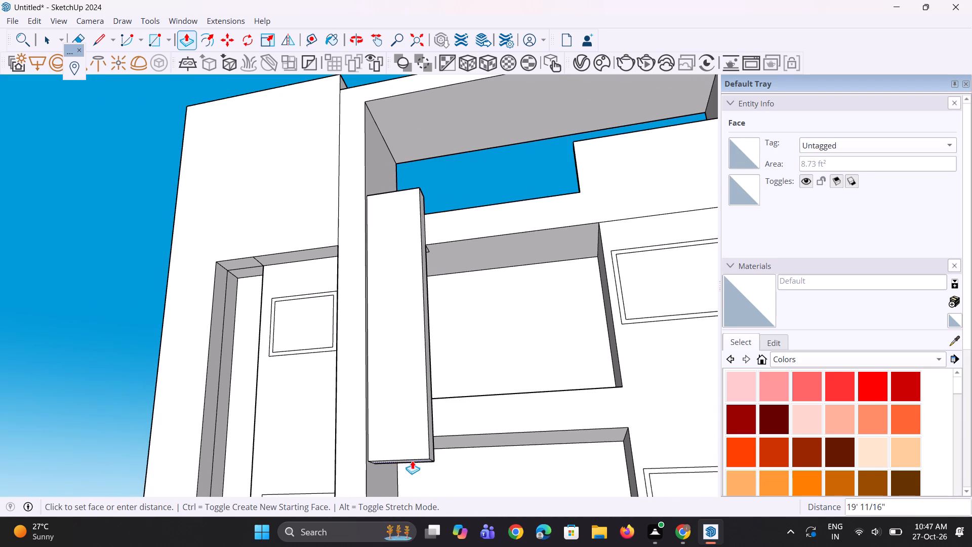
left_click(455, 452)
Erase the leftover rectangle edges behind the column on the ceiling of the top recessed bay.
middle_click_drag(421, 277, 344, 355)
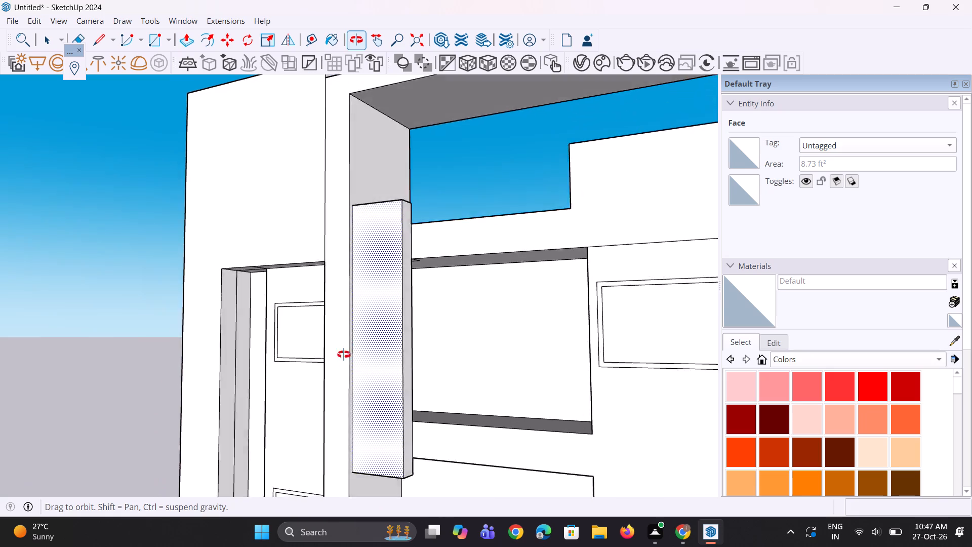
middle_click_drag(344, 355, 260, 257)
scroll(363, 225, "up", 13)
middle_click_drag(406, 250, 396, 247)
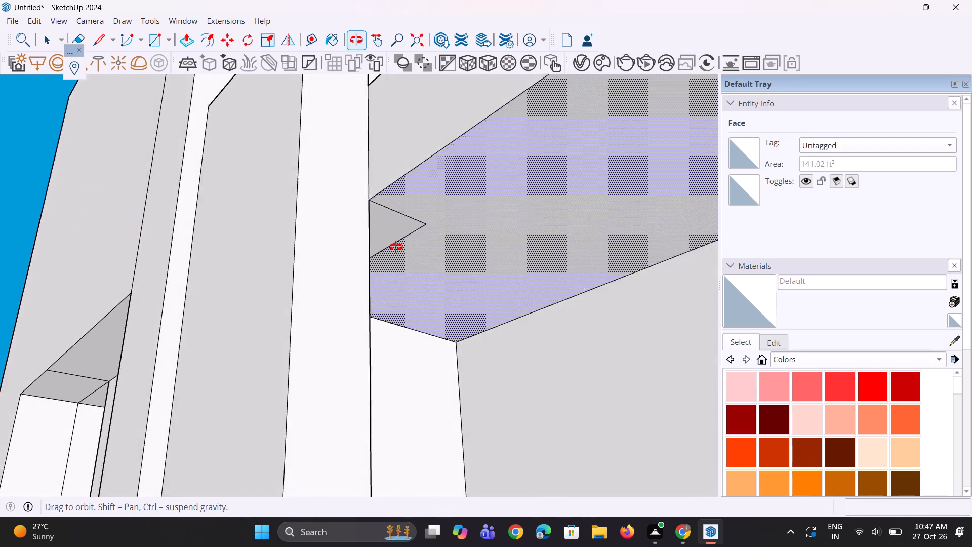
middle_click_drag(396, 247, 280, 219)
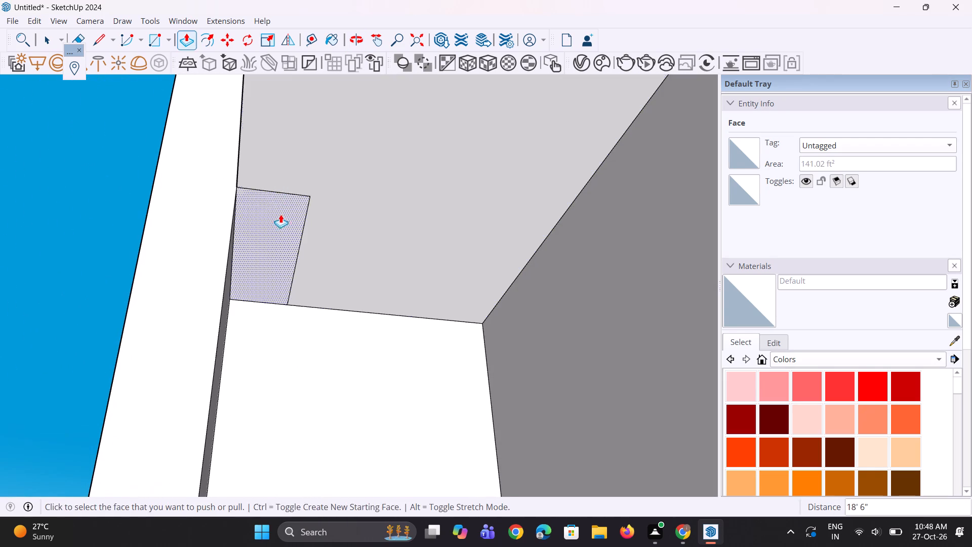
key("e")
left_click_drag(267, 182, 307, 227)
Erase the short stray edge across the parapet top beside the column's upper end.
middle_click_drag(244, 228, 454, 347)
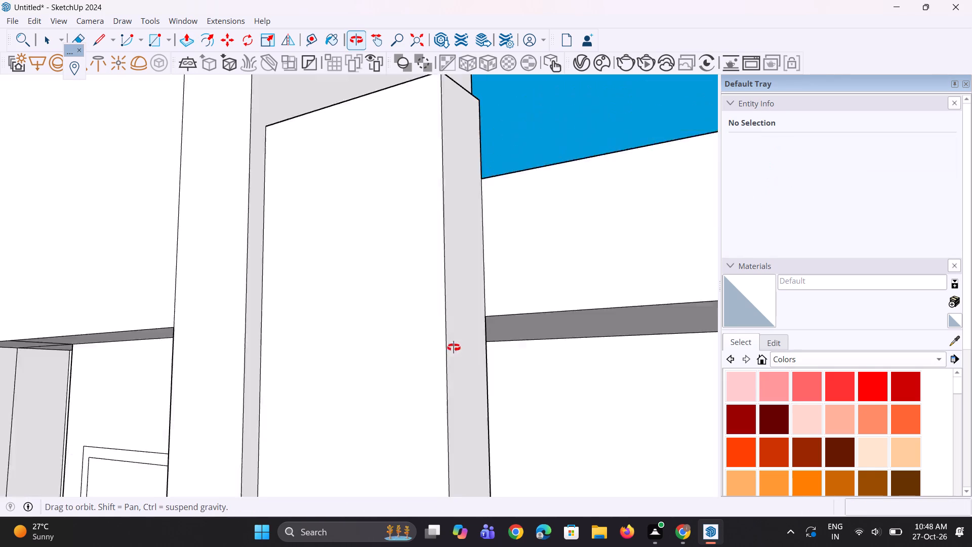
middle_click_drag(454, 347, 478, 348)
scroll(458, 204, "down", 5)
middle_click_drag(457, 190, 502, 482)
scroll(512, 380, "up", 4)
scroll(533, 335, "up", 4)
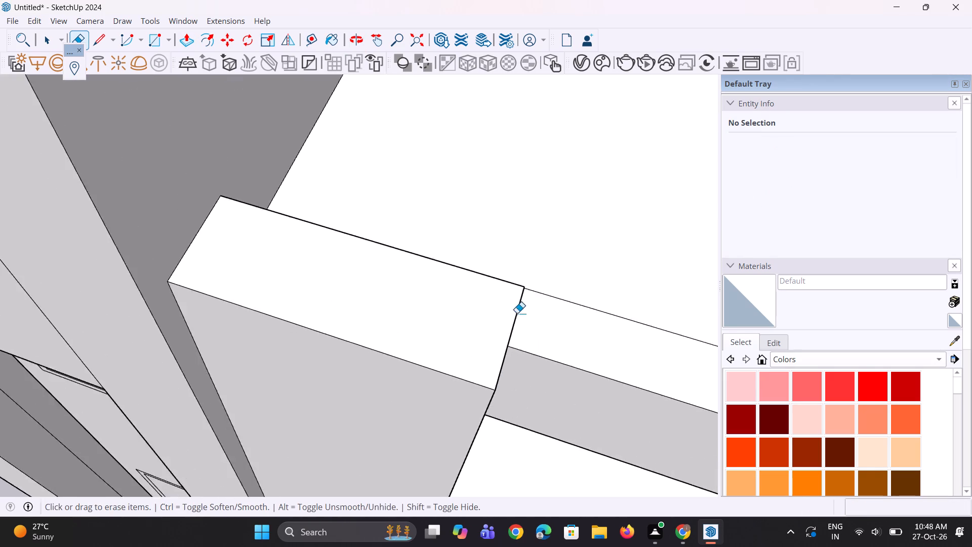
middle_click_drag(484, 327, 474, 429)
left_click_drag(507, 336, 501, 321)
Push/Pull the column's side face facing the recessed bays outward 8 15/16" to widen the column.
middle_click_drag(260, 426, 396, 283)
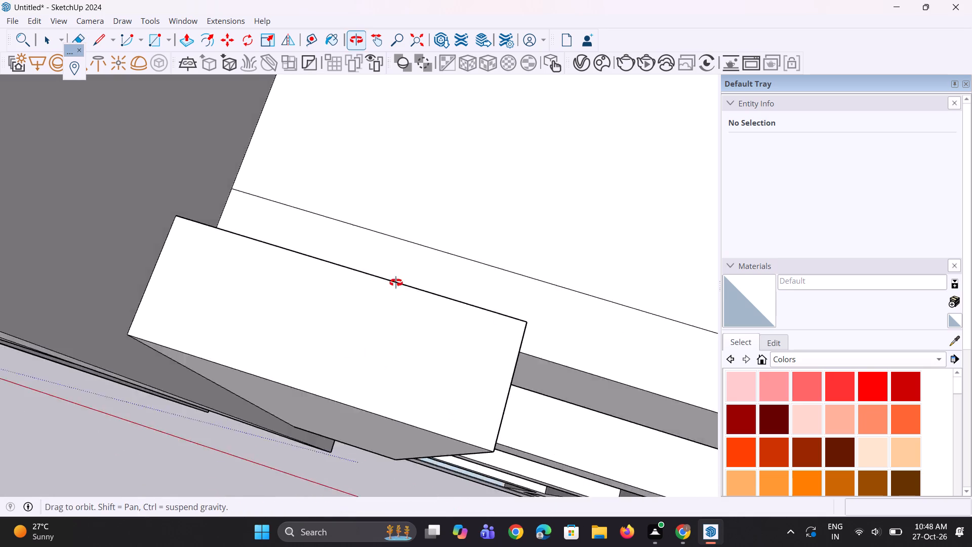
middle_click_drag(396, 283, 406, 249)
scroll(368, 238, "down", 16)
middle_click_drag(419, 376, 275, 247)
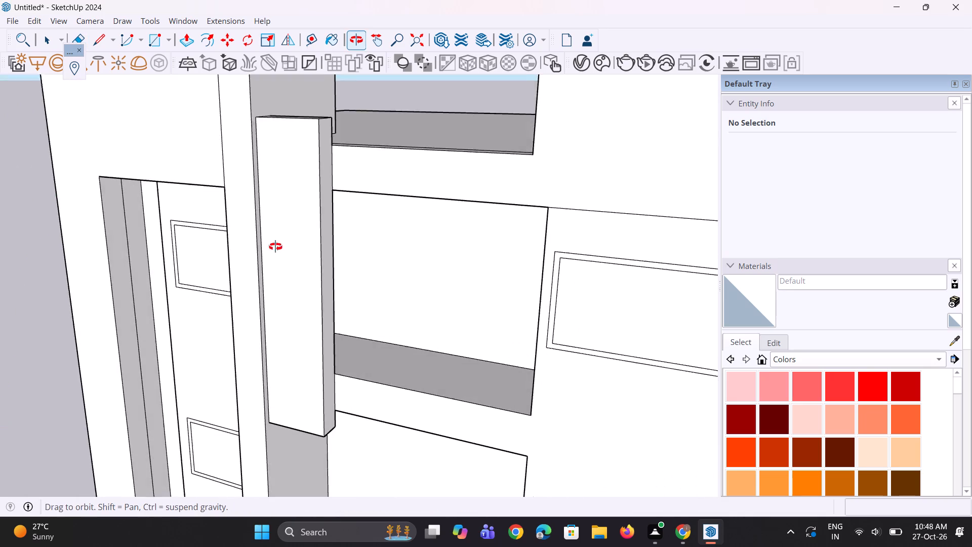
middle_click_drag(275, 247, 273, 246)
scroll(324, 333, "up", 5)
key("p")
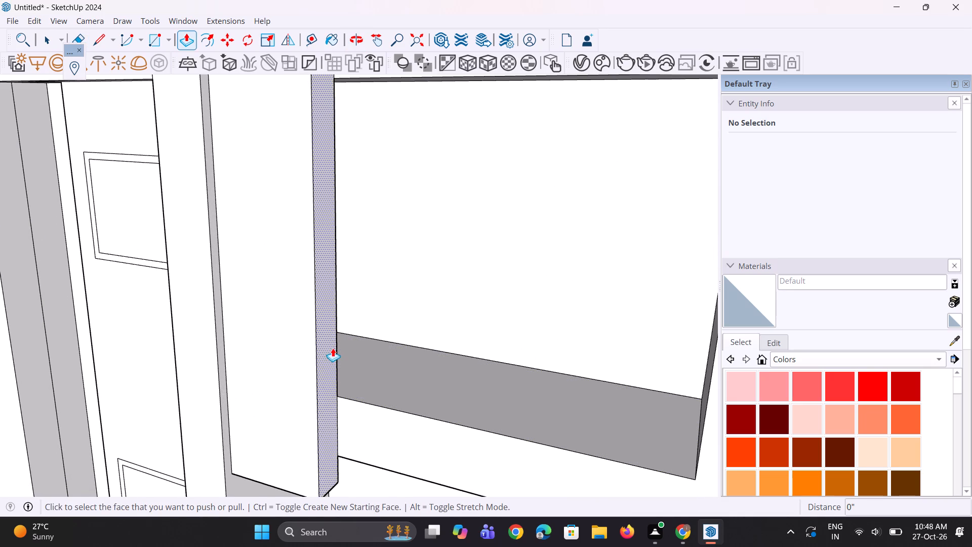
left_click(333, 348)
left_click(345, 361)
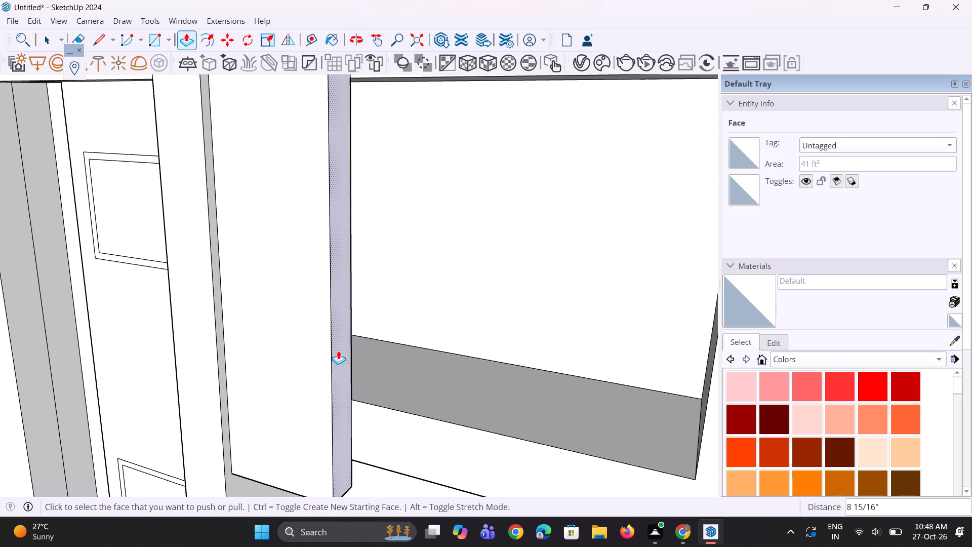
Push/Pull the column's underside up 1' 5 1/16" to align with the lower edge of the floor band.
scroll(338, 350, "down", 5)
middle_click_drag(346, 362, 437, 327)
scroll(410, 316, "down", 9)
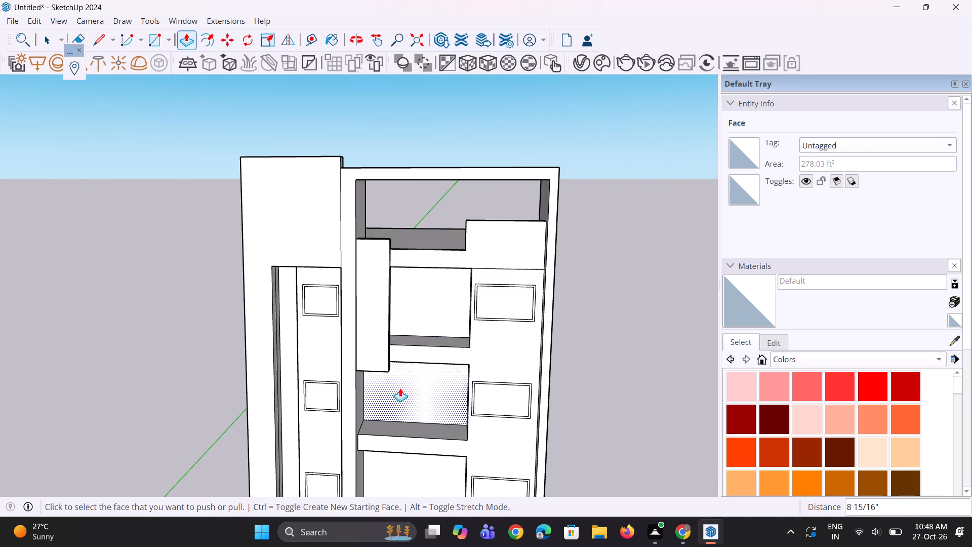
scroll(359, 392, "up", 2)
middle_click_drag(382, 354, 378, 181)
scroll(329, 353, "up", 6)
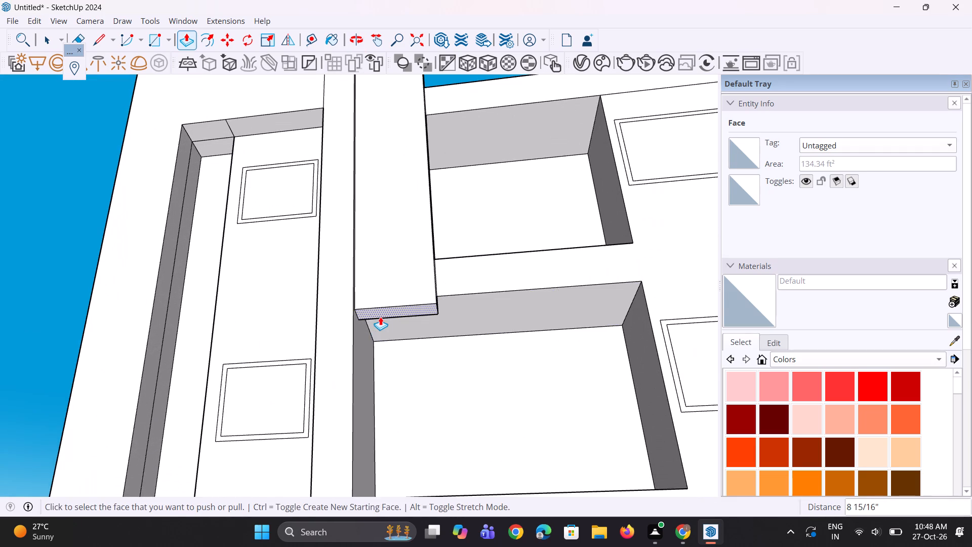
left_click(380, 317)
left_click(459, 292)
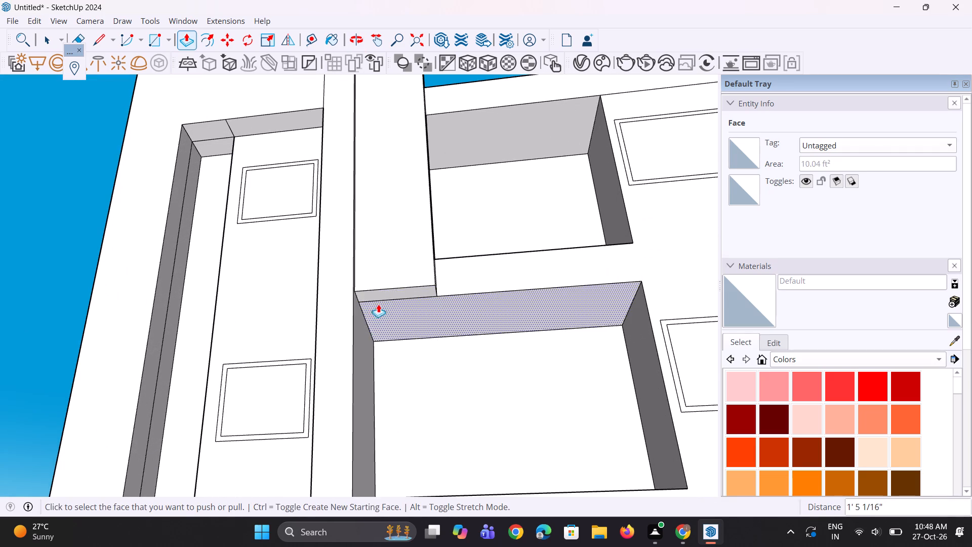
Examine the column's alignment with the floor band, parapet and frame from several angles, and select the main facade face.
scroll(366, 330, "down", 4)
middle_click_drag(389, 310, 384, 399)
scroll(383, 399, "down", 3)
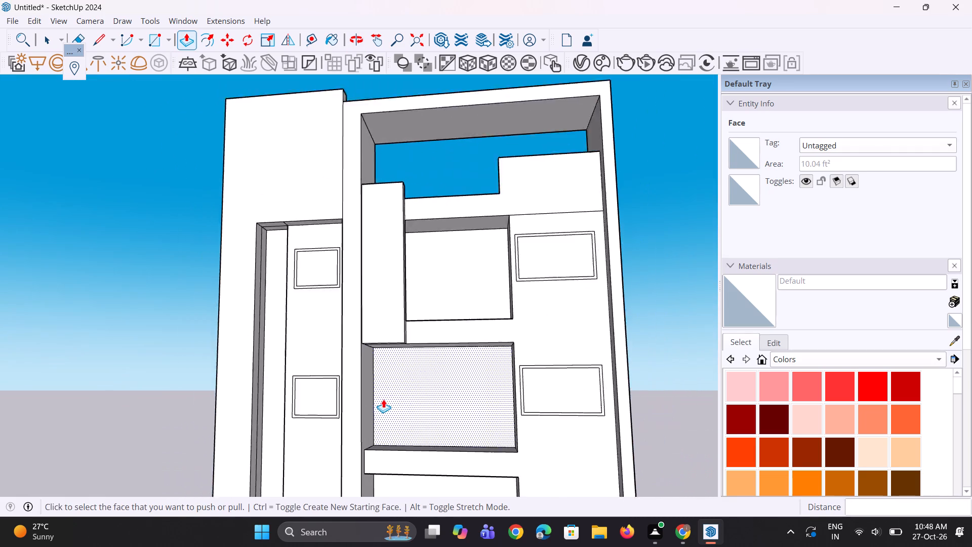
scroll(383, 399, "down", 2)
middle_click_drag(417, 312, 394, 389)
scroll(393, 369, "up", 1)
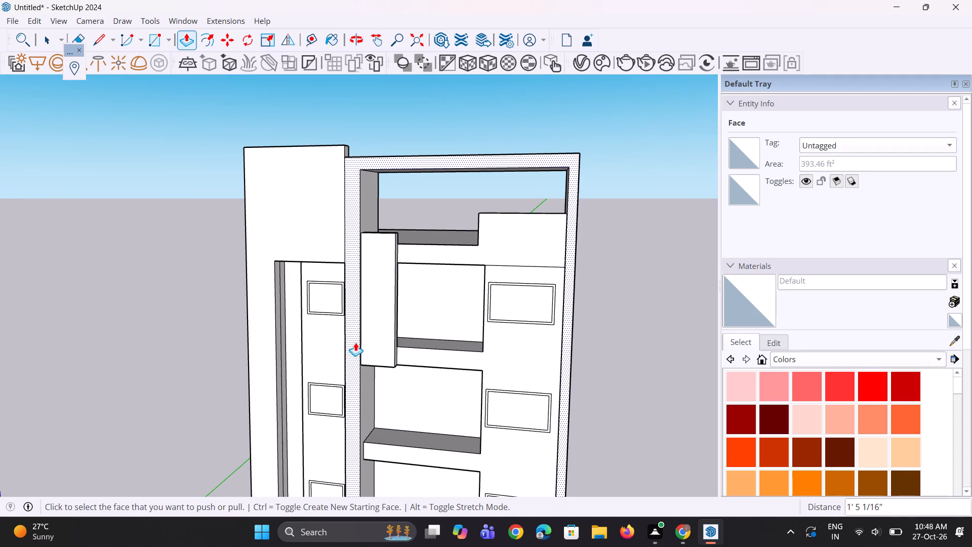
scroll(355, 342, "down", 3)
middle_click_drag(355, 342, 393, 392)
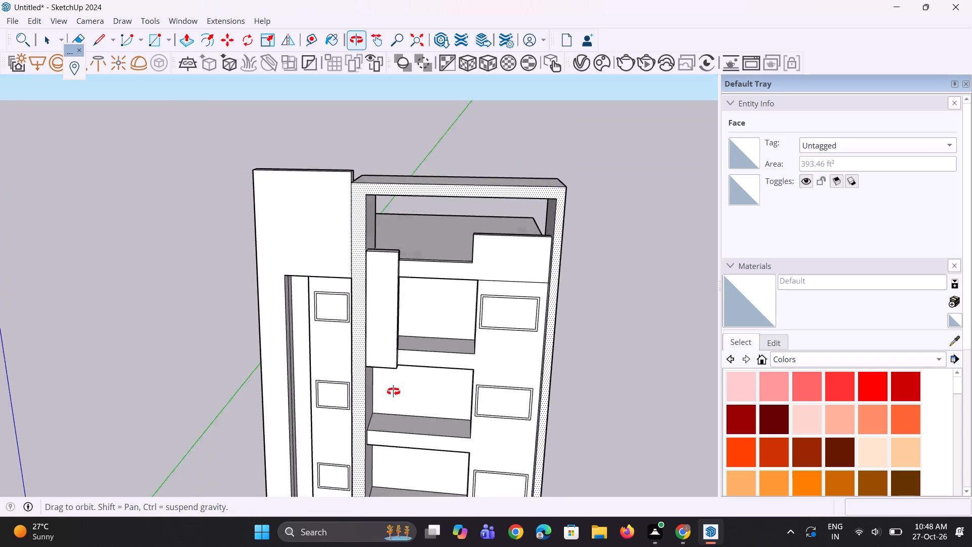
middle_click_drag(393, 392, 398, 407)
middle_click_drag(412, 363, 400, 371)
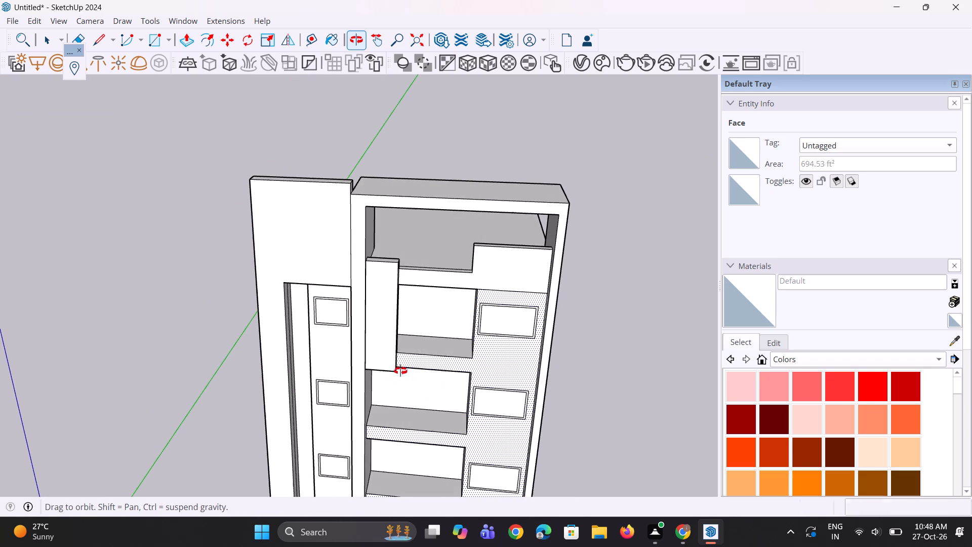
scroll(394, 342, "up", 2)
scroll(397, 294, "up", 3)
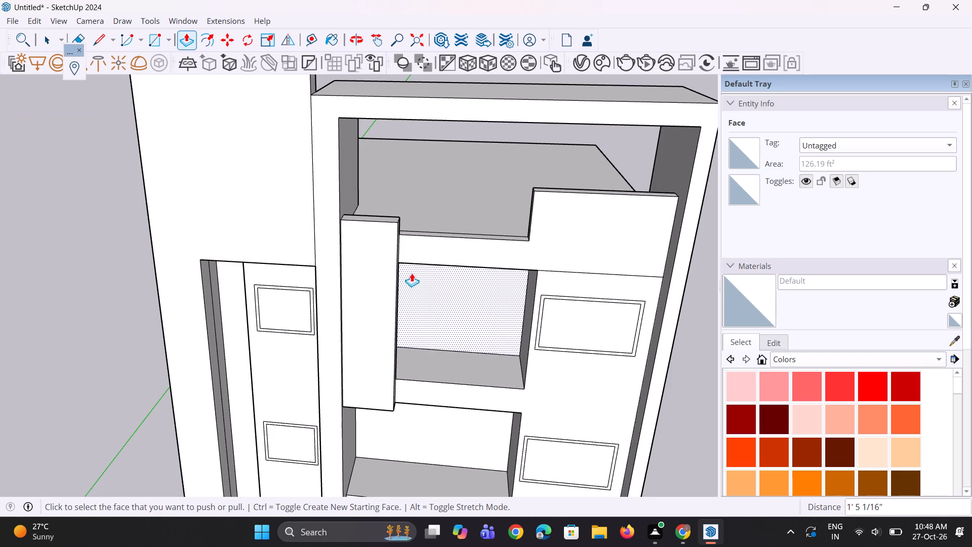
middle_click_drag(381, 392, 363, 392)
key("space")
scroll(444, 382, "up", 1)
key("space")
left_click(443, 384)
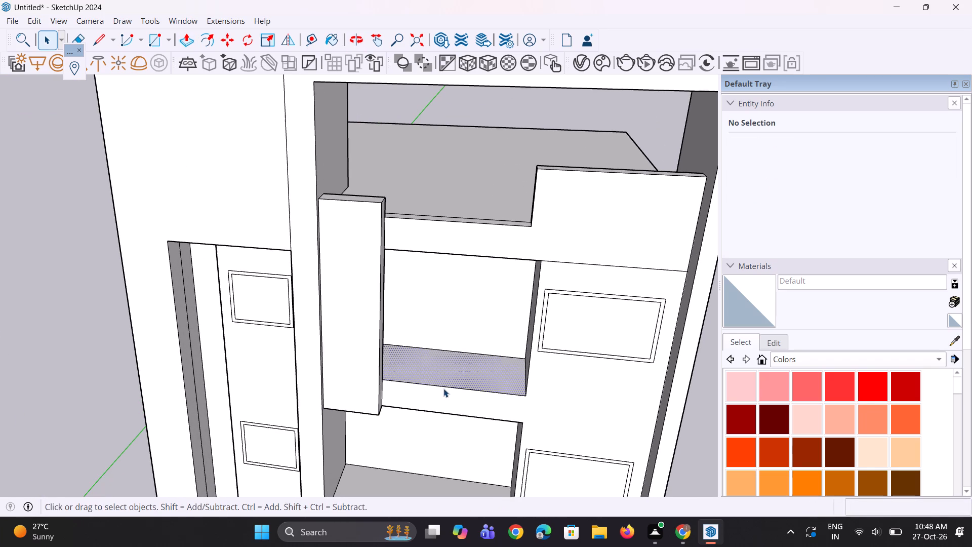
left_click(443, 390)
Push/Pull the column's rear face 1' 2 7/8" back into the top recessed bay.
middle_click_drag(323, 380, 132, 364)
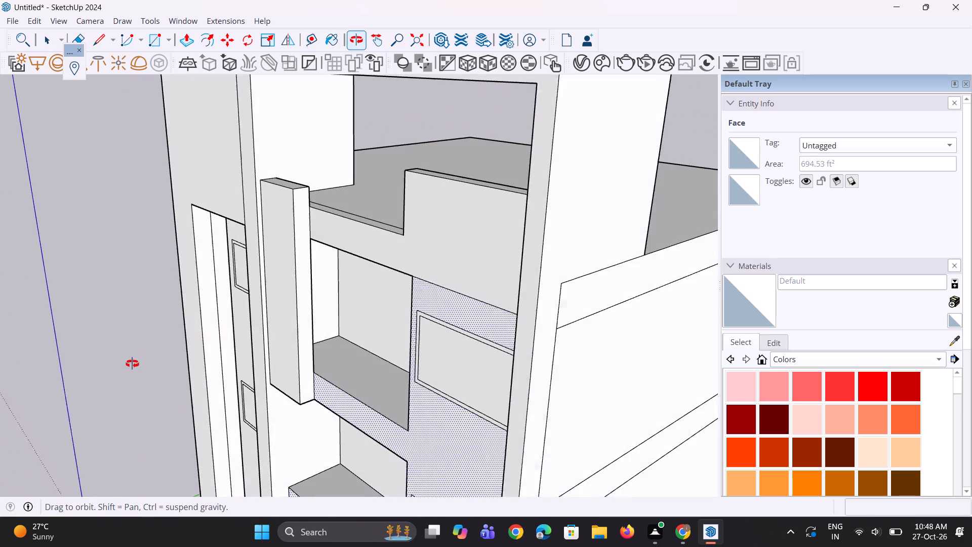
middle_click_drag(132, 364, 219, 365)
scroll(355, 355, "up", 5)
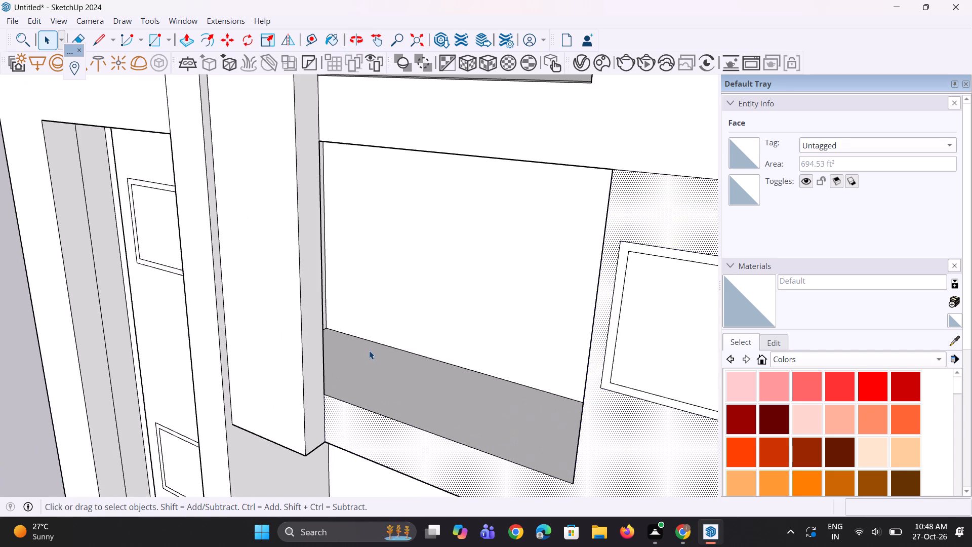
scroll(369, 350, "up", 7)
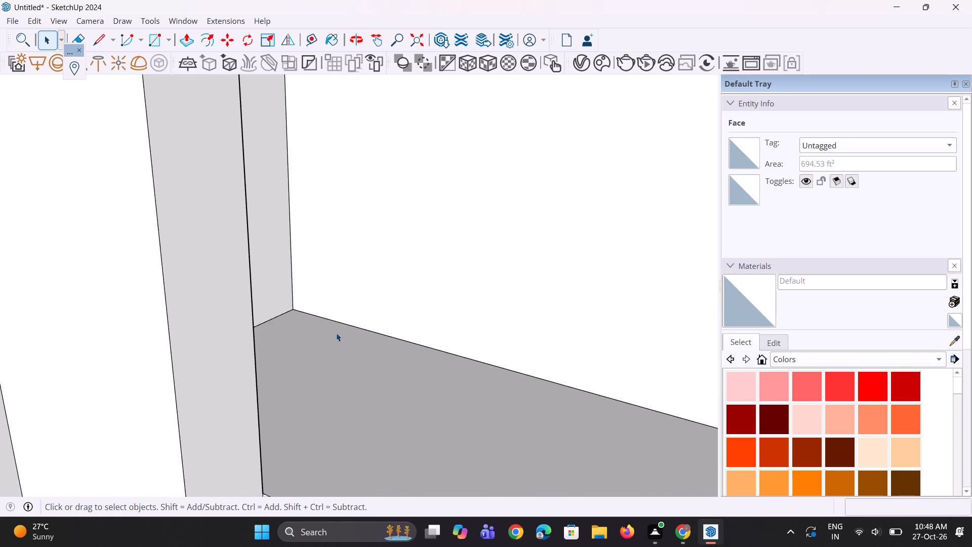
scroll(336, 333, "up", 2)
middle_click_drag(320, 341, 235, 357)
key("p")
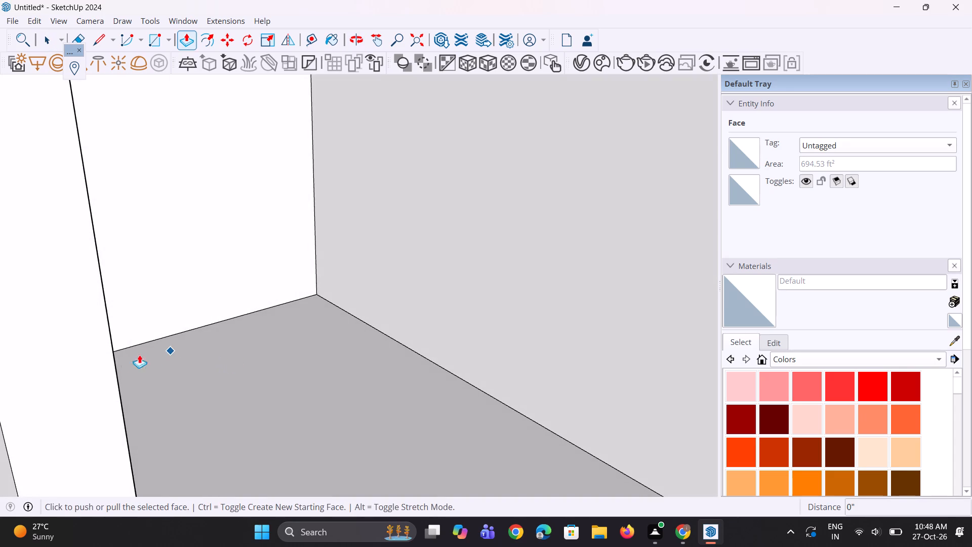
middle_click_drag(128, 359, 64, 373)
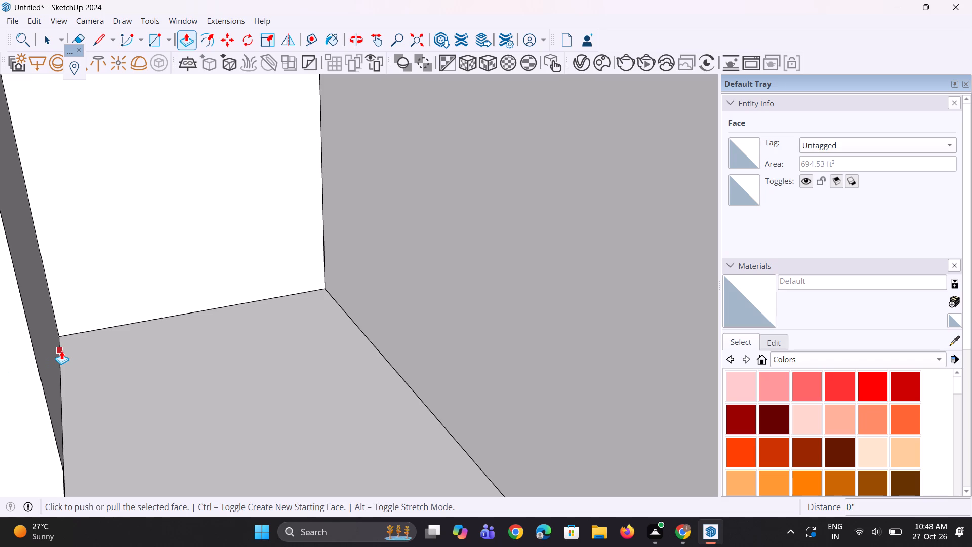
left_click(61, 350)
key("space")
key("space")
left_click(43, 348)
key("p")
left_click(45, 348)
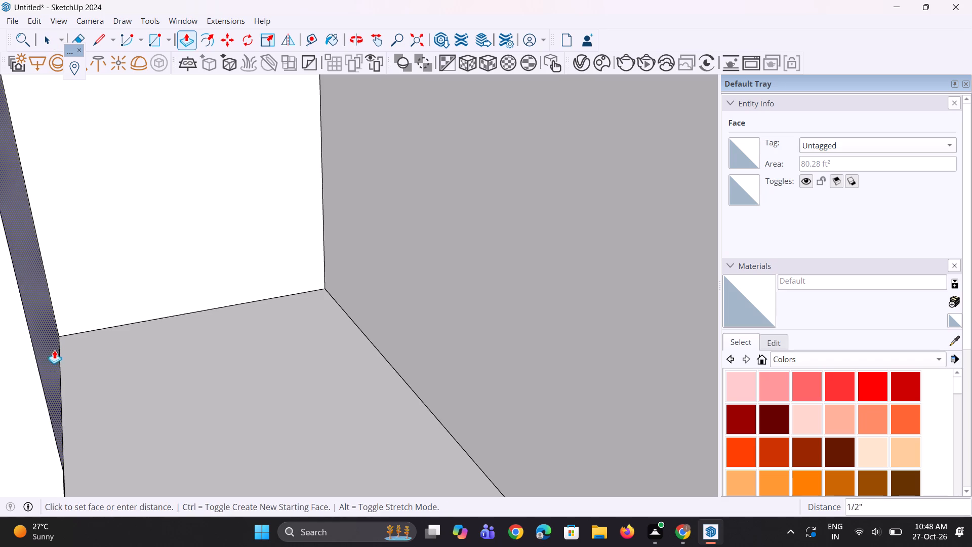
left_click(115, 372)
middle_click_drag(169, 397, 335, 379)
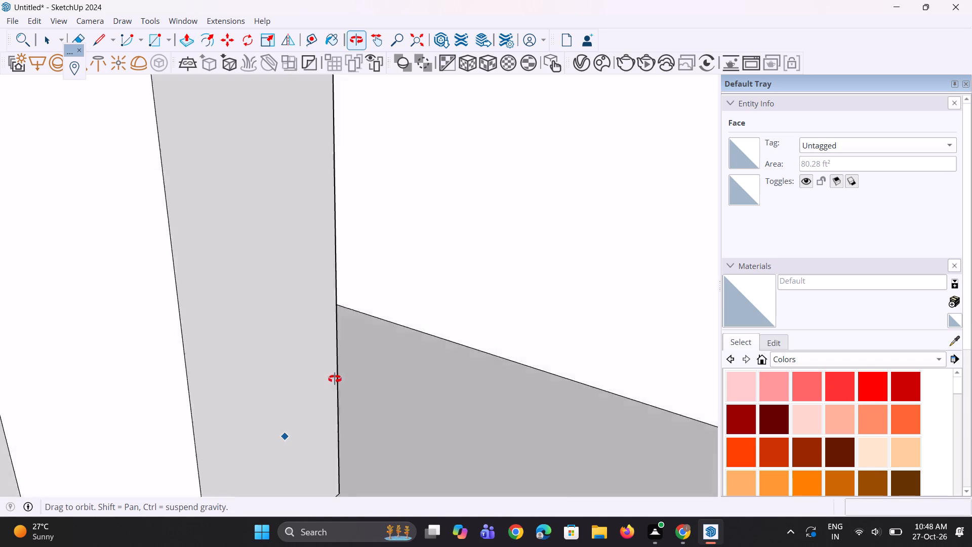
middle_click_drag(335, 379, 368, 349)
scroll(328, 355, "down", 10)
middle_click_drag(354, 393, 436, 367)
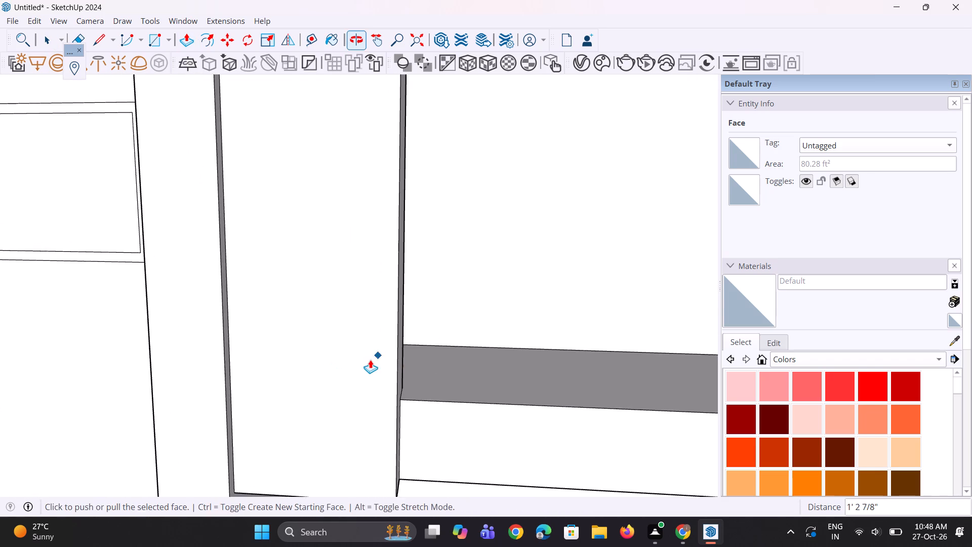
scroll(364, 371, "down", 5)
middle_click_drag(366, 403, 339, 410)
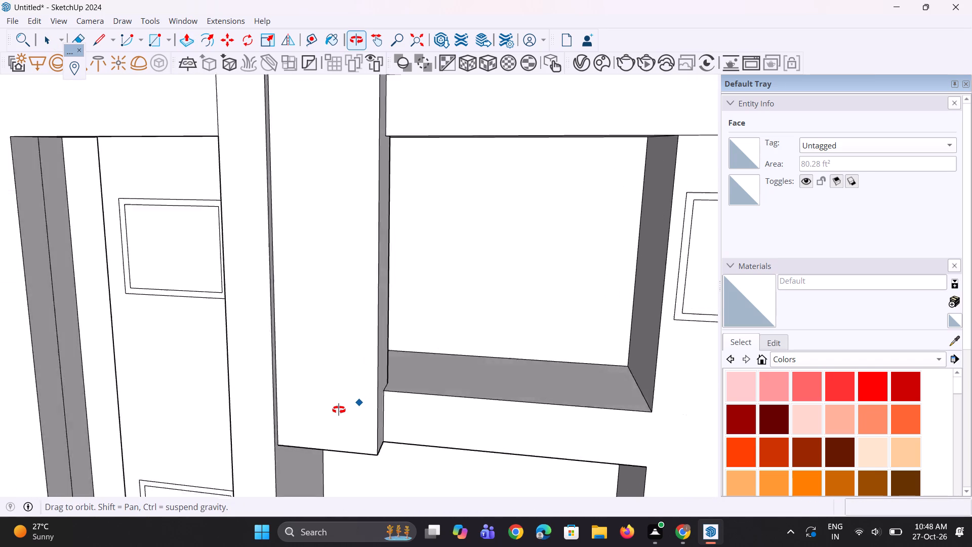
Examine the column's depth and its fit against the top recessed bay and the floor band from several angles.
middle_click_drag(339, 410, 296, 427)
scroll(302, 433, "down", 8)
middle_click_drag(340, 402, 340, 374)
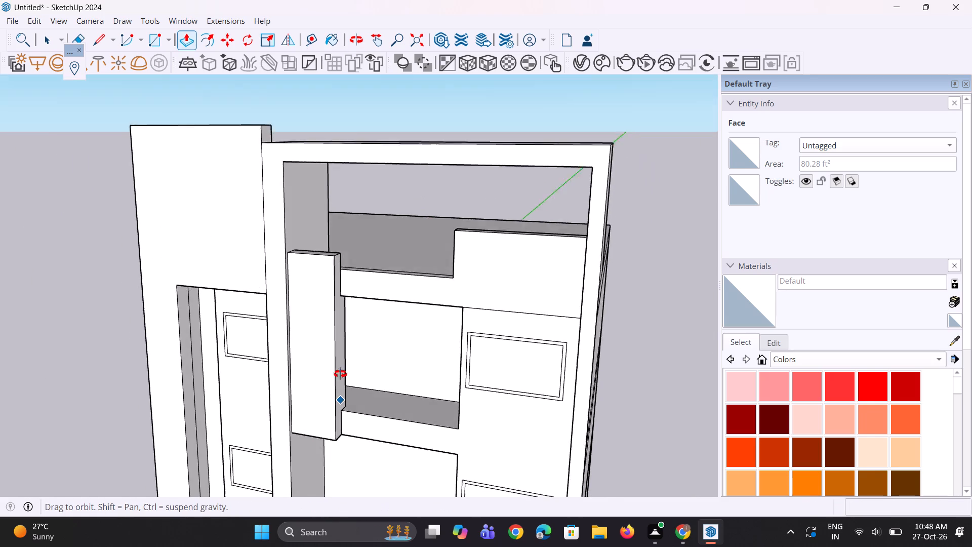
middle_click_drag(340, 374, 468, 371)
scroll(469, 397, "up", 1)
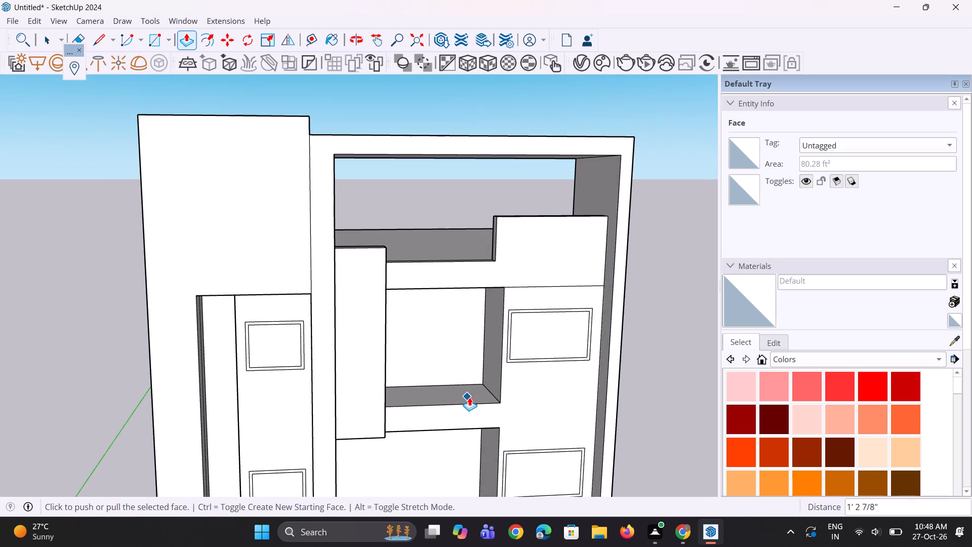
key("space")
scroll(469, 397, "up", 1)
key("space")
scroll(472, 397, "up", 1)
key("p")
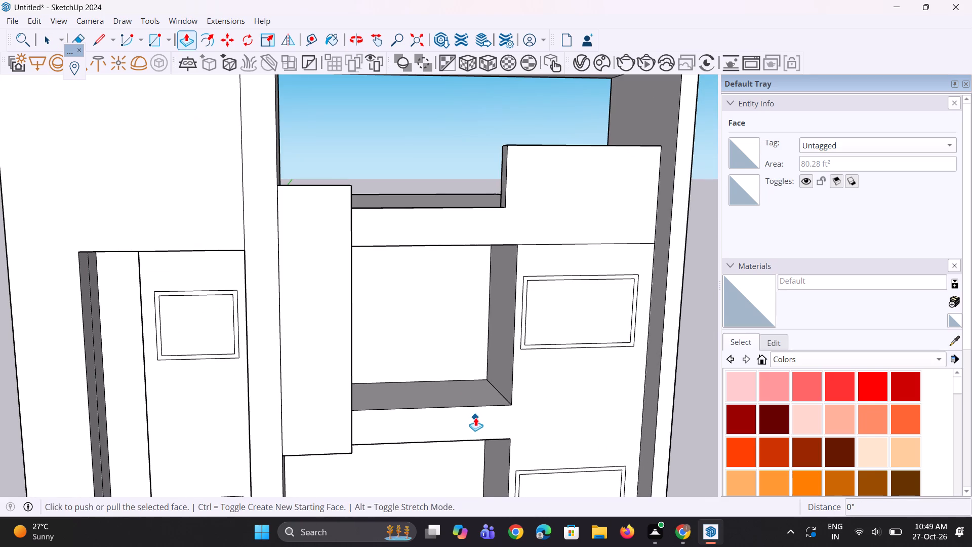
scroll(477, 416, "up", 6)
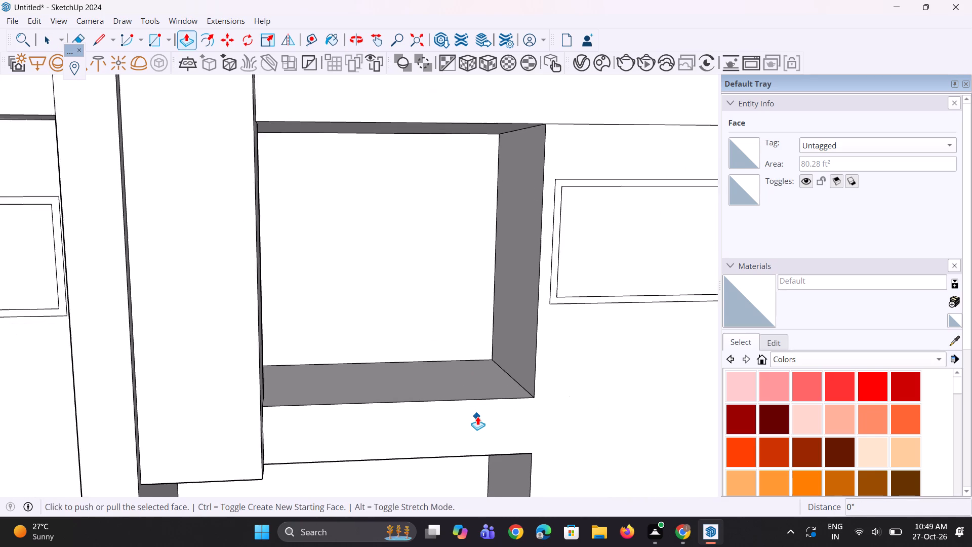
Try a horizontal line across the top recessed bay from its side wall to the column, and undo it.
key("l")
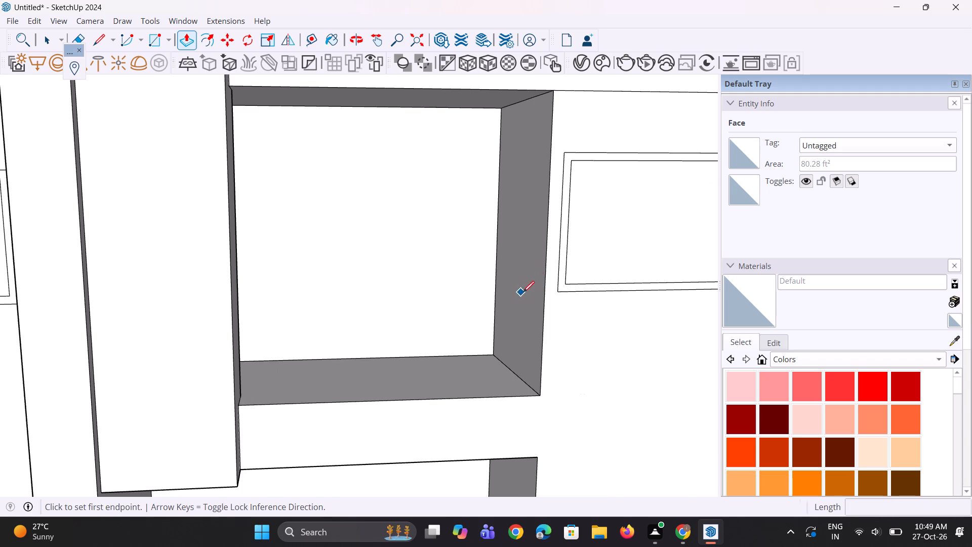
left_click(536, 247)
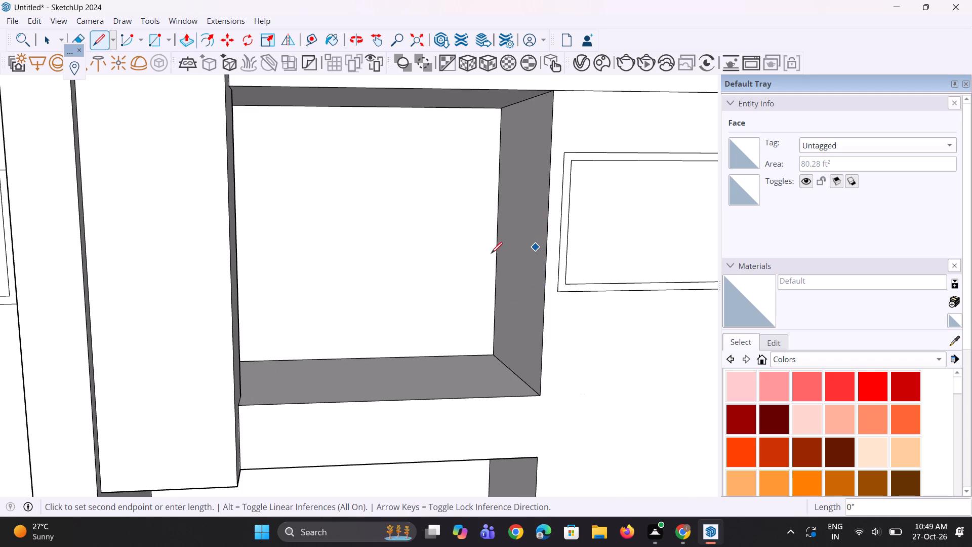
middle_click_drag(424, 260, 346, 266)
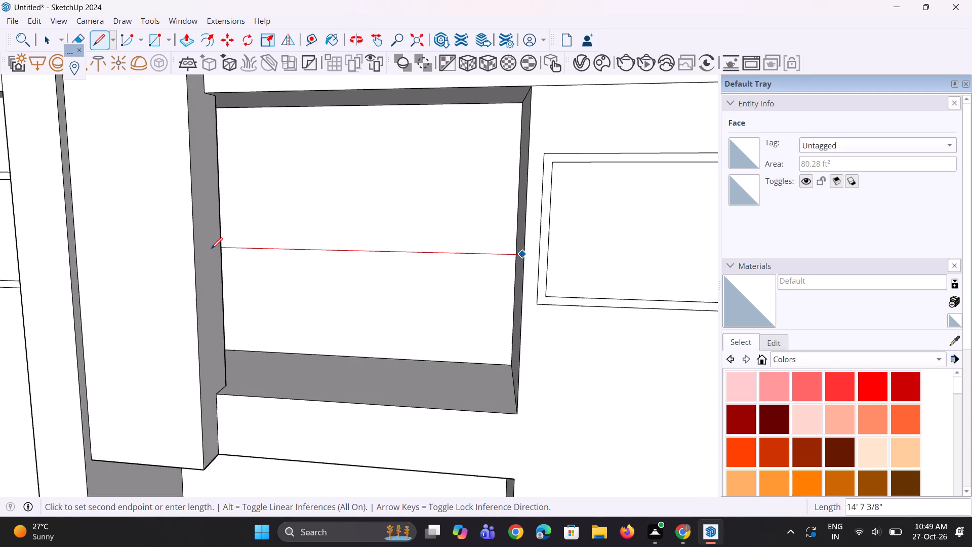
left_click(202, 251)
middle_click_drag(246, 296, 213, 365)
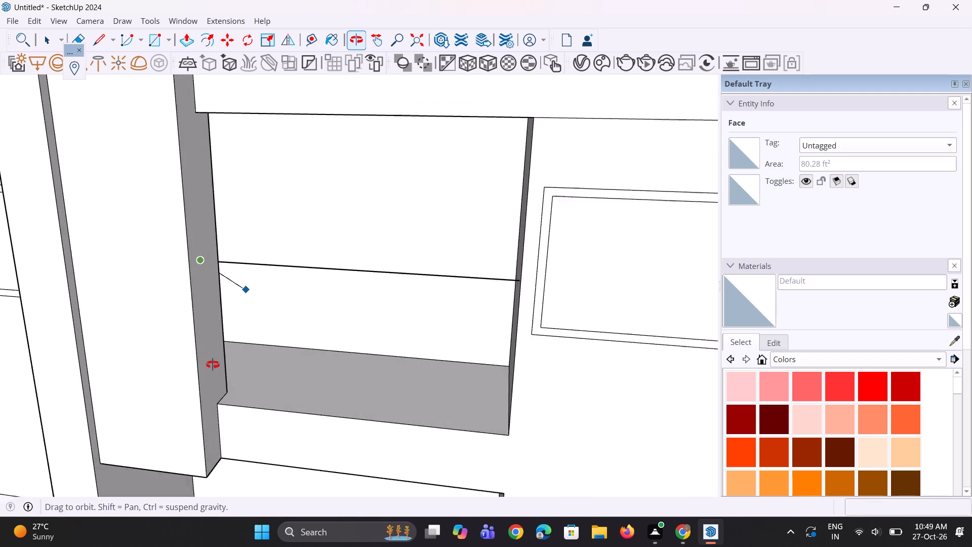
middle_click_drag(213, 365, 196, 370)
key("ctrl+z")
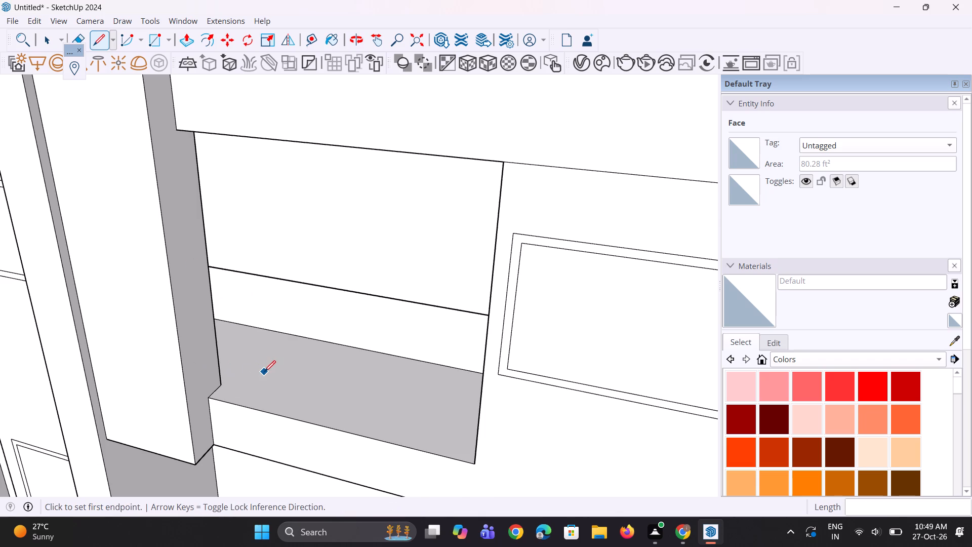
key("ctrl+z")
Draw a horizontal line about 15' 2 13/16" long across the top recessed bay, from its side wall to the column.
middle_click_drag(302, 368, 466, 345)
scroll(560, 283, "up", 1)
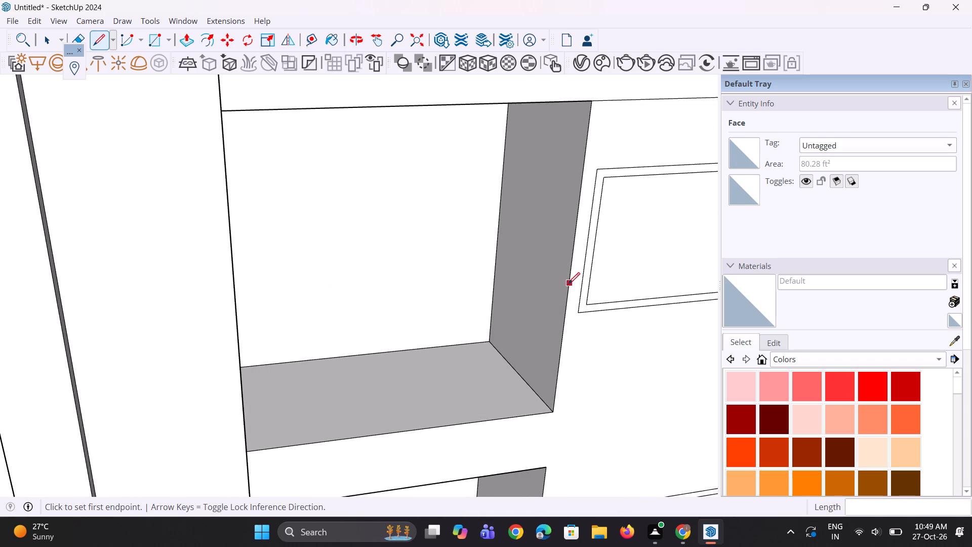
left_click(560, 279)
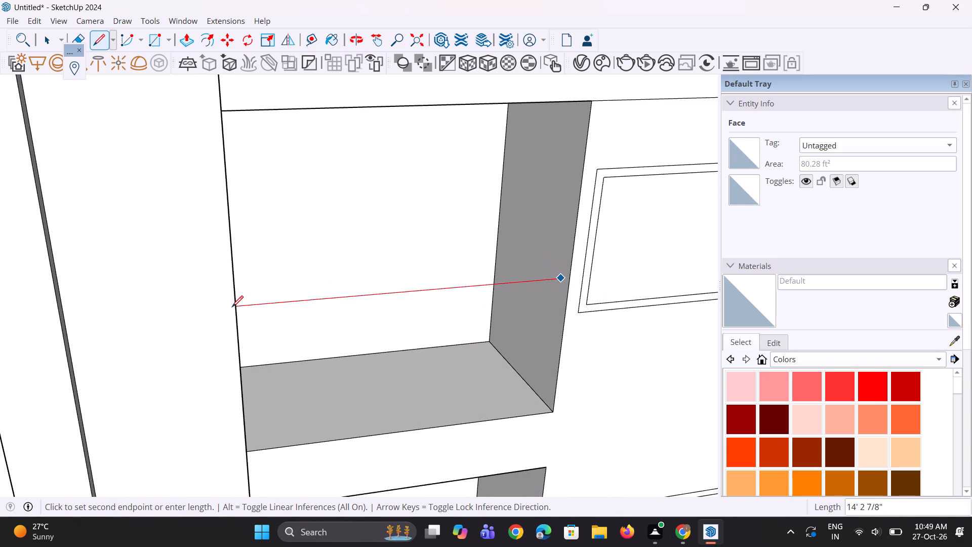
middle_click_drag(235, 305, 145, 295)
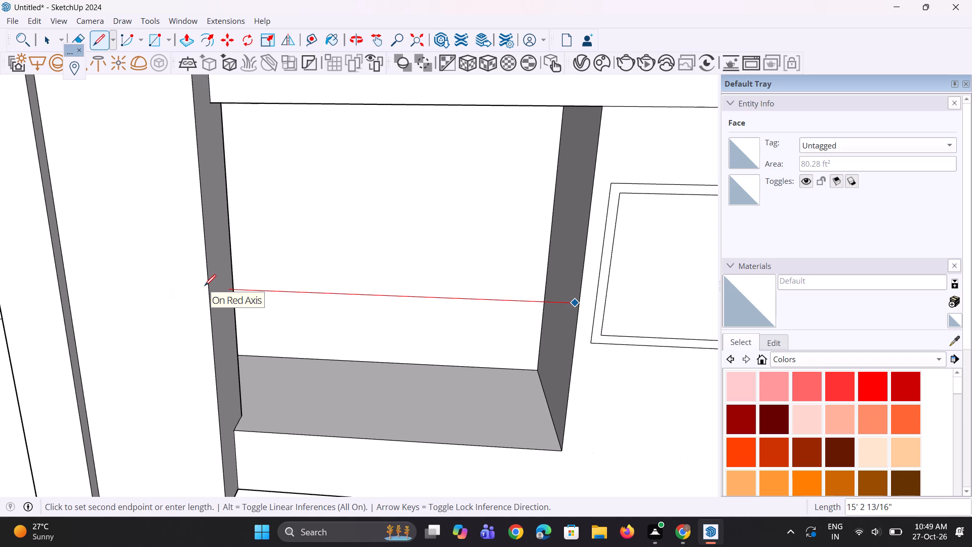
left_click(205, 286)
middle_click_drag(230, 309, 248, 321)
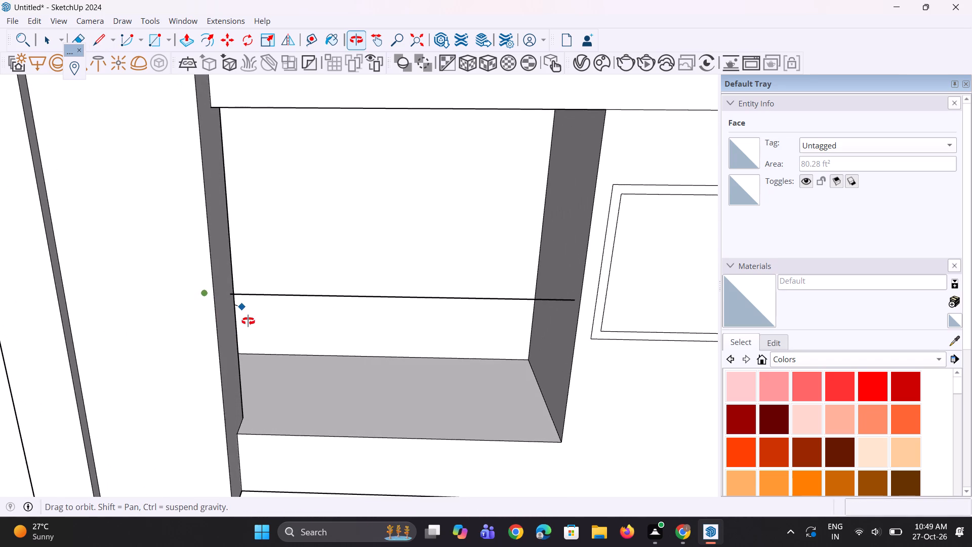
middle_click_drag(248, 321, 246, 321)
key("space")
key("space")
middle_click_drag(307, 317, 387, 229)
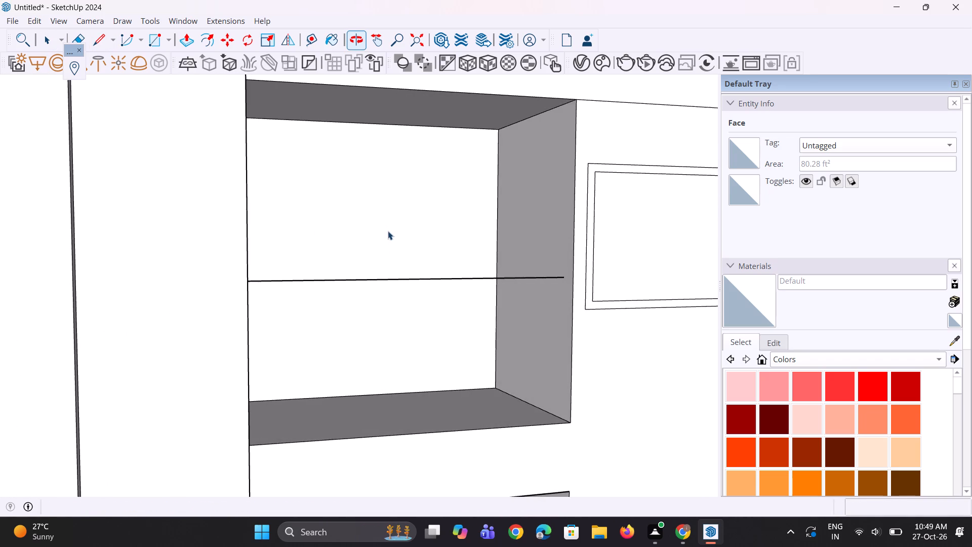
Move the horizontal line in the top recessed bay slightly lower, and clear the selection.
scroll(377, 264, "up", 2)
left_click(379, 286)
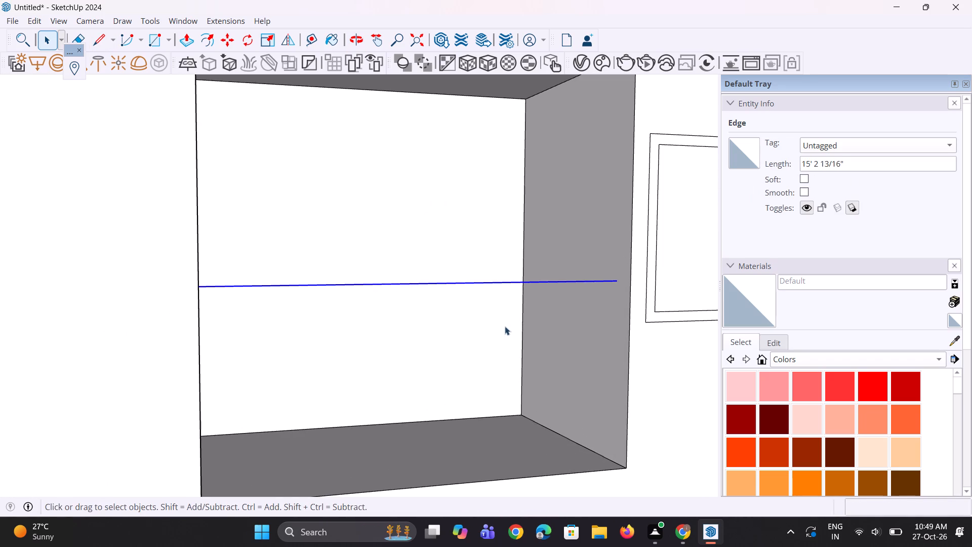
scroll(464, 338, "down", 3)
scroll(537, 326, "up", 1)
key("m")
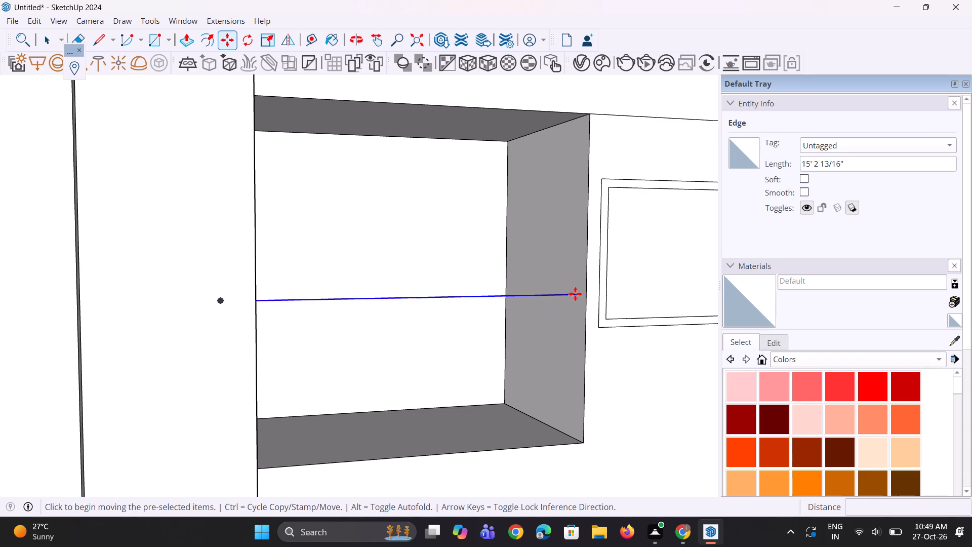
left_click(576, 293)
scroll(576, 312, "up", 1)
left_click(576, 312)
scroll(480, 291, "down", 3)
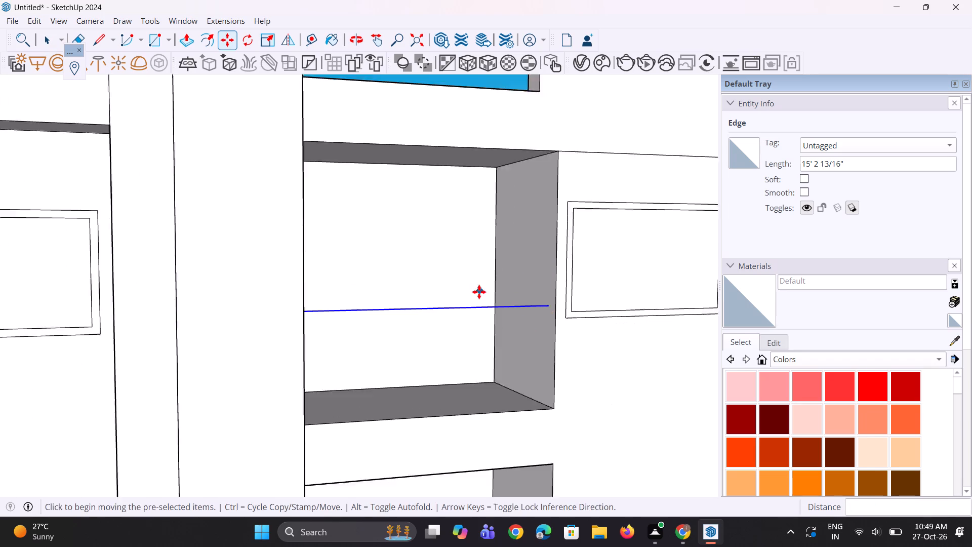
scroll(479, 292, "down", 12)
middle_click_drag(447, 307, 401, 319)
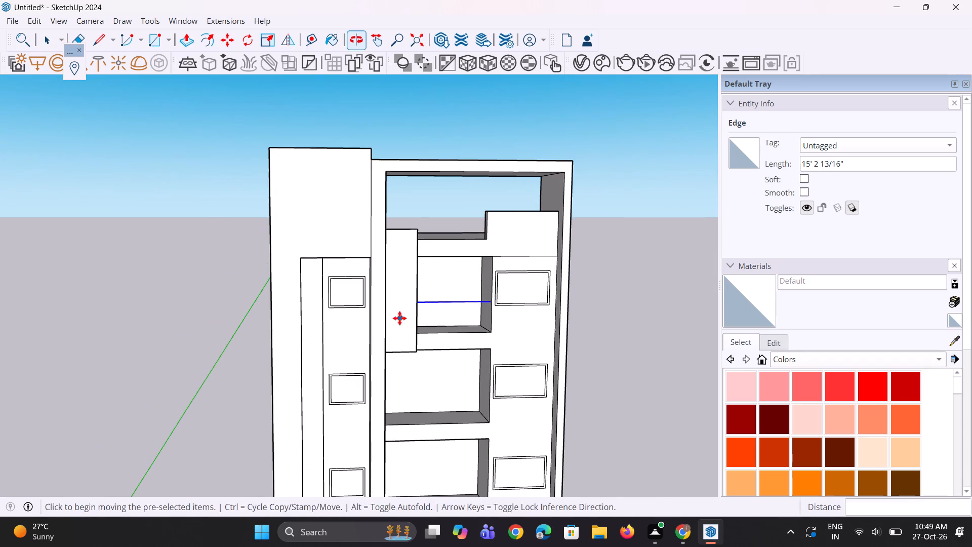
key("space")
key("space")
key("space")
scroll(497, 309, "up", 2)
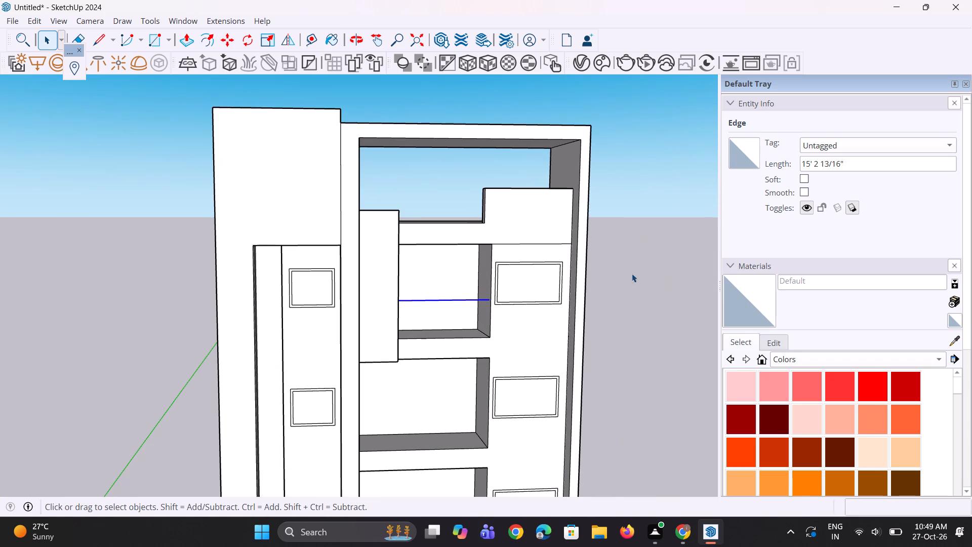
left_click(641, 276)
Draw a horizontal line about 19' 10 5/16" long between the side walls of the second recessed bay from the top.
scroll(397, 310, "down", 4)
middle_click_drag(436, 314, 407, 297)
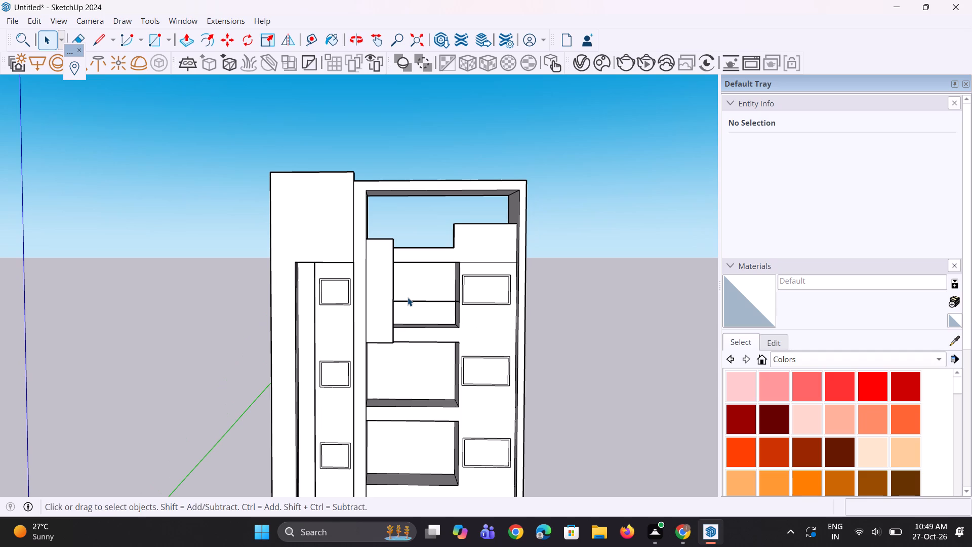
scroll(431, 287, "down", 8)
middle_click_drag(429, 367, 432, 382)
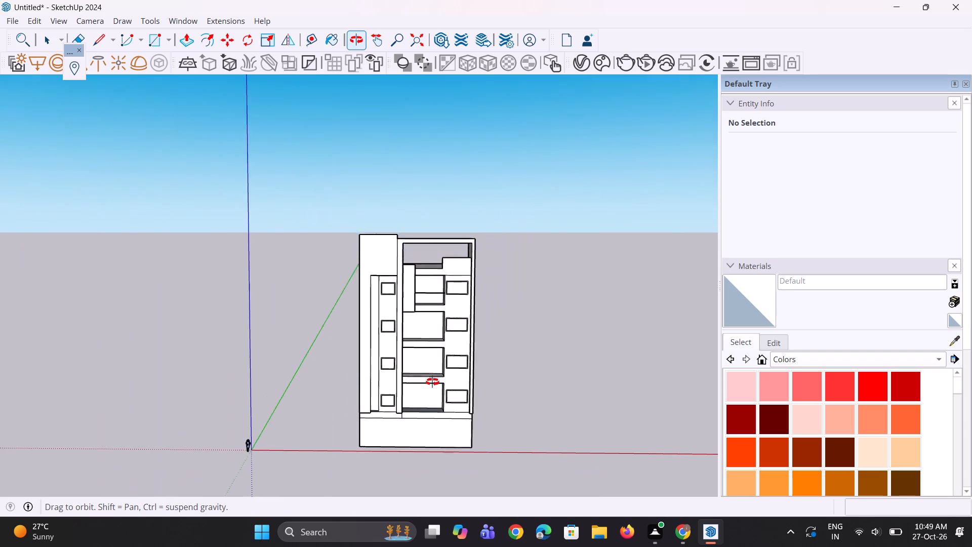
middle_click_drag(432, 382, 435, 377)
scroll(437, 333, "up", 6)
middle_click_drag(434, 334, 488, 325)
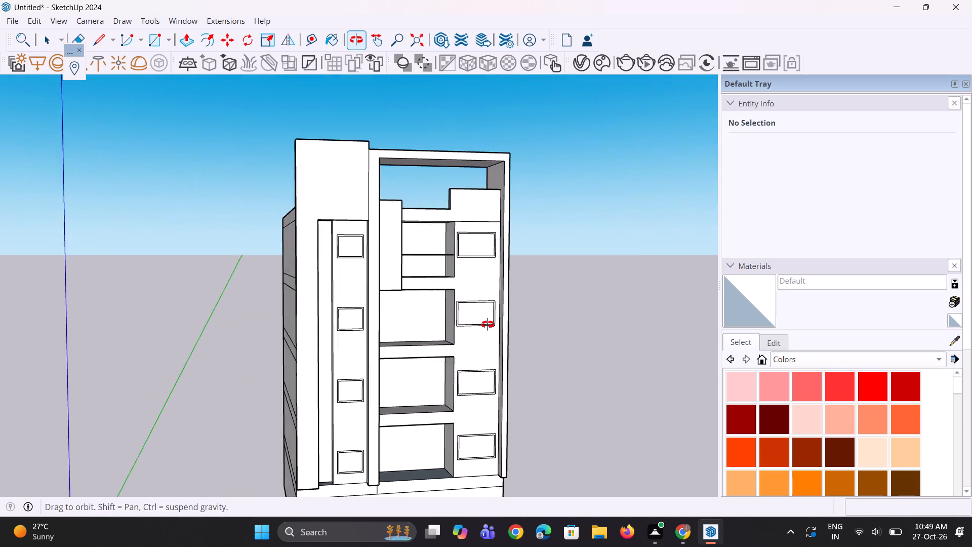
middle_click_drag(488, 325, 491, 328)
key("l")
scroll(427, 330, "up", 14)
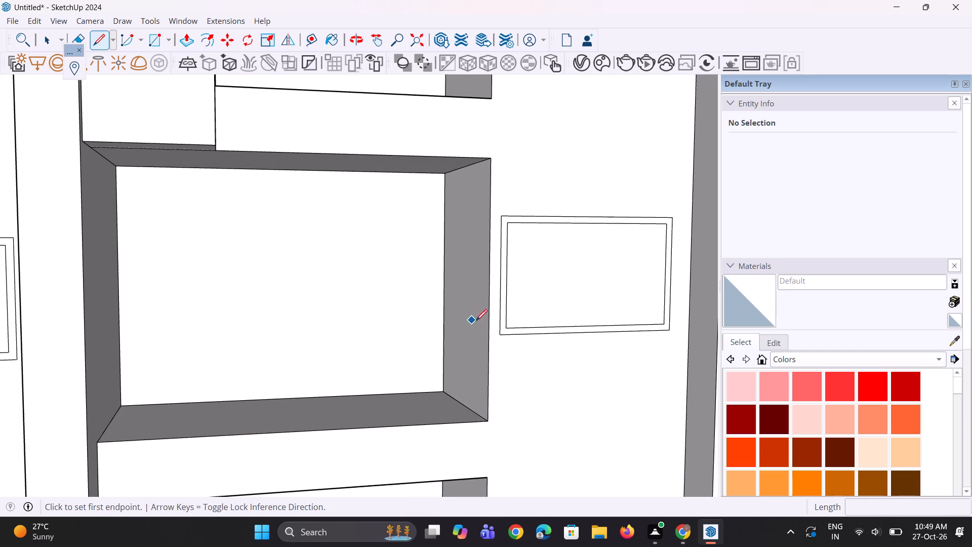
left_click(477, 314)
middle_click_drag(304, 310, 292, 321)
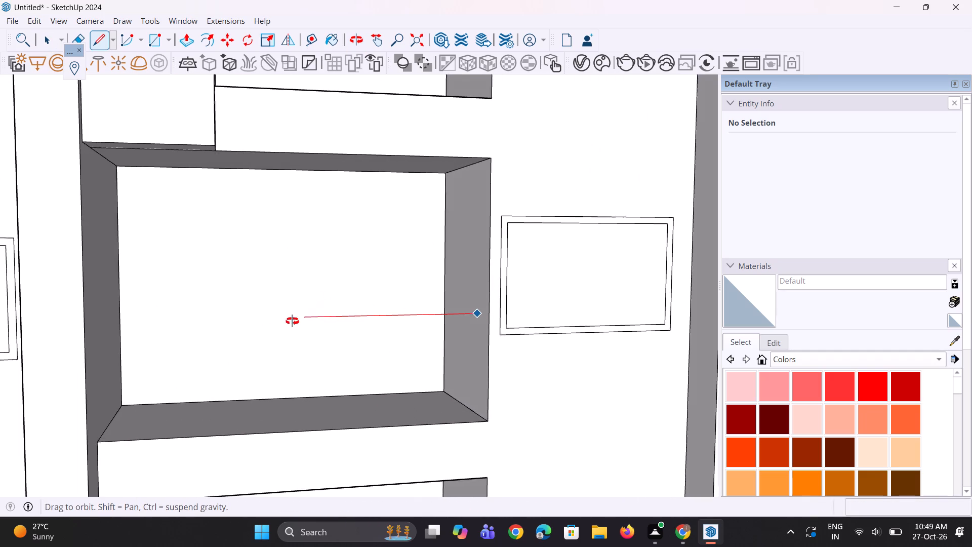
middle_click_drag(292, 321, 234, 338)
left_click(121, 317)
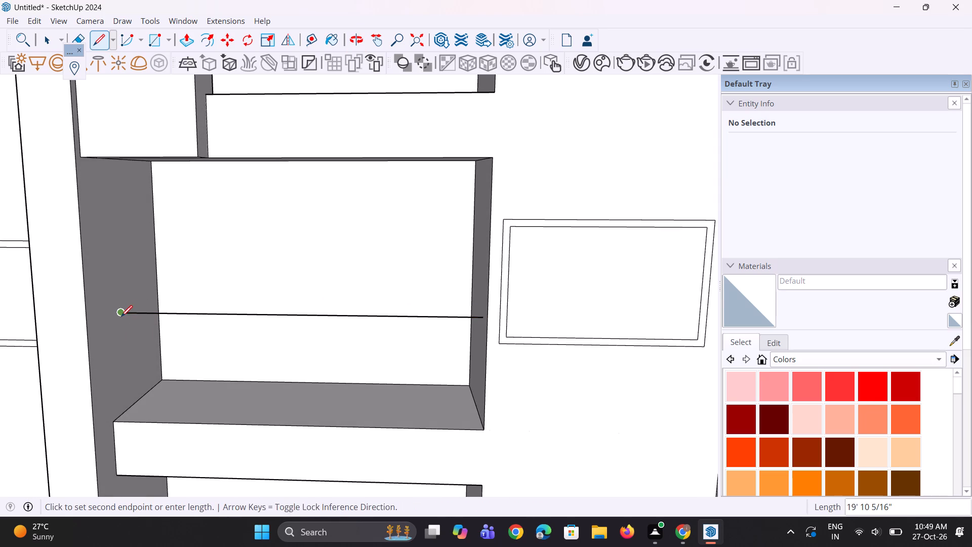
middle_click_drag(171, 334, 259, 307)
key("space")
key("space")
Copy the second bay's horizontal line down 16' 11 11/16" into the third recessed bay.
scroll(263, 344, "down", 11)
middle_click_drag(335, 362, 362, 358)
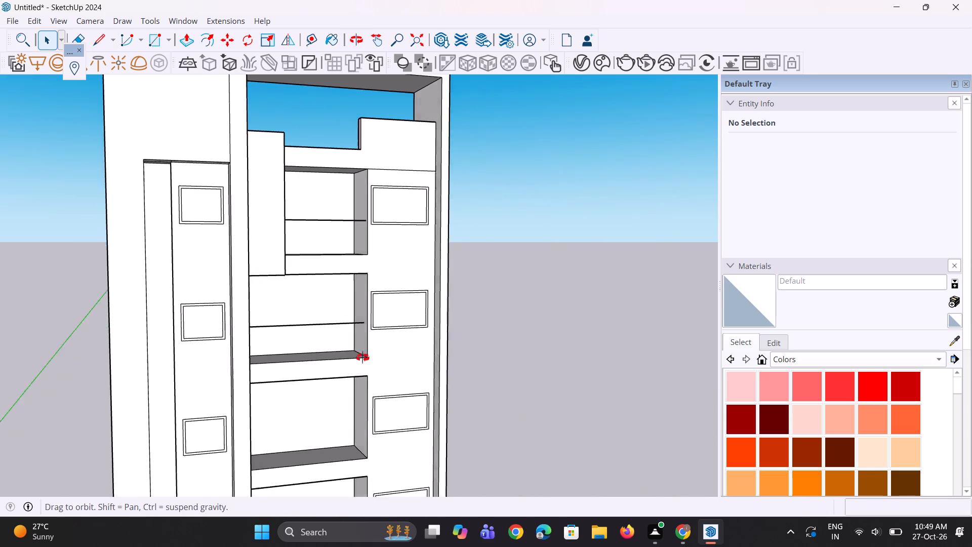
middle_click_drag(362, 358, 365, 354)
scroll(352, 332, "down", 5)
middle_click_drag(346, 417, 362, 417)
scroll(362, 417, "up", 9)
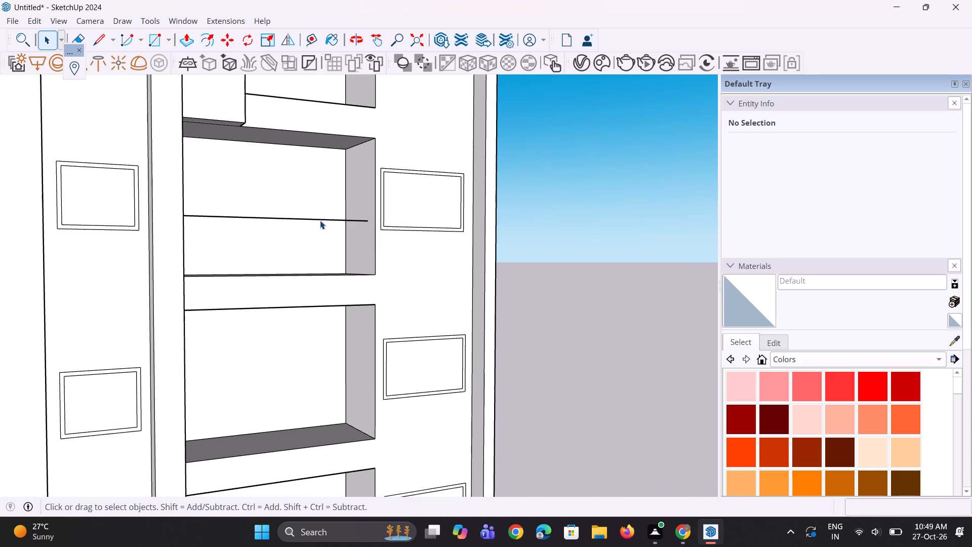
left_click(320, 220)
key("m")
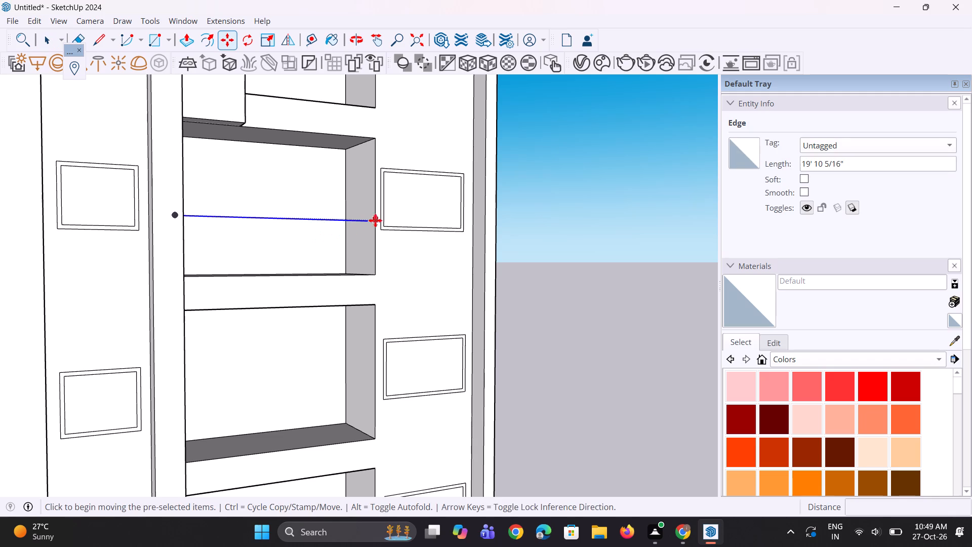
left_click(369, 223)
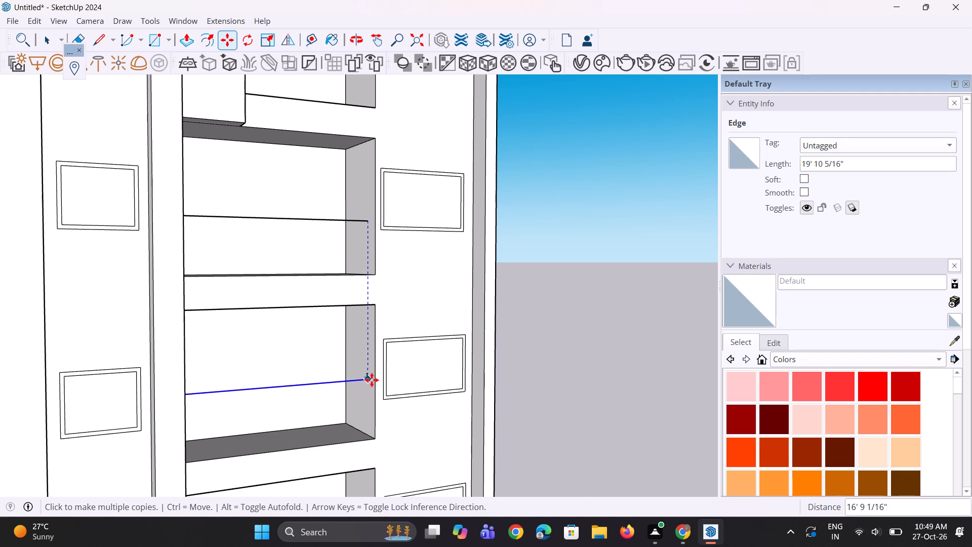
left_click(369, 381)
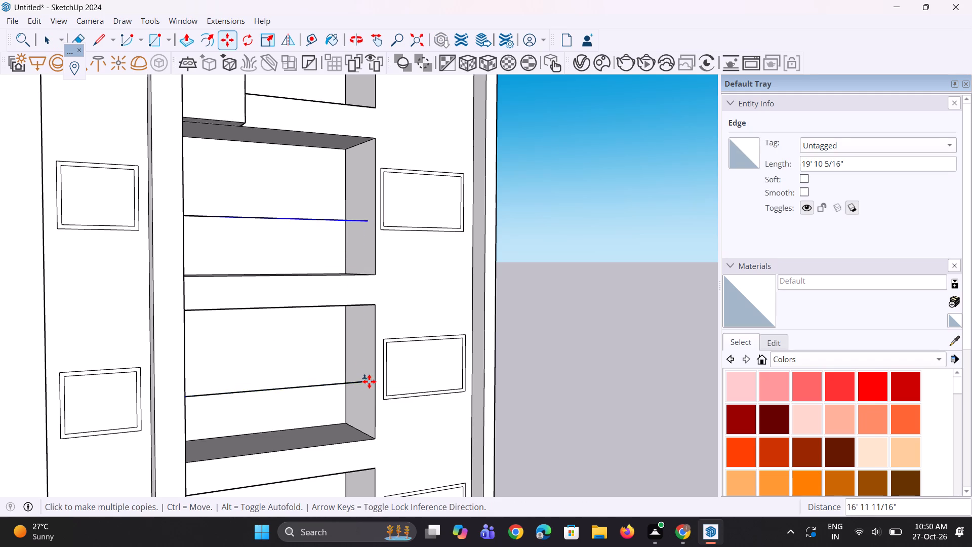
middle_click_drag(367, 398, 340, 395)
key("space")
key("space")
Copy the third bay's horizontal line down 17' 8 1/4" into the lowest recessed bay, and clear the selection.
scroll(307, 340, "down", 5)
scroll(342, 318, "down", 5)
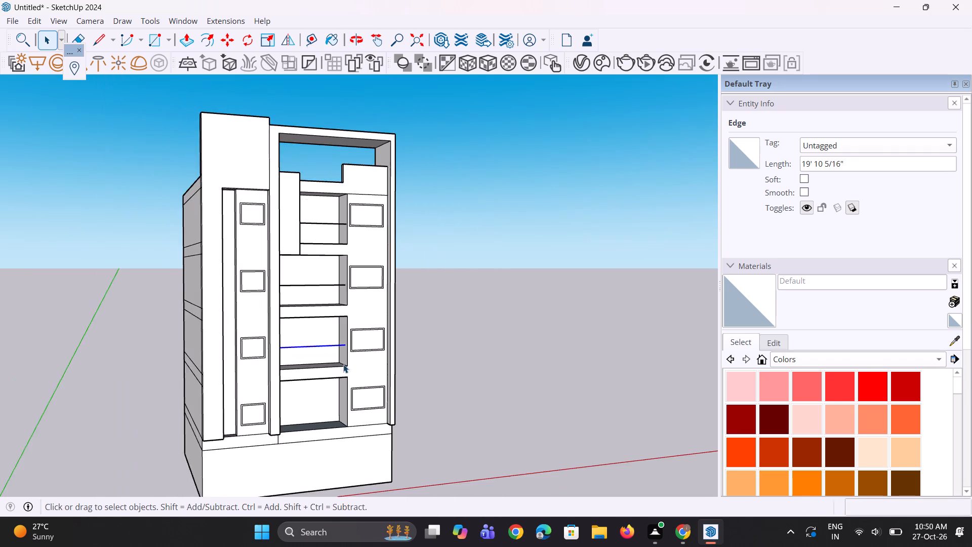
middle_click_drag(339, 366, 310, 364)
scroll(315, 395, "up", 5)
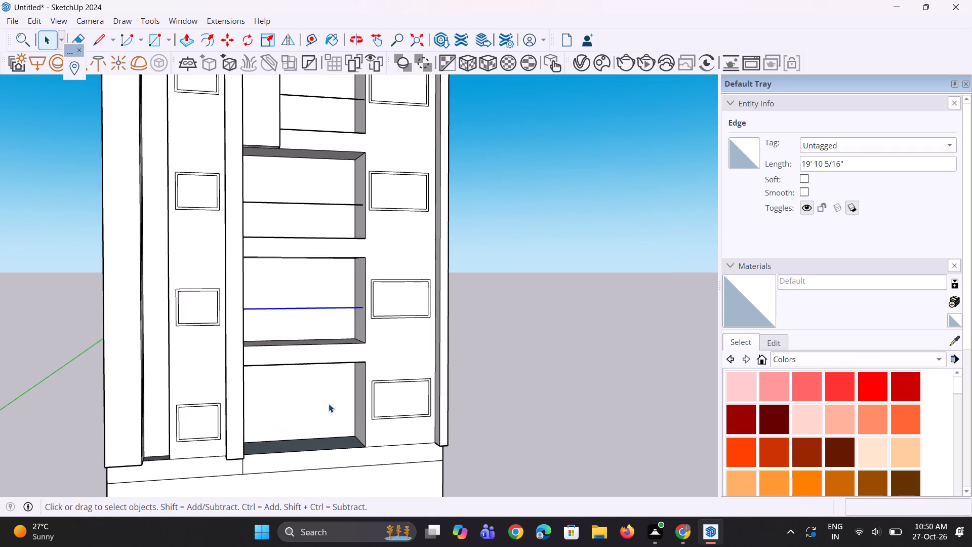
key("m")
middle_click_drag(328, 405, 391, 372)
scroll(377, 320, "up", 1, "ctrl")
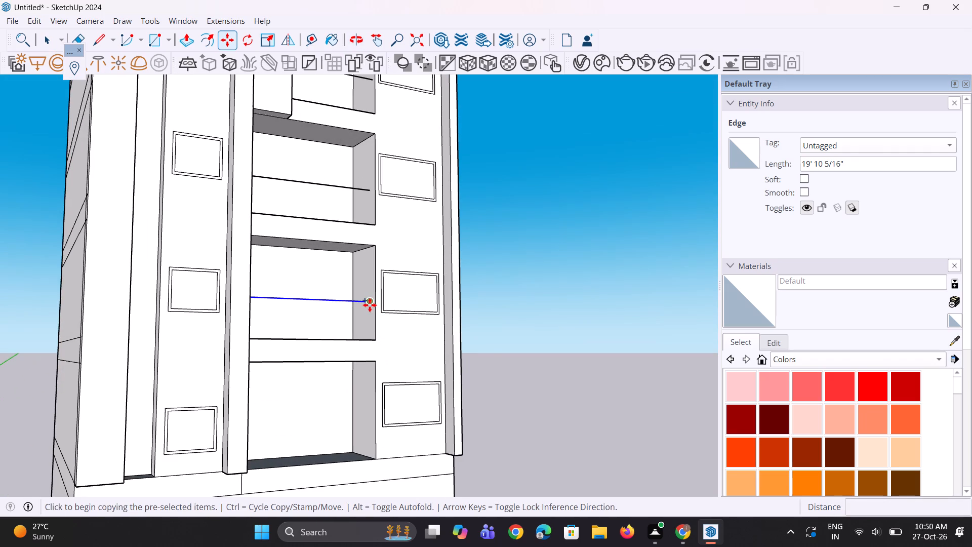
left_click(370, 305)
left_click(366, 422)
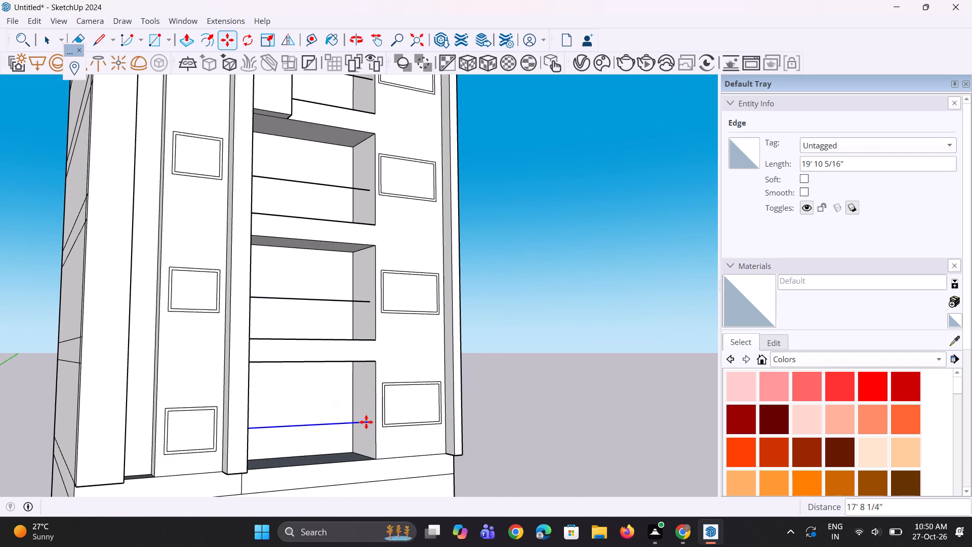
key("space")
key("space")
left_click(541, 389)
scroll(398, 405, "up", 1)
middle_click_drag(394, 406, 252, 443)
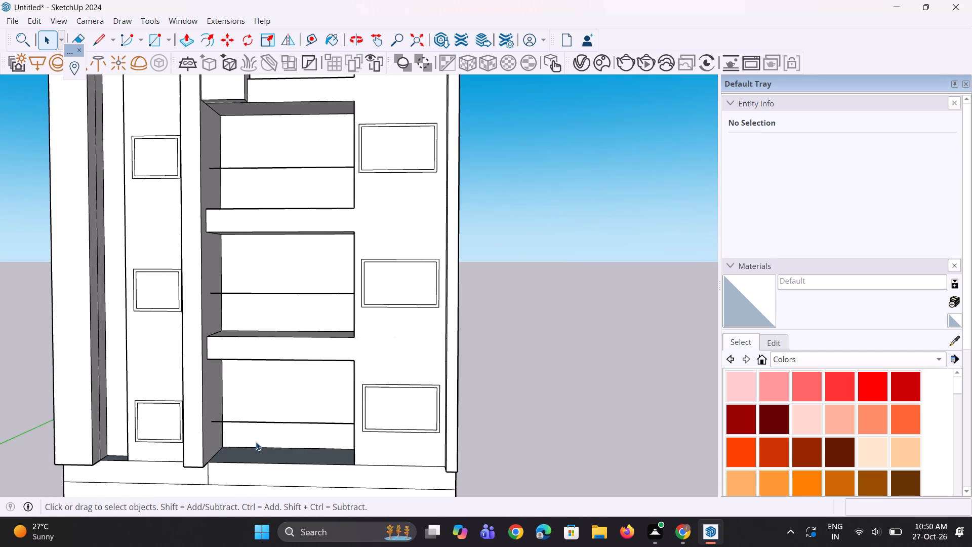
Move the horizontal line in the lowest recessed bay outward toward the facade front by about 2', and clear the selection.
scroll(257, 442, "down", 4)
middle_click_drag(250, 421, 176, 461)
scroll(175, 456, "down", 1)
scroll(256, 423, "up", 6)
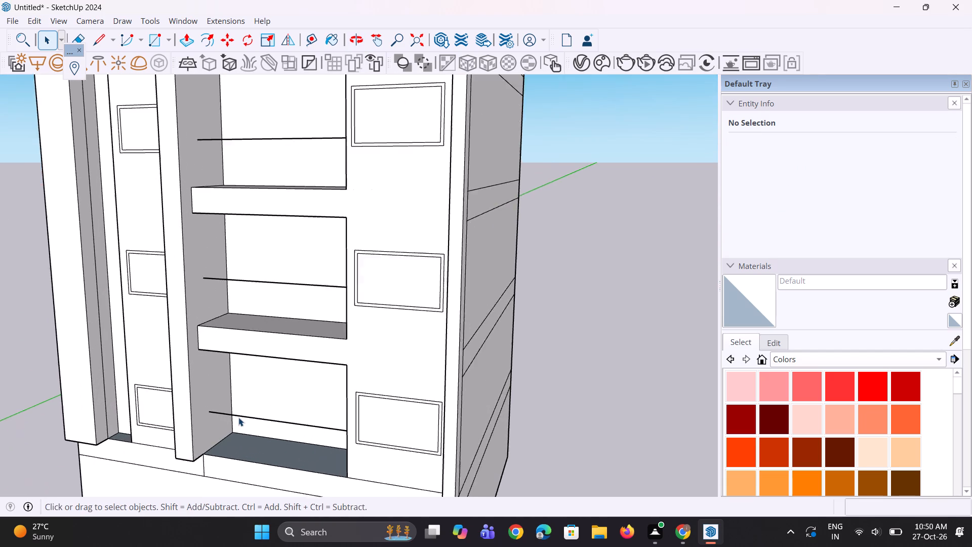
scroll(238, 417, "up", 2)
left_click(237, 415)
scroll(202, 415, "up", 8)
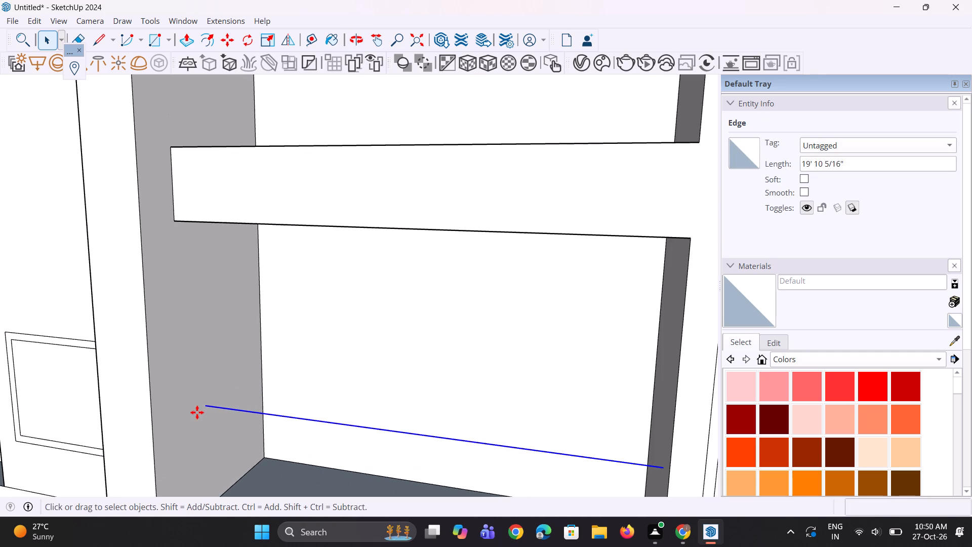
key("m")
scroll(199, 410, "up", 1)
left_click(205, 406)
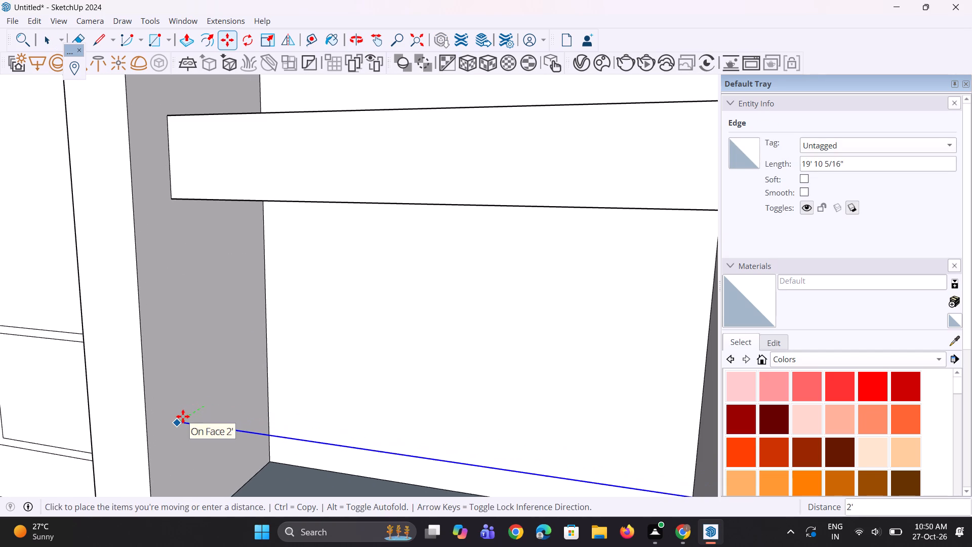
left_click(183, 416)
key("space")
scroll(199, 421, "down", 11)
key("space")
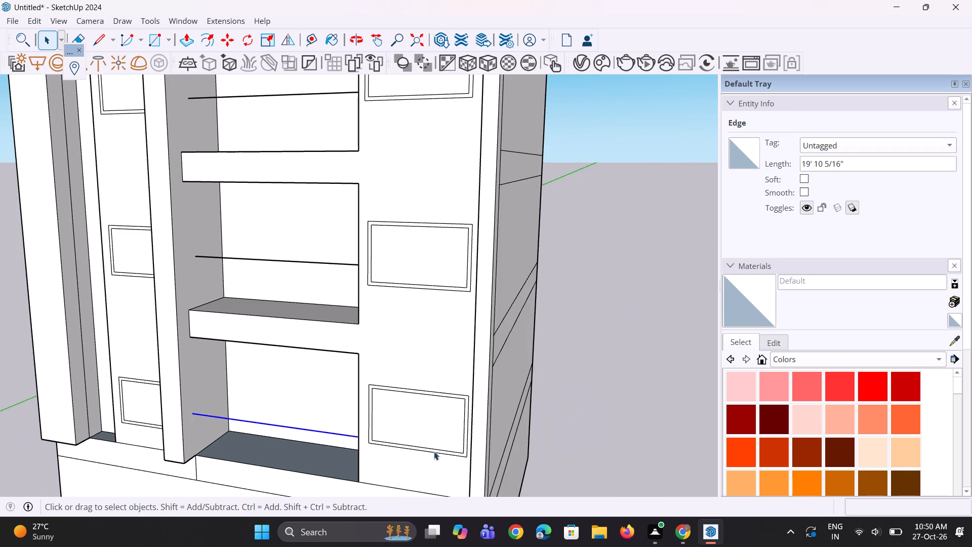
key("space")
left_click_drag(583, 459, 585, 447)
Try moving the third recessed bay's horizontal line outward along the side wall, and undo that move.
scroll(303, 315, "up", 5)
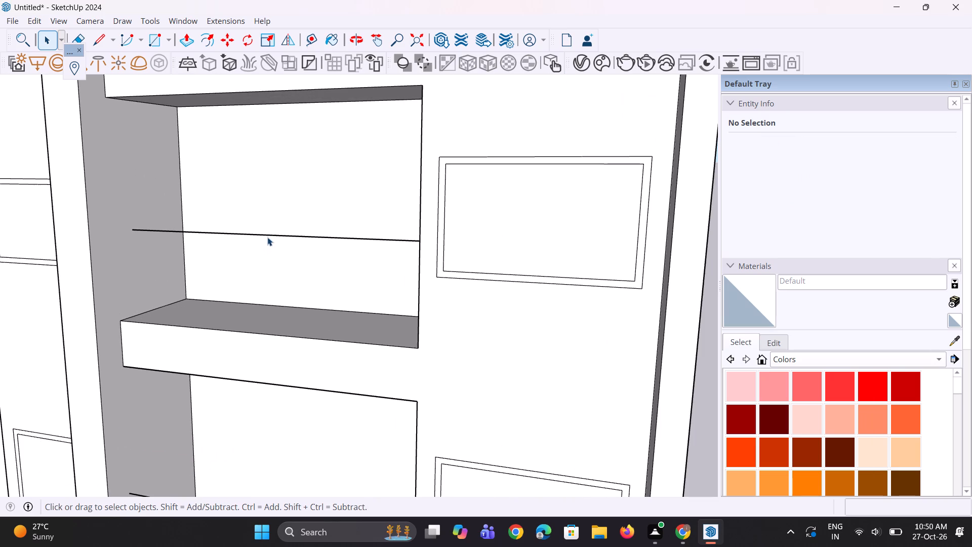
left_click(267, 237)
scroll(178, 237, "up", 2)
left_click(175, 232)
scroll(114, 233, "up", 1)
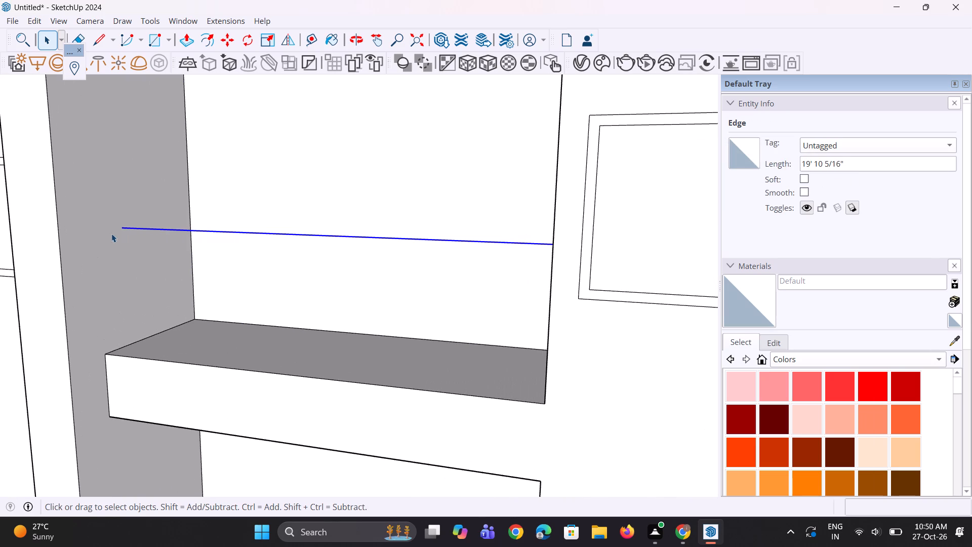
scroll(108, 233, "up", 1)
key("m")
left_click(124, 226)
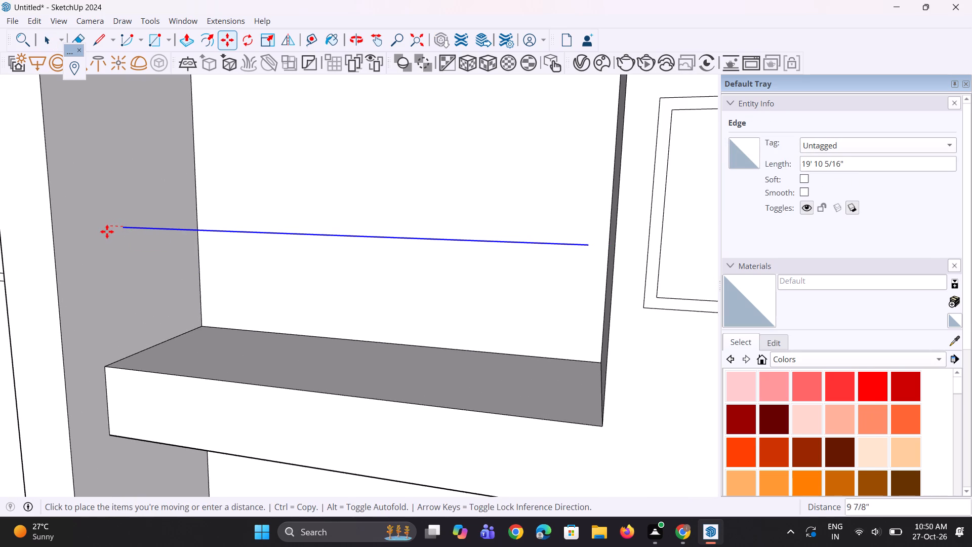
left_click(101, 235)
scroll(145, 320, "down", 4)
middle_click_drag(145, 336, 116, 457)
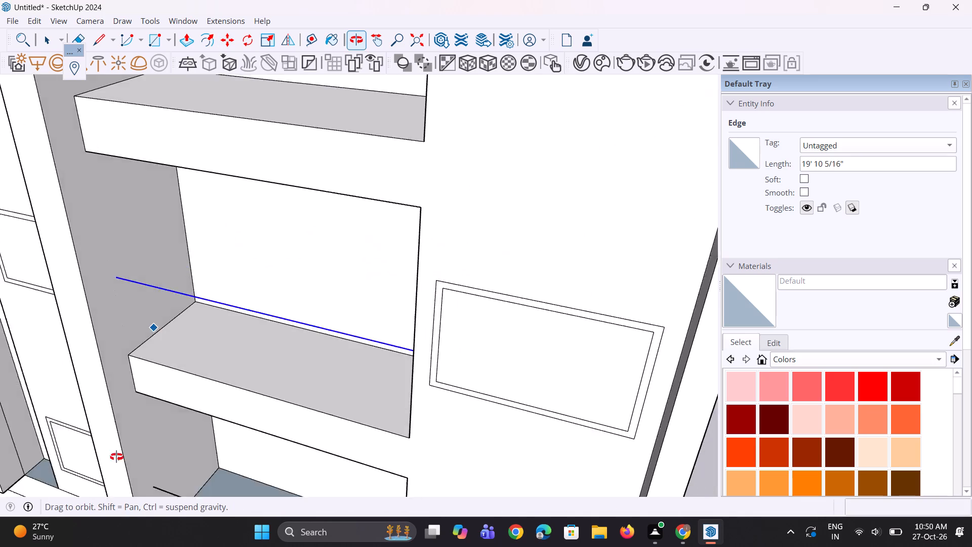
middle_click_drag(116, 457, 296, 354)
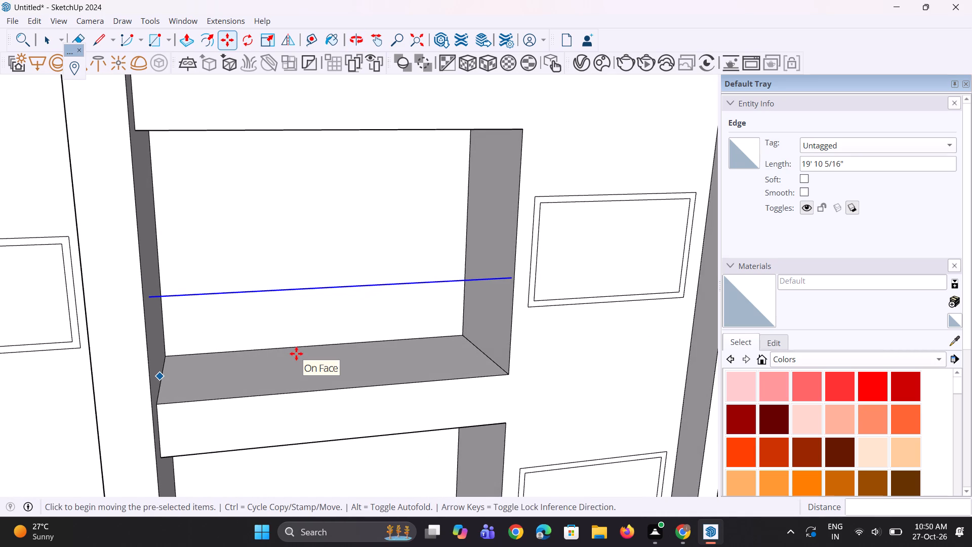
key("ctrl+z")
Move the third recessed bay's horizontal line about 9 1/4" outward toward the facade front.
scroll(303, 342, "down", 5)
middle_click_drag(328, 354, 239, 404)
scroll(301, 372, "up", 3)
middle_click_drag(383, 354, 484, 347)
scroll(477, 321, "up", 8)
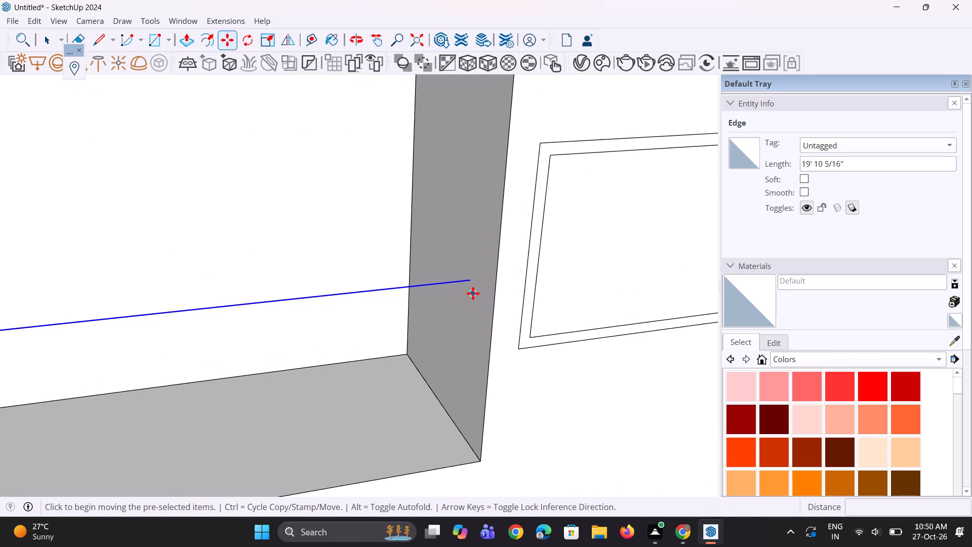
left_click(468, 282)
left_click(481, 288)
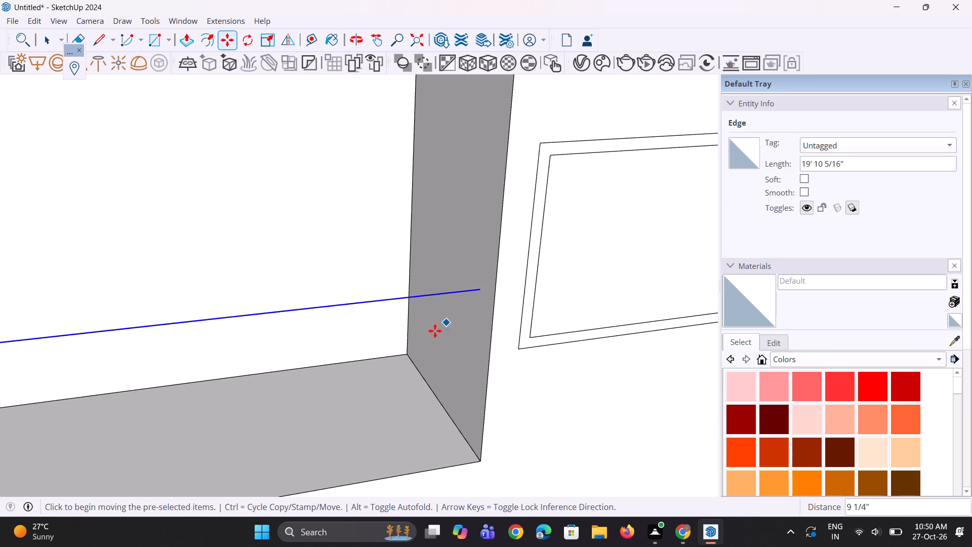
scroll(433, 332, "down", 5)
scroll(421, 345, "up", 1)
middle_click_drag(420, 346, 372, 349)
scroll(396, 392, "down", 10)
key("space")
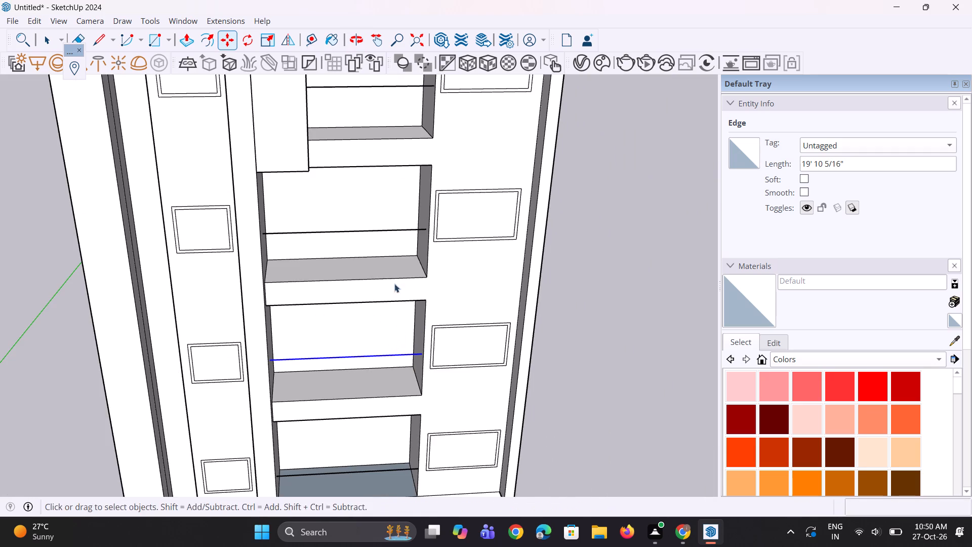
key("space")
Move the horizontal line in the second recessed bay from the top about 9" outward toward the facade front, and clear the selection.
middle_click_drag(411, 271, 519, 227)
scroll(448, 222, "up", 8)
right_click_drag(349, 241, 435, 201)
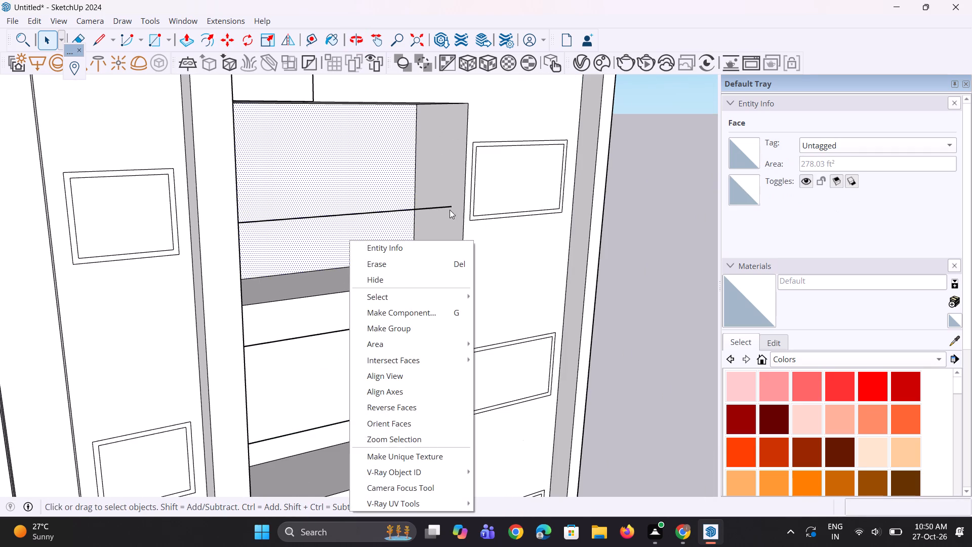
left_click(676, 307)
scroll(498, 224, "up", 4)
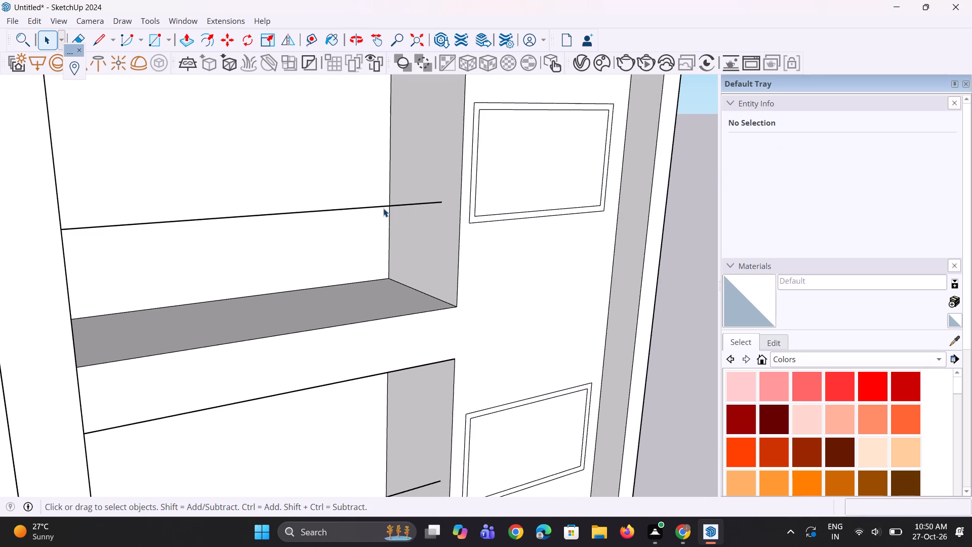
left_click(383, 208)
scroll(420, 211, "up", 4)
key("m")
scroll(442, 205, "up", 3)
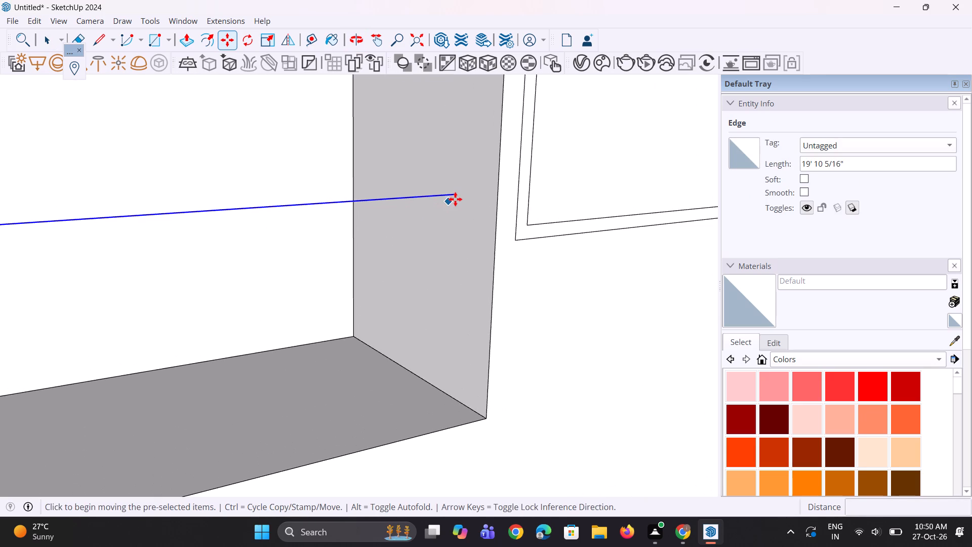
left_click(457, 198)
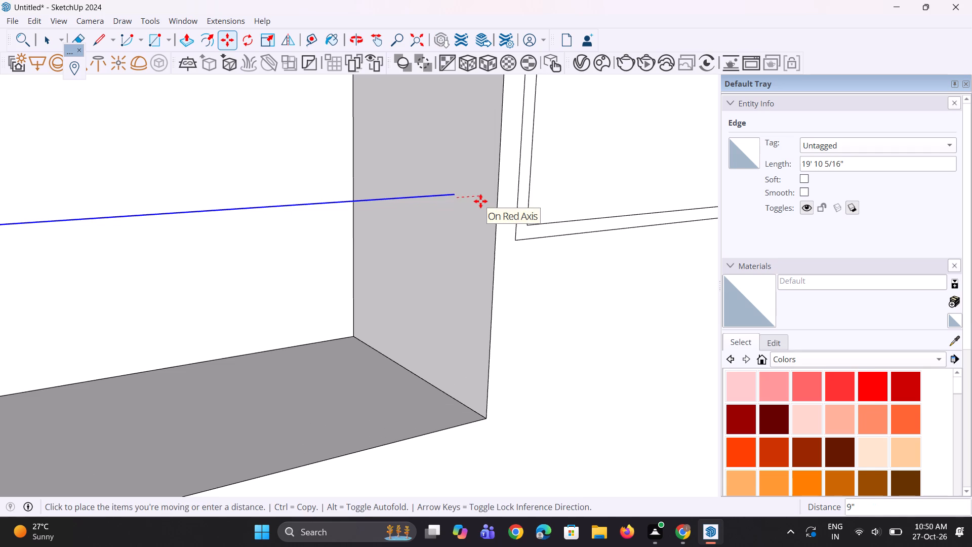
left_click(478, 205)
key("space")
scroll(405, 236, "down", 5)
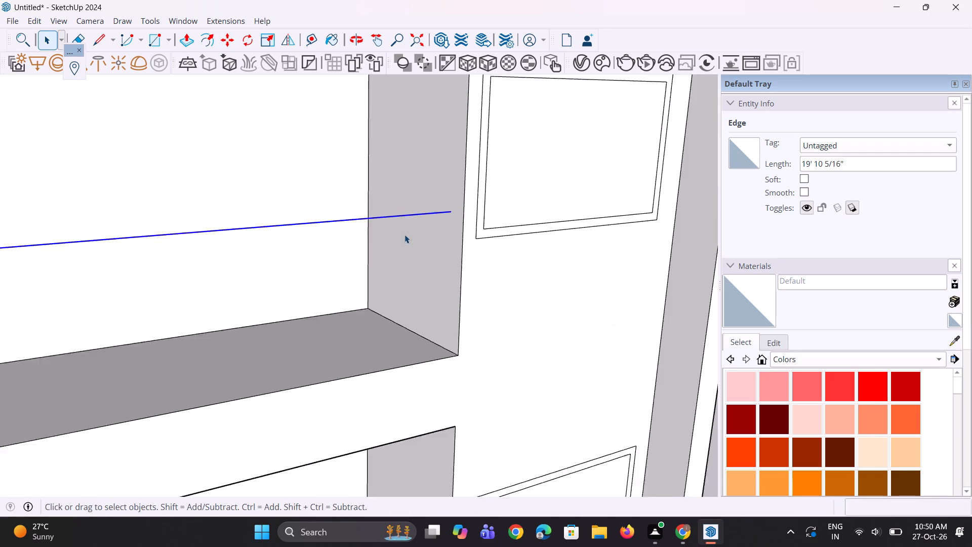
scroll(406, 233, "down", 5)
middle_click_drag(431, 270, 417, 280)
key("space")
key("space")
left_click(720, 325)
left_click(667, 294)
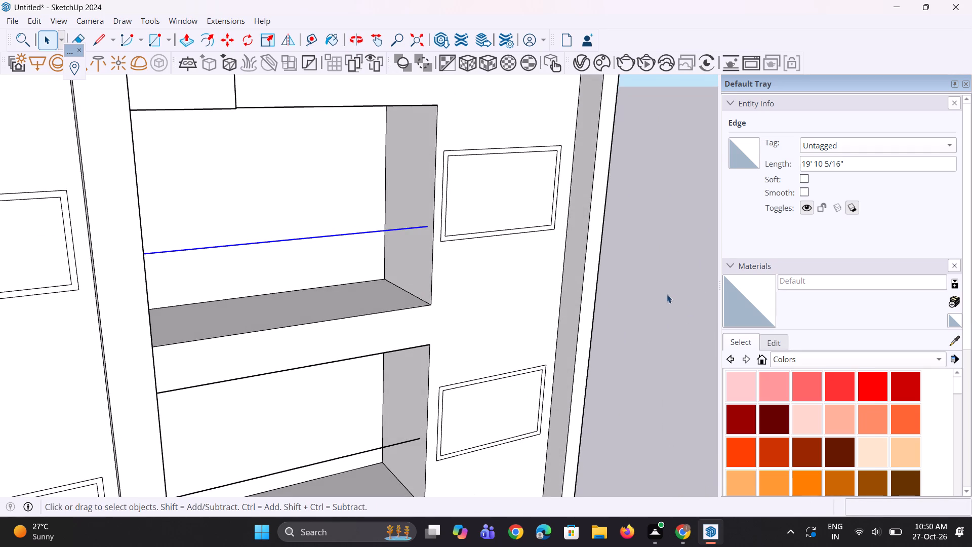
scroll(407, 183, "down", 11)
middle_click_drag(377, 224, 403, 213)
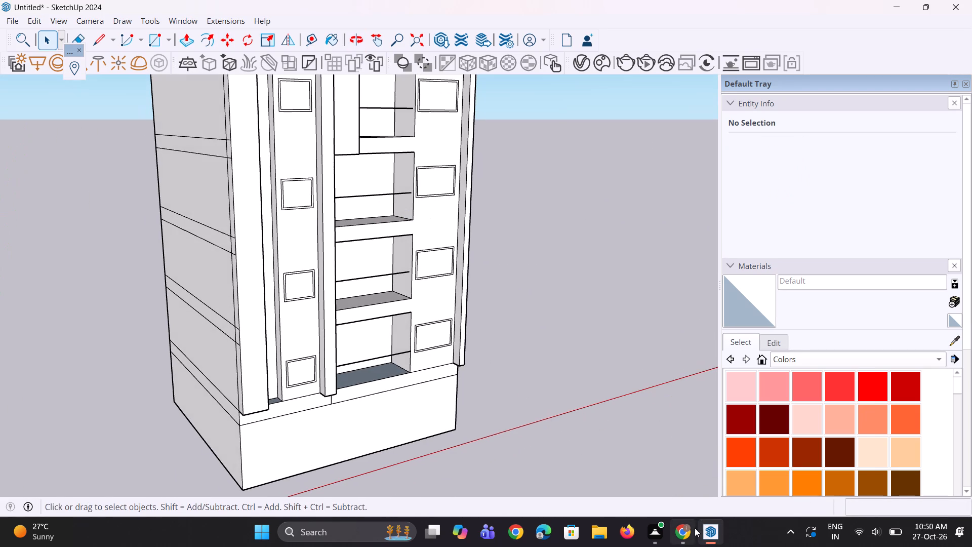
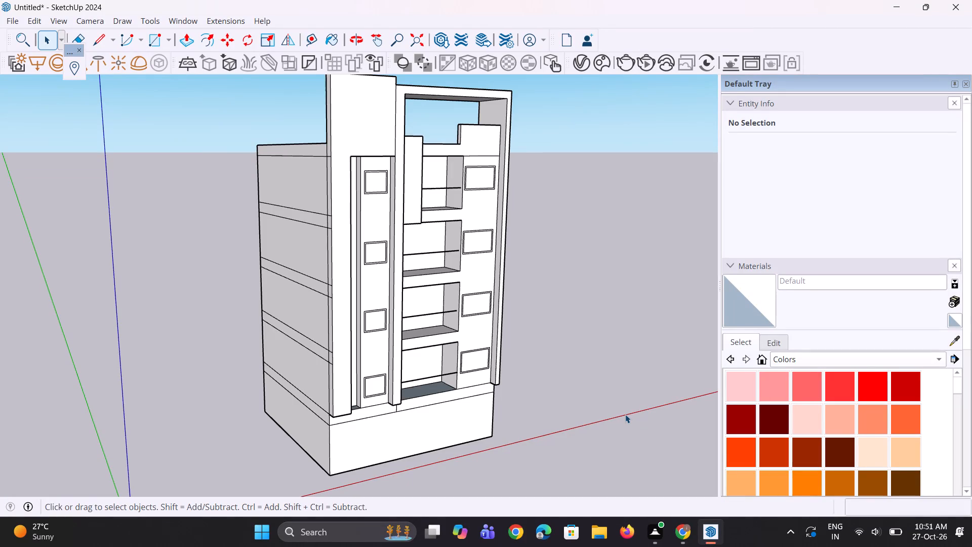
Draw a small rectangle about 9 5/16" wide on the top recessed bay's side wall, around the end of its horizontal line.
scroll(517, 303, "up", 2)
scroll(488, 270, "up", 3)
middle_click_drag(468, 224, 466, 229)
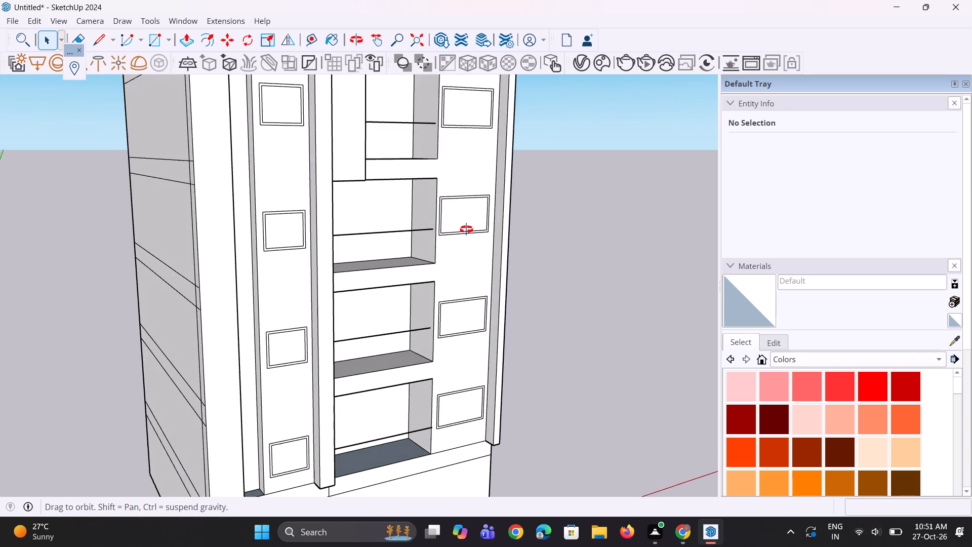
middle_click_drag(466, 229, 456, 245)
scroll(444, 243, "up", 3)
scroll(401, 224, "up", 4)
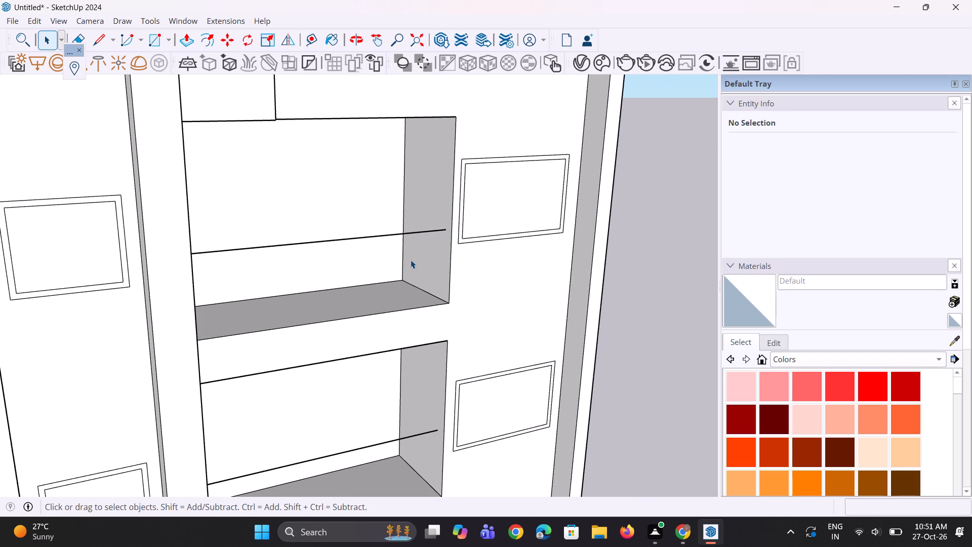
scroll(370, 368, "down", 9)
middle_click_drag(378, 289, 350, 280)
scroll(353, 215, "up", 5)
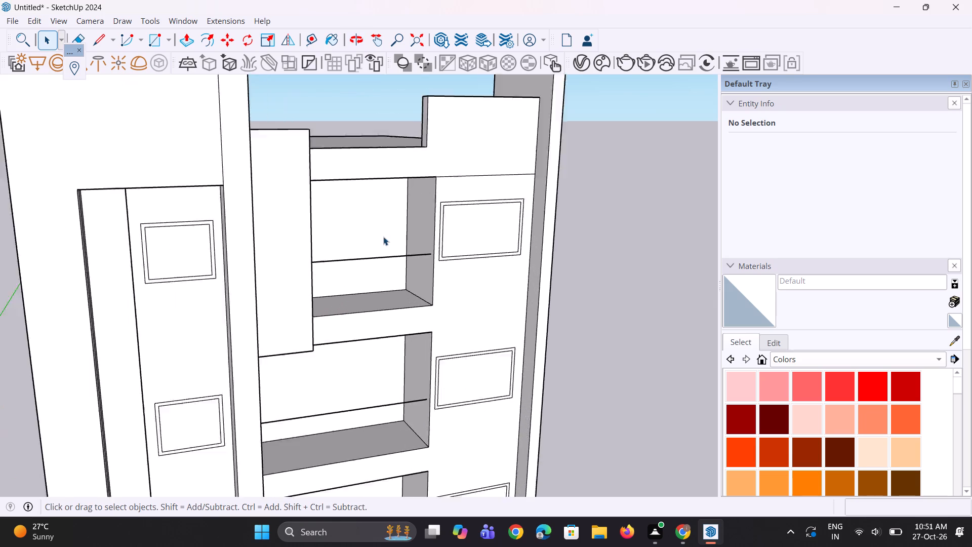
scroll(383, 237, "up", 5)
middle_click_drag(448, 238, 541, 267)
scroll(448, 246, "up", 8)
key("r")
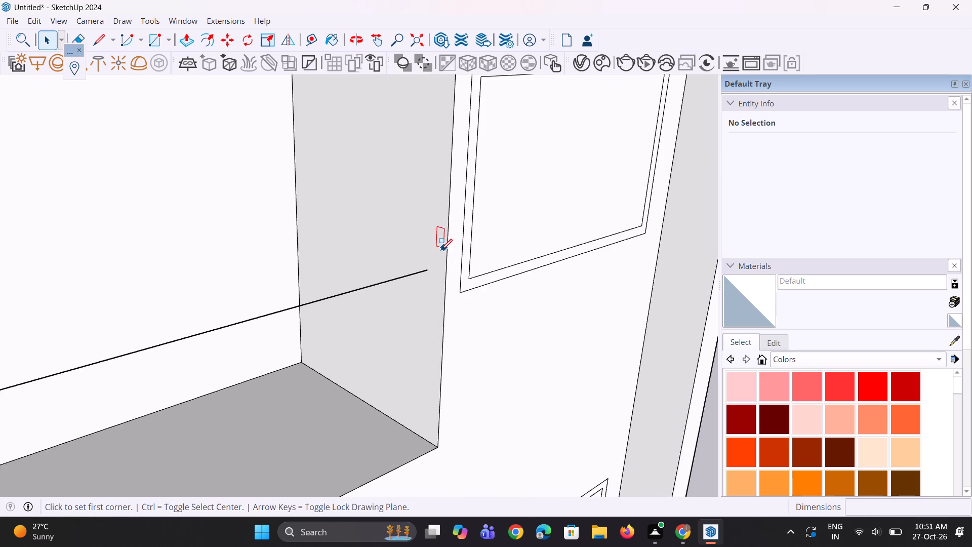
scroll(423, 256, "up", 5)
left_click(413, 259)
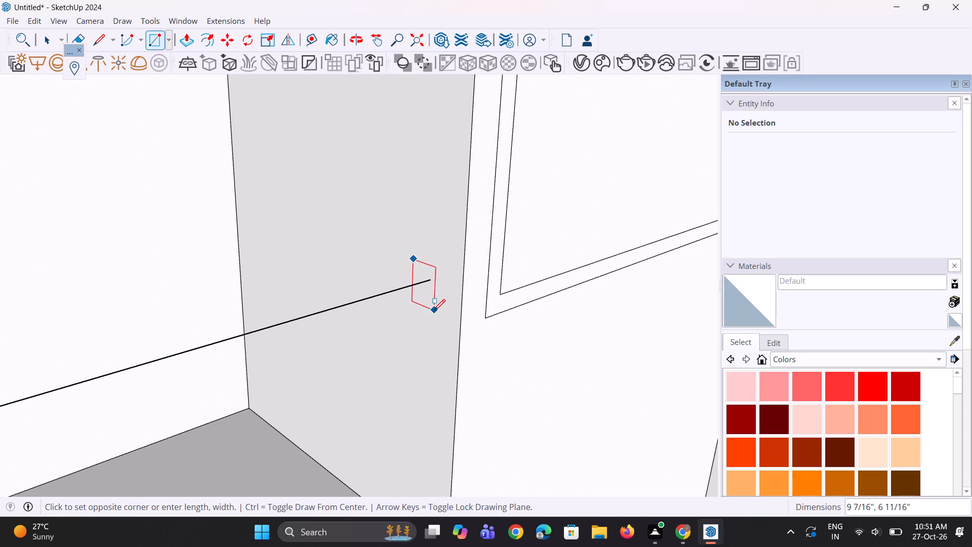
left_click(446, 299)
middle_click_drag(439, 307, 454, 283)
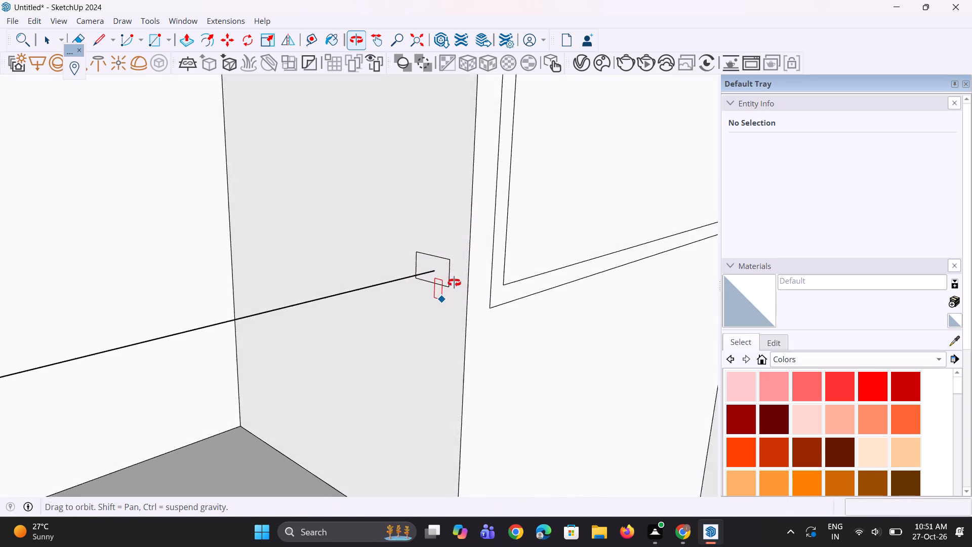
middle_click_drag(454, 283, 455, 279)
Move the small rectangle's face down about 1", and nudge it slightly back up around the end of the horizontal line.
key("space")
key("space")
left_click(444, 269)
scroll(444, 277, "up", 5)
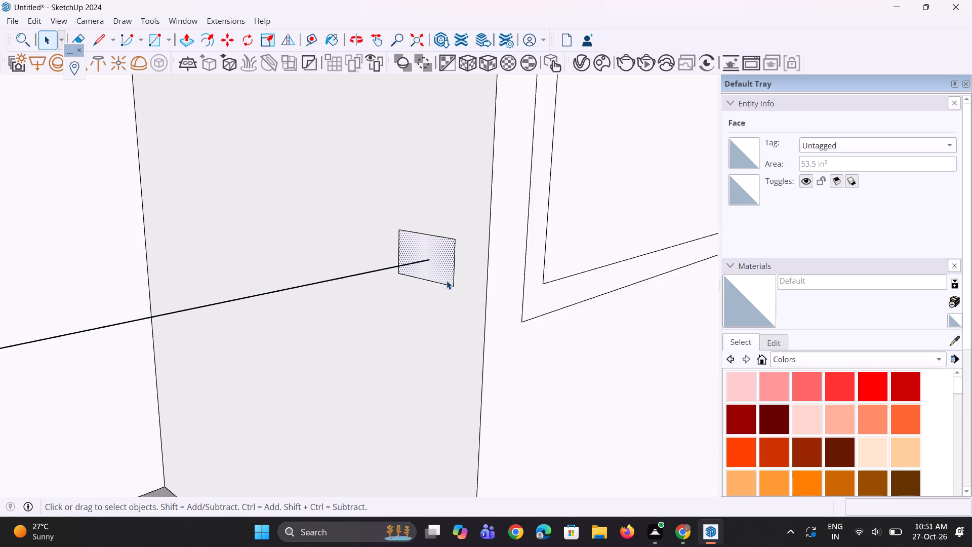
scroll(447, 281, "up", 1)
key("m")
left_click(452, 259)
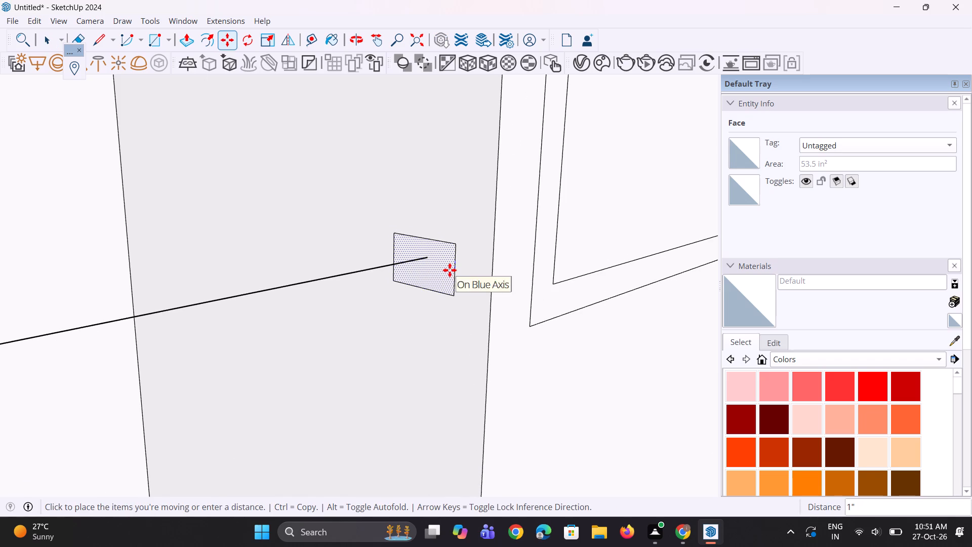
left_click(450, 272)
scroll(447, 276, "up", 1)
middle_click_drag(447, 276, 467, 246)
scroll(430, 269, "up", 3)
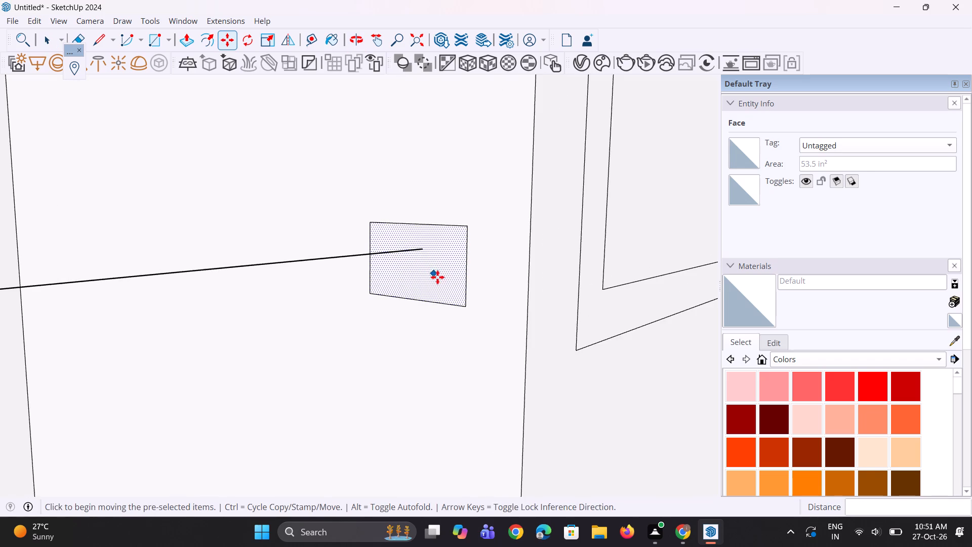
left_click(439, 279)
left_click(445, 268)
key("space")
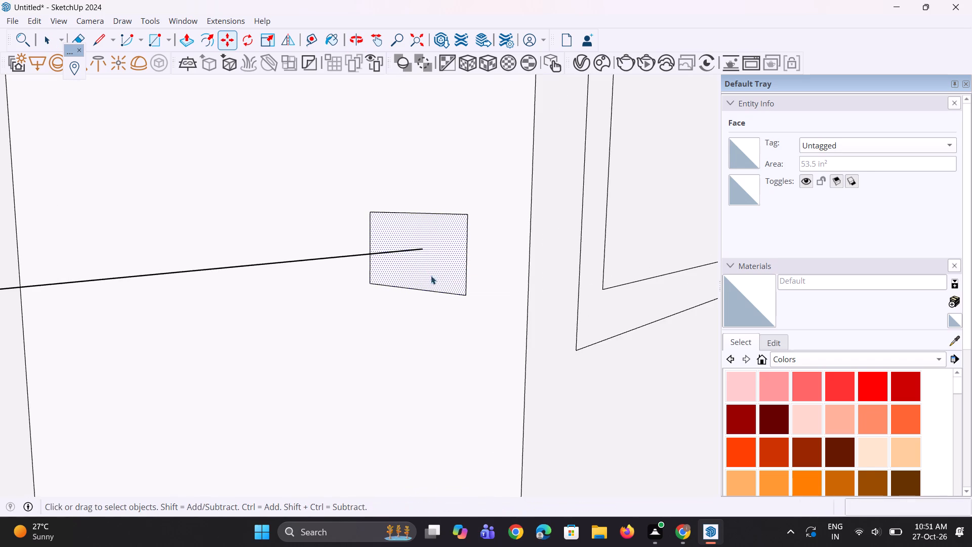
key("space")
Move the small rectangle's bottom edge up by about 13/16".
left_click(421, 290)
scroll(448, 289, "up", 3)
key("m")
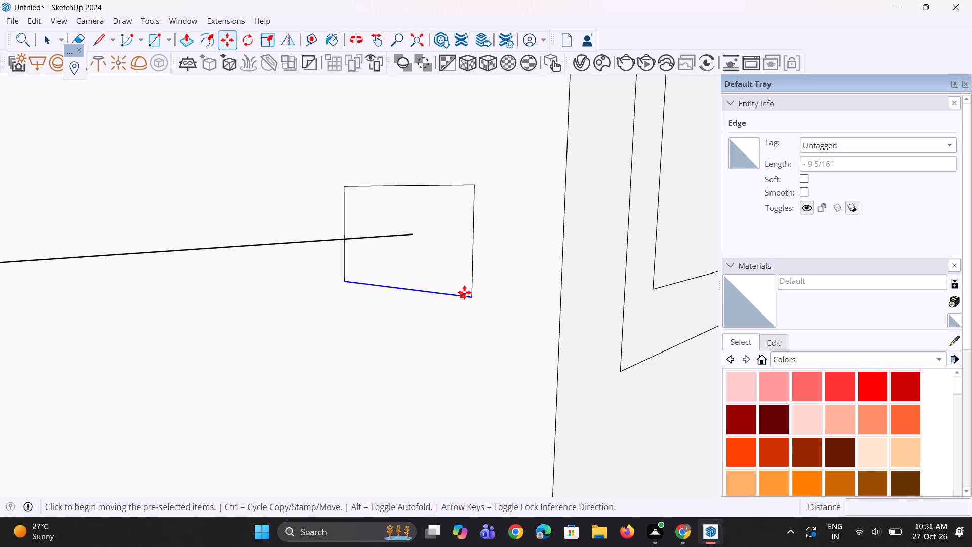
left_click(467, 294)
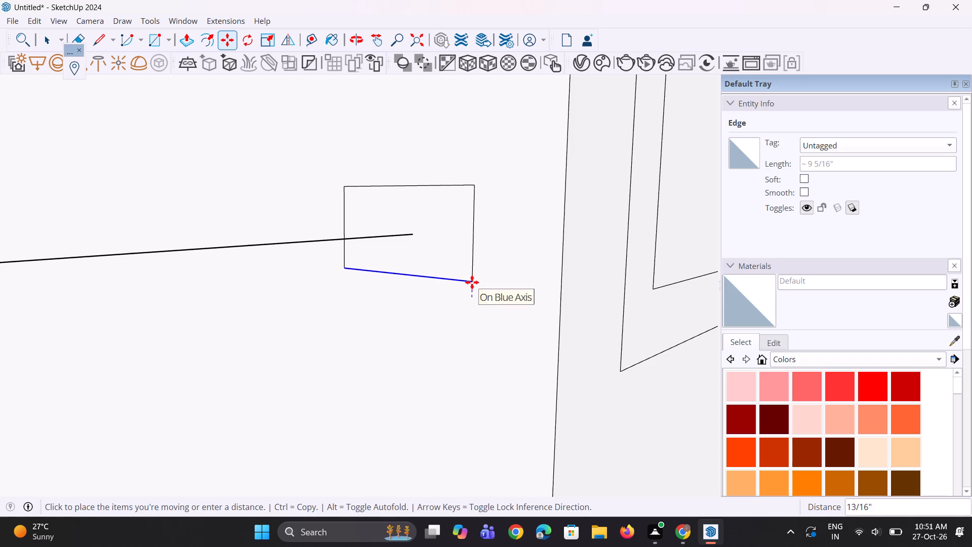
left_click(473, 280)
key("space")
key("space")
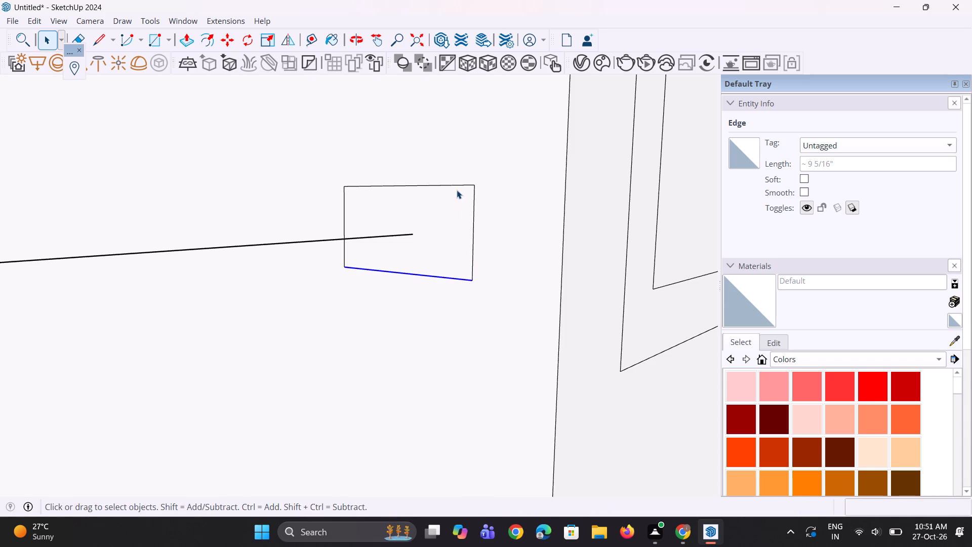
Move the small rectangle's top edge down by about 11/16".
left_click(454, 186)
scroll(459, 187, "up", 4)
key("m")
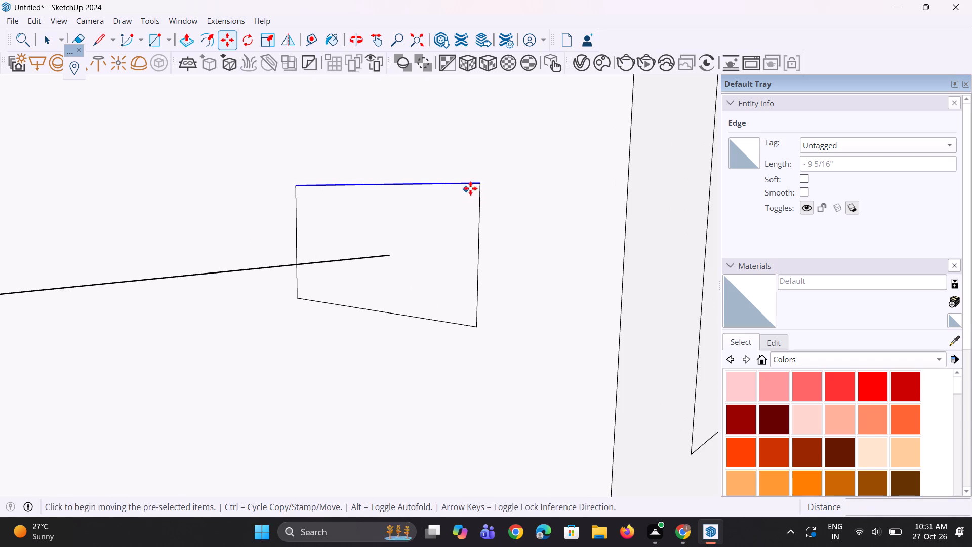
left_click(478, 184)
left_click(481, 204)
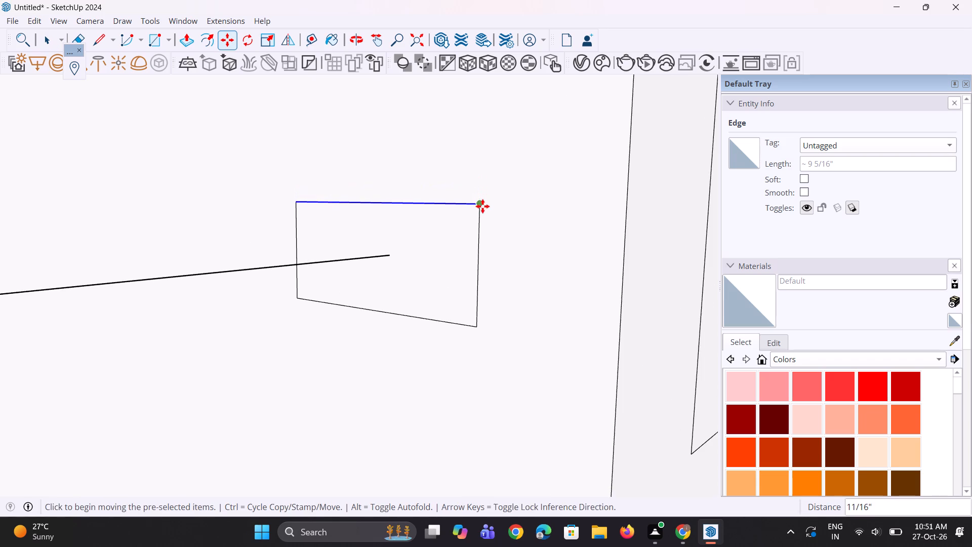
scroll(477, 209, "down", 9)
key("space")
key("space")
Copy the small rectangular face about 17' straight down to the end of the second recessed bay's horizontal line.
left_click(446, 247)
scroll(435, 222, "down", 7)
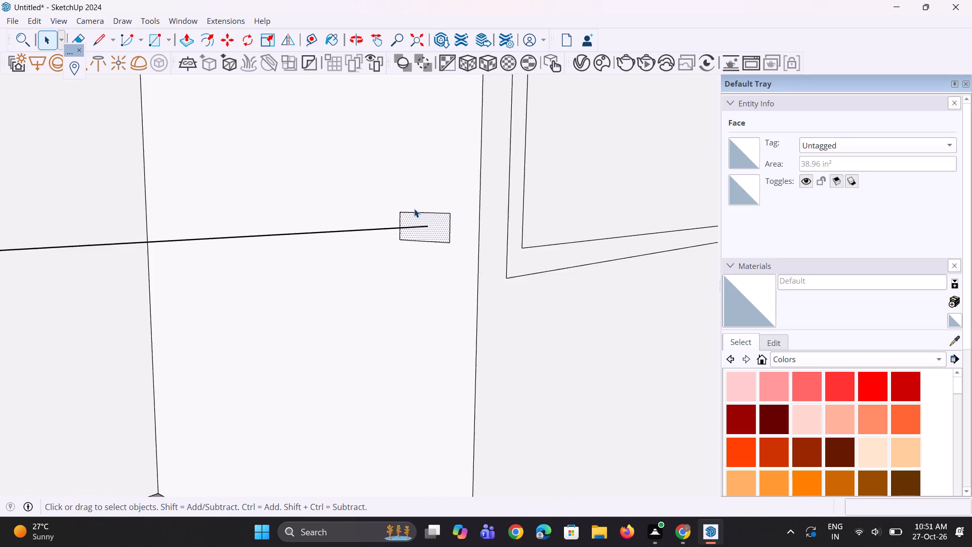
scroll(414, 209, "down", 17)
middle_click(404, 294)
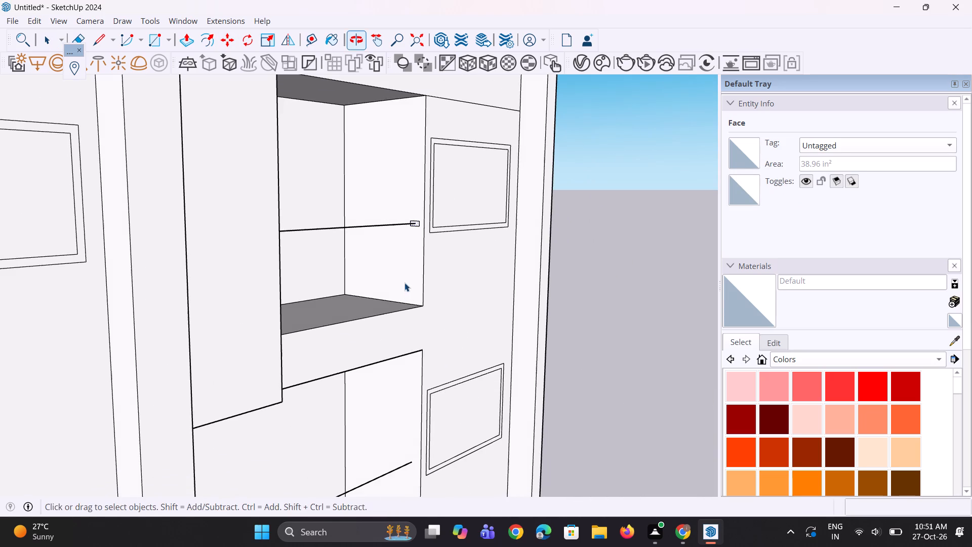
key("m")
scroll(418, 249, "up", 4)
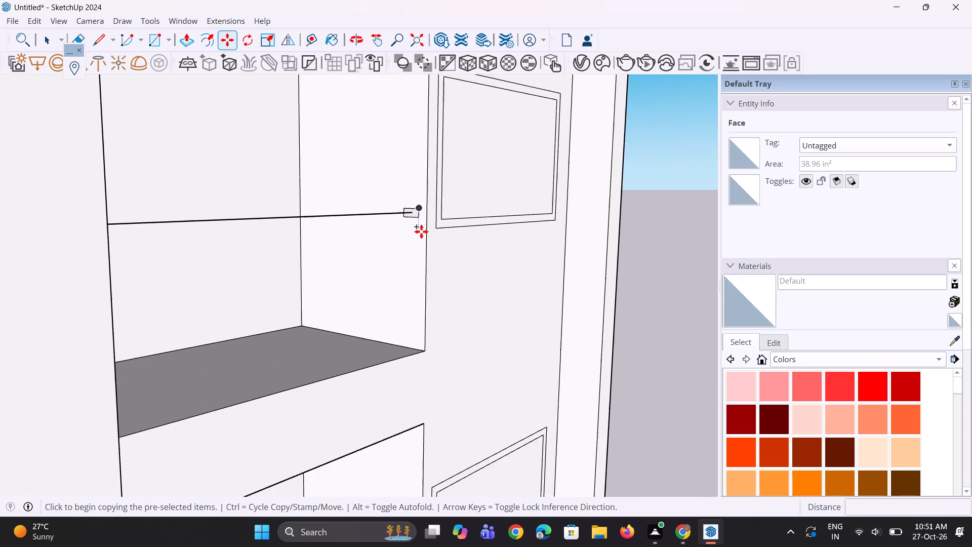
scroll(421, 231, "up", 3)
left_click(420, 218)
scroll(420, 231, "down", 10)
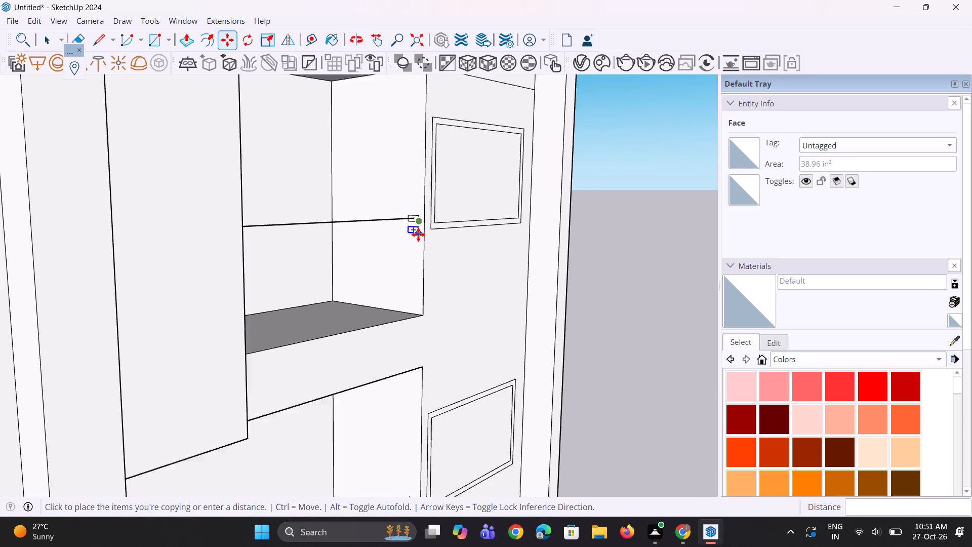
scroll(416, 440, "up", 9)
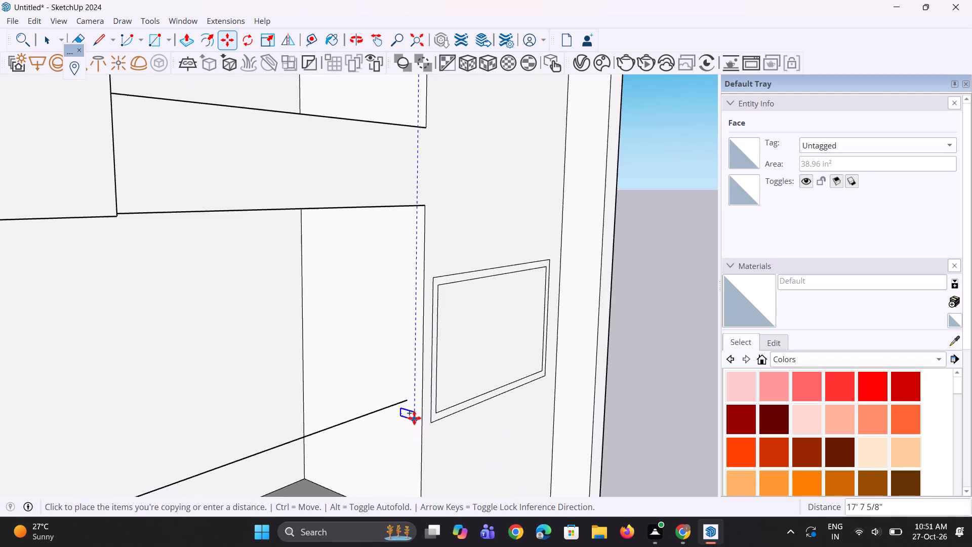
scroll(414, 418, "up", 2)
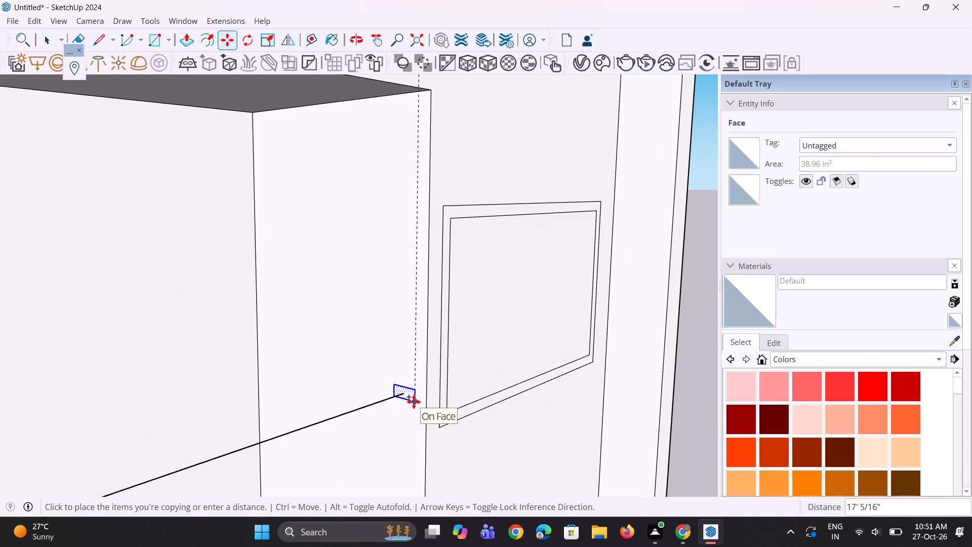
left_click(414, 402)
Copy the second bay's small rectangle about 16' 11 1/2" straight down to the end of the third bay's horizontal line.
scroll(398, 312, "down", 17)
scroll(390, 325, "up", 3)
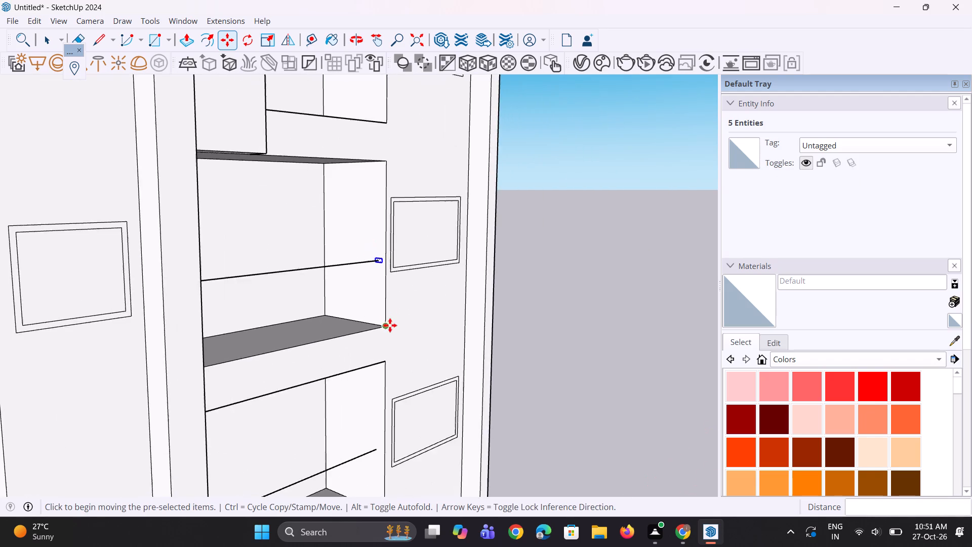
scroll(390, 325, "up", 18)
key("m")
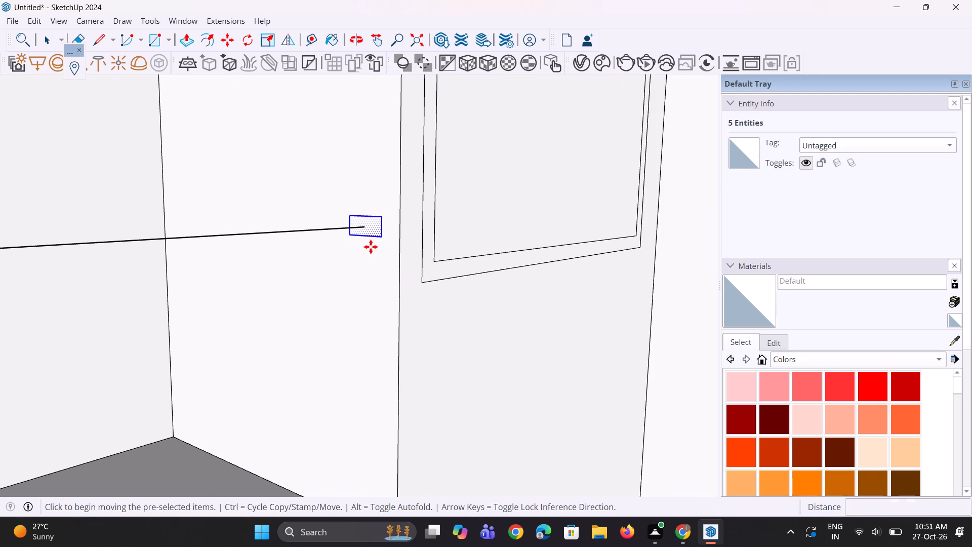
scroll(380, 247, "up", 2)
left_click(384, 237)
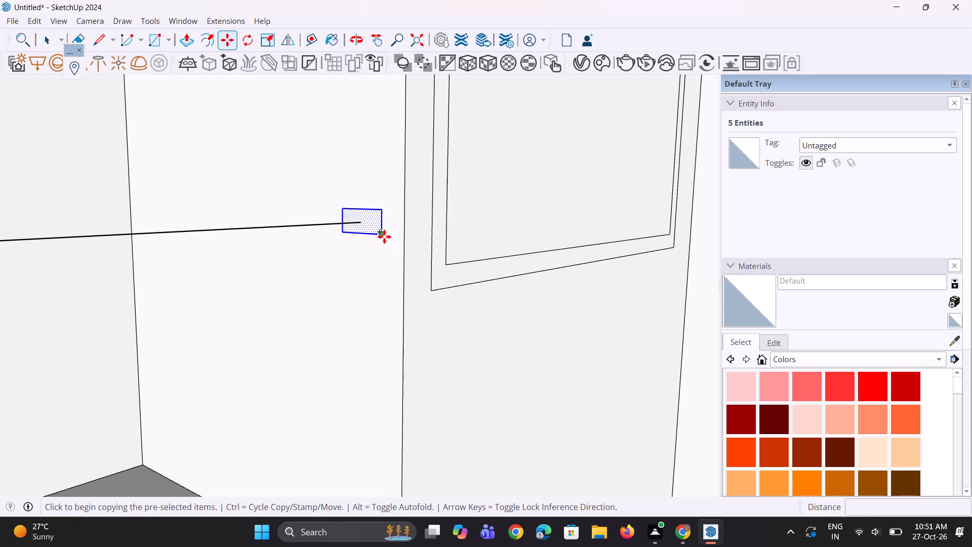
scroll(377, 254, "down", 15)
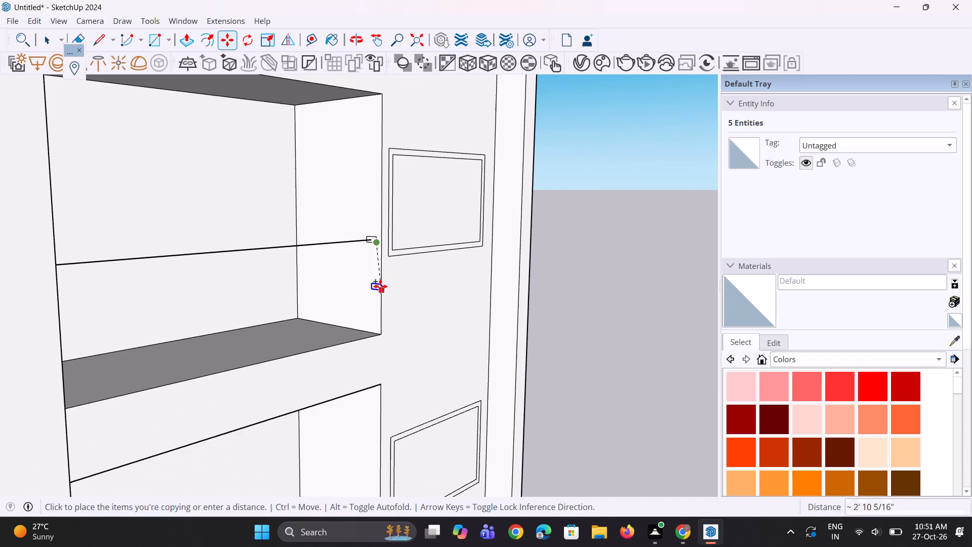
scroll(378, 271, "down", 11)
scroll(373, 368, "up", 12)
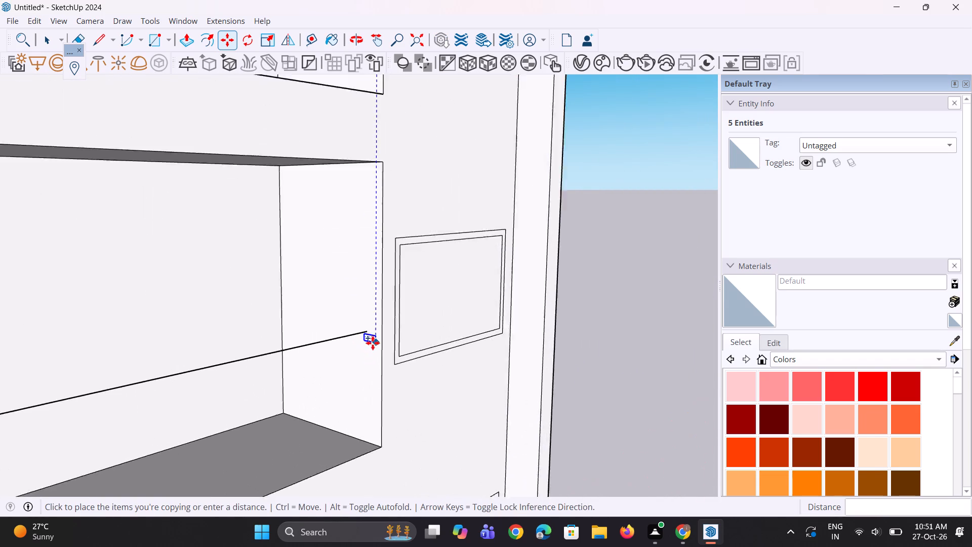
scroll(373, 343, "up", 8)
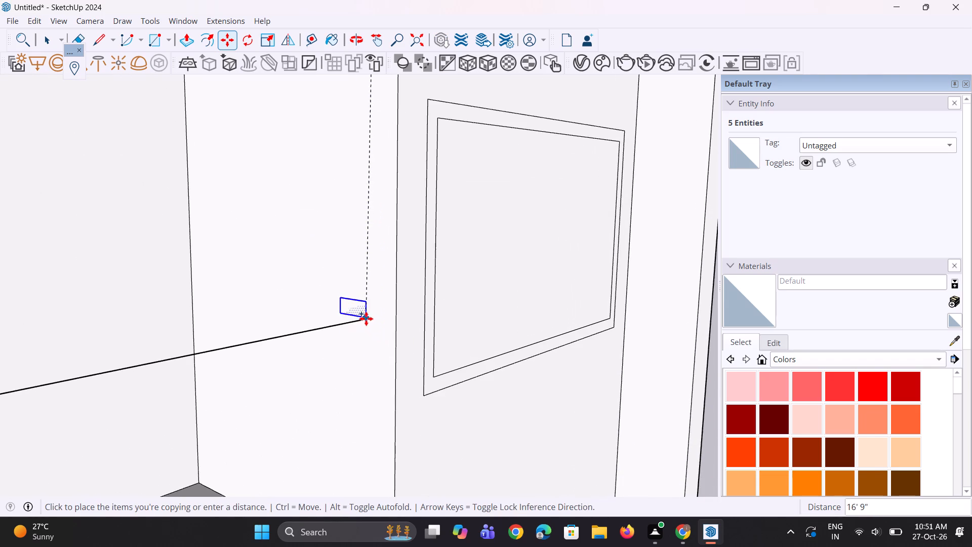
left_click(382, 330)
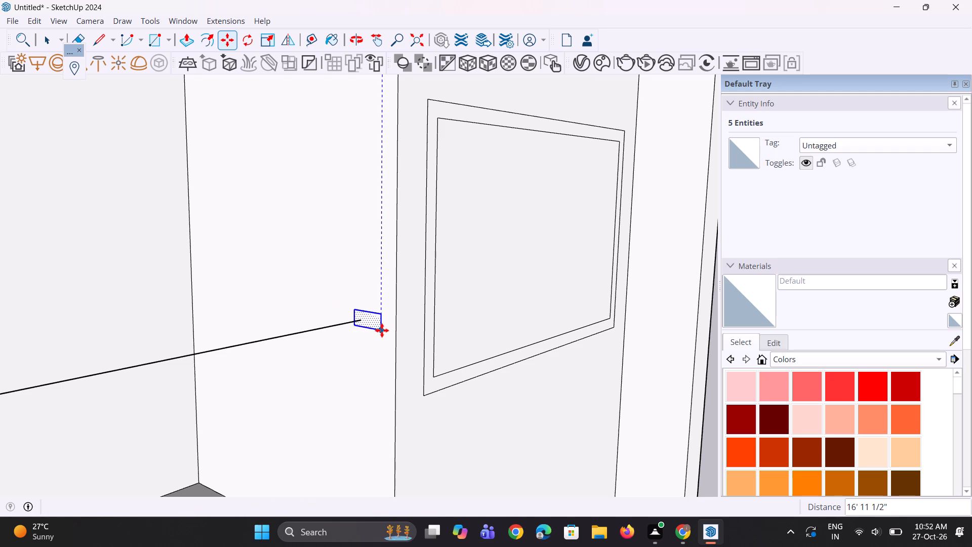
Move the lowest recessed bay's horizontal line back into the recess so its end lies on the side wall.
scroll(377, 335, "up", 4)
scroll(362, 258, "down", 17)
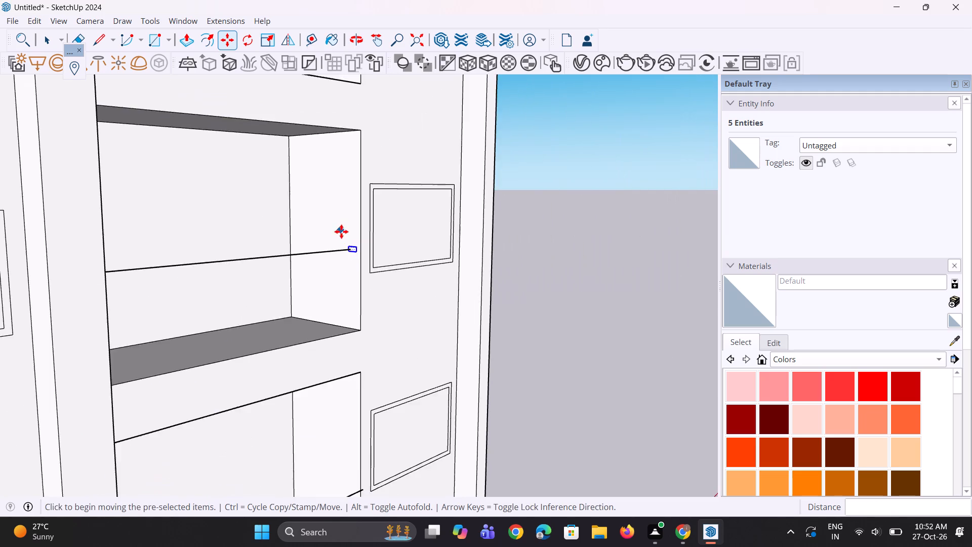
scroll(342, 233, "down", 6)
scroll(363, 333, "up", 4)
middle_click_drag(354, 346, 391, 339)
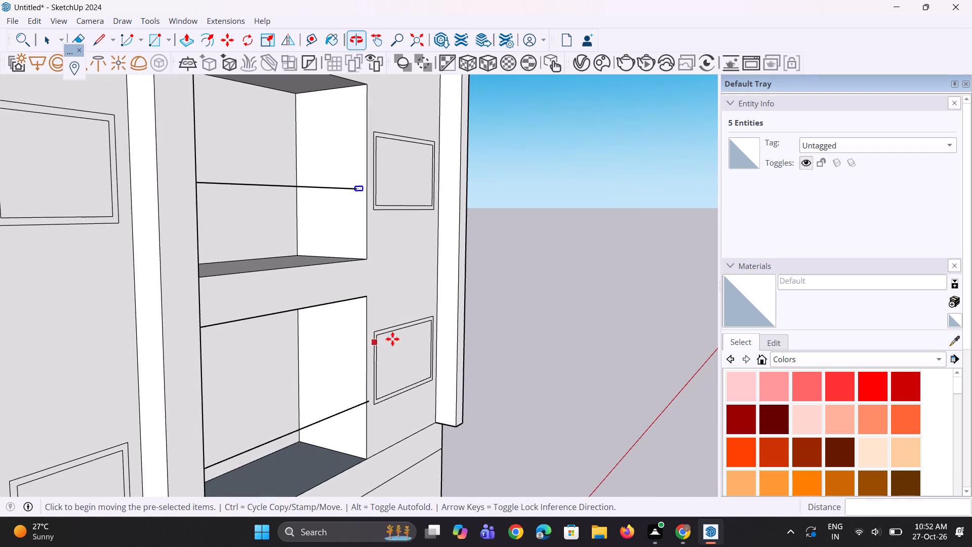
key("space")
key("space")
left_click(345, 409)
scroll(359, 401, "up", 2)
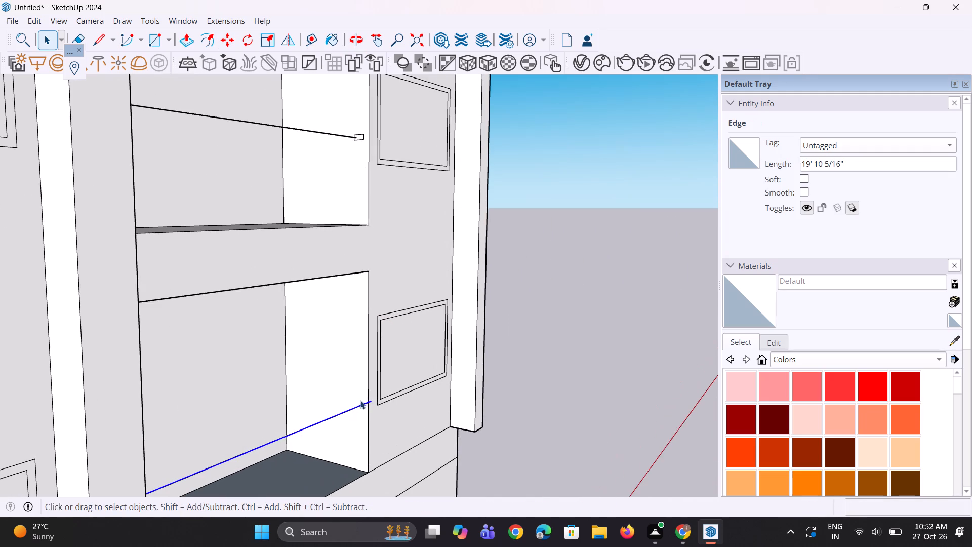
key("m")
scroll(371, 405, "up", 2)
left_click(372, 405)
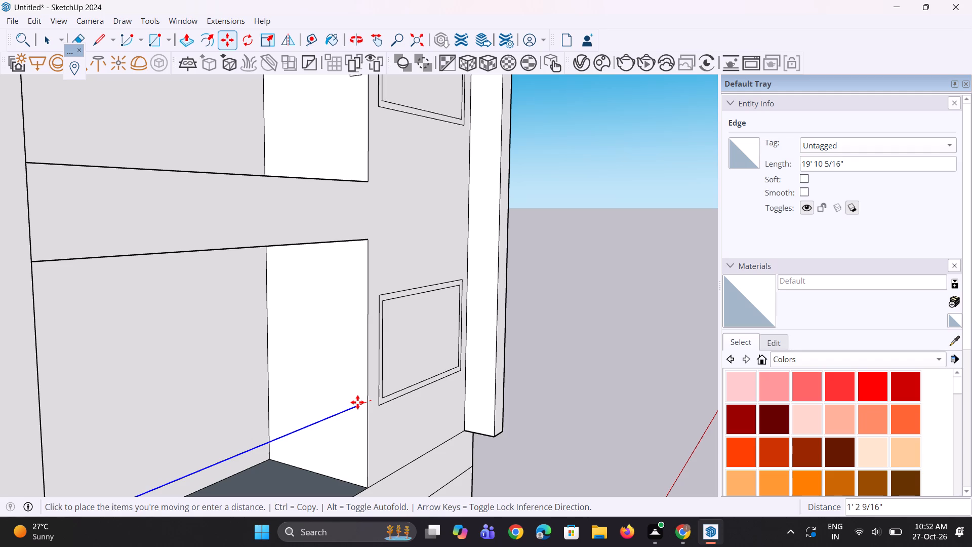
left_click(350, 396)
middle_click_drag(350, 441, 341, 442)
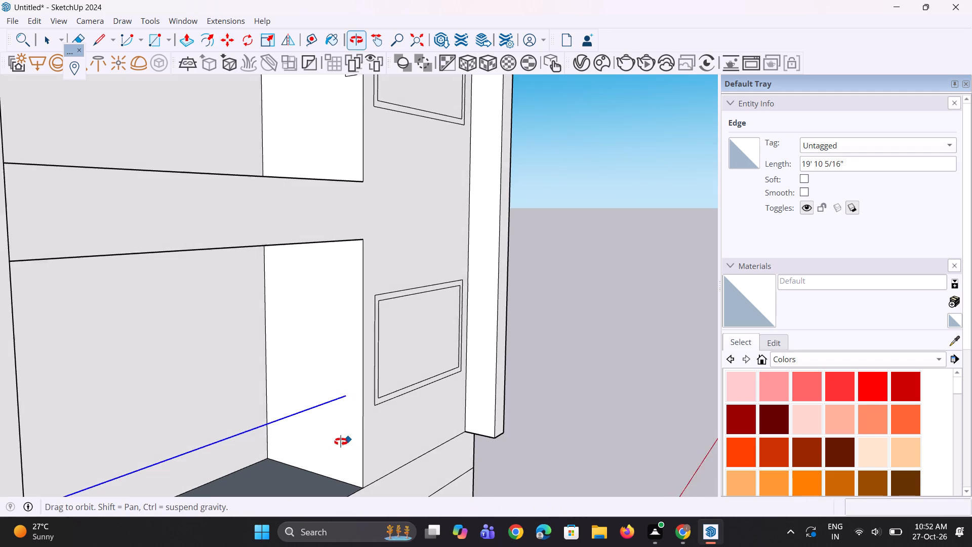
middle_click_drag(341, 442, 337, 443)
scroll(352, 428, "down", 6)
middle_click_drag(353, 406, 343, 397)
key("space")
key("space")
key("space")
Copy the third recessed bay's small rectangle about 17' 8" straight down to the end of the lowest bay's horizontal line.
scroll(352, 277, "up", 2)
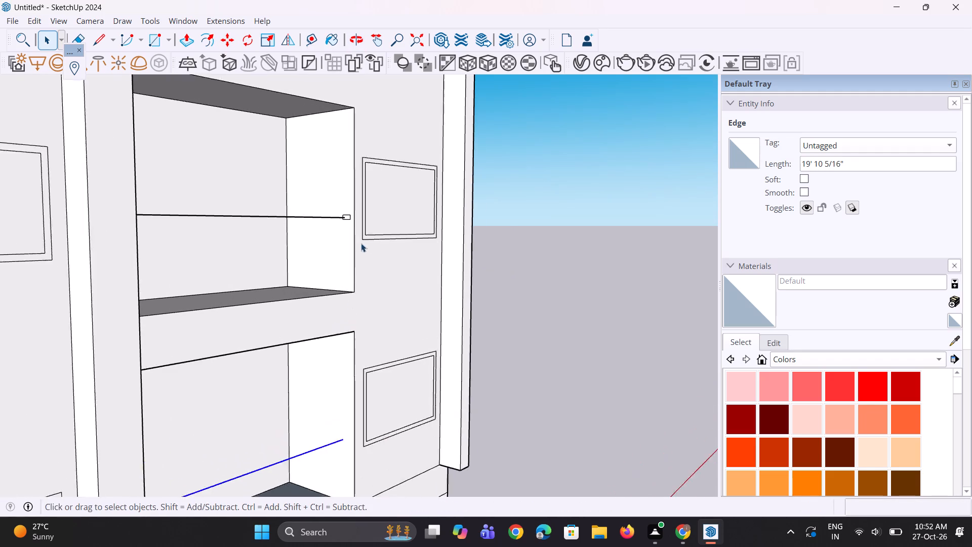
scroll(361, 243, "up", 4)
key("m")
scroll(346, 228, "up", 3)
key("space")
key("space")
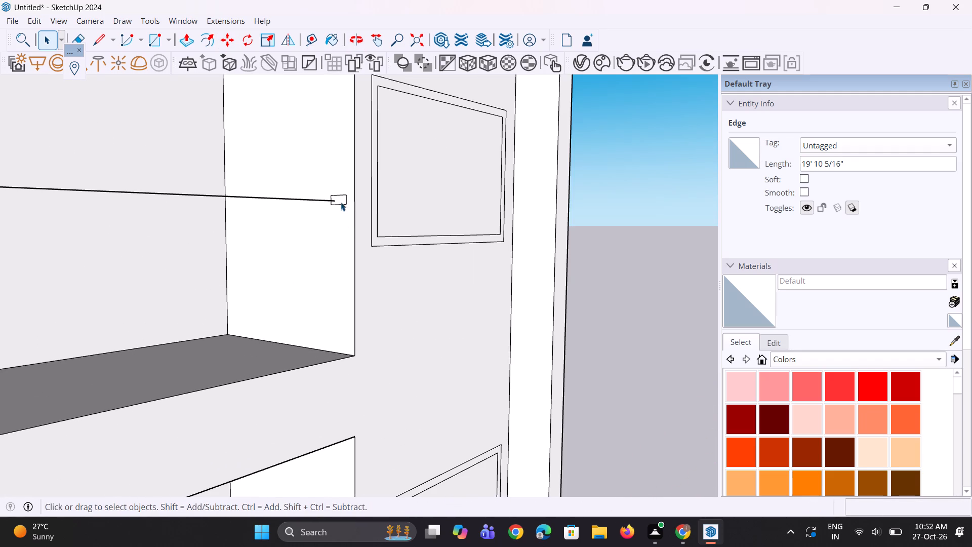
left_click(341, 202)
scroll(340, 202, "up", 4)
key("m")
scroll(342, 207, "up", 2)
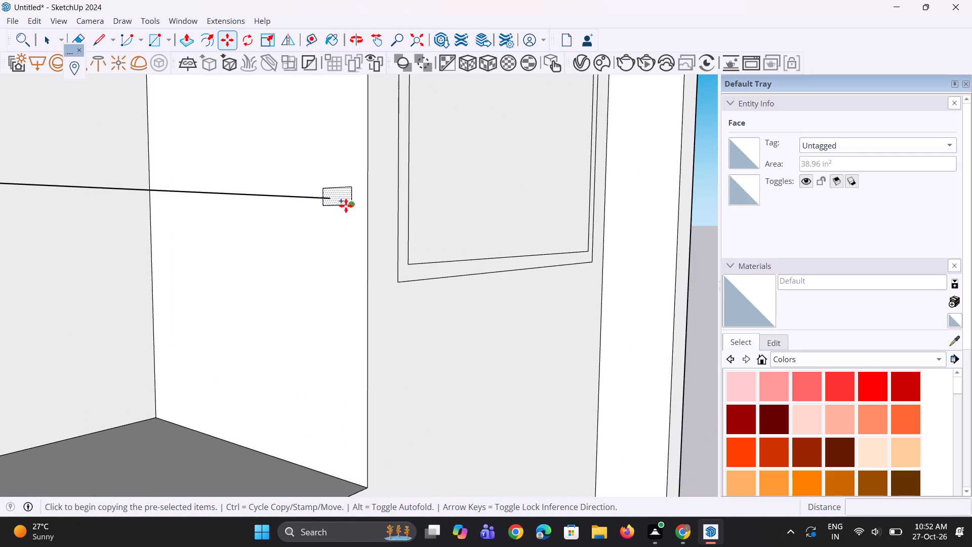
left_click(347, 205)
scroll(347, 237, "down", 10)
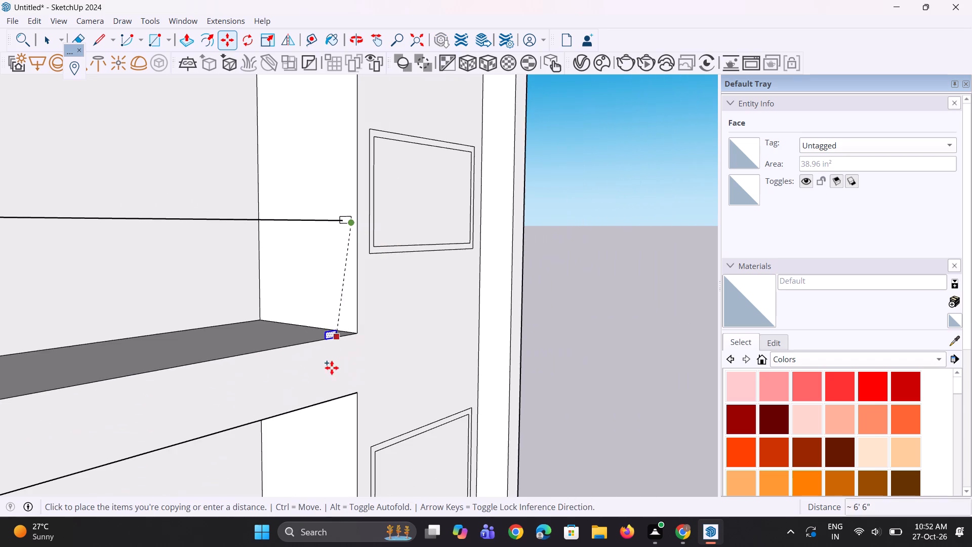
scroll(357, 276, "down", 9)
scroll(350, 372, "up", 3)
scroll(360, 417, "up", 7)
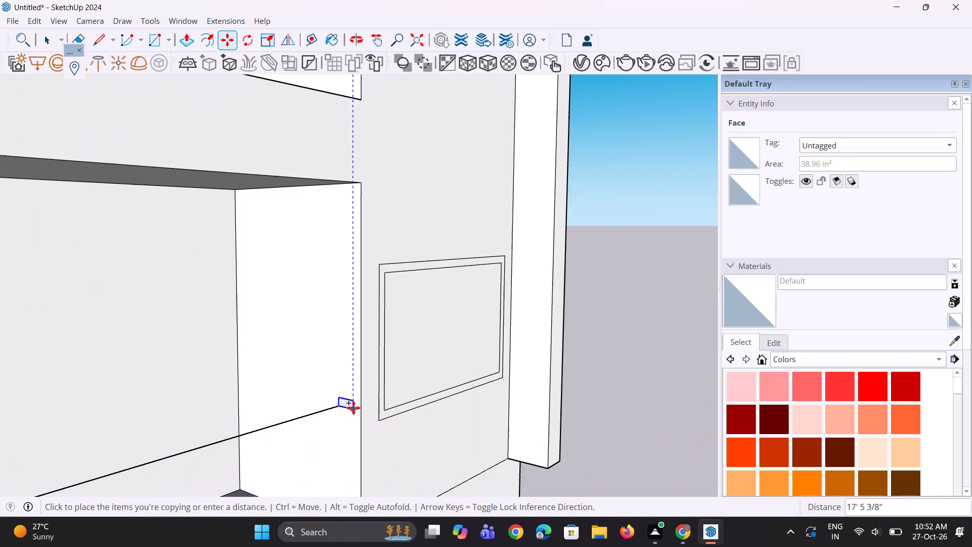
scroll(353, 408, "up", 4)
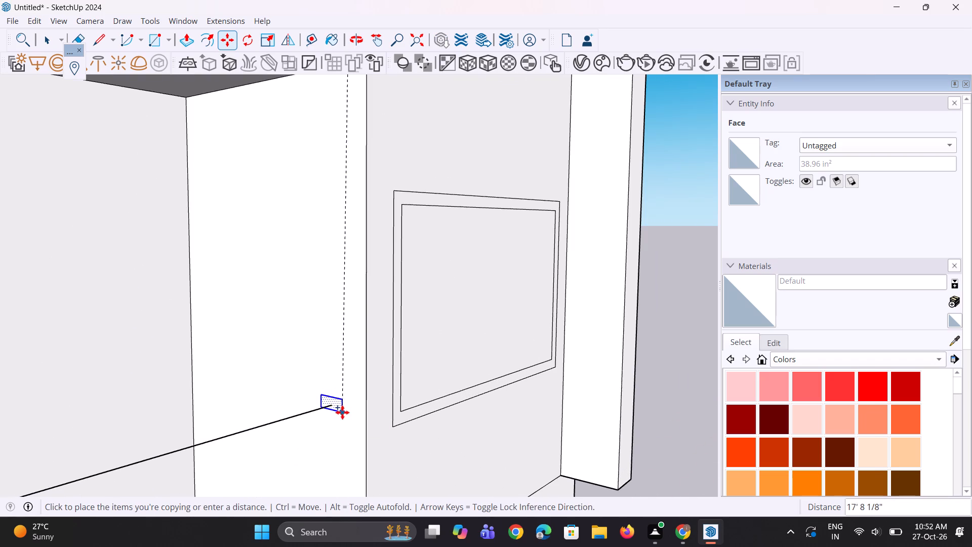
left_click(358, 404)
Move the lowest bay's small rectangle down about 4" so it is level with the end of the horizontal line.
scroll(356, 405, "up", 4)
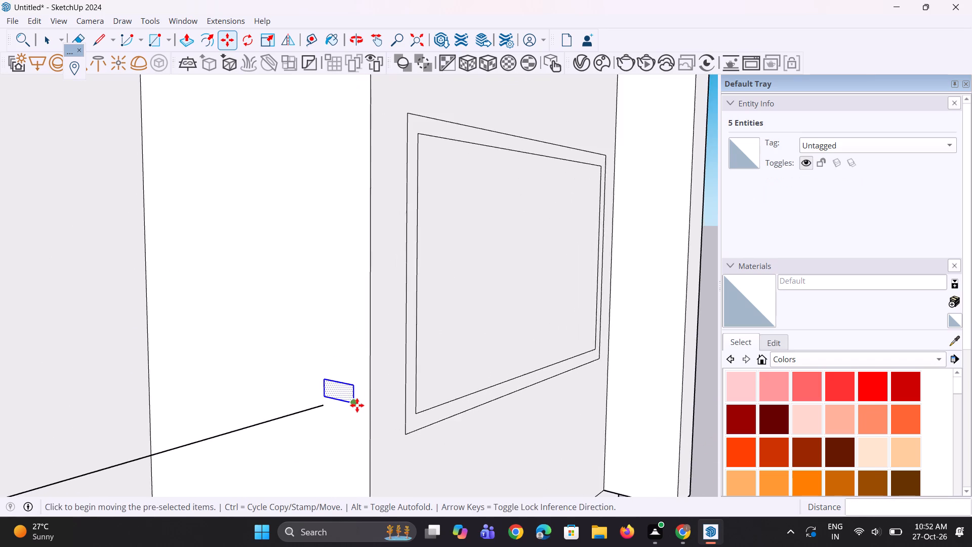
scroll(357, 405, "up", 7)
key("space")
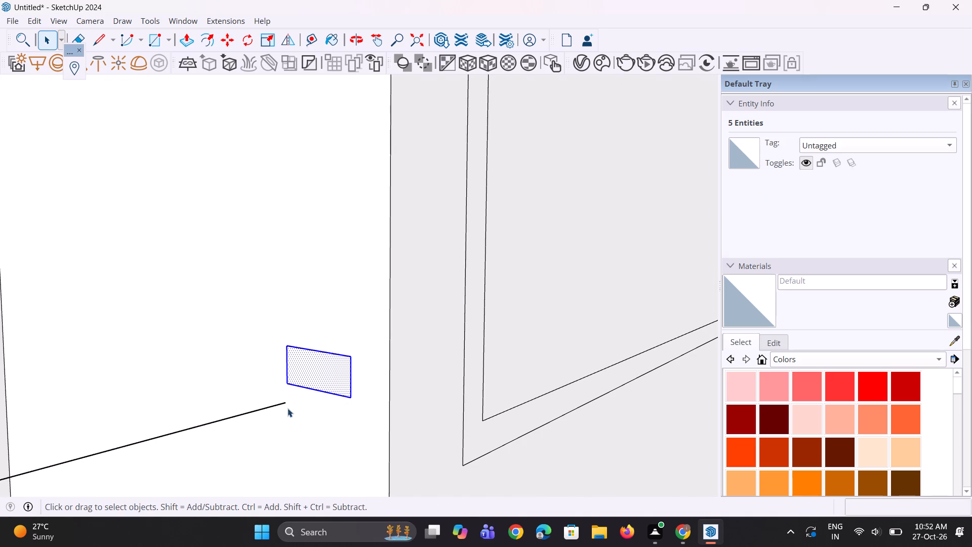
scroll(322, 406, "up", 4)
key("m")
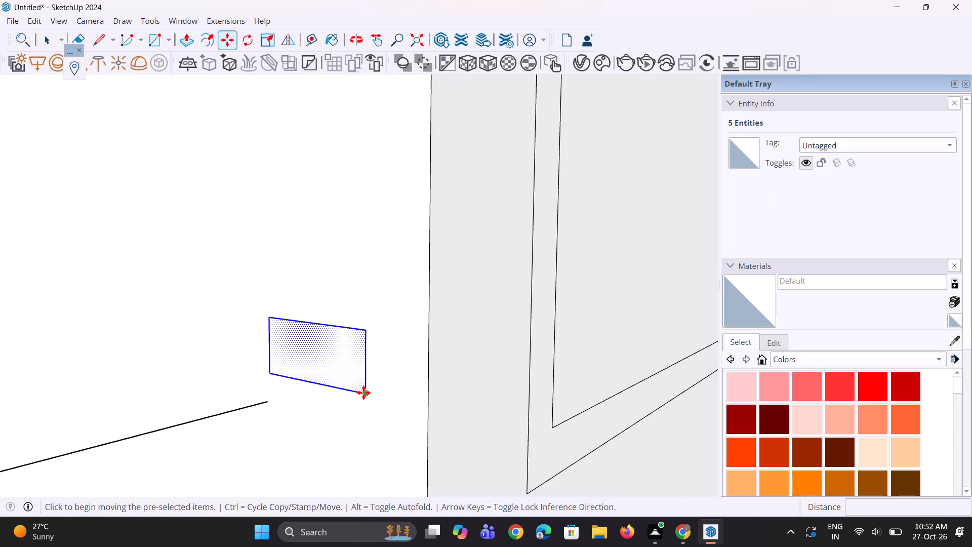
left_click(363, 393)
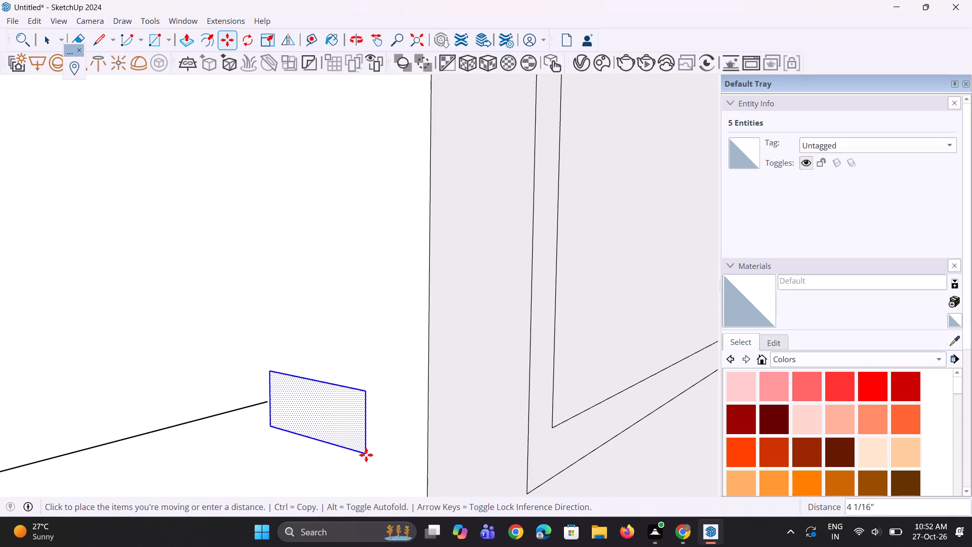
left_click(368, 452)
key("space")
key("space")
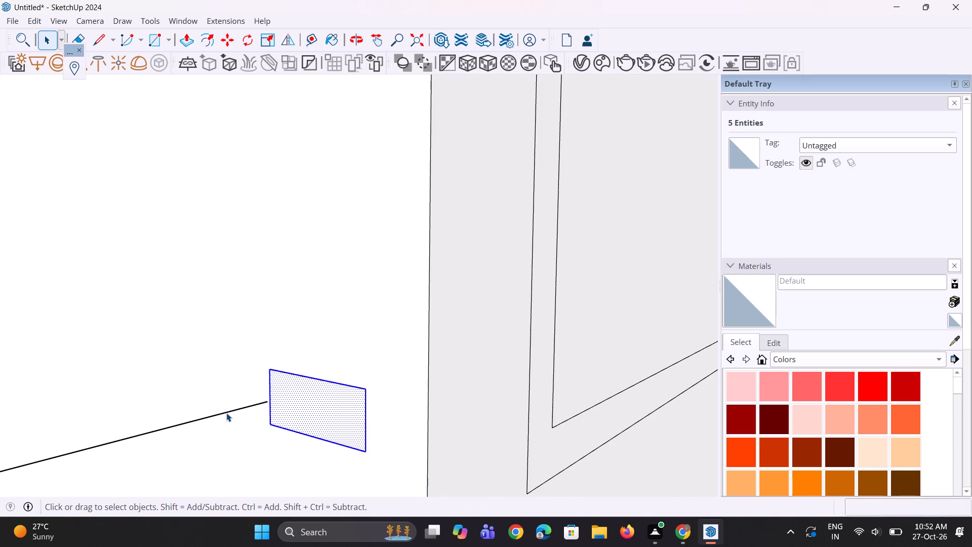
Move the lowest bay's horizontal line outward along the side wall so its end lies inside the small rectangle.
left_click(226, 411)
key("m")
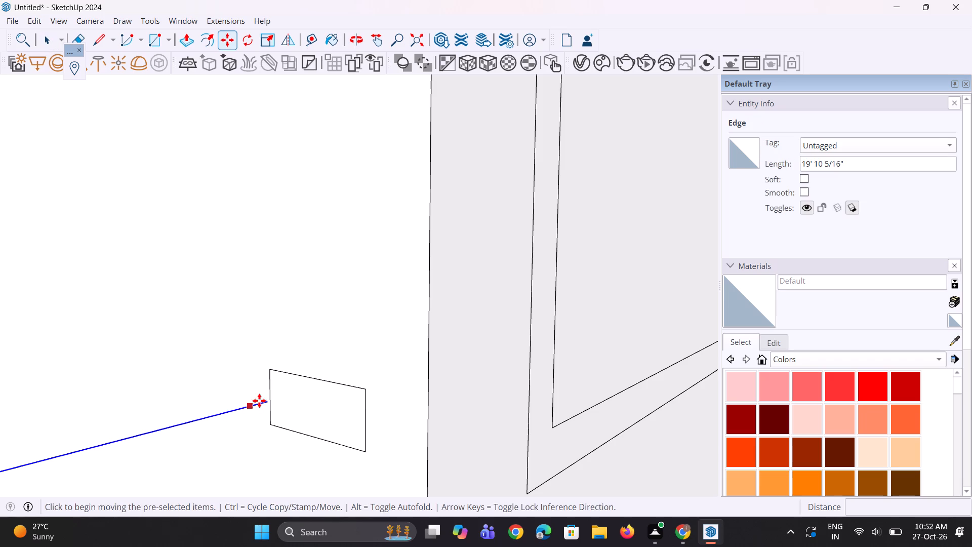
left_click(262, 402)
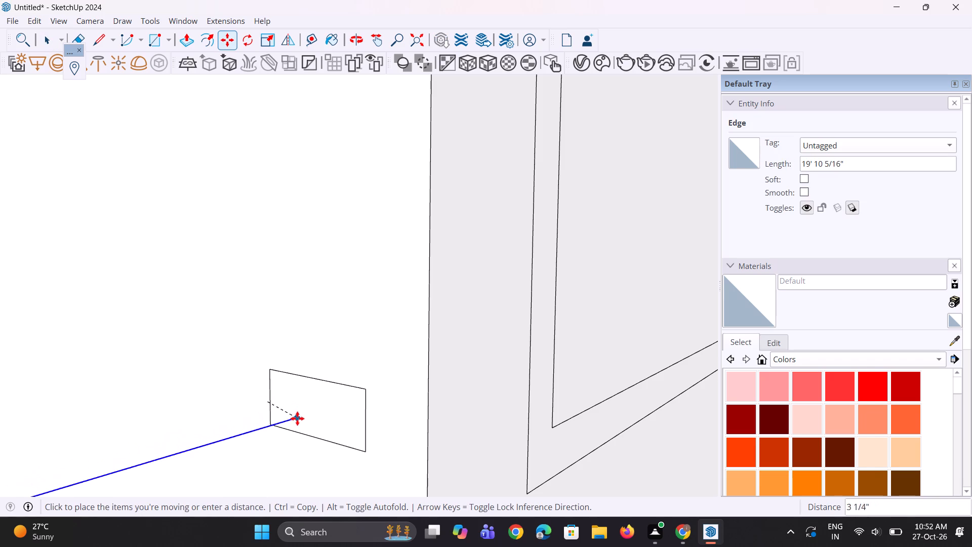
left_click(307, 414)
scroll(312, 415, "down", 6)
middle_click_drag(312, 423, 293, 415)
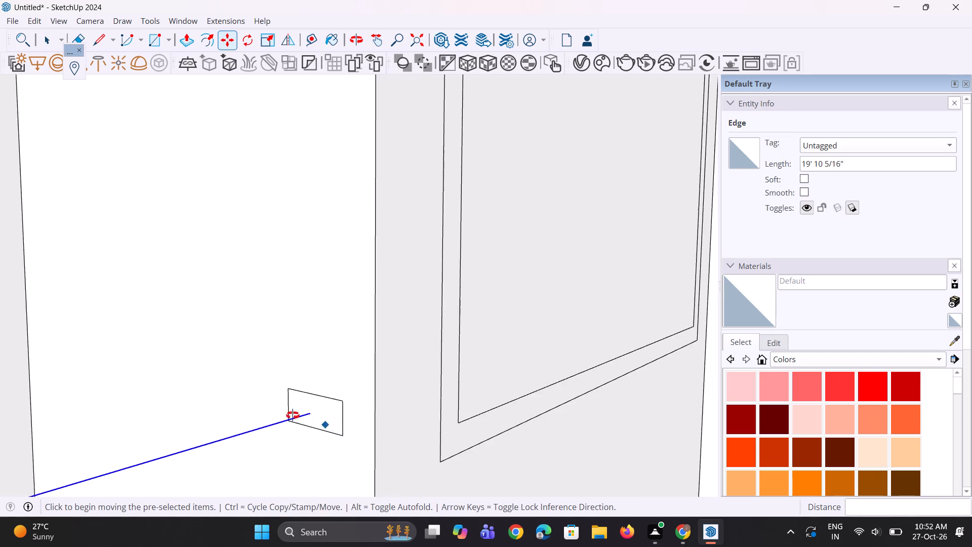
middle_click_drag(293, 415, 275, 403)
key("space")
scroll(274, 403, "down", 12)
key("space")
key("space")
key("space")
left_click_drag(679, 383, 674, 383)
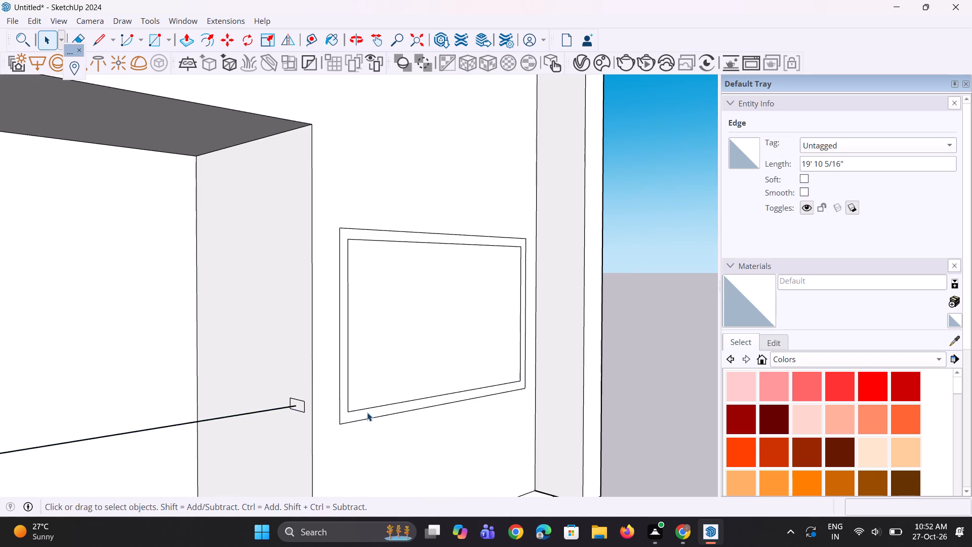
Shift the lowest bay's small rectangle about 1" back into the recess to centre it on the line's end.
scroll(368, 412, "down", 10)
middle_click_drag(363, 411, 109, 431)
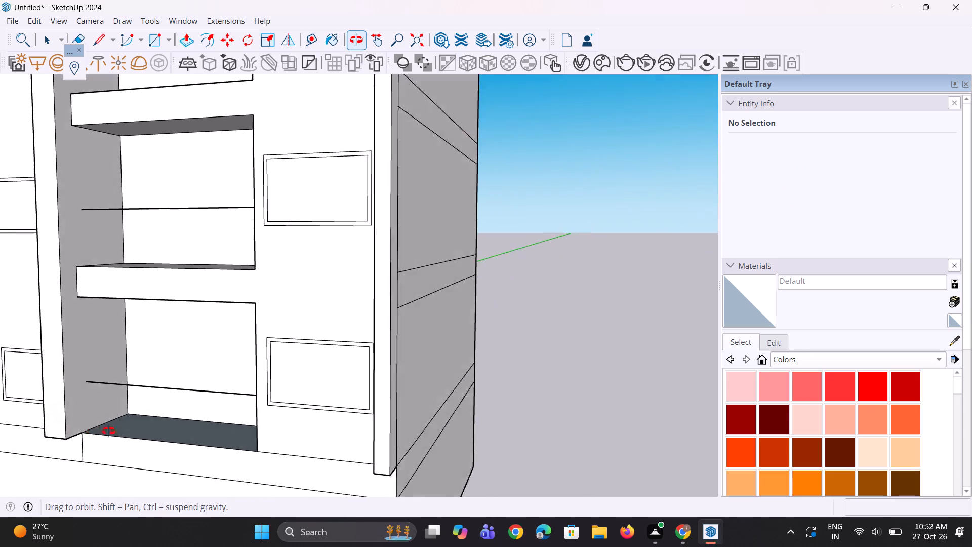
middle_click_drag(109, 431, 357, 433)
scroll(348, 412, "up", 13)
middle_click_drag(338, 414, 381, 404)
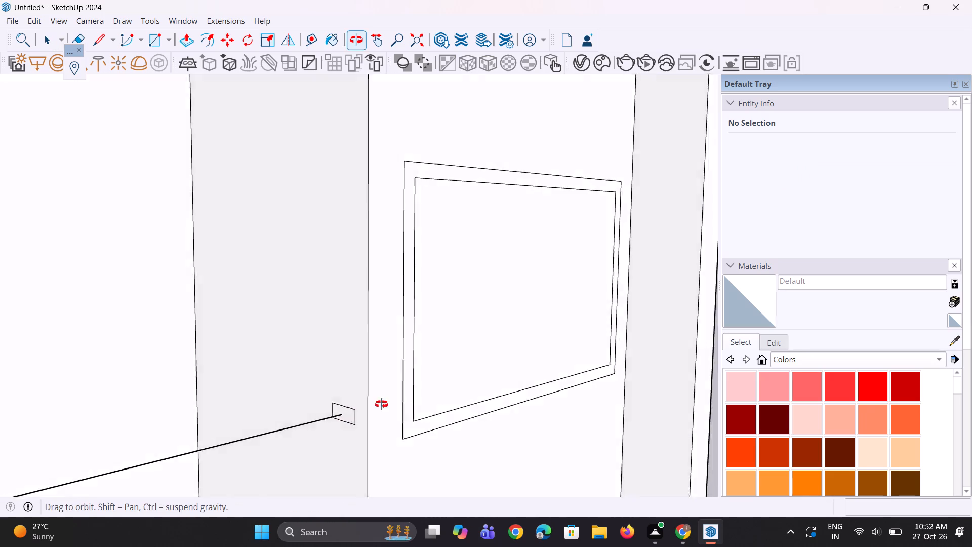
middle_click_drag(381, 404, 390, 401)
left_click(373, 408)
scroll(369, 417, "up", 1)
middle_click_drag(370, 414, 379, 393)
scroll(378, 392, "up", 4)
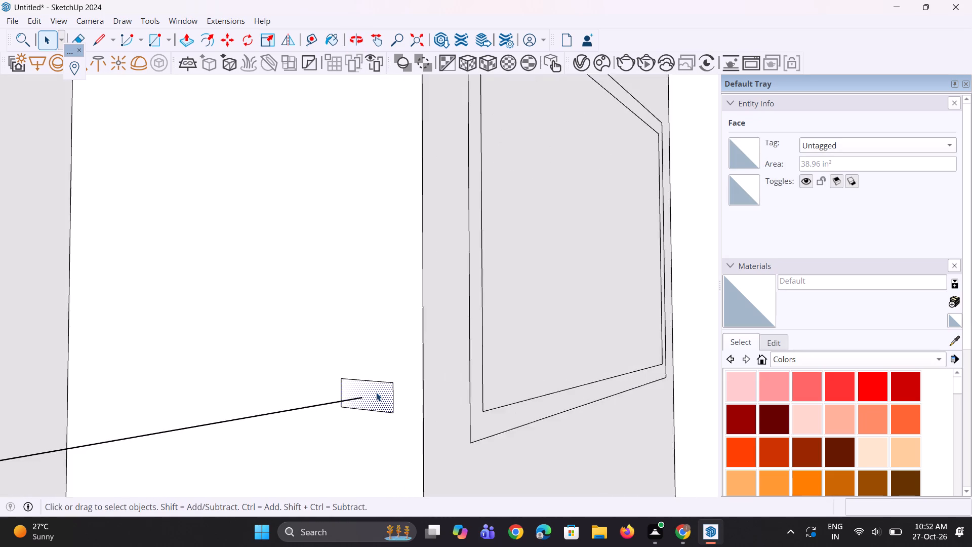
scroll(376, 393, "up", 6)
key("m")
left_click(376, 406)
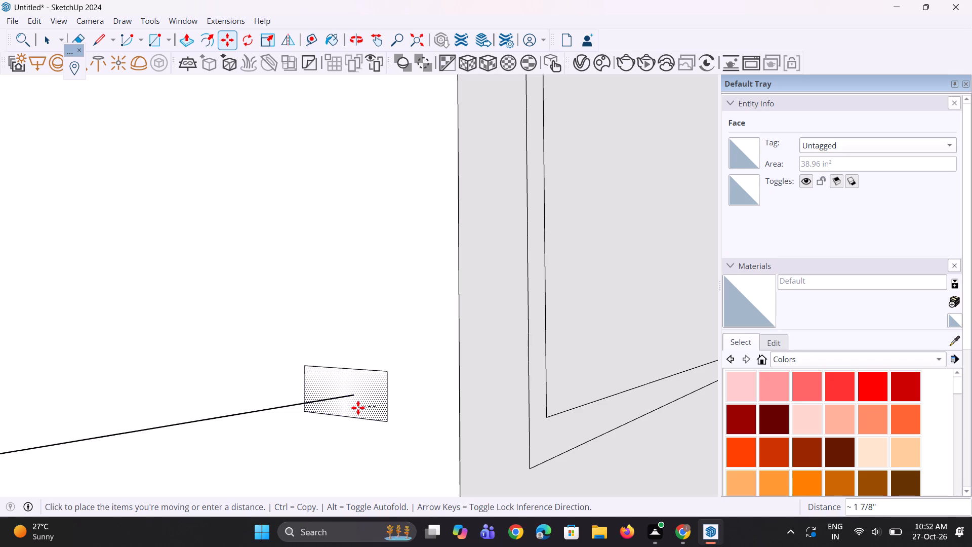
key("Escape")
scroll(368, 421, "up", 6)
left_click(420, 419)
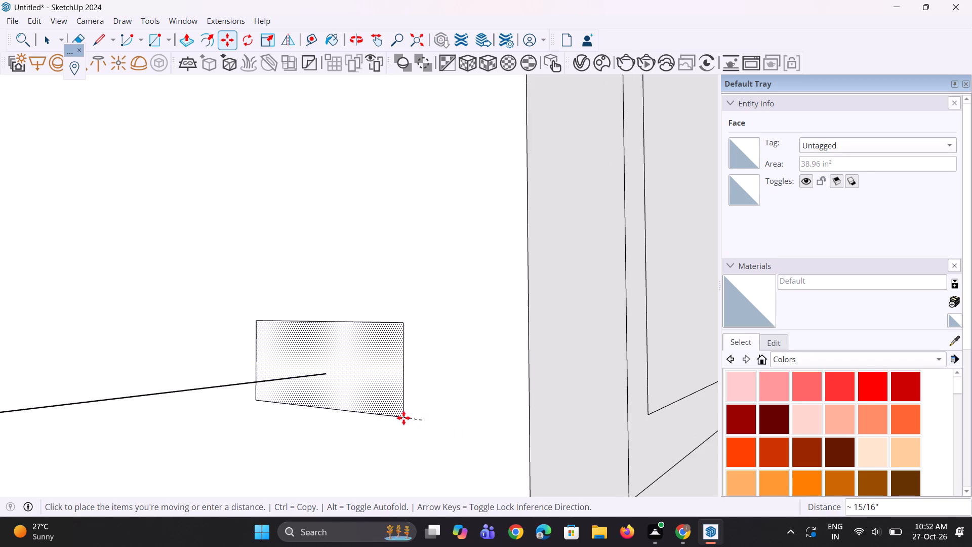
left_click(397, 417)
scroll(408, 457, "down", 10)
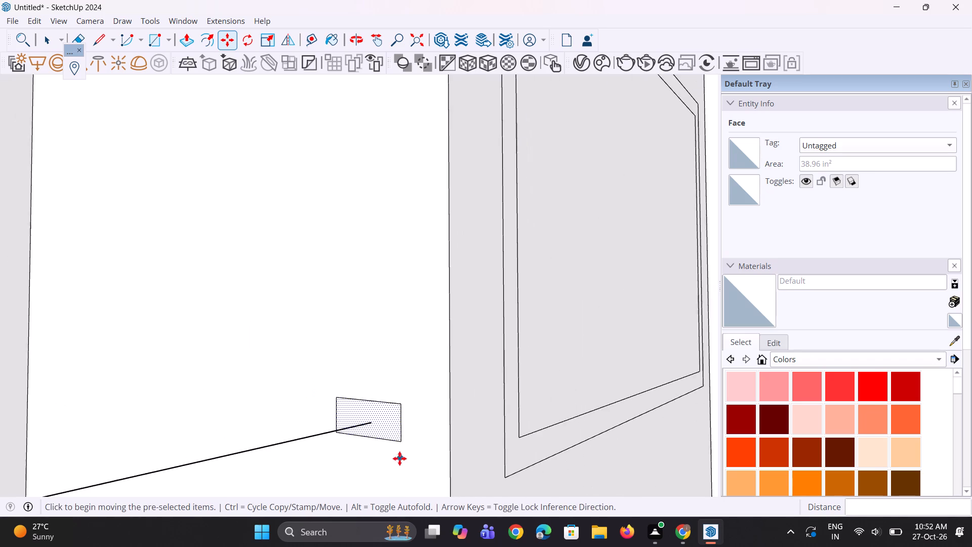
middle_click_drag(392, 452, 353, 456)
key("space")
scroll(352, 457, "down", 16)
key("space")
key("space")
key("space")
key("space")
key("space")
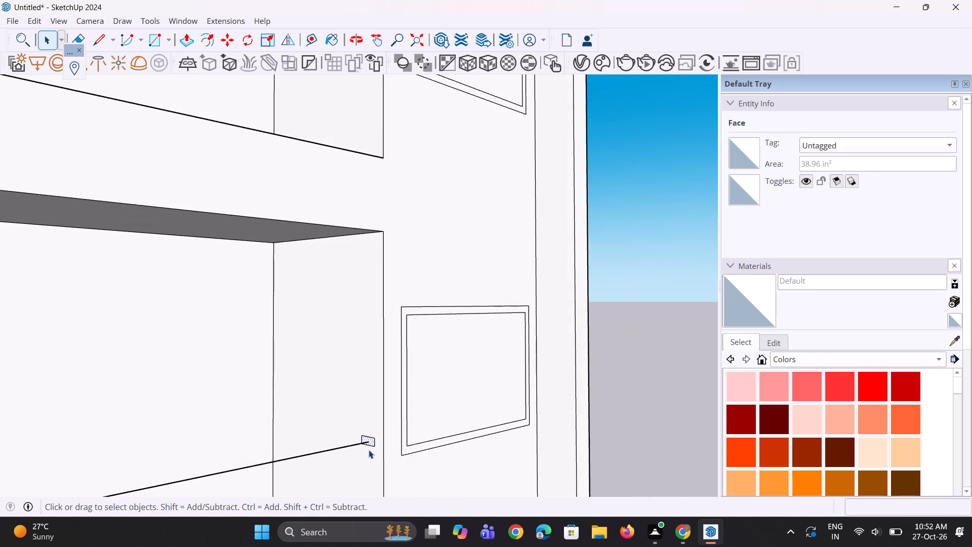
Shift the third bay's small rectangle about 1 15/16" back into the recess along the green axis, centring it on its line's end.
scroll(367, 476, "down", 11)
scroll(372, 338, "up", 5)
scroll(367, 285, "up", 10)
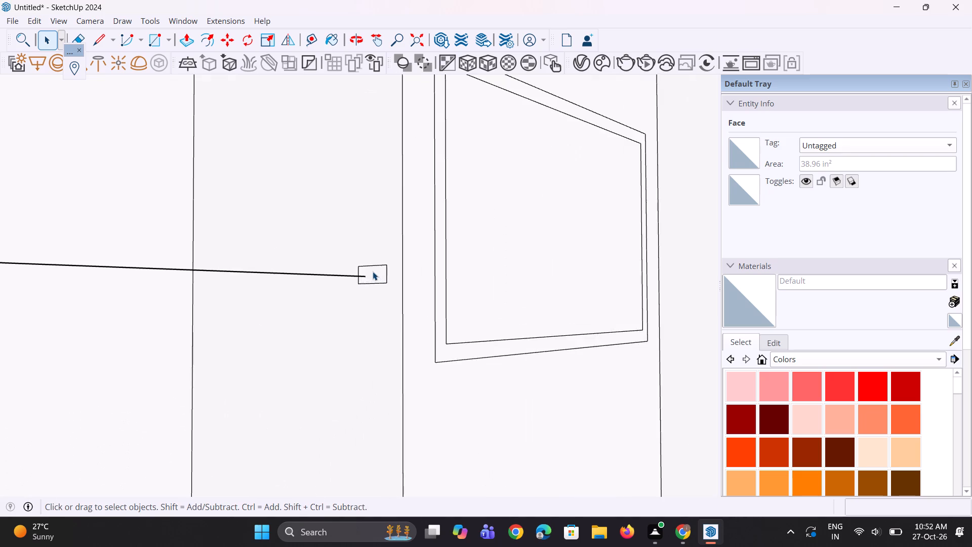
scroll(373, 271, "up", 5)
left_click(374, 274)
scroll(381, 282, "up", 9)
key("m")
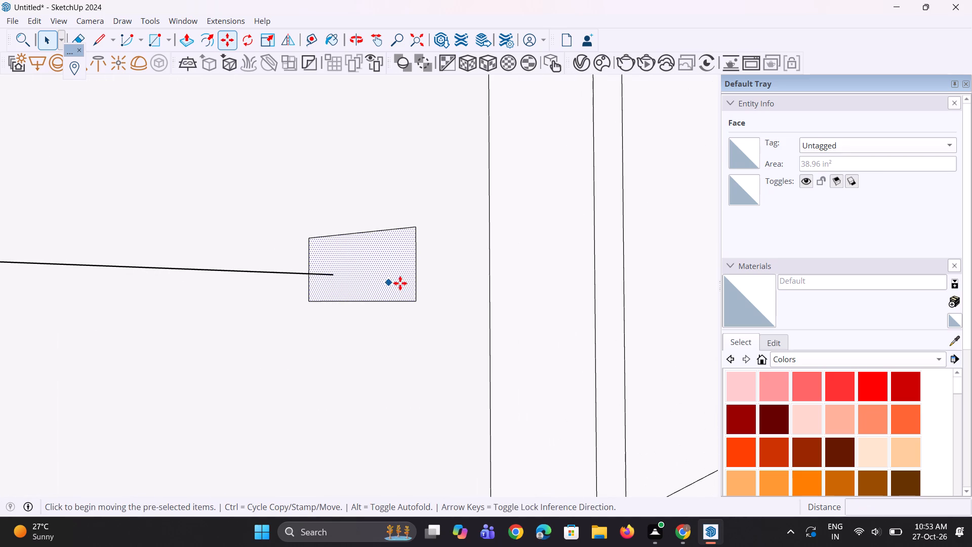
left_click(402, 282)
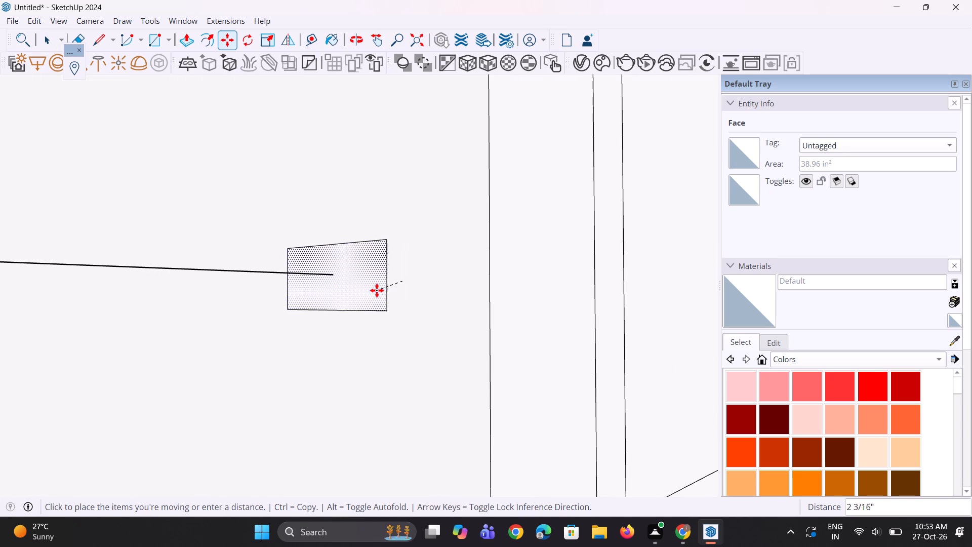
key("Escape")
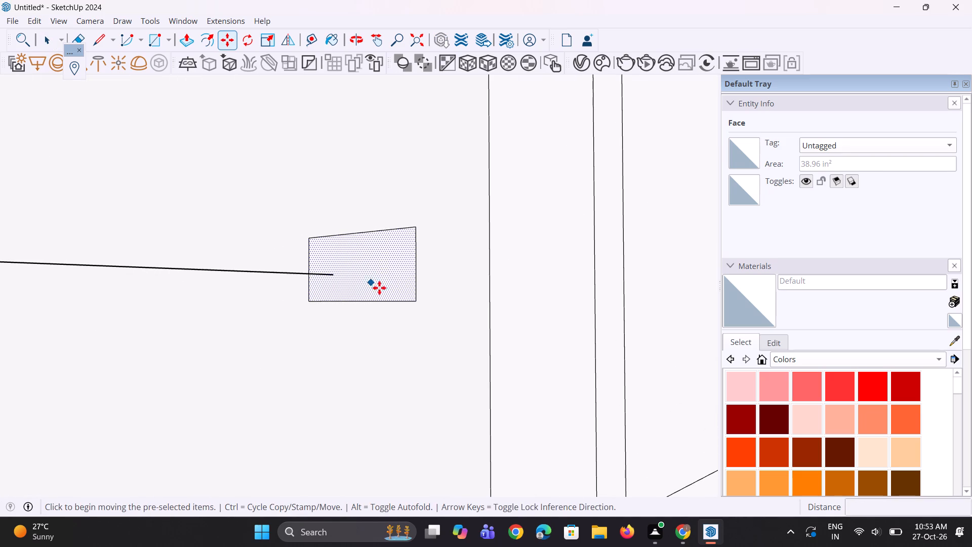
middle_click_drag(386, 288, 464, 332)
scroll(443, 311, "up", 3)
left_click(424, 305)
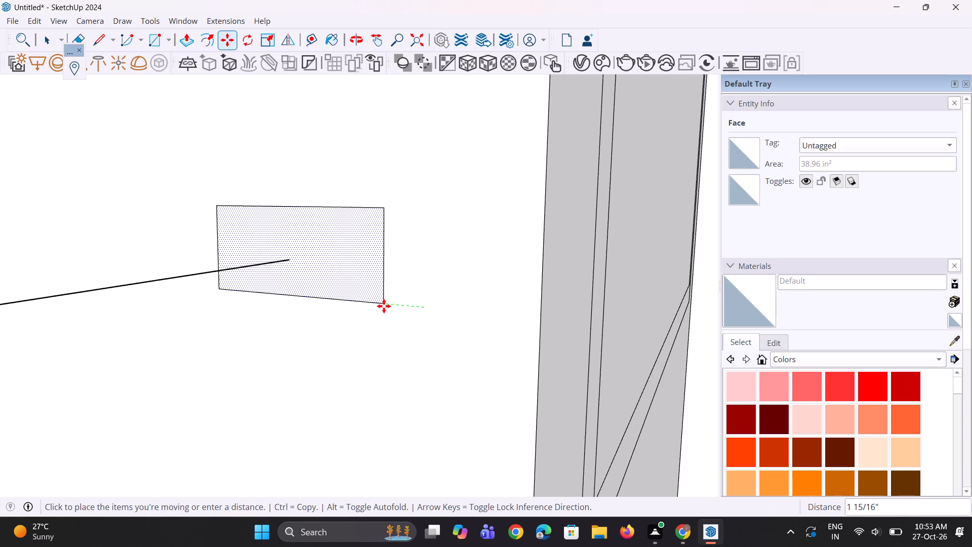
left_click(384, 306)
scroll(329, 361, "down", 16)
key("space")
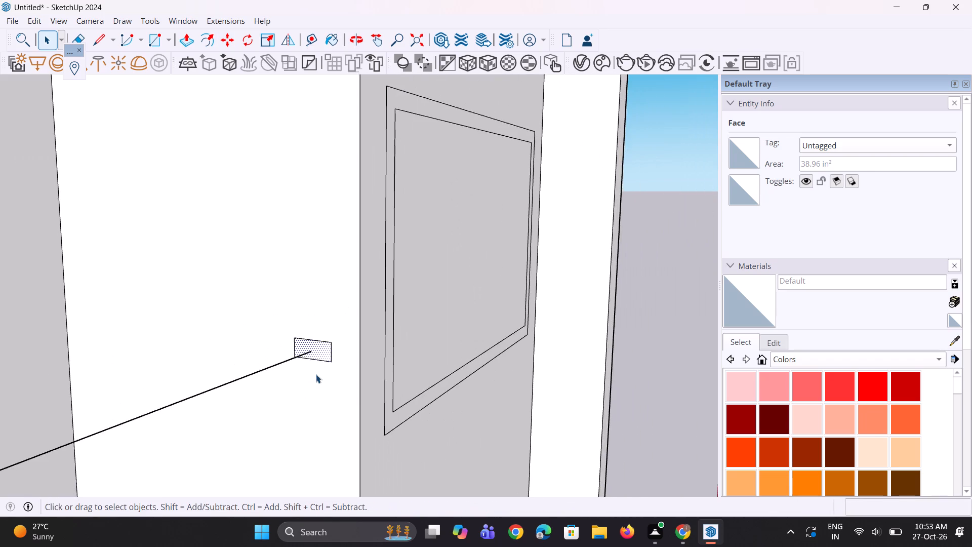
scroll(316, 374, "down", 5)
key("space")
key("space")
left_click(568, 350)
Extrude the top bay's small rectangle across the recess by about 14' 1 1/2" to form a rail reaching the projecting column.
scroll(349, 428, "down", 11)
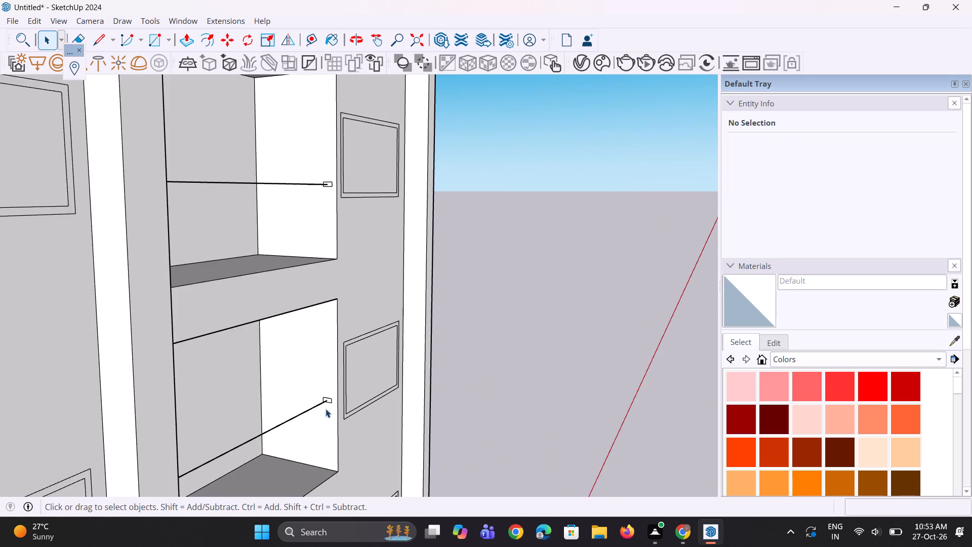
scroll(326, 406, "down", 4)
scroll(325, 272, "up", 17)
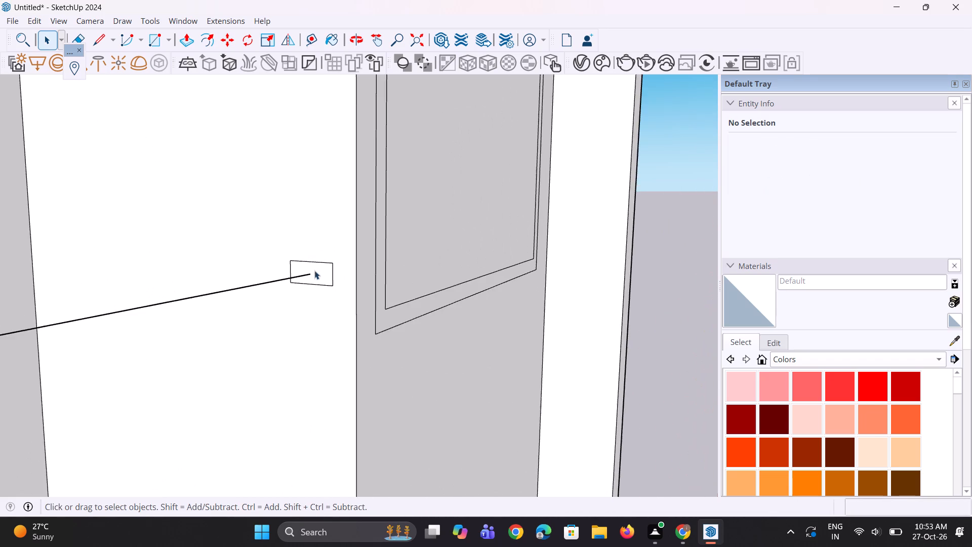
scroll(314, 270, "up", 5)
middle_click_drag(312, 265, 286, 330)
scroll(299, 344, "down", 8)
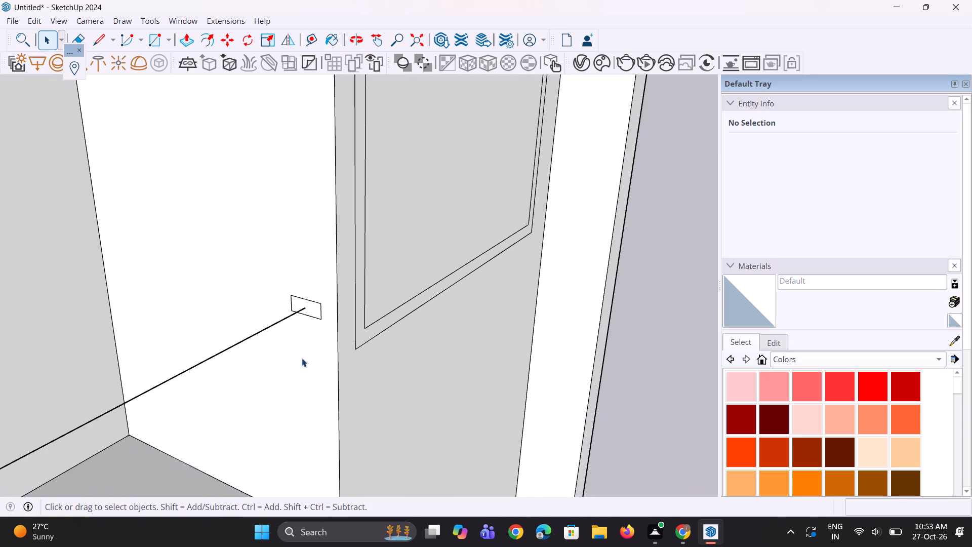
scroll(302, 358, "down", 16)
scroll(302, 241, "up", 9)
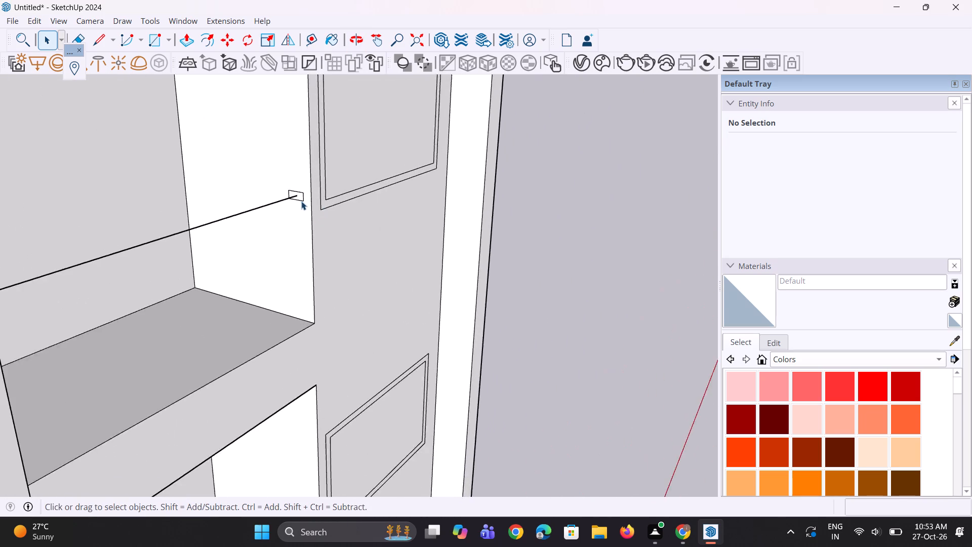
scroll(301, 201, "up", 12)
scroll(298, 302, "down", 14)
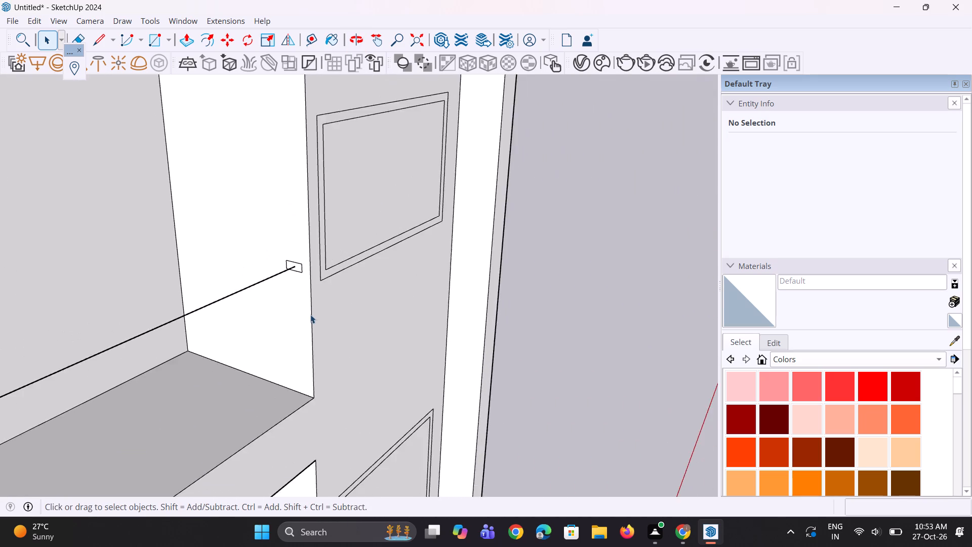
scroll(310, 315, "down", 10)
middle_click_drag(321, 297, 309, 271)
scroll(307, 305, "up", 7)
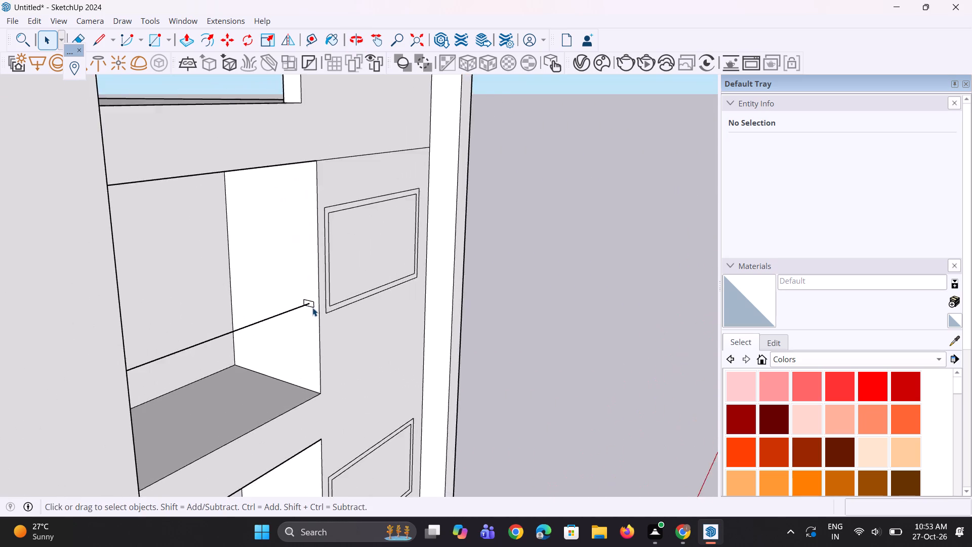
scroll(312, 307, "up", 4)
key("p")
left_click(309, 304)
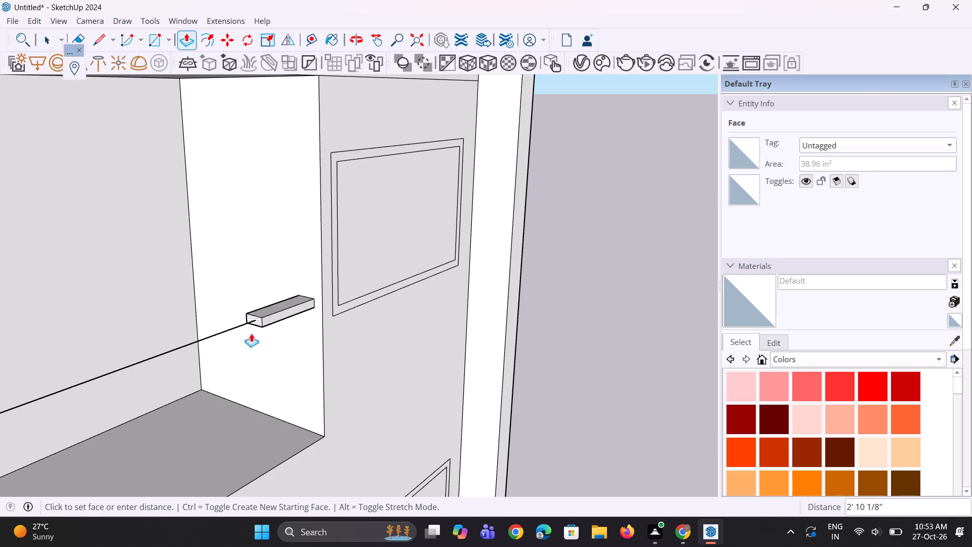
scroll(248, 336, "down", 5)
middle_click_drag(266, 324, 172, 314)
scroll(173, 334, "down", 4)
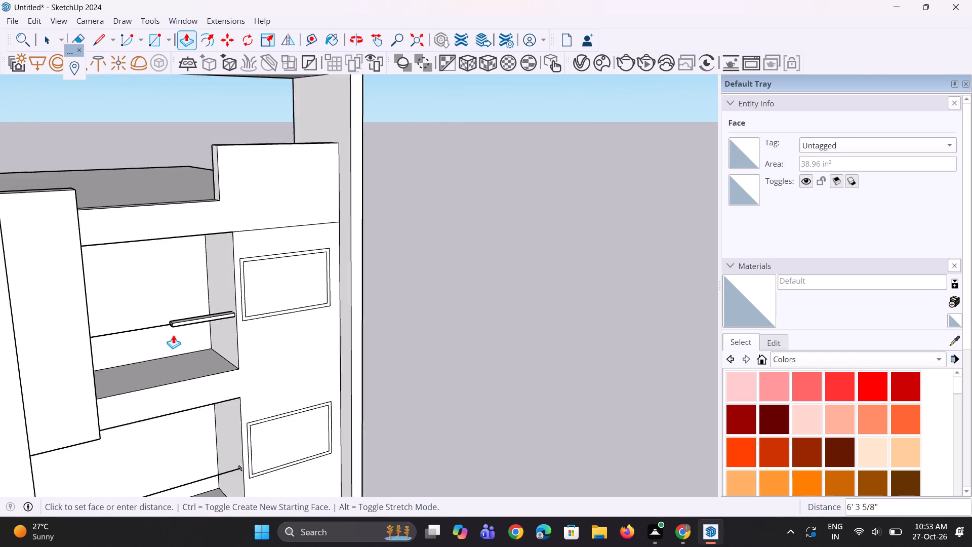
scroll(173, 335, "down", 3)
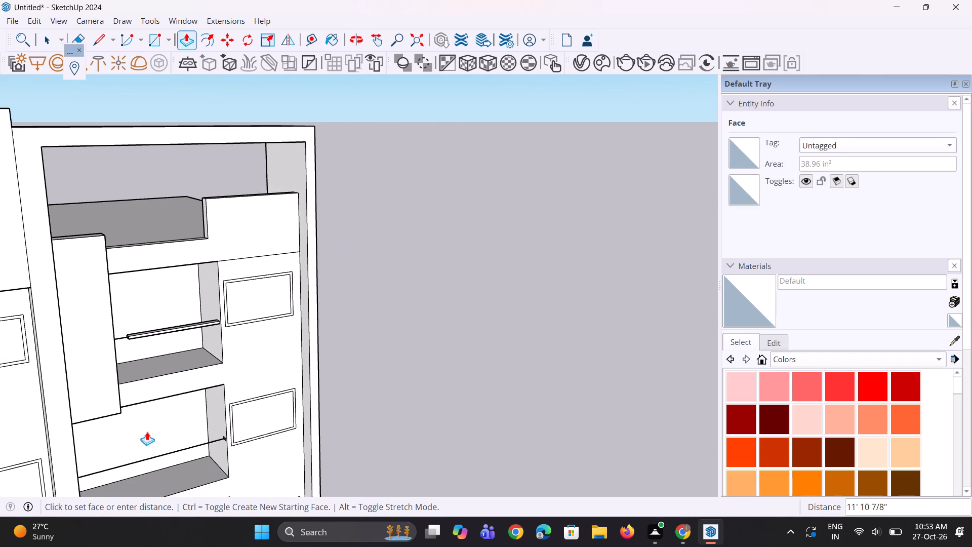
scroll(149, 425, "down", 5)
middle_click_drag(137, 408, 0, 392)
scroll(148, 370, "up", 3)
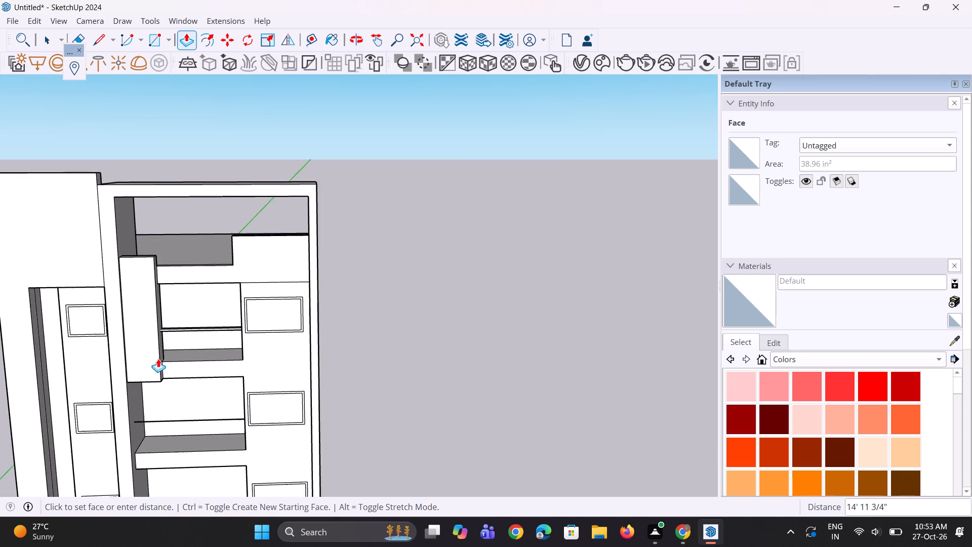
scroll(176, 343, "up", 10)
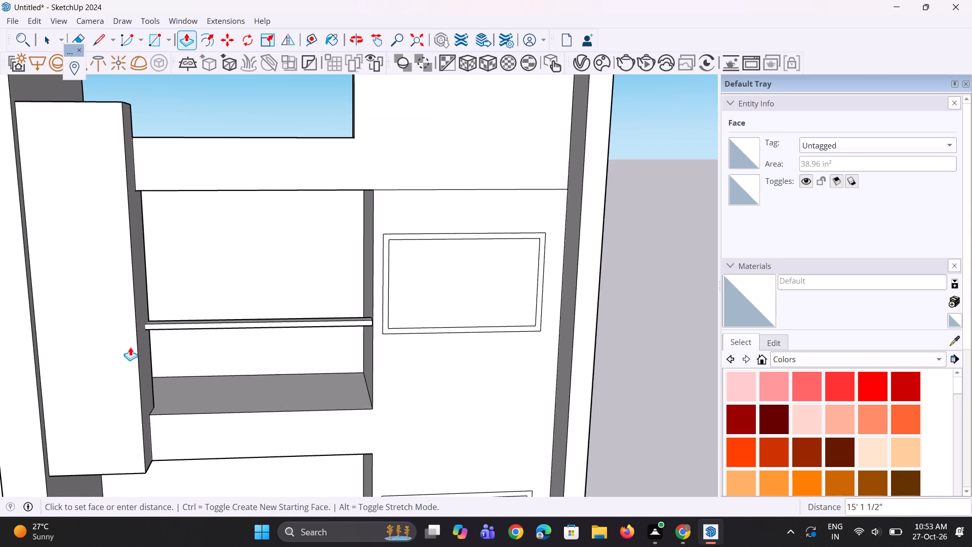
left_click(135, 350)
Extrude the second bay's small rectangle about 19' 10 5/16" across the recess to the opposite side wall as a rail.
middle_click_drag(269, 315, 364, 186)
scroll(360, 193, "down", 10)
middle_click_drag(387, 276, 418, 388)
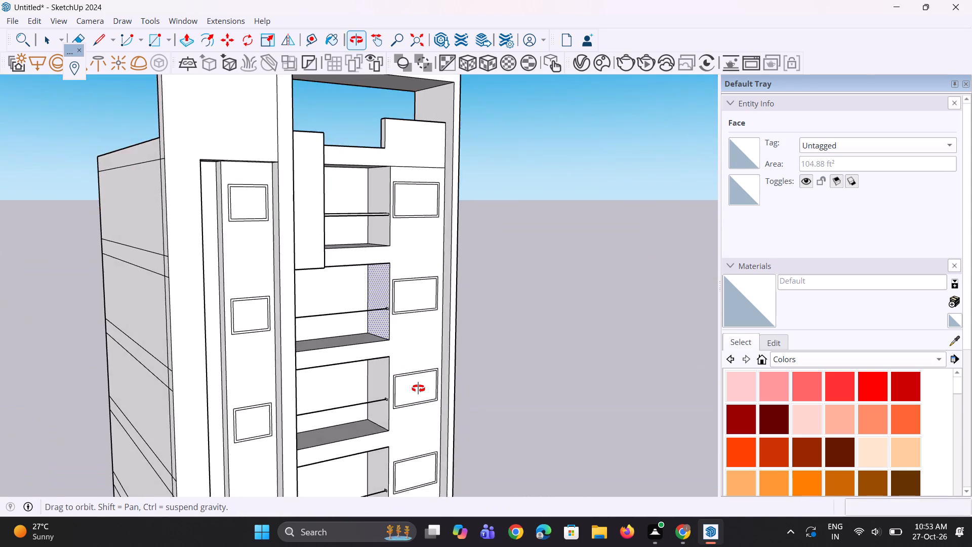
middle_click_drag(418, 388, 418, 389)
scroll(384, 337, "up", 13)
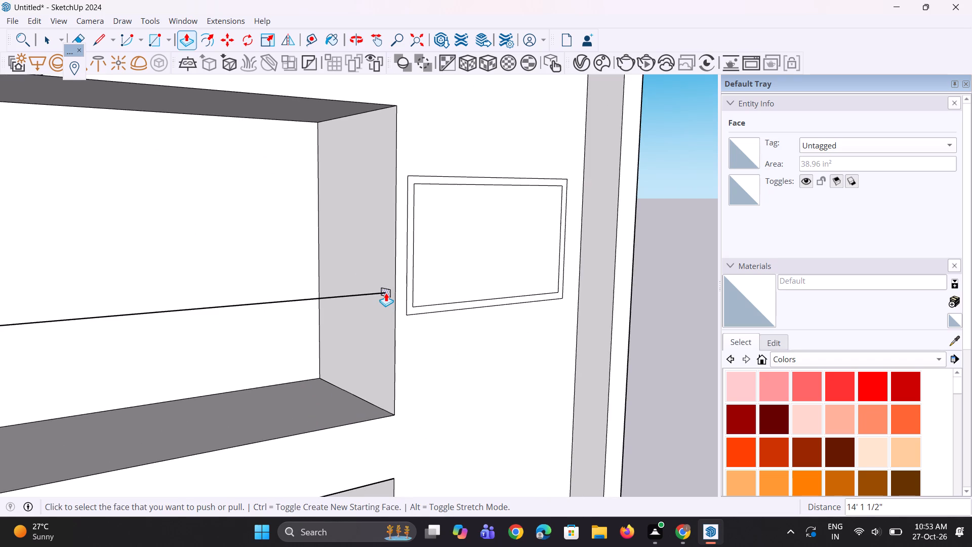
left_click(386, 293)
middle_click_drag(272, 316, 172, 322)
scroll(195, 347, "down", 4)
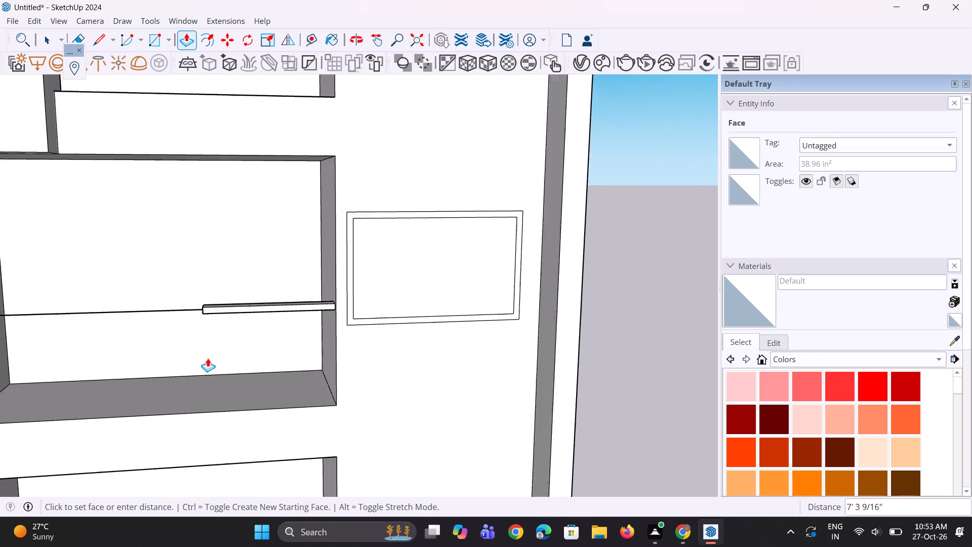
scroll(208, 359, "down", 5)
left_click(89, 380)
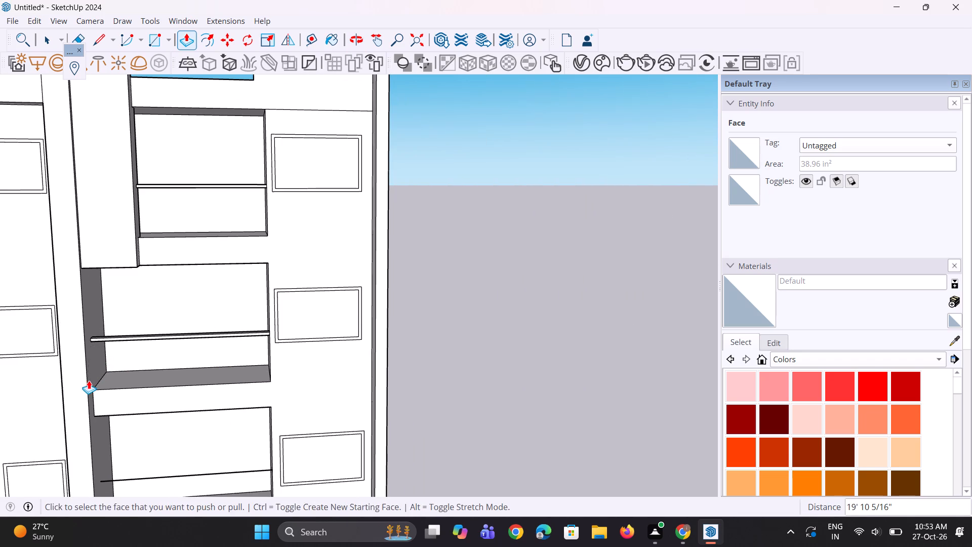
Repeat the same extrusion distance on the third bay's small rectangle to form its rail.
middle_click_drag(197, 435, 349, 407)
scroll(312, 486, "up", 5)
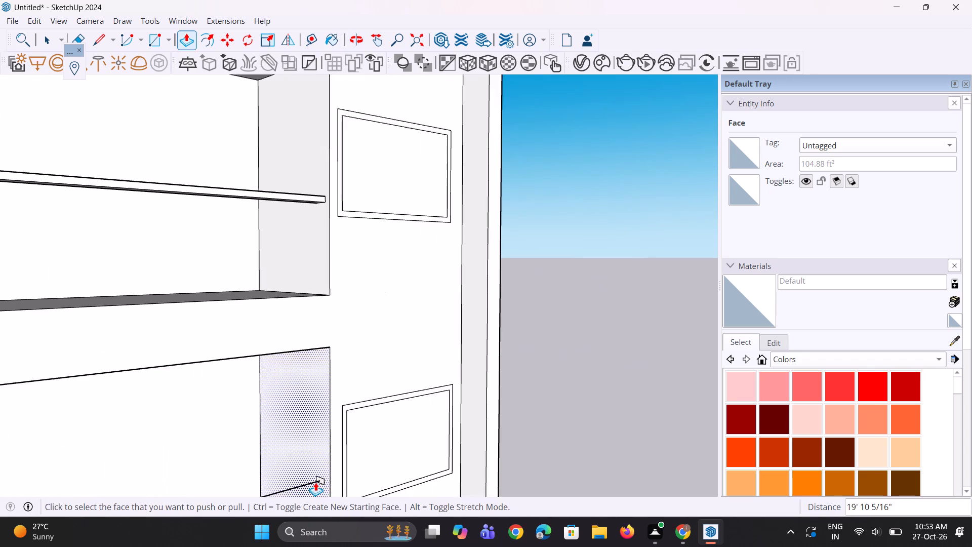
scroll(315, 482, "up", 4)
double_click(320, 479)
scroll(291, 319, "down", 10)
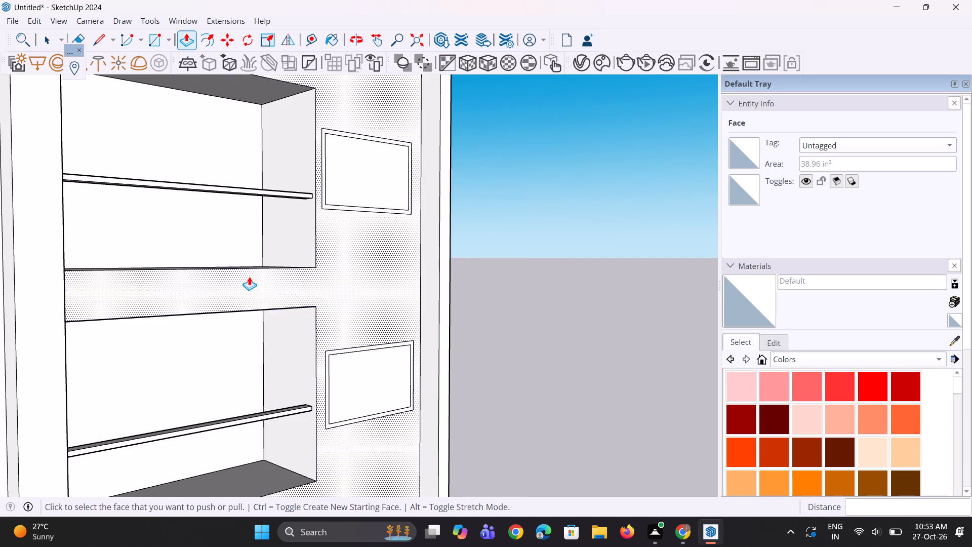
Repeat the same extrusion distance on the lowest bay's small rectangle to form its rail.
scroll(249, 277, "down", 10)
scroll(280, 381, "up", 14)
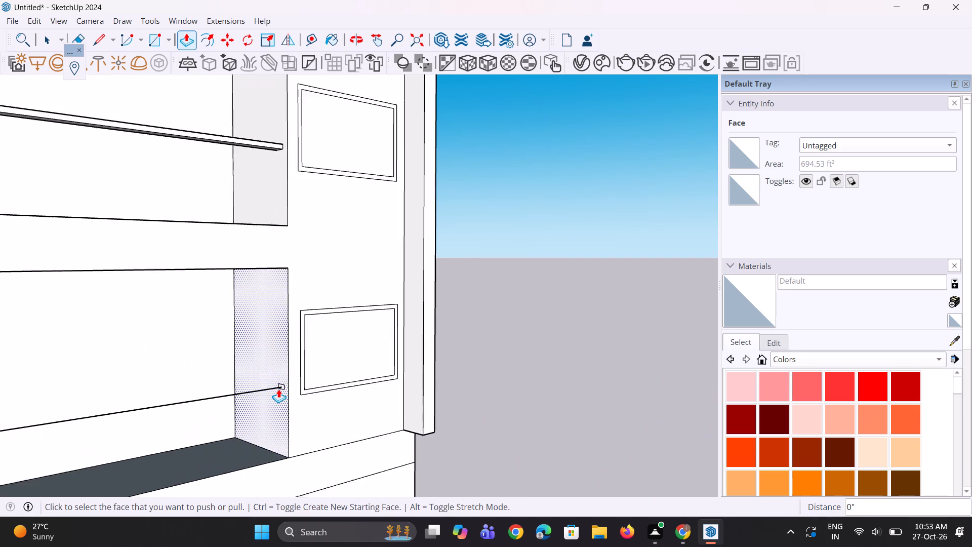
scroll(278, 389, "up", 3)
double_click(283, 386)
middle_click_drag(275, 397, 246, 395)
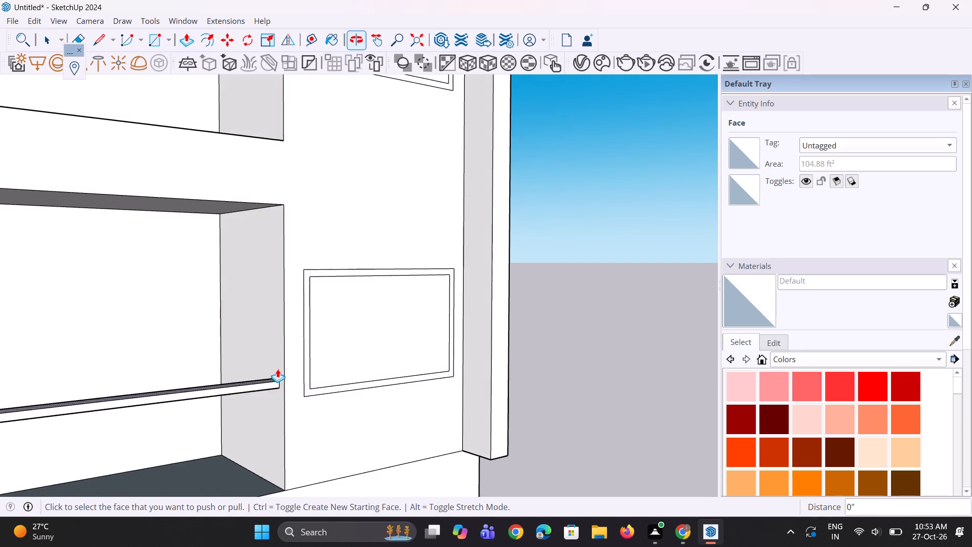
scroll(286, 359, "down", 6)
middle_click_drag(265, 378, 300, 451)
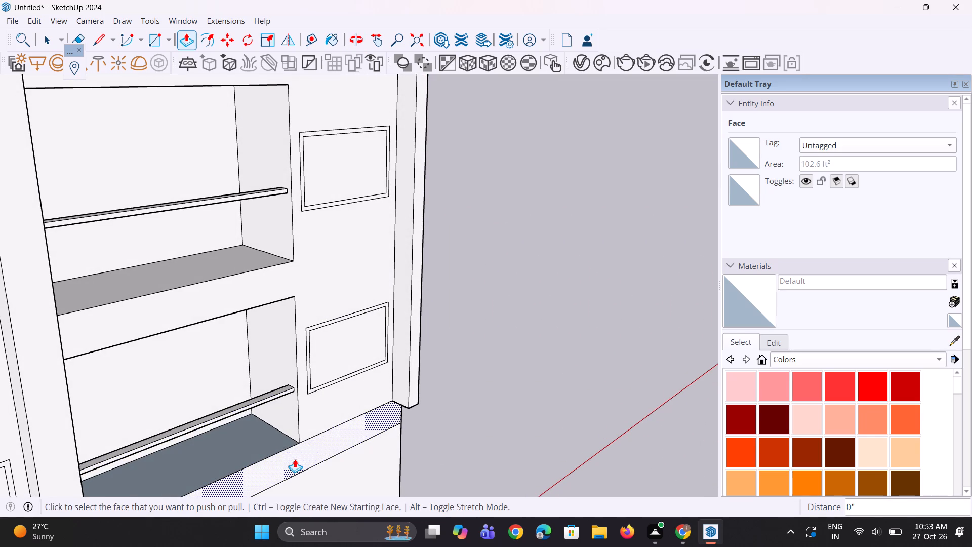
Draw a vertical line about 4' 11 7/8" long from the underside of the lowest bay's rail, near its end, down to the recess floor.
scroll(205, 466, "down", 6)
middle_click_drag(179, 404, 230, 245)
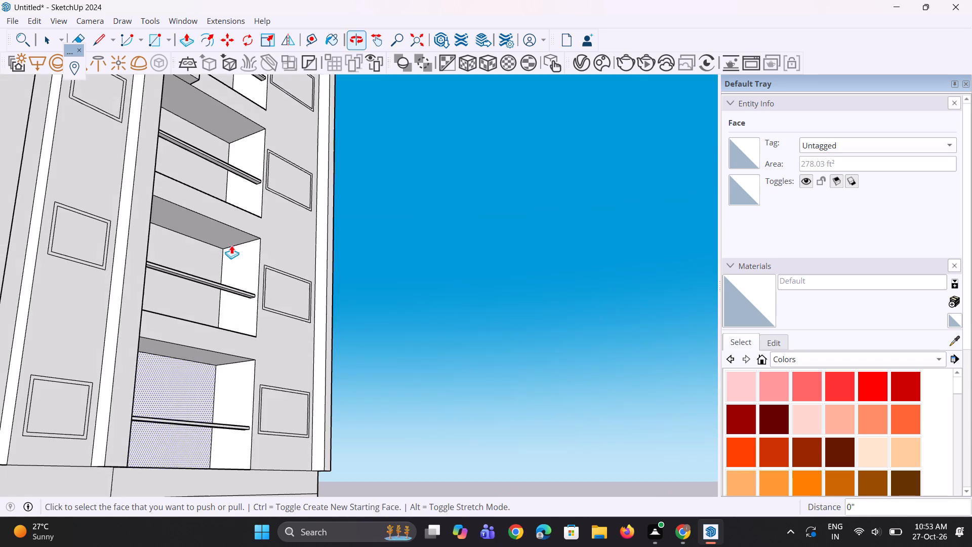
scroll(242, 256, "up", 2)
scroll(180, 278, "down", 4)
middle_click_drag(216, 371, 237, 382)
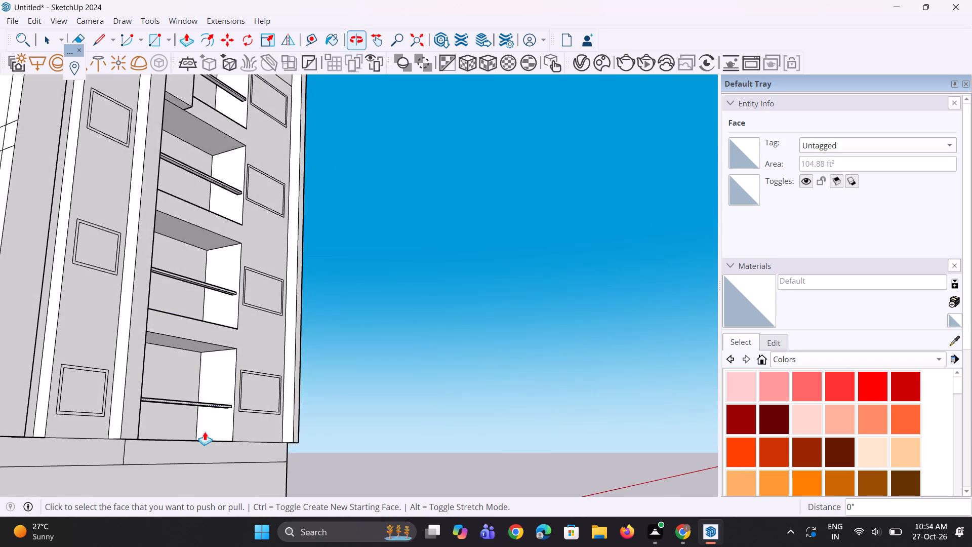
scroll(203, 436, "up", 9)
middle_click_drag(239, 403, 265, 350)
scroll(239, 372, "up", 2)
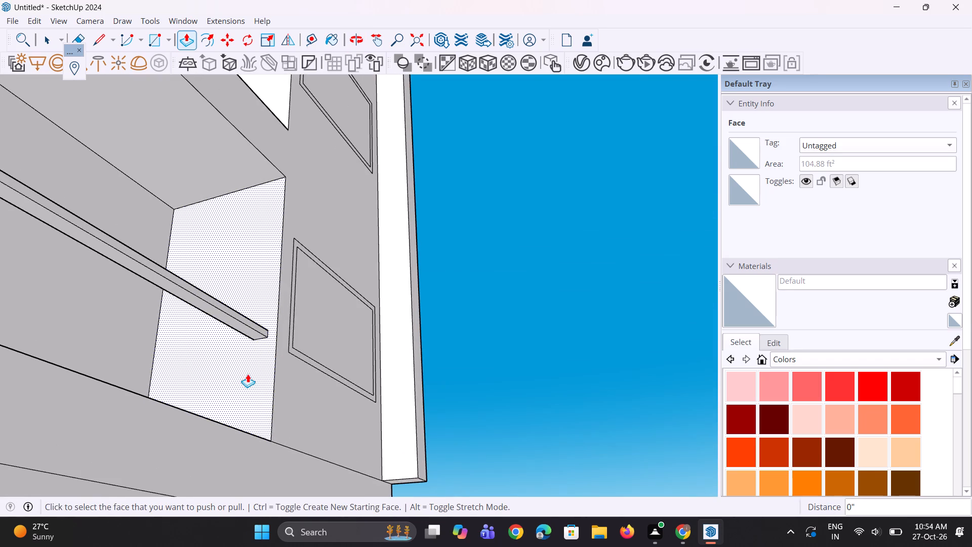
key("l")
scroll(250, 362, "up", 7)
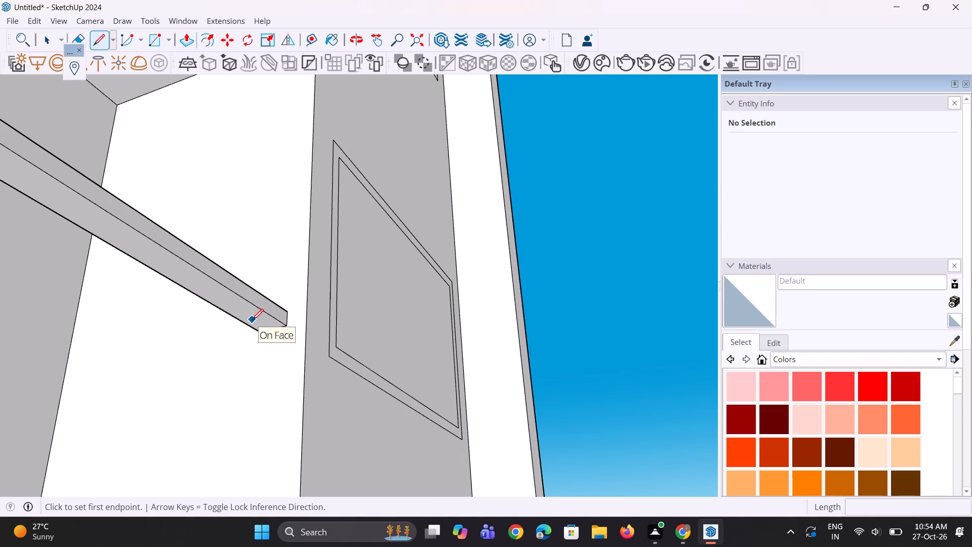
left_click(253, 319)
middle_click_drag(249, 415, 196, 458)
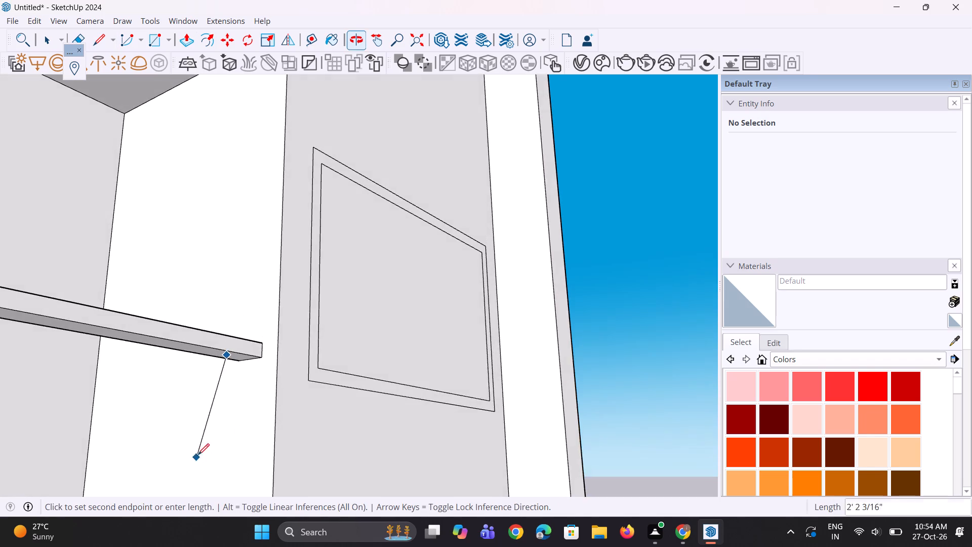
scroll(240, 396, "down", 9)
scroll(223, 356, "down", 4)
middle_click_drag(198, 490, 207, 546)
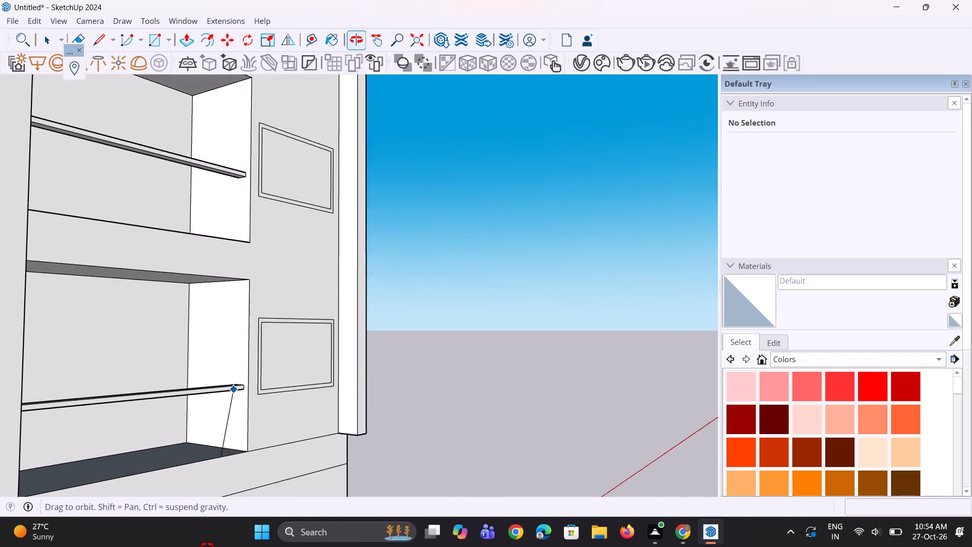
middle_click_drag(207, 546, 212, 546)
scroll(239, 426, "up", 4)
scroll(229, 471, "up", 7)
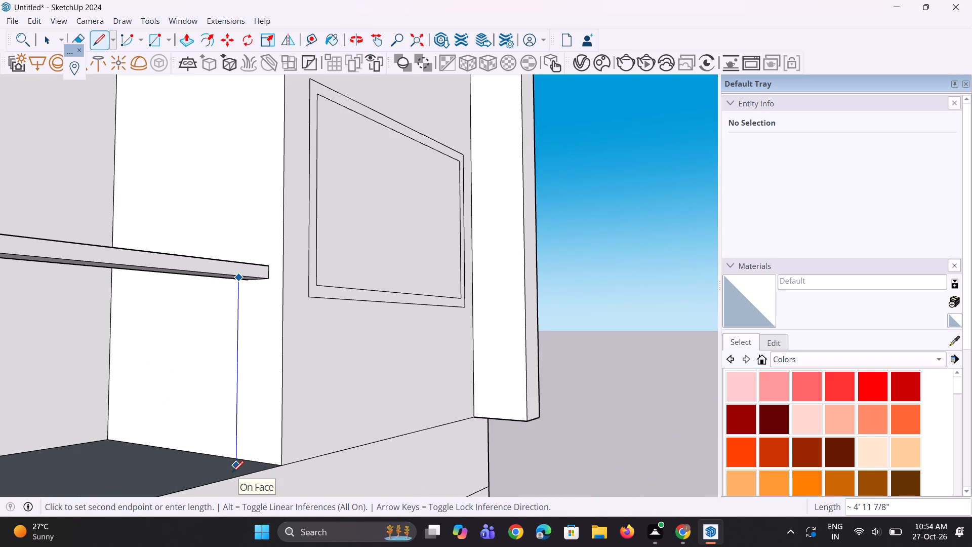
left_click(232, 473)
middle_click_drag(242, 412, 305, 346)
key("space")
key("space")
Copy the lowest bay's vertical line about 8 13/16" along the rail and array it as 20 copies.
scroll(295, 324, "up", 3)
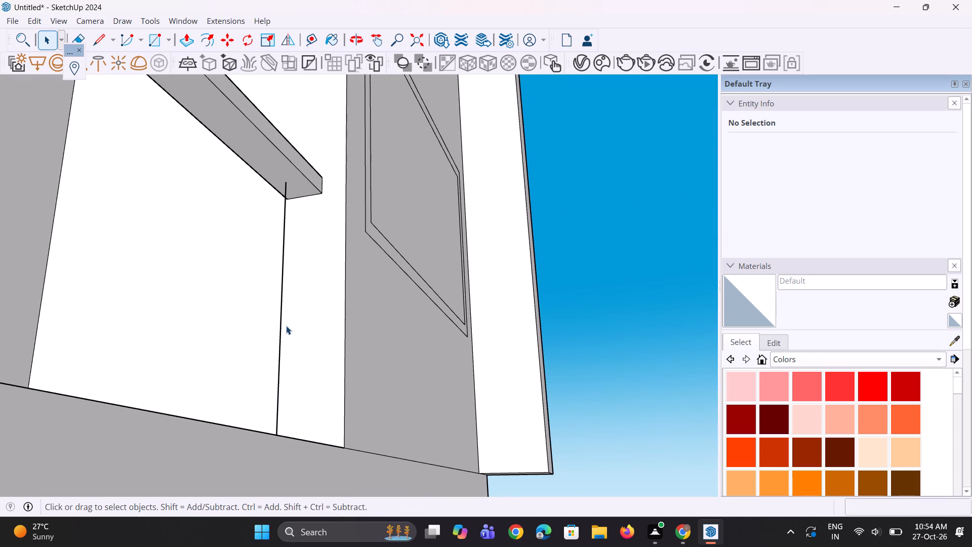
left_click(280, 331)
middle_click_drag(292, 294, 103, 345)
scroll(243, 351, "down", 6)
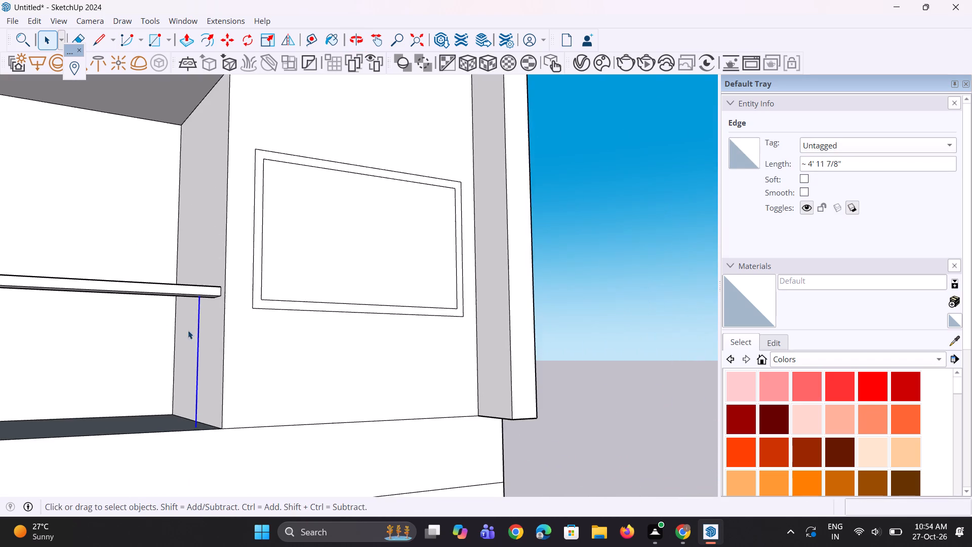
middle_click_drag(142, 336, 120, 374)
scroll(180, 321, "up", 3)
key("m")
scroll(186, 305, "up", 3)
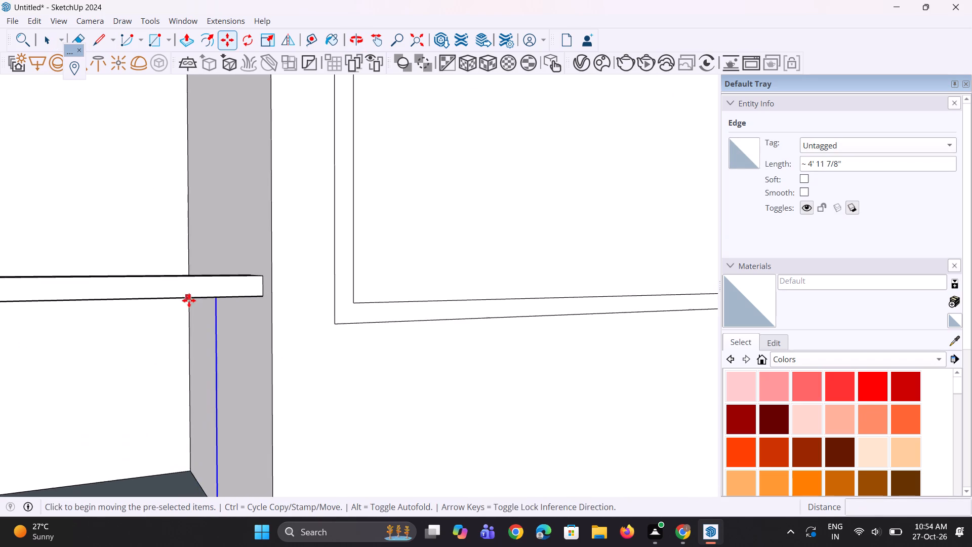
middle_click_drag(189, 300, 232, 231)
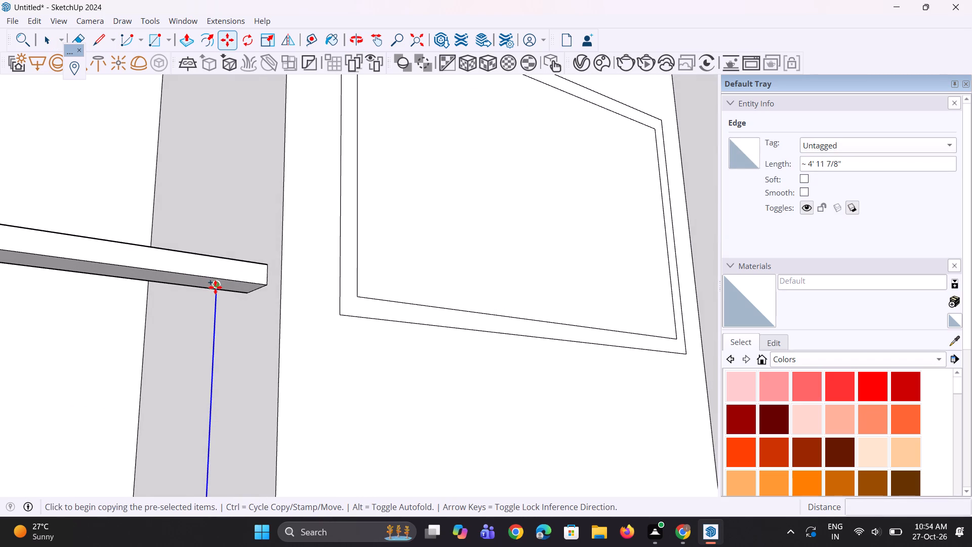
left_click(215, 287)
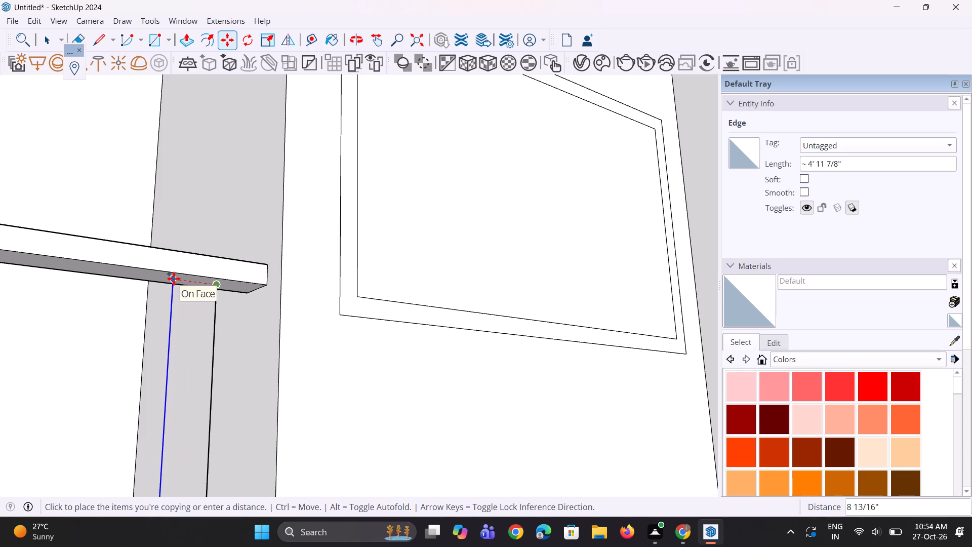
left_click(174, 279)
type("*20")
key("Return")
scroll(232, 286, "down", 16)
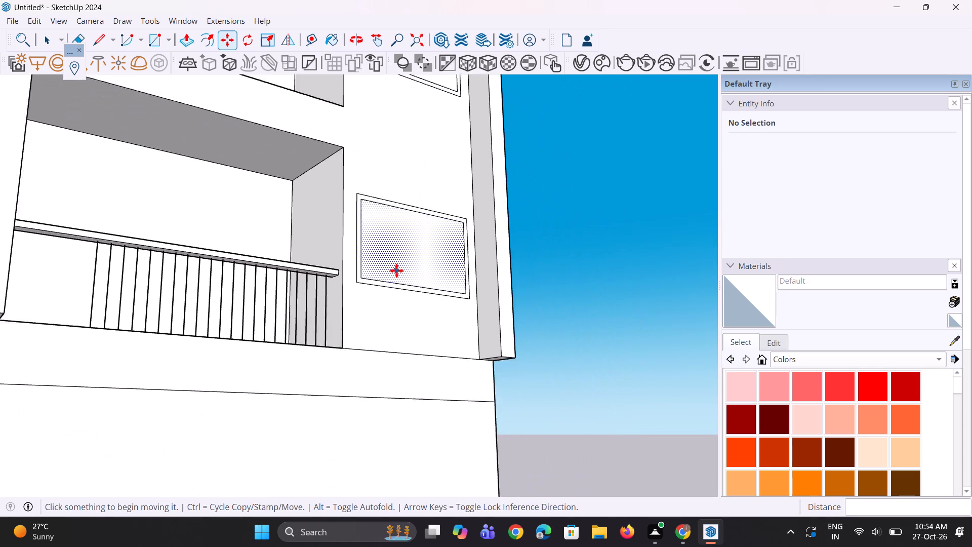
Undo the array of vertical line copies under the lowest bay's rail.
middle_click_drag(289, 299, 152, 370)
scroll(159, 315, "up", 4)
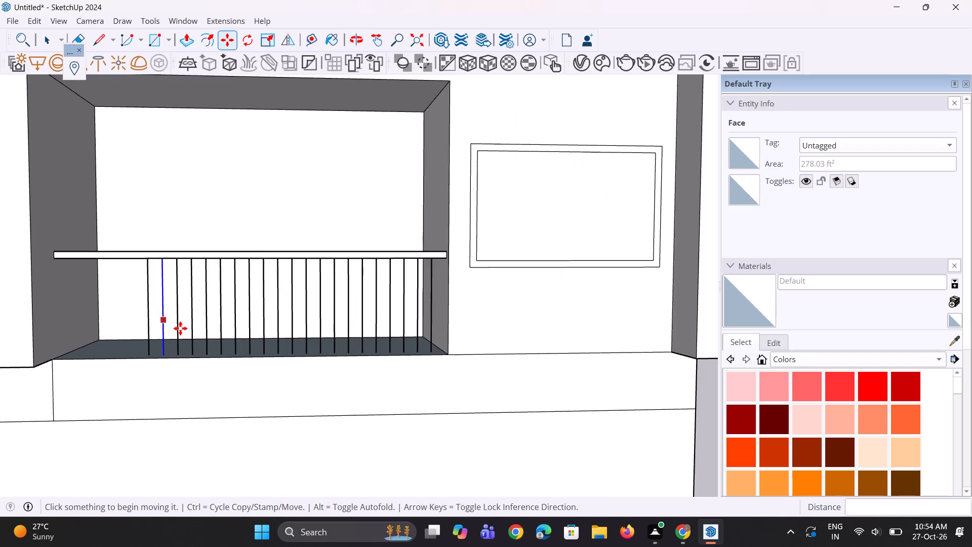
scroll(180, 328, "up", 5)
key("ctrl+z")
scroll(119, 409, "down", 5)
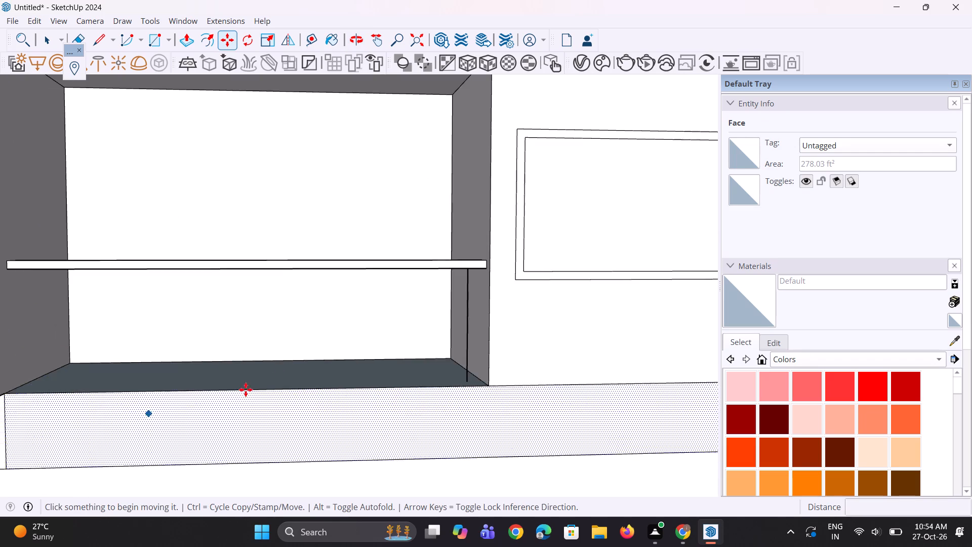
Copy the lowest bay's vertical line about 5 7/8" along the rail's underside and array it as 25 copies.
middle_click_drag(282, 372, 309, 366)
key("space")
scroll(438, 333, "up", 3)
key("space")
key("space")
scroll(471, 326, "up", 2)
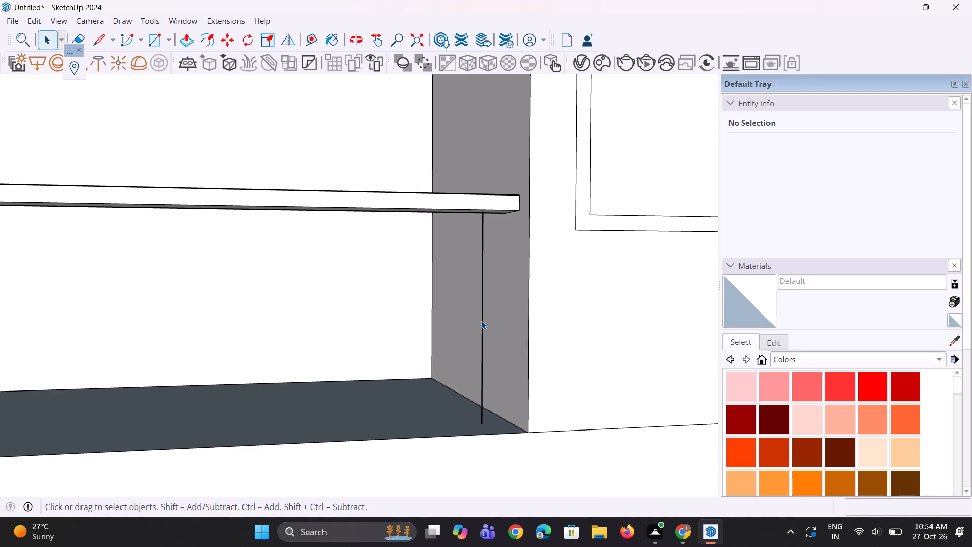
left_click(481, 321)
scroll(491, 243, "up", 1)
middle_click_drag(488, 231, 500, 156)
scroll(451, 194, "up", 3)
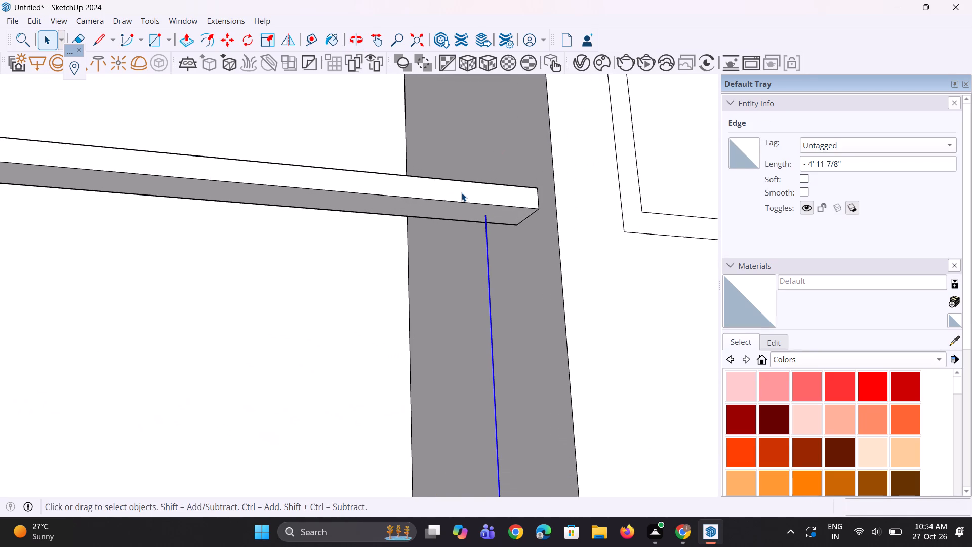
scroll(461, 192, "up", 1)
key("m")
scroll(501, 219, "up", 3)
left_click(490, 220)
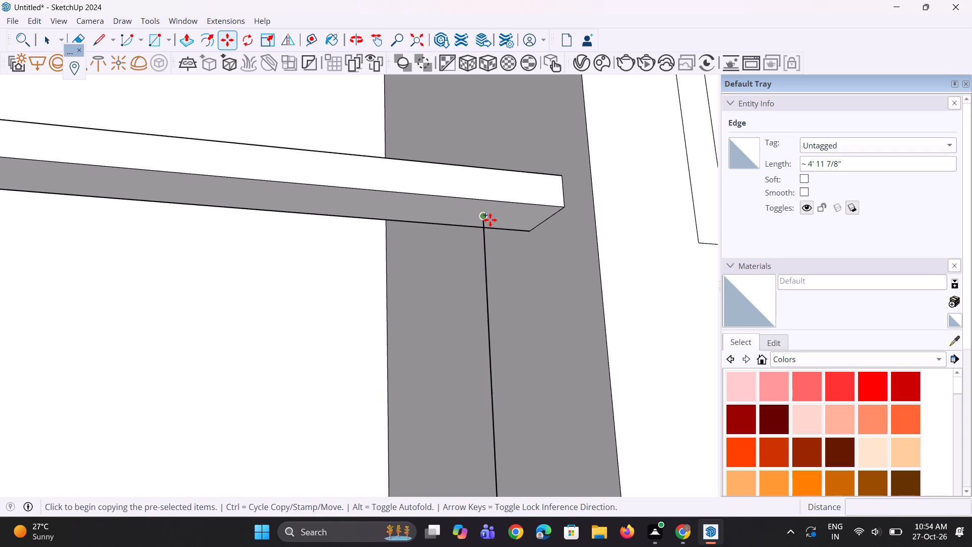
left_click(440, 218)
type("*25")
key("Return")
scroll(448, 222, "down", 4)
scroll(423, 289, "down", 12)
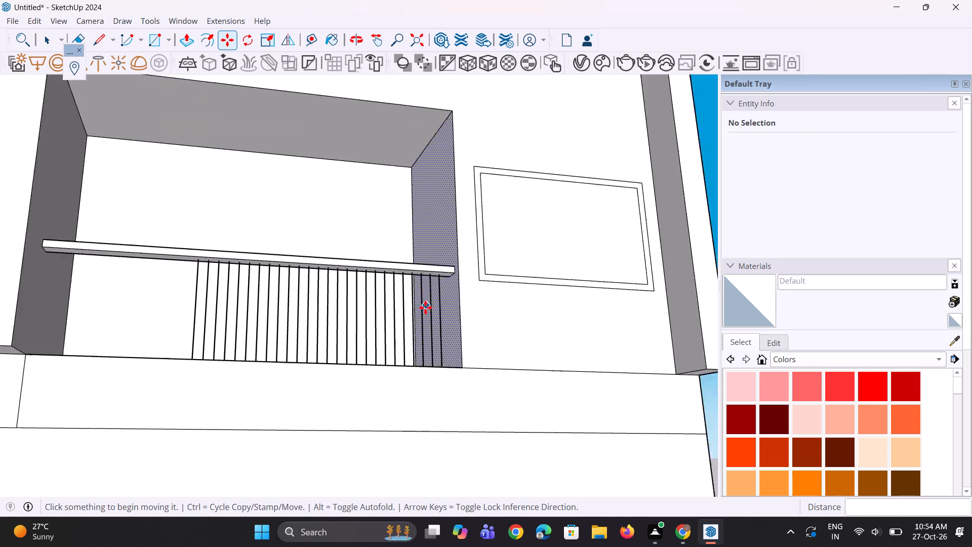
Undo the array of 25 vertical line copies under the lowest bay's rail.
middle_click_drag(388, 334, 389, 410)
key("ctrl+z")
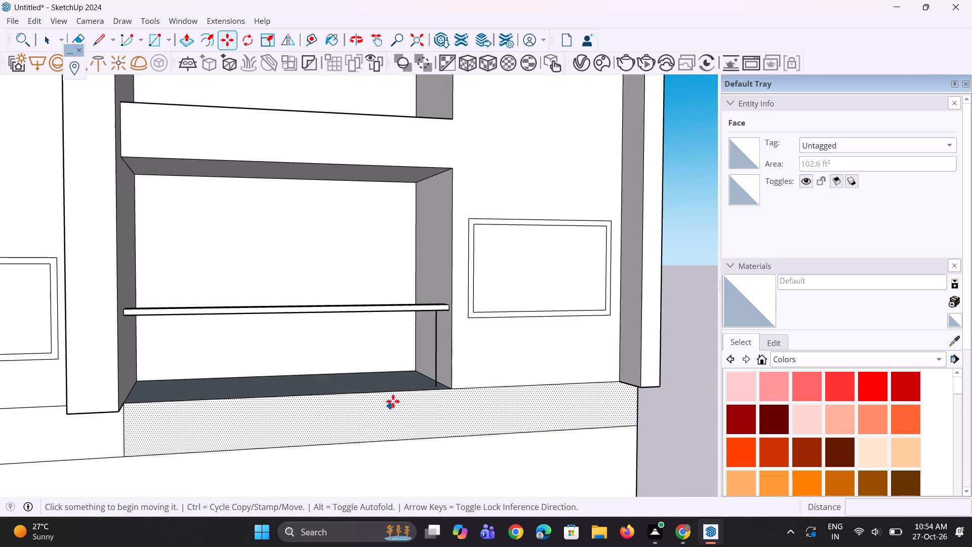
Copy the lowest bay's vertical line about 6" along the rail's underside and array it as 35 copies.
scroll(393, 401, "up", 1, "ctrl")
middle_click_drag(413, 402, 451, 382)
key("space")
scroll(448, 332, "up", 3)
key("space")
scroll(440, 333, "up", 2)
key("space")
left_click(433, 331)
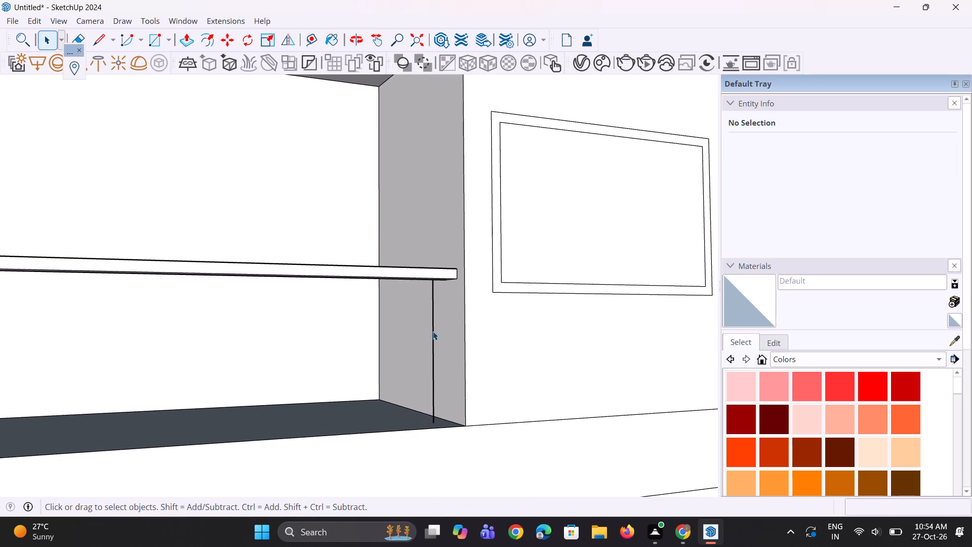
scroll(438, 302, "up", 4)
middle_click_drag(432, 296, 429, 272)
scroll(427, 264, "up", 5)
key("m")
scroll(421, 281, "up", 5)
left_click(437, 260)
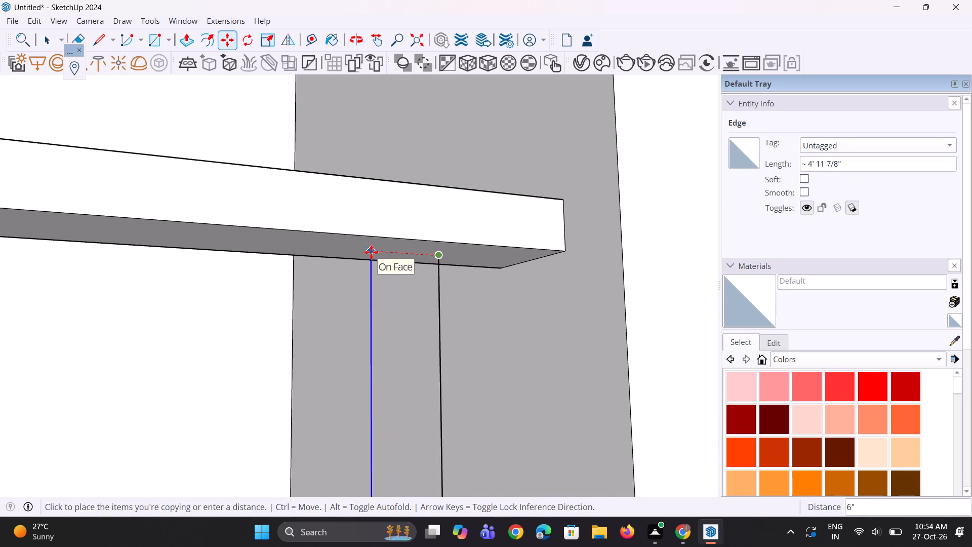
left_click(371, 252)
type("*2")
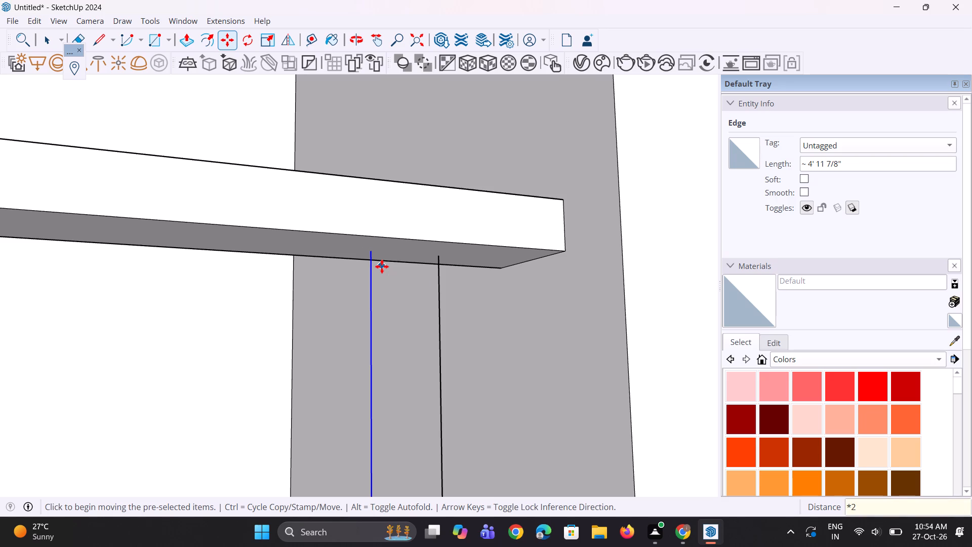
key("BackSpace")
type("35")
key("Return")
Copy the last arrayed line about 6 1/2" toward the rail's uncovered end and array it as 3 copies.
scroll(361, 265, "down", 5)
scroll(407, 301, "down", 19)
middle_click_drag(386, 340, 337, 378)
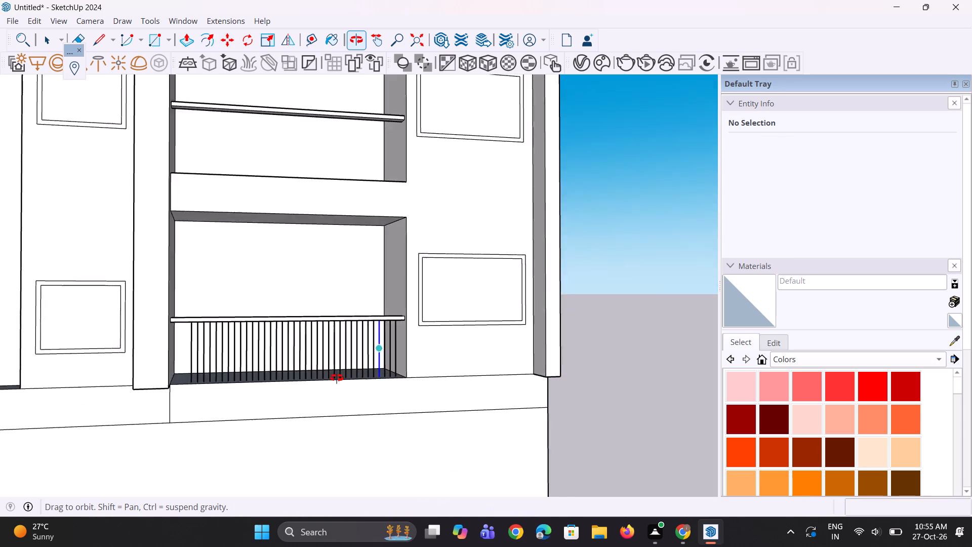
middle_click_drag(337, 378, 327, 383)
scroll(189, 345, "up", 6)
scroll(264, 365, "up", 3)
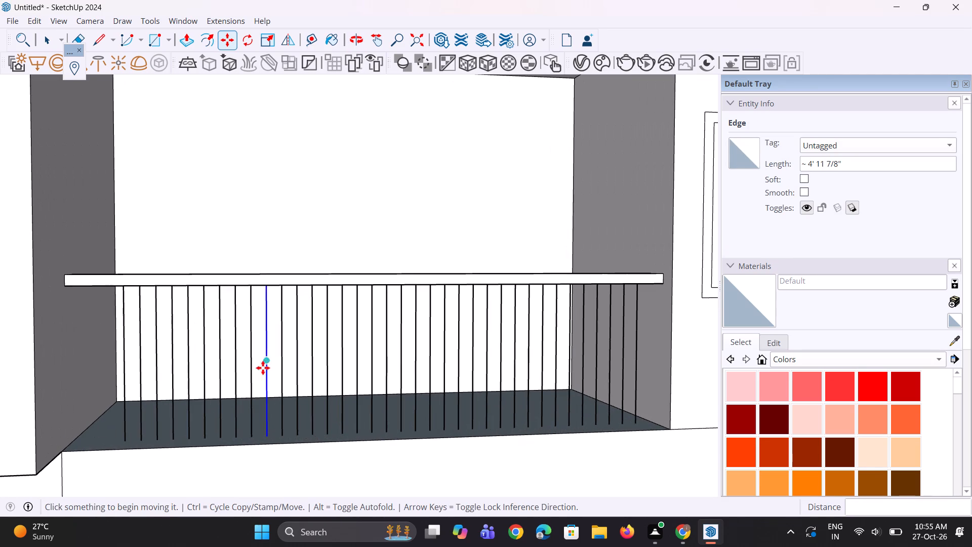
key("space")
key("space")
left_click(125, 339)
scroll(124, 293, "up", 2)
middle_click_drag(125, 291, 164, 246)
scroll(116, 275, "up", 5)
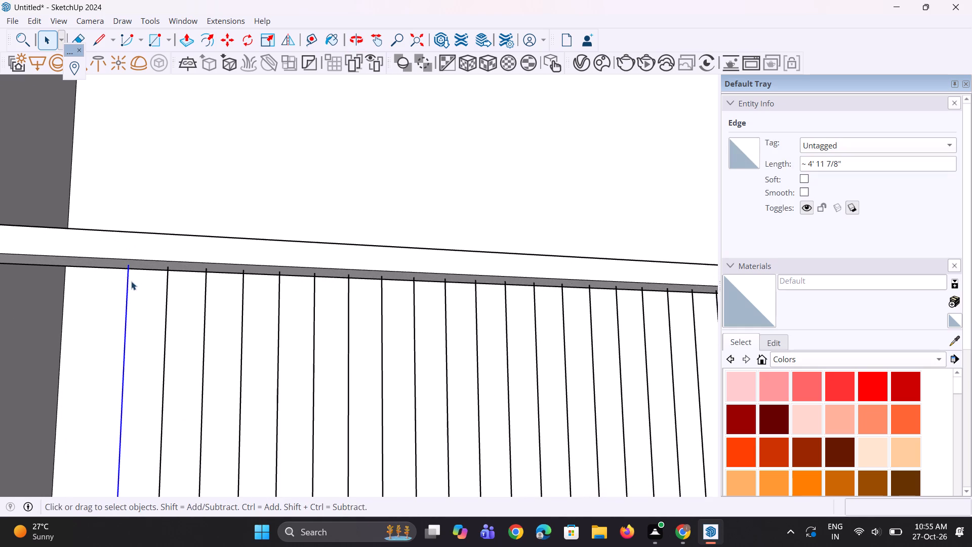
key("m")
scroll(140, 276, "up", 6)
scroll(207, 284, "down", 5)
scroll(156, 285, "down", 4)
scroll(120, 276, "up", 4)
scroll(172, 273, "up", 3)
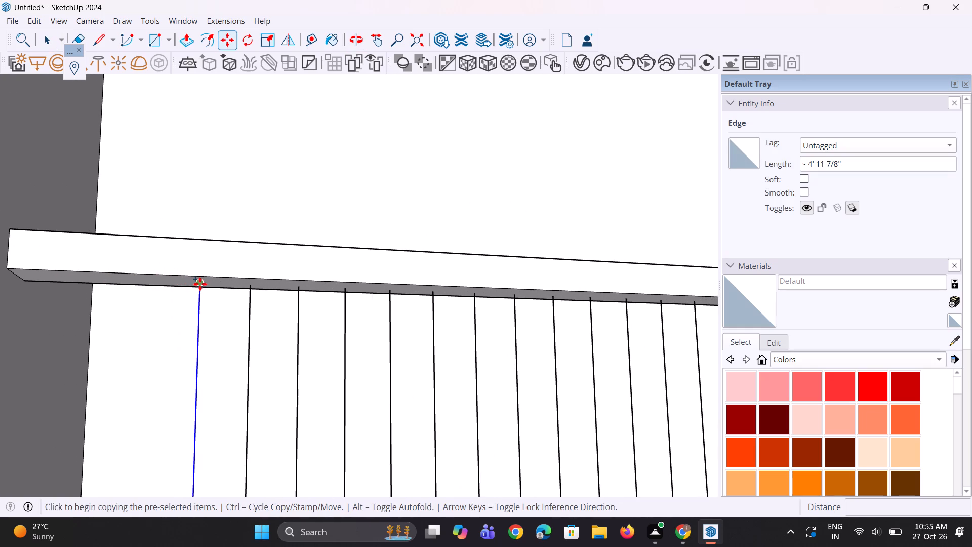
left_click(200, 284)
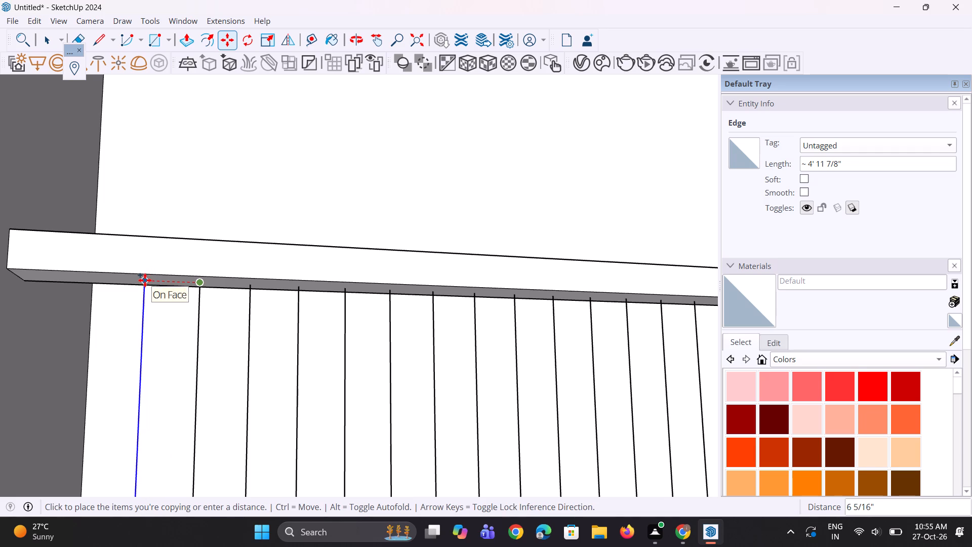
left_click(143, 281)
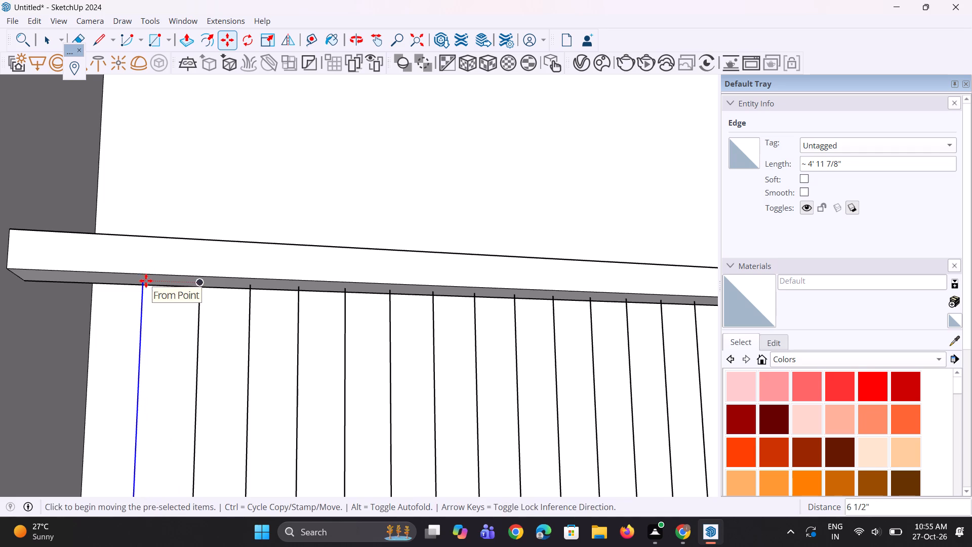
type("*3")
key("Return")
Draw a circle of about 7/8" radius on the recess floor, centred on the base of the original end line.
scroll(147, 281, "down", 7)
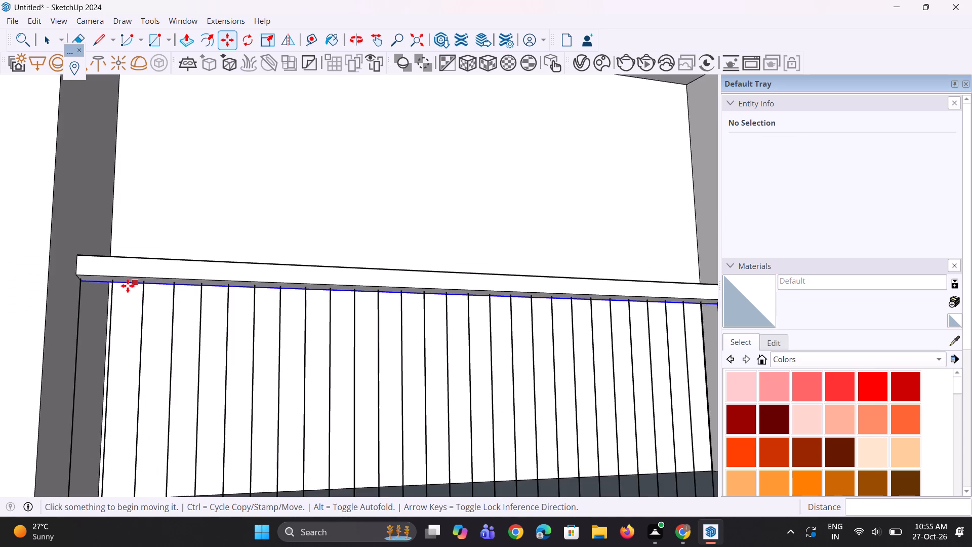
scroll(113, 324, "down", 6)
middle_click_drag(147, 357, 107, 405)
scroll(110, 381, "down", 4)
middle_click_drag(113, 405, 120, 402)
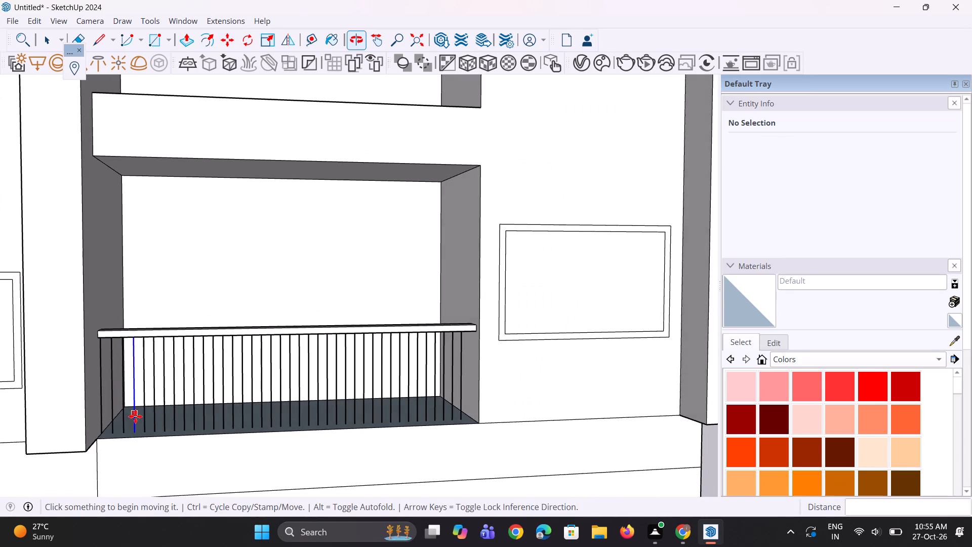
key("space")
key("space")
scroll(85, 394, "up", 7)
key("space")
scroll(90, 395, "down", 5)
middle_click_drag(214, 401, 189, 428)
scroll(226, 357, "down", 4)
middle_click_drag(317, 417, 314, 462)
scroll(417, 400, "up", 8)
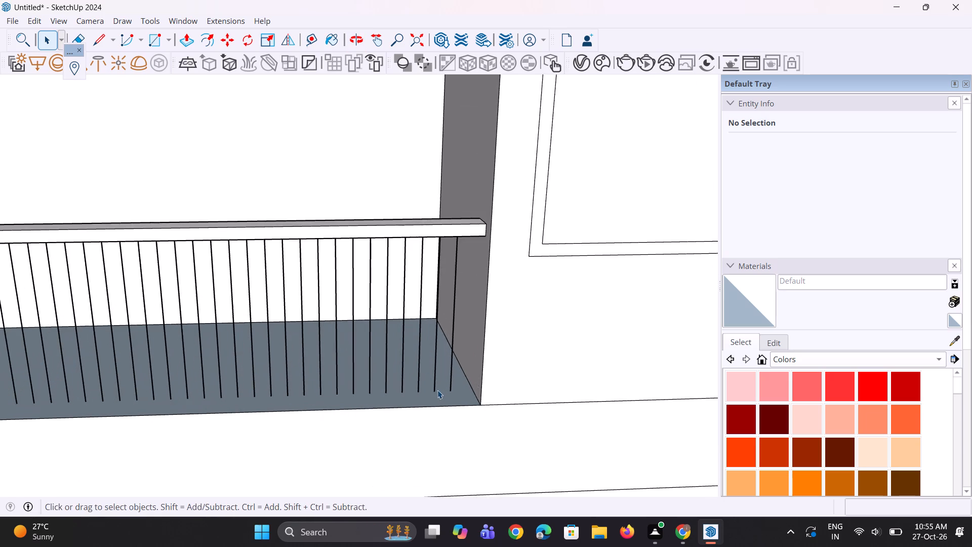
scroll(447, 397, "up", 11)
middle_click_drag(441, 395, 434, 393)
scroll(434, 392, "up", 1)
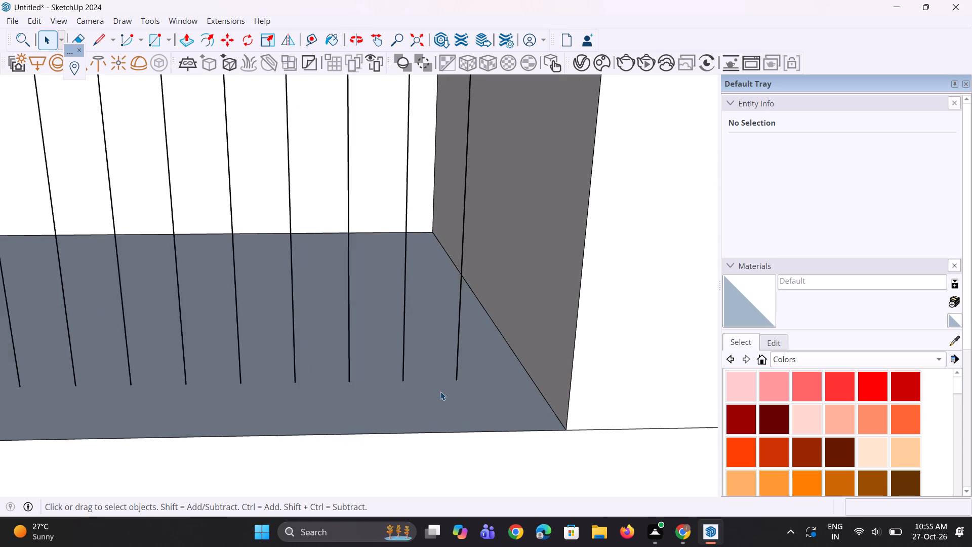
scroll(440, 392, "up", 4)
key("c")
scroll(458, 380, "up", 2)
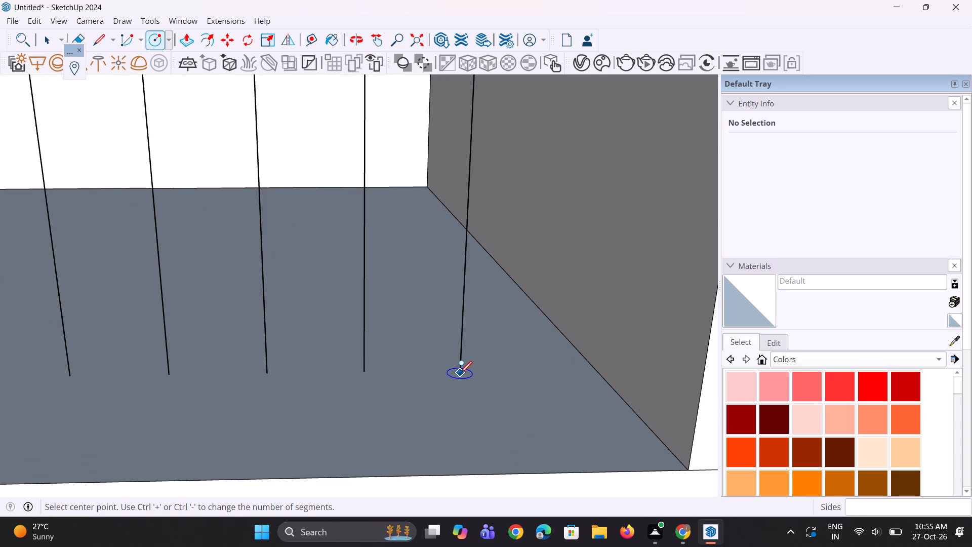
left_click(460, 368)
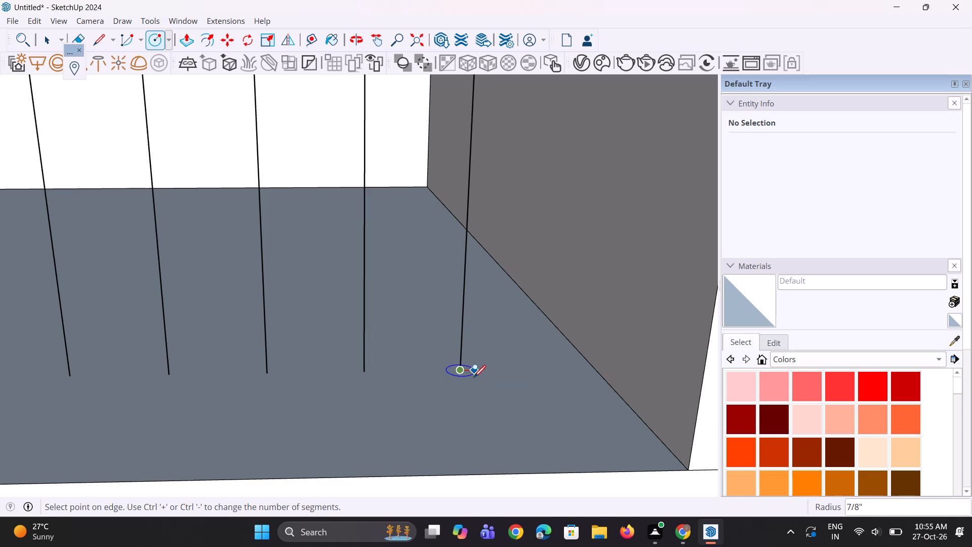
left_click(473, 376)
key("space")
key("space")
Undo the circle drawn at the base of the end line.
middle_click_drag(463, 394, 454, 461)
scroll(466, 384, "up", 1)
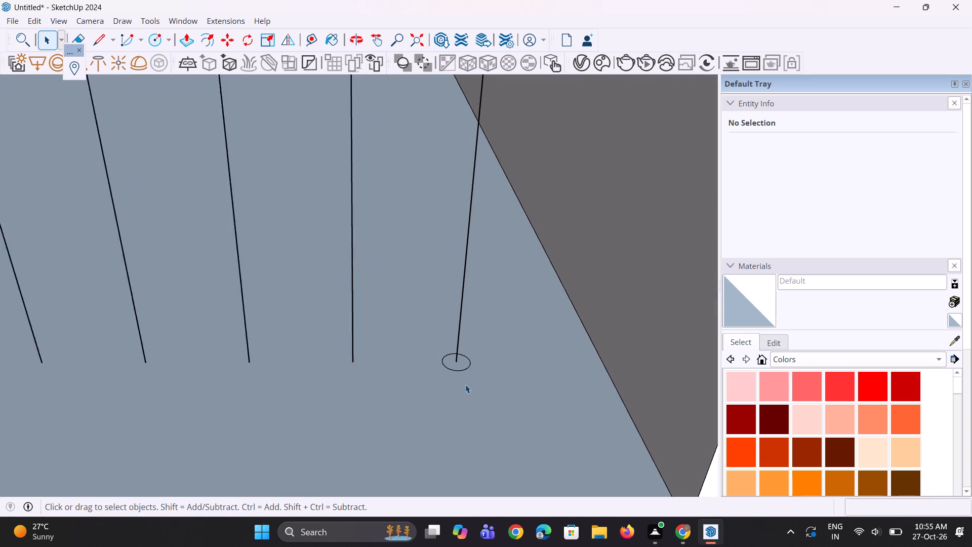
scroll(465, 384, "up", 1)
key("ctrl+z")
Draw a smaller circle of about 5/8" radius on the recess floor, centred on the end line's base.
scroll(463, 389, "up", 3, "ctrl")
scroll(464, 382, "up", 1)
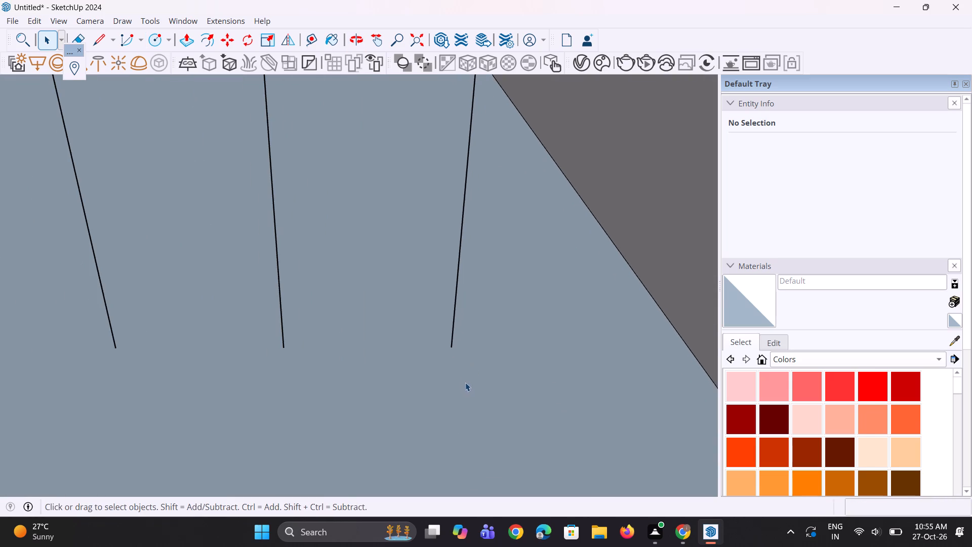
key("c")
scroll(469, 376, "up", 3)
left_click(448, 340)
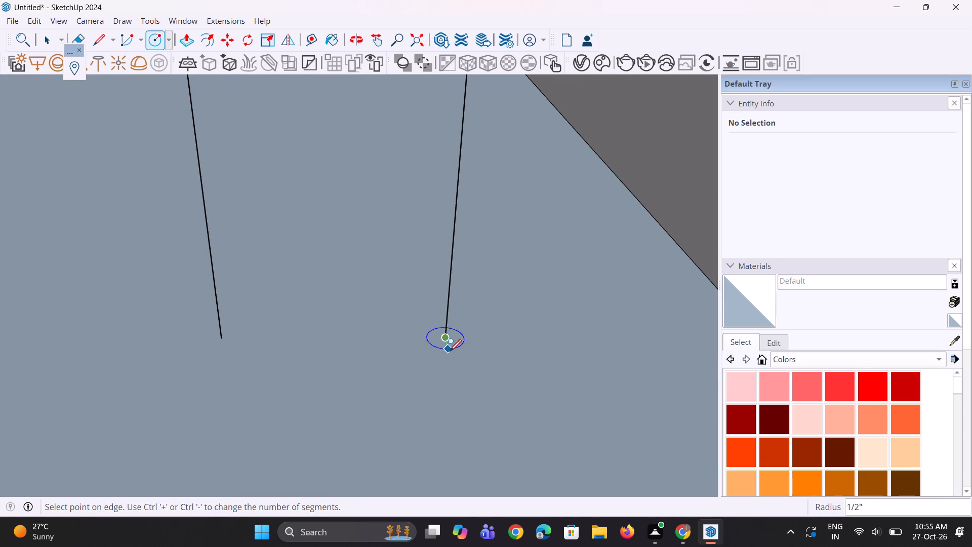
left_click(450, 353)
Copy the small circle toward the neighbouring line's base and set the copy distance to 30.
scroll(503, 393, "down", 6)
middle_click_drag(493, 378, 493, 369)
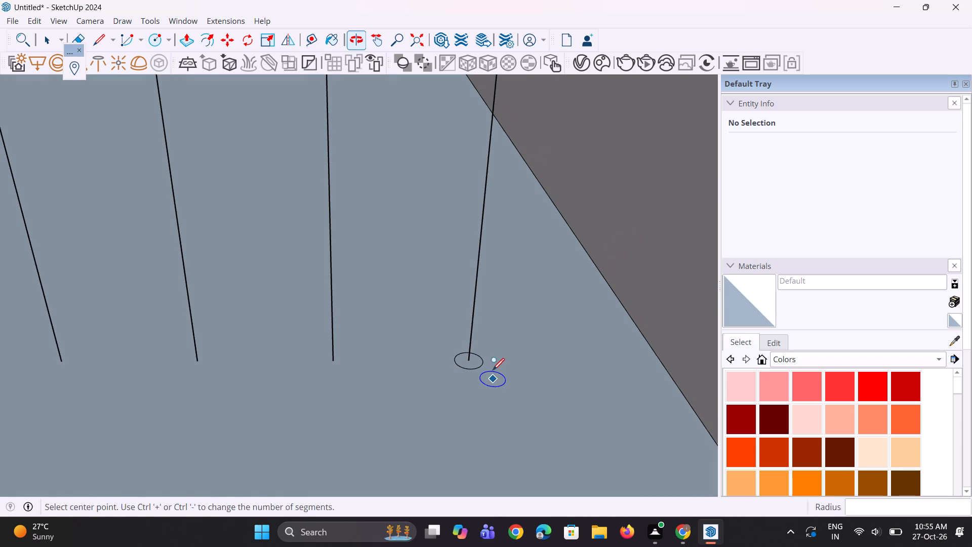
key("space")
key("space")
left_click(476, 365)
scroll(475, 365, "up", 2)
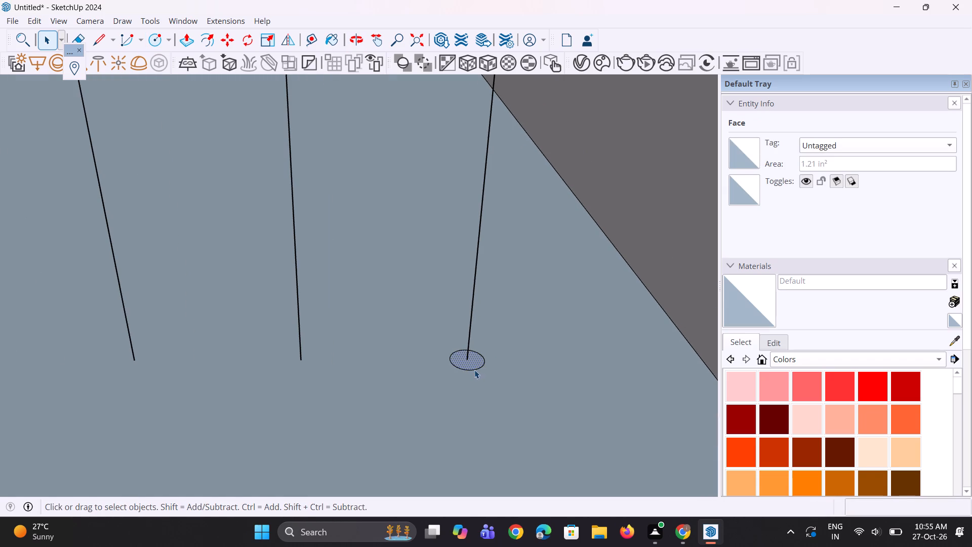
key("m")
scroll(474, 372, "up", 2)
left_click(474, 372)
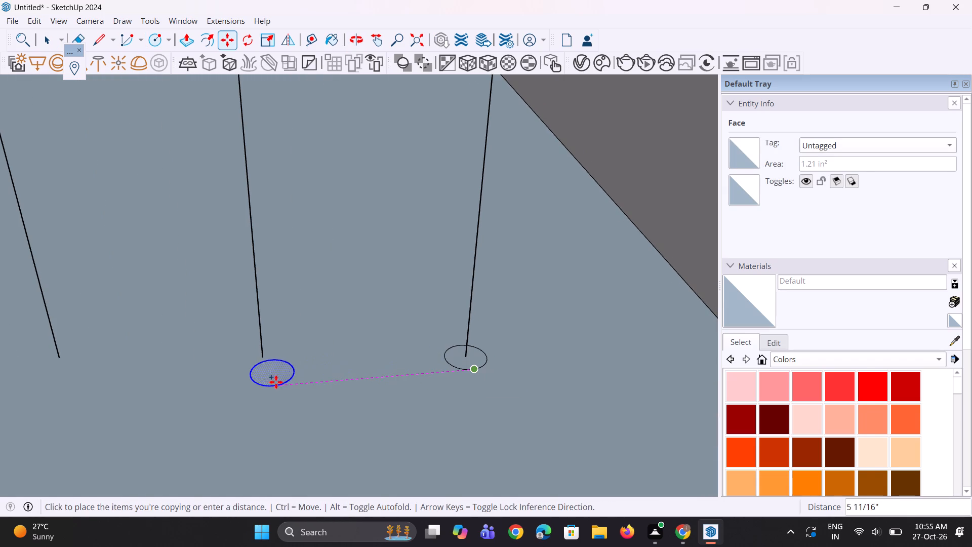
left_click(268, 374)
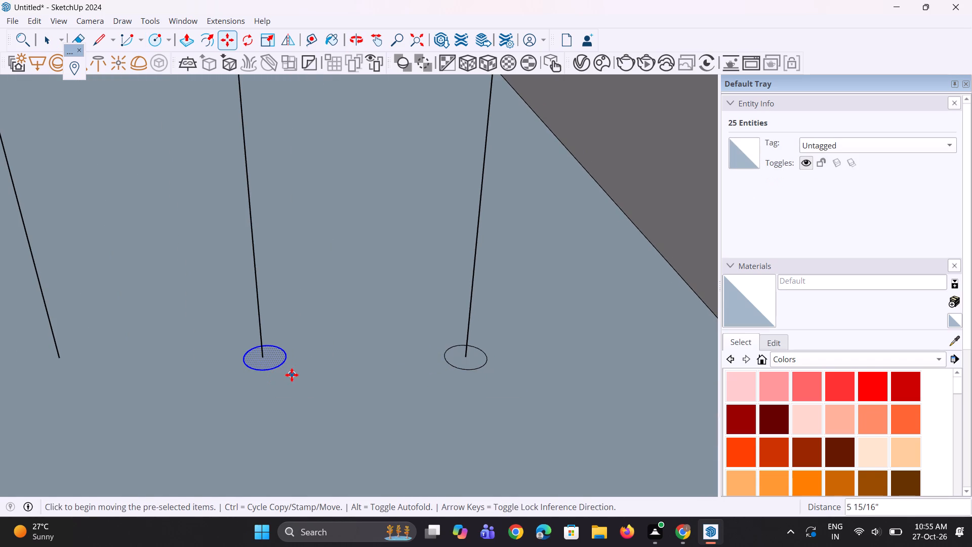
type("30")
key("Return")
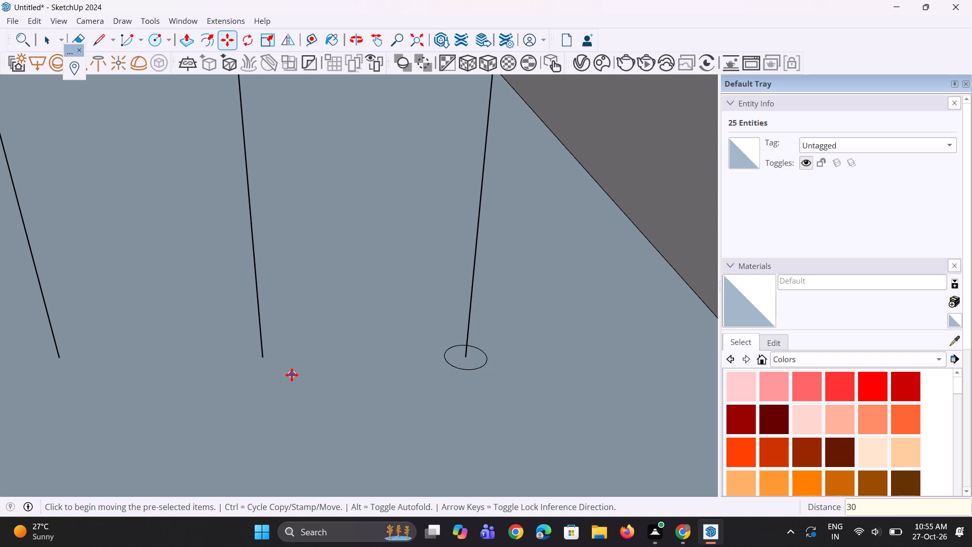
Copy the end line's circle about 5 15/16" to the neighbouring line's base and array it as 30 copies.
key("space")
key("space")
scroll(420, 369, "up", 2)
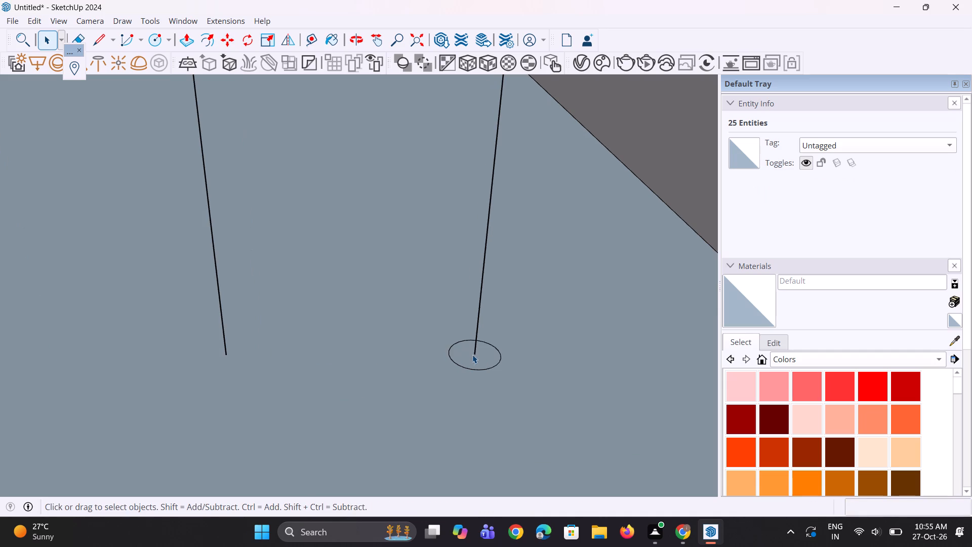
left_click(471, 369)
scroll(475, 367, "up", 3)
left_click(479, 365)
scroll(482, 365, "up", 1)
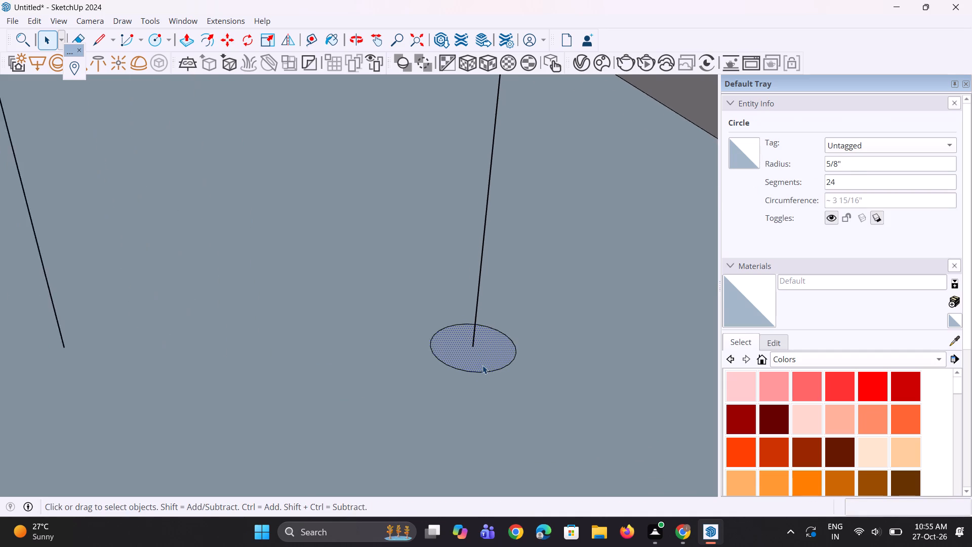
scroll(482, 365, "up", 2)
key("m")
left_click(478, 366)
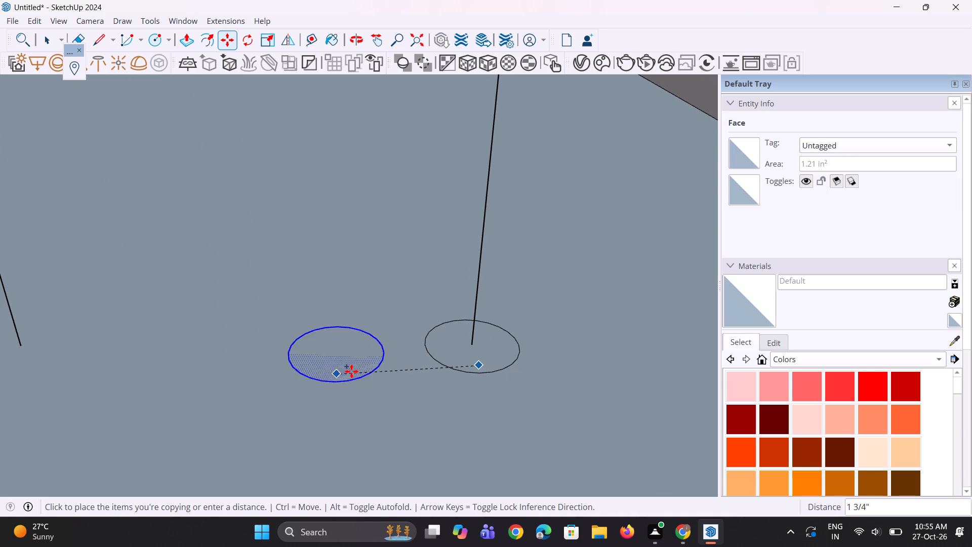
scroll(357, 370, "down", 4)
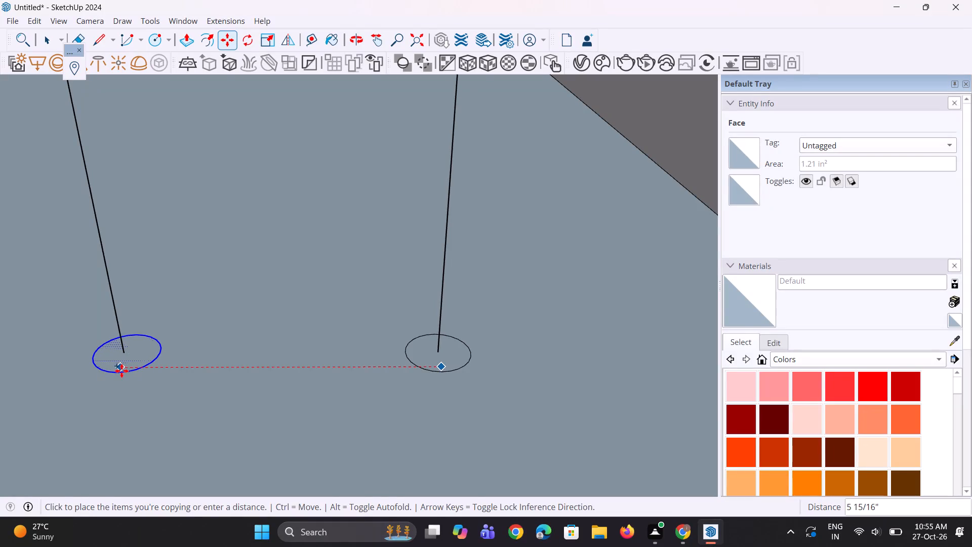
left_click(121, 371)
type("*30")
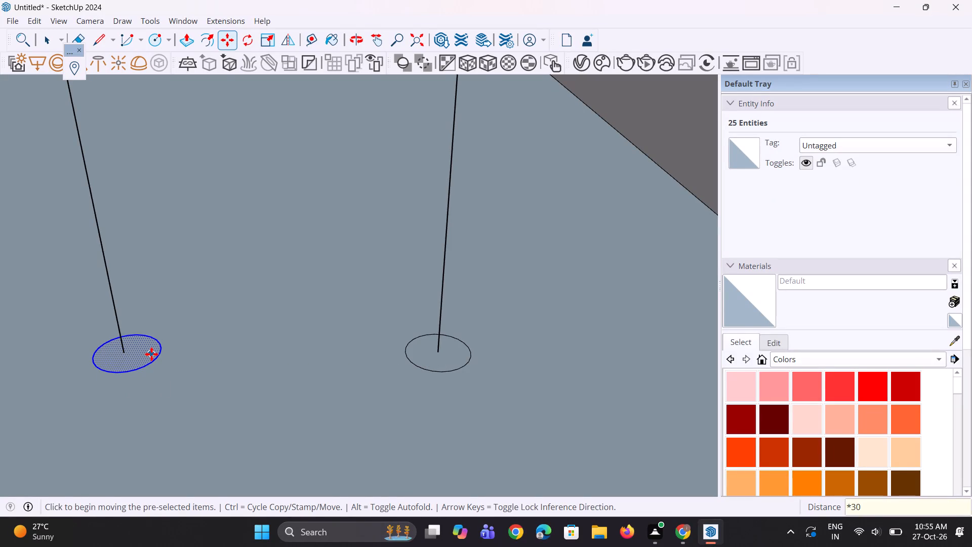
key("Return")
Examine how the arrayed circles line up with the bases of the vertical lines along the recess floor.
scroll(244, 425, "down", 13)
scroll(522, 466, "down", 1)
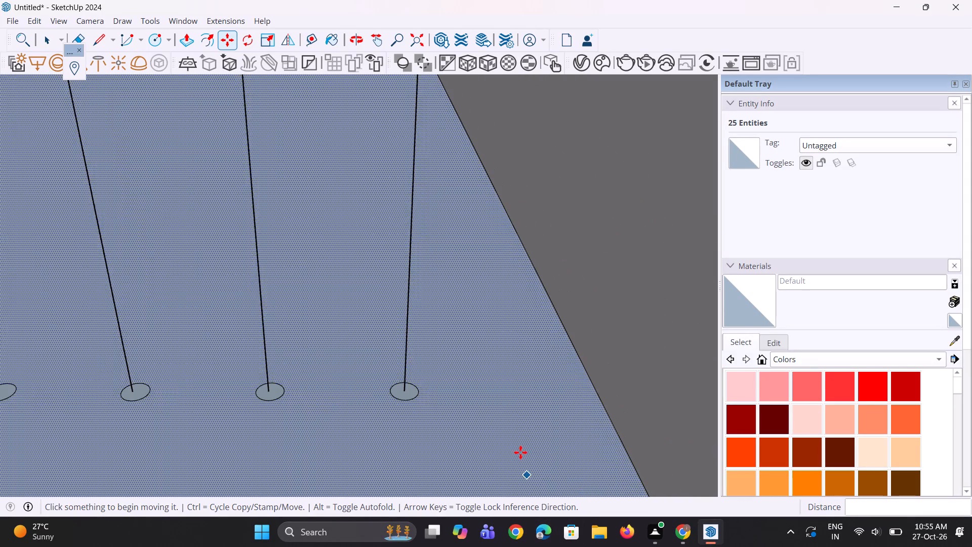
scroll(520, 452, "down", 2)
scroll(525, 353, "up", 1)
scroll(525, 353, "down", 11)
middle_click_drag(397, 374, 415, 409)
scroll(313, 370, "up", 18)
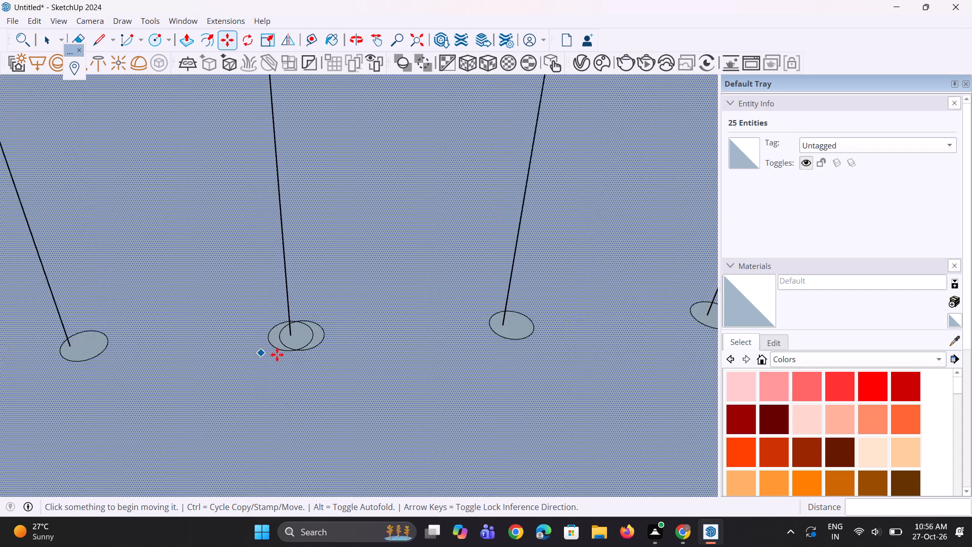
Undo the 30-copy array of circles along the recess floor.
scroll(277, 355, "up", 2)
scroll(360, 401, "down", 5)
scroll(419, 412, "down", 17)
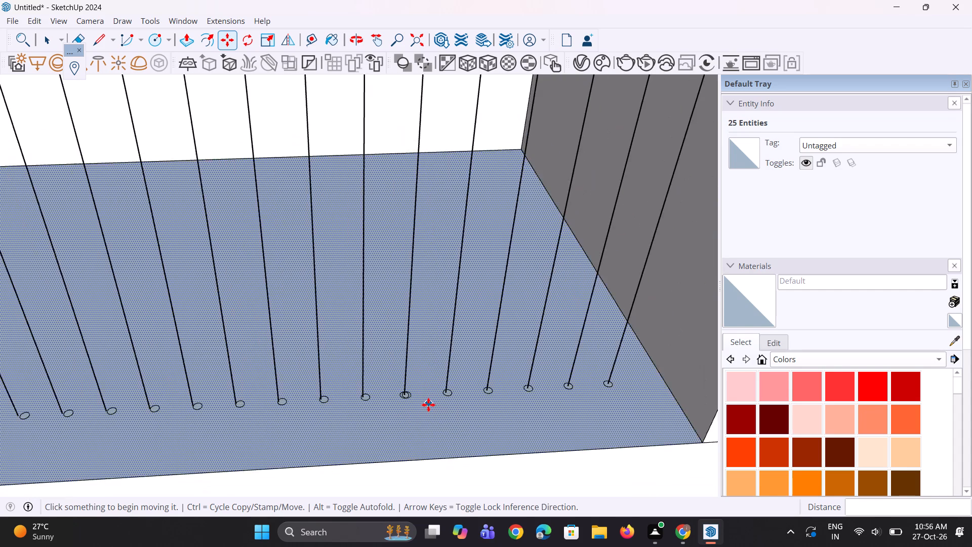
scroll(429, 404, "down", 16)
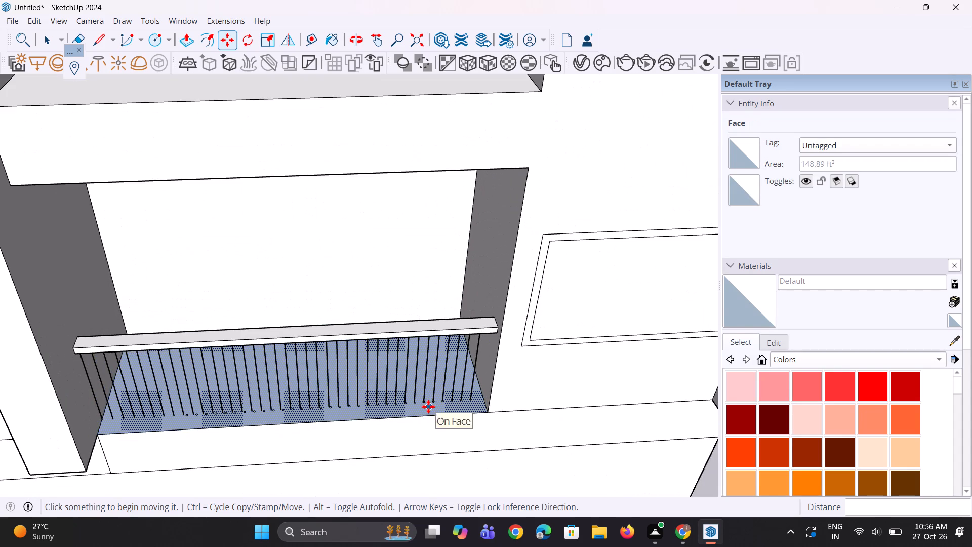
key("ctrl+z")
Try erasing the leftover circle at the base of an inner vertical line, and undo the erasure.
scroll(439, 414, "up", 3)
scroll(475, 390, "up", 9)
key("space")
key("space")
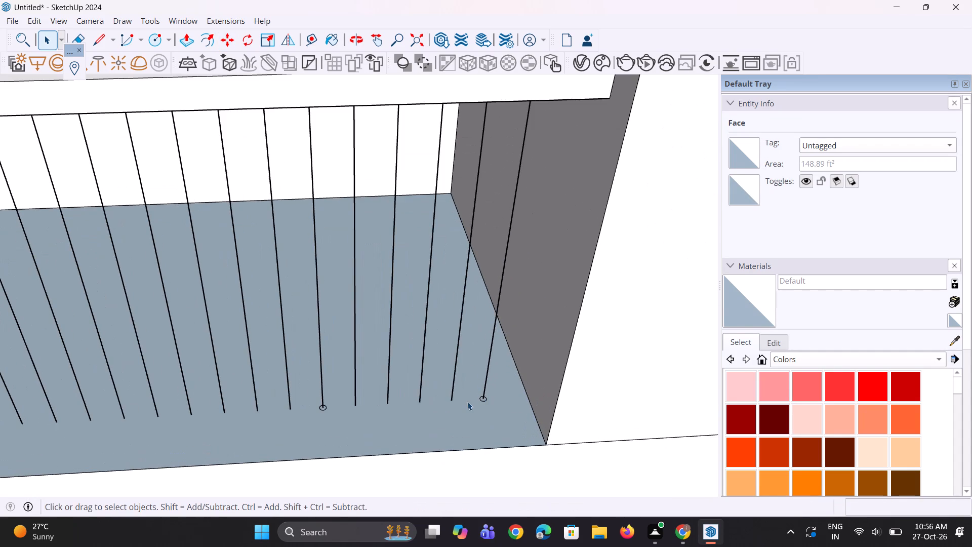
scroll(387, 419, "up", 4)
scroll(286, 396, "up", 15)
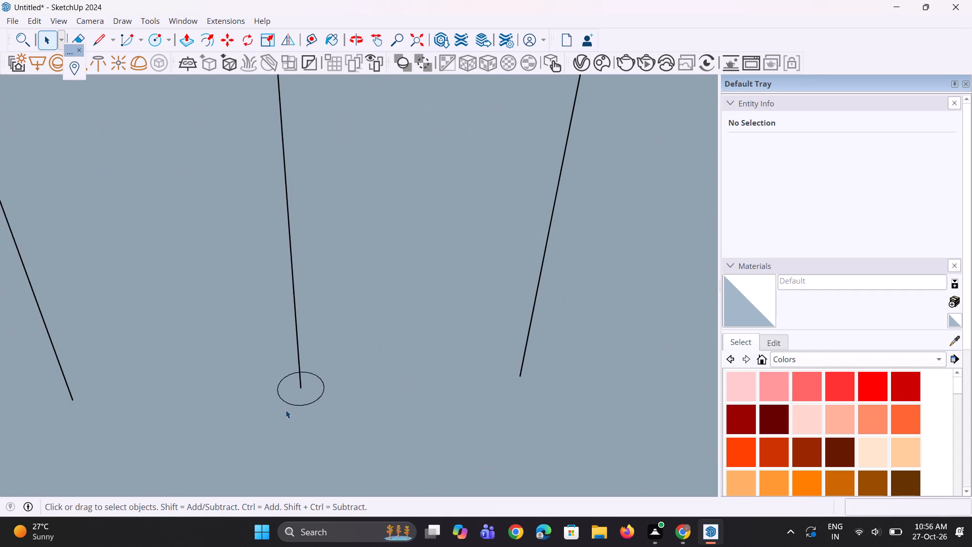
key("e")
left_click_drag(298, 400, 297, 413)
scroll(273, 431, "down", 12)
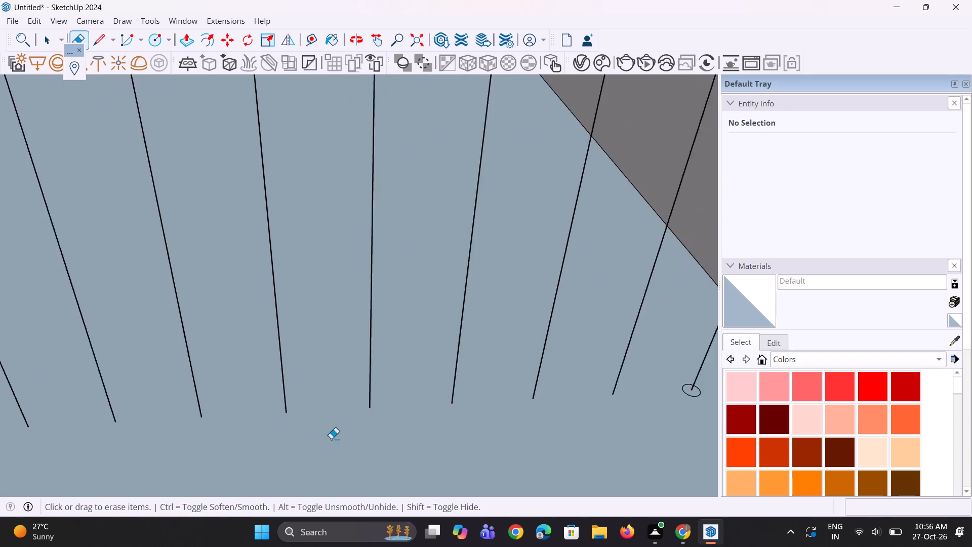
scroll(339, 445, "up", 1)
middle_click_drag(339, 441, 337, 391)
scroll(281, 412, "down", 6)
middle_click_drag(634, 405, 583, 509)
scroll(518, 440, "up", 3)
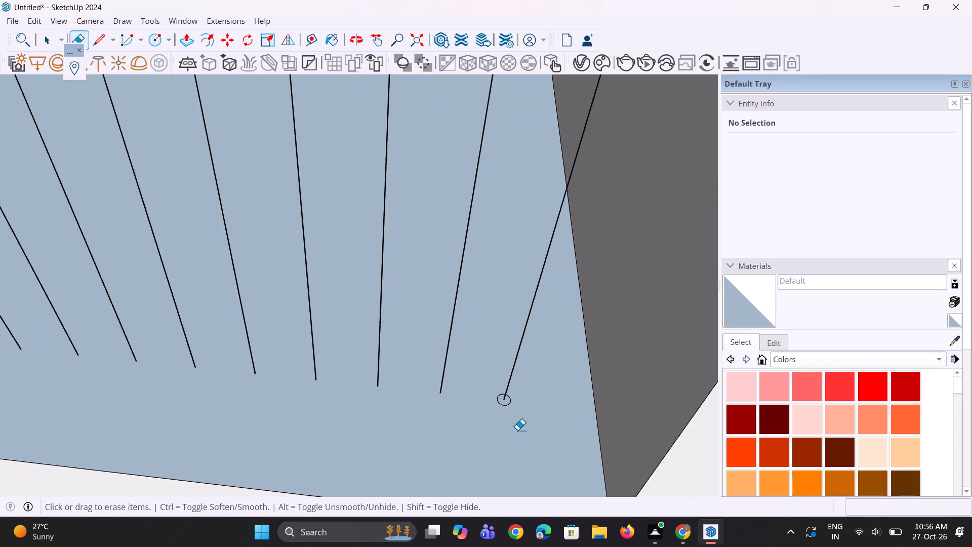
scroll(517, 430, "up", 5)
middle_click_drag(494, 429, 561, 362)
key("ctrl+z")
Replace the end line's base circle with a new one of about 13/16" radius centred on the line's base.
scroll(528, 394, "up", 3, "ctrl")
scroll(519, 379, "up", 4)
left_click_drag(509, 345, 514, 338)
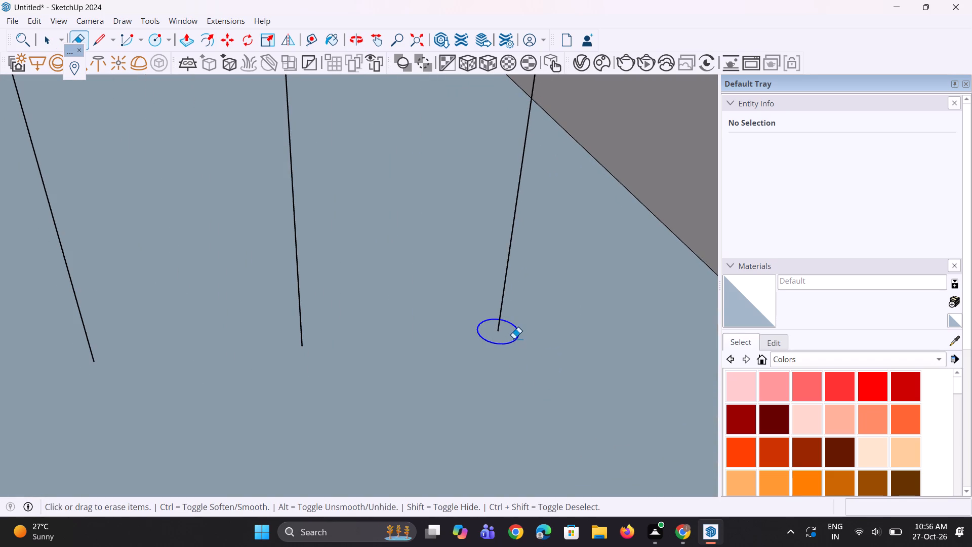
left_click_drag(514, 338, 514, 338)
scroll(509, 342, "up", 1)
key("c")
scroll(505, 343, "up", 2)
left_click(495, 327)
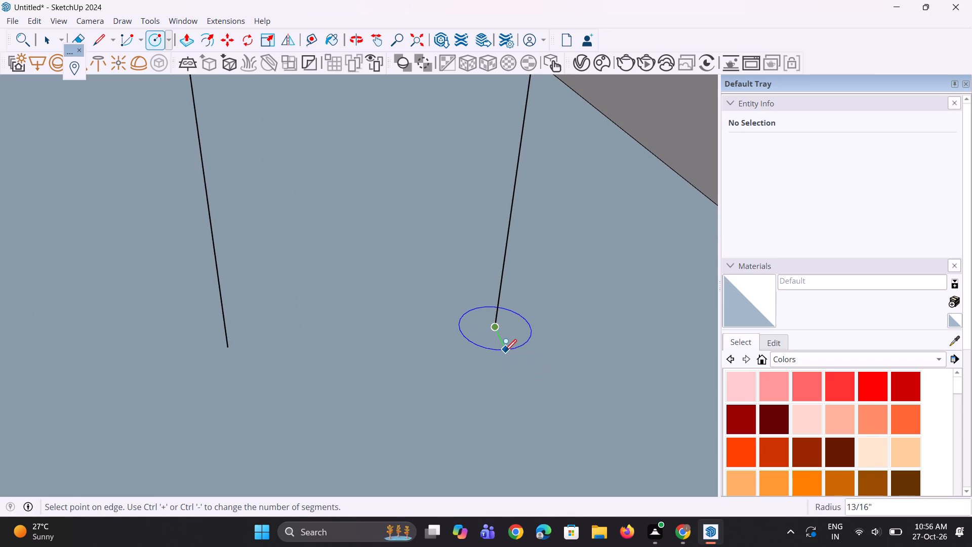
left_click(505, 350)
scroll(569, 385, "down", 6)
middle_click_drag(563, 391, 556, 386)
Erase the leftover circle at the base of the inner vertical line, keeping only the end line's circle.
key("space")
key("space")
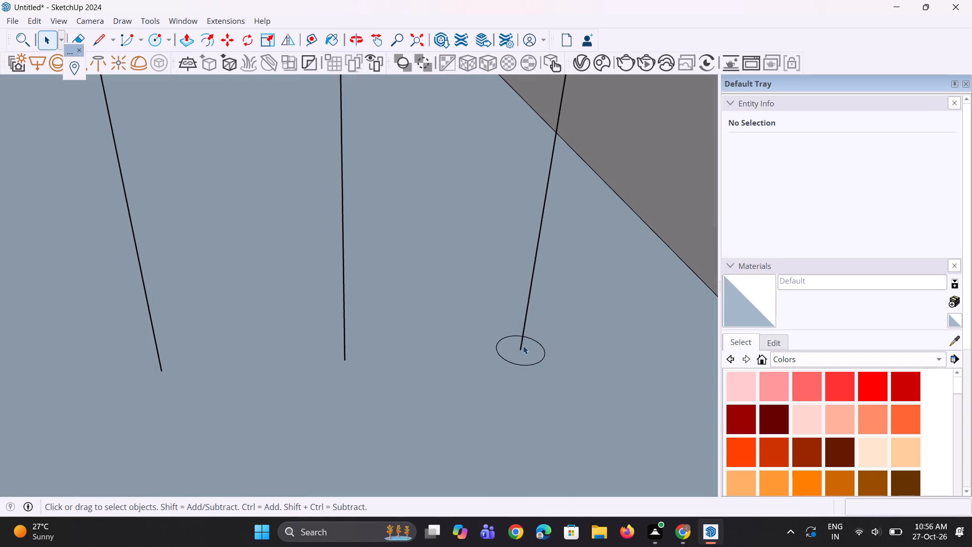
left_click(524, 358)
scroll(582, 447, "down", 17)
middle_click_drag(546, 419, 537, 418)
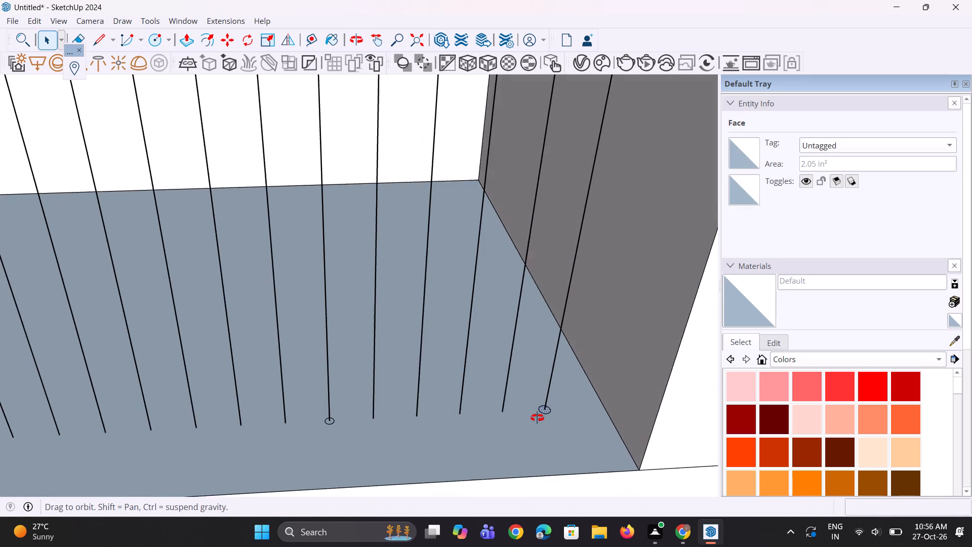
middle_click_drag(537, 418, 534, 418)
scroll(322, 424, "up", 11)
key("e")
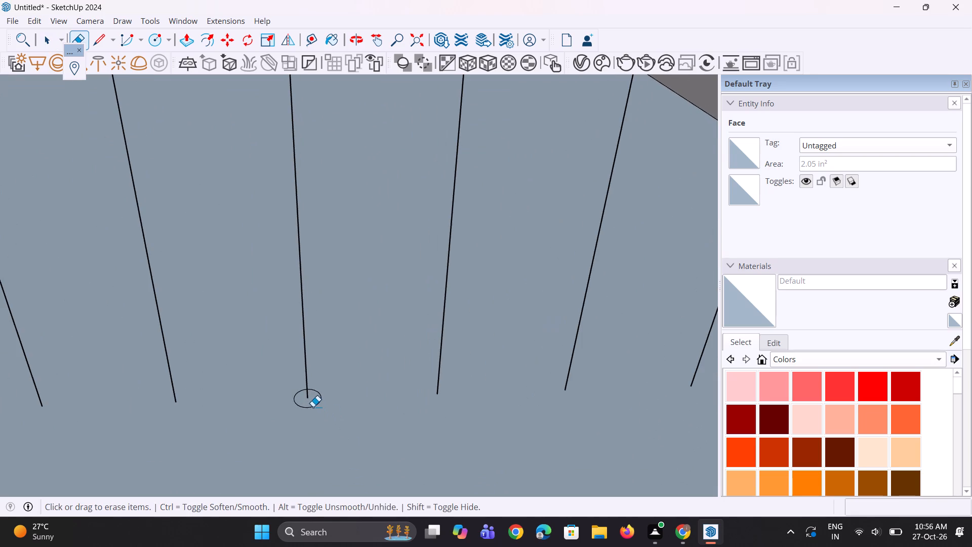
left_click(313, 407)
scroll(317, 403, "down", 6)
scroll(487, 426, "up", 1)
middle_click_drag(487, 429, 485, 448)
scroll(411, 404, "down", 5)
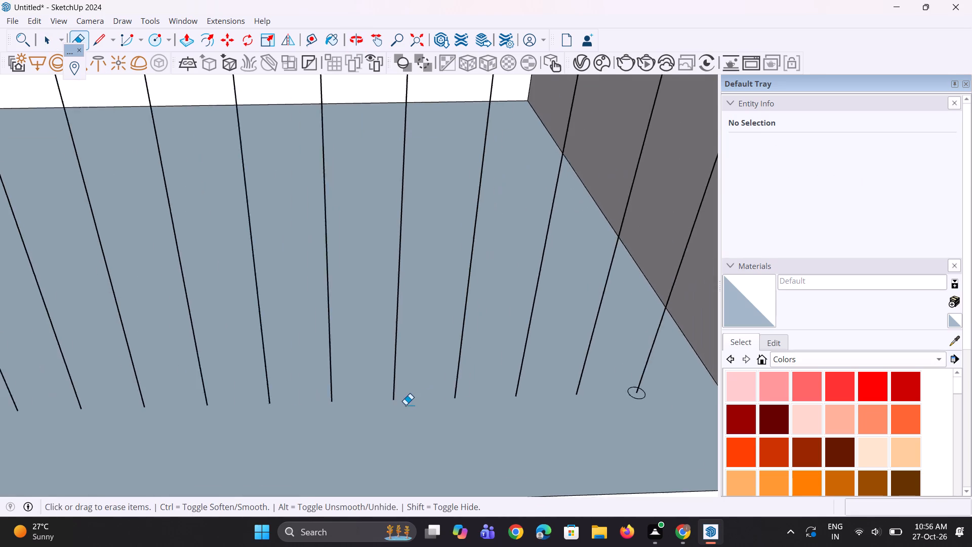
Copy the end line's circle about 6 1/16" to the neighbouring line's base and array it as 10 copies.
scroll(398, 402, "down", 6)
middle_click_drag(404, 402, 422, 402)
scroll(544, 389, "up", 9)
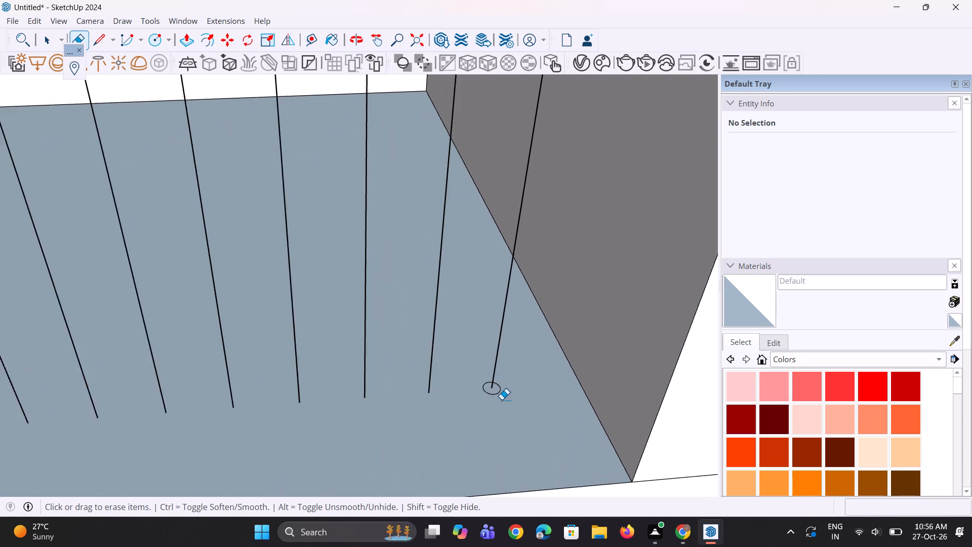
scroll(502, 400, "up", 5)
key("space")
key("space")
scroll(491, 402, "up", 3)
left_click(488, 383)
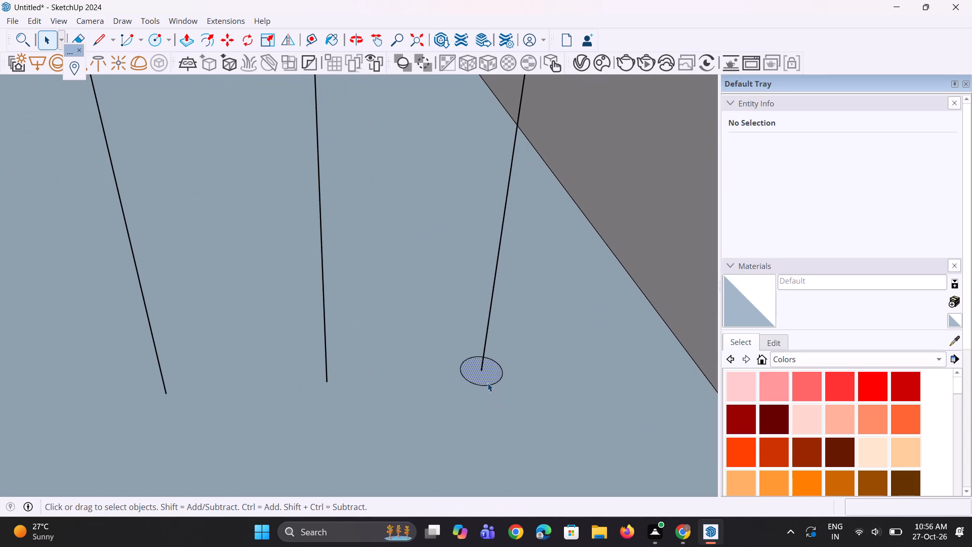
scroll(488, 383, "up", 3)
key("m")
left_click(488, 385)
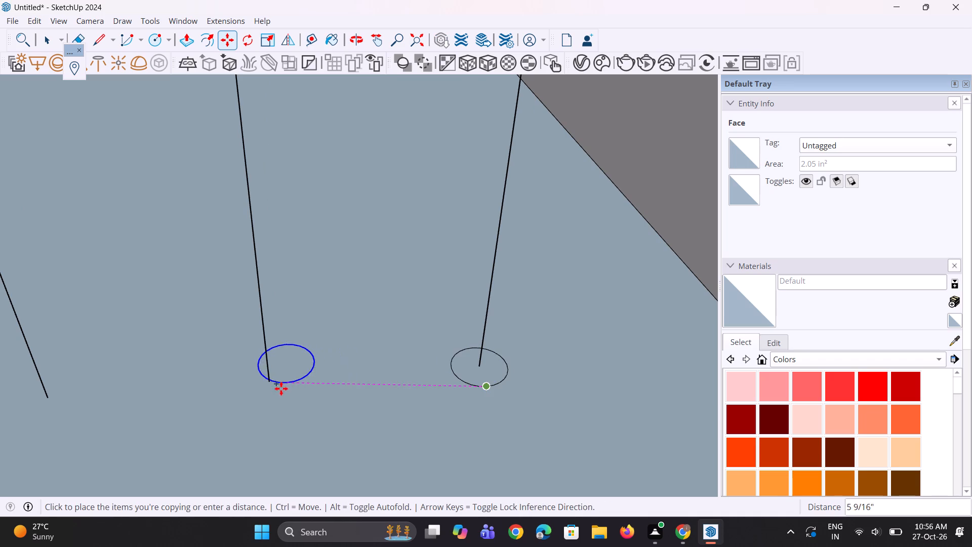
left_click(268, 401)
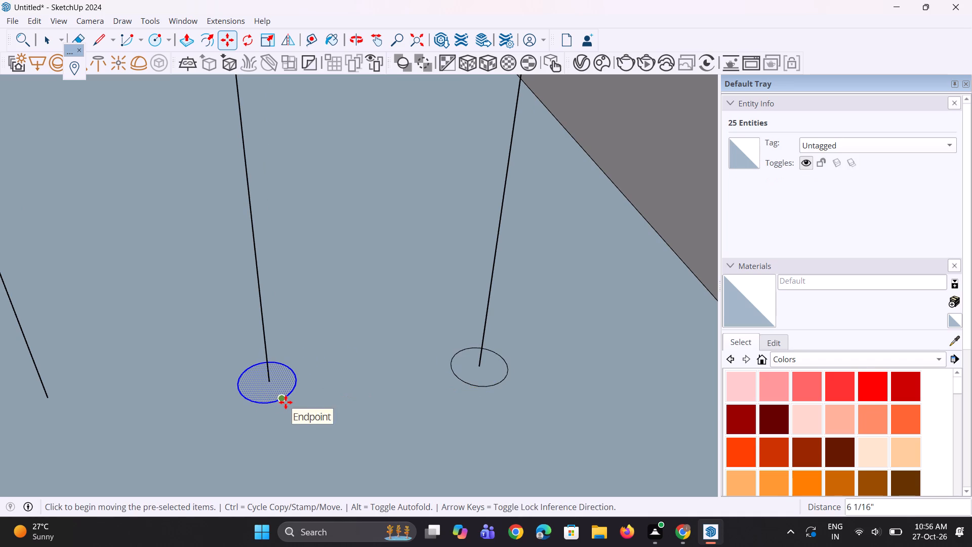
type("*10")
key("Return")
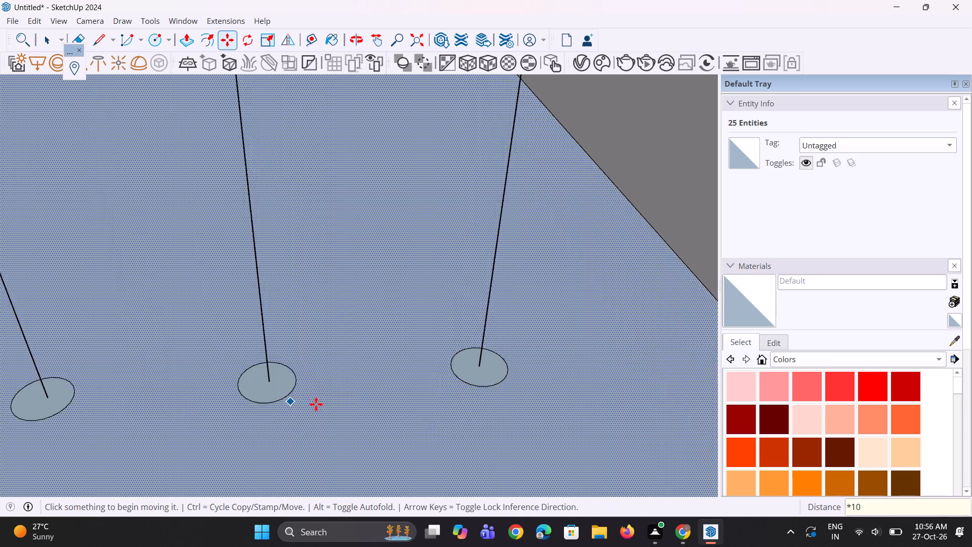
Move an off-centre circle within the array about 1/4" so it is centred on its vertical line's base.
scroll(337, 407, "down", 5)
scroll(469, 417, "down", 6)
scroll(442, 351, "down", 11)
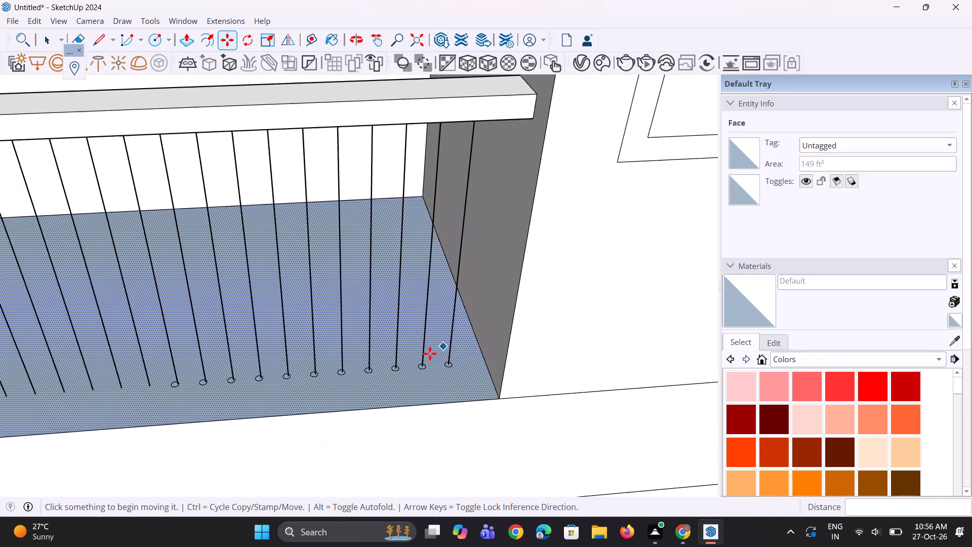
middle_click_drag(334, 383, 359, 413)
scroll(343, 383, "up", 17)
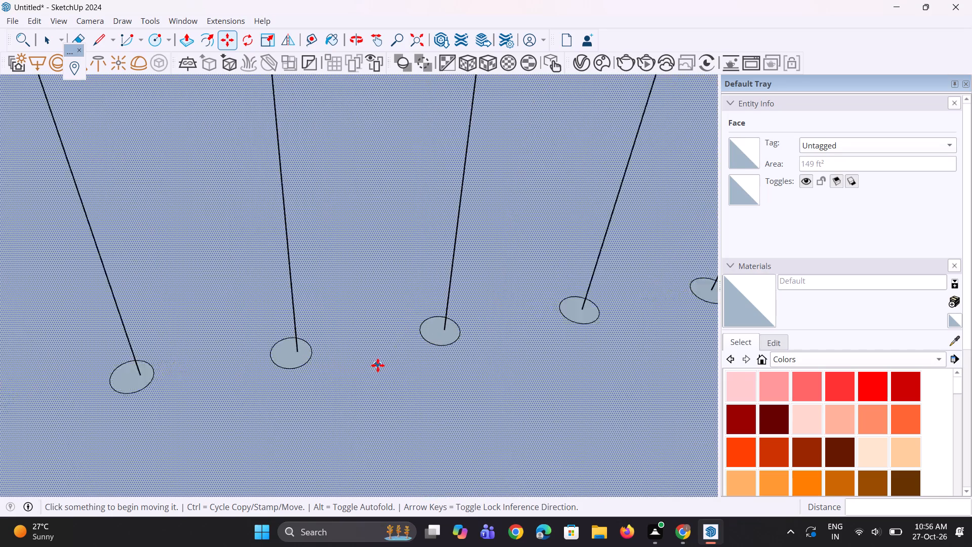
key("space")
scroll(378, 365, "up", 2)
key("space")
scroll(247, 364, "up", 3)
left_click(282, 360)
scroll(281, 360, "up", 3)
key("m")
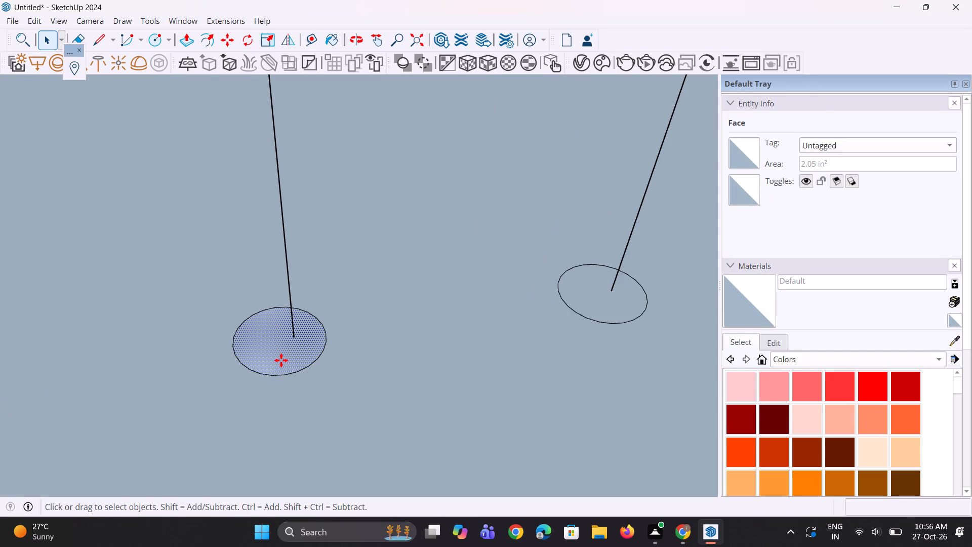
left_click(282, 359)
left_click(297, 359)
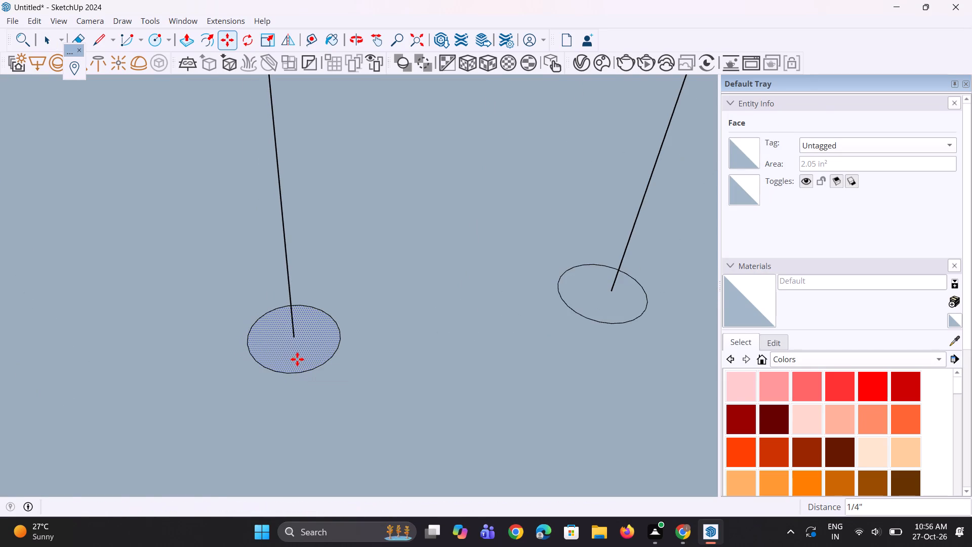
Move the adjacent circle nearer the end line slightly so it is centred on its vertical line's base.
scroll(351, 358, "down", 5)
key("space")
middle_click_drag(494, 343, 372, 328)
key("space")
scroll(463, 368, "up", 3)
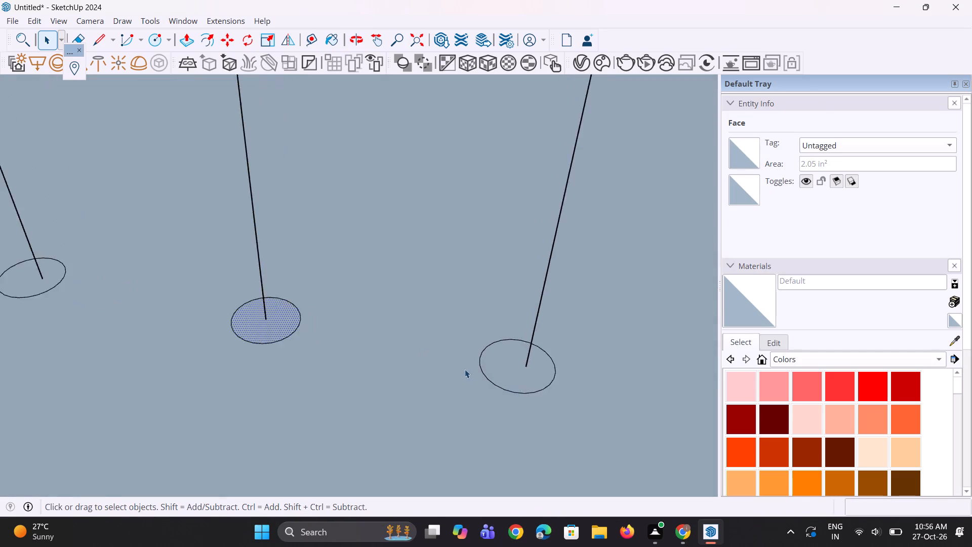
left_click(507, 367)
scroll(507, 370, "up", 3)
key("m")
left_click(505, 370)
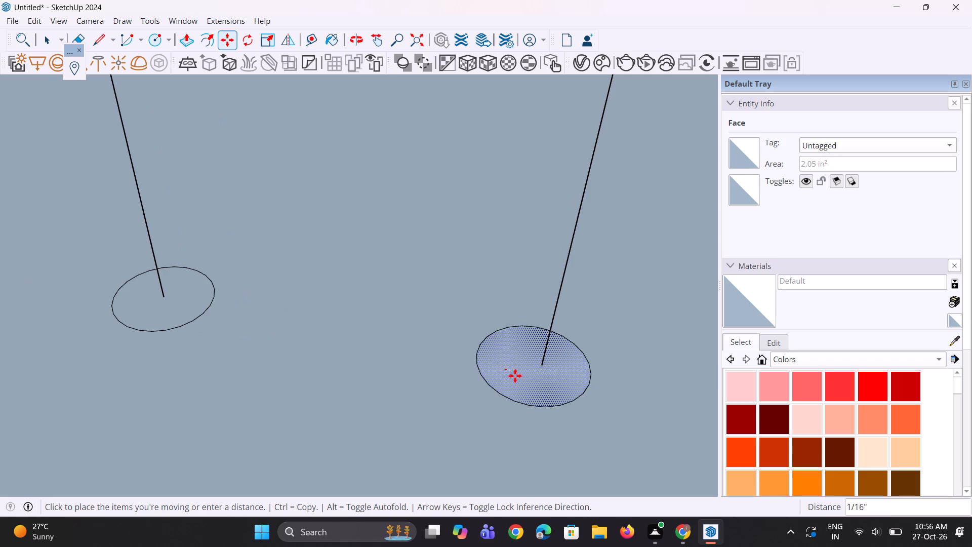
left_click(519, 376)
Centre the next off-centre circle, on the side of the adjusted pair farther from the end line, on its line's base.
scroll(522, 378, "down", 11)
middle_click_drag(429, 371, 446, 373)
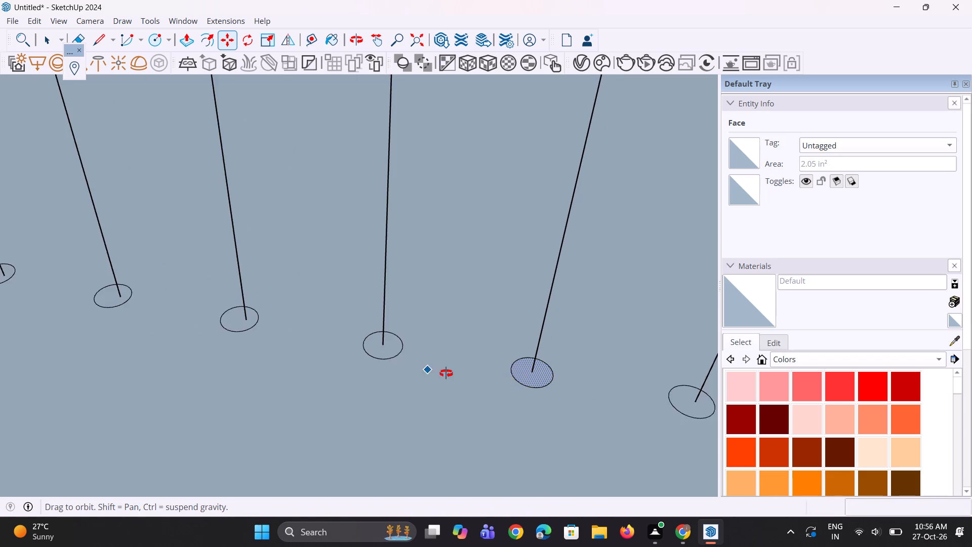
middle_click_drag(446, 373, 475, 373)
key("space")
key("space")
scroll(218, 362, "up", 3)
left_click(246, 332)
scroll(246, 332, "up", 5)
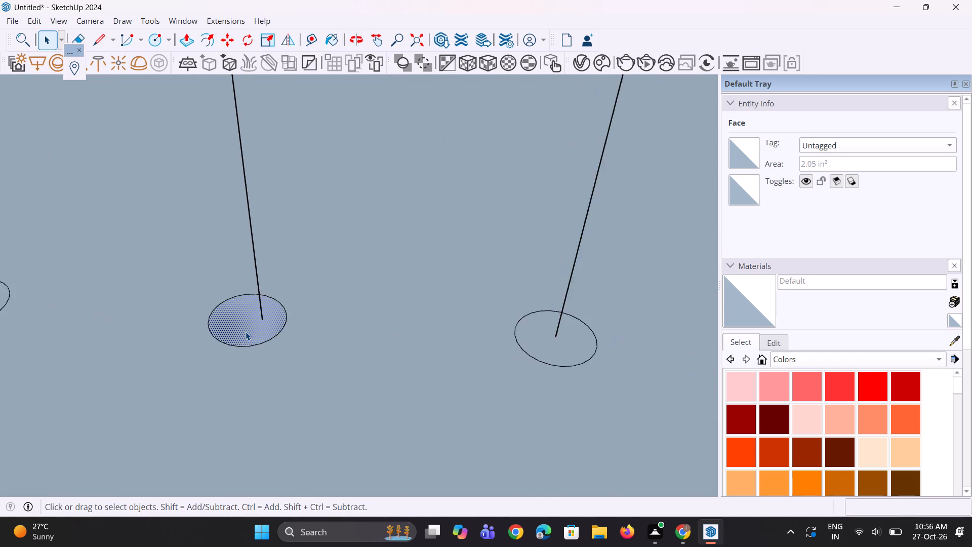
scroll(246, 332, "up", 2)
key("m")
left_click(246, 332)
left_click(266, 333)
Move the following circle farther from the end line onto the centre of its vertical line's base.
scroll(282, 341, "down", 3)
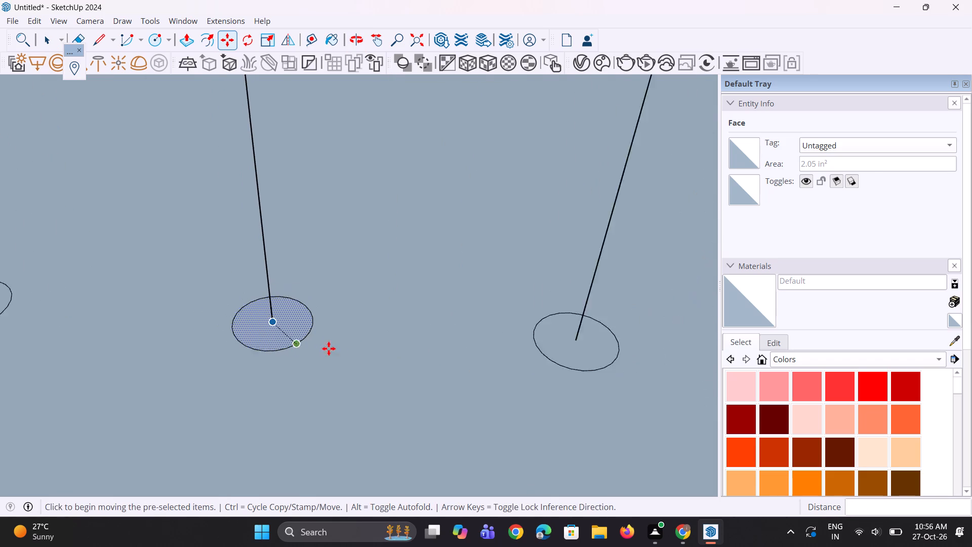
scroll(329, 348, "down", 8)
middle_click_drag(364, 354, 404, 337)
scroll(405, 337, "down", 5)
key("space")
key("space")
scroll(178, 368, "up", 4)
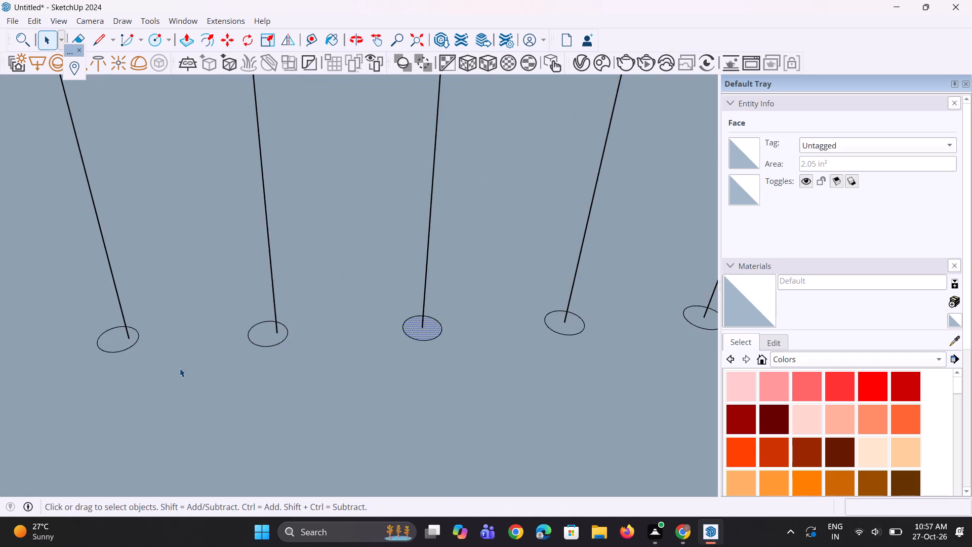
key("space")
scroll(258, 351, "up", 3)
left_click(270, 340)
scroll(270, 340, "up", 7)
key("m")
left_click(269, 340)
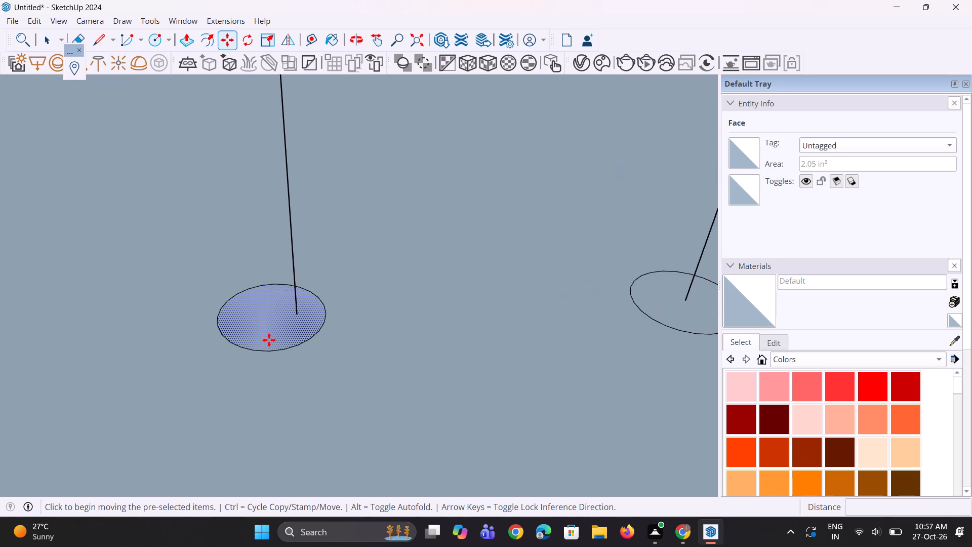
left_click(289, 340)
Move the next off-centre circle in the row about 7/16" along the red axis to centre it on its line's base.
scroll(319, 348, "down", 17)
middle_click_drag(370, 342, 418, 335)
scroll(416, 335, "down", 1)
scroll(296, 370, "up", 4)
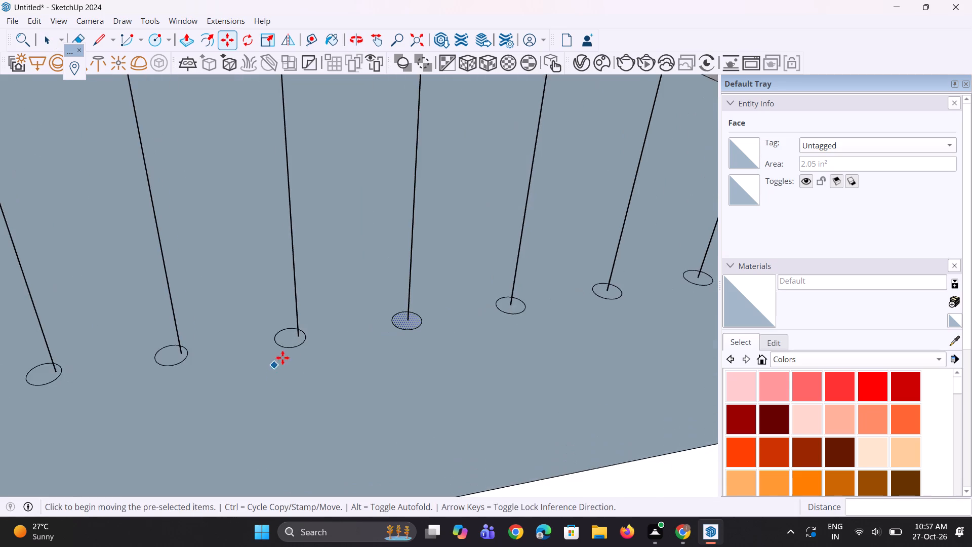
scroll(282, 358, "up", 8)
key("space")
left_click(299, 328)
scroll(298, 328, "up", 6)
key("m")
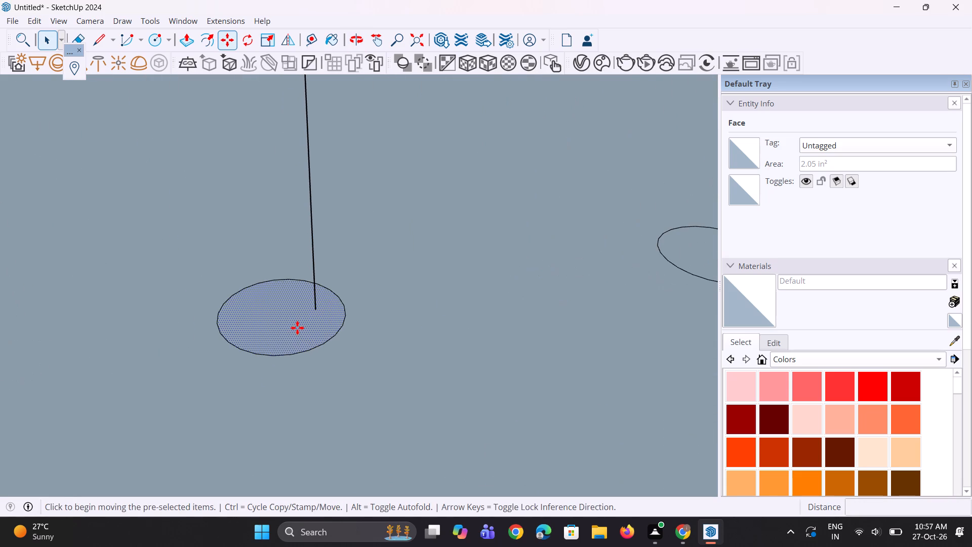
left_click(297, 328)
left_click(333, 326)
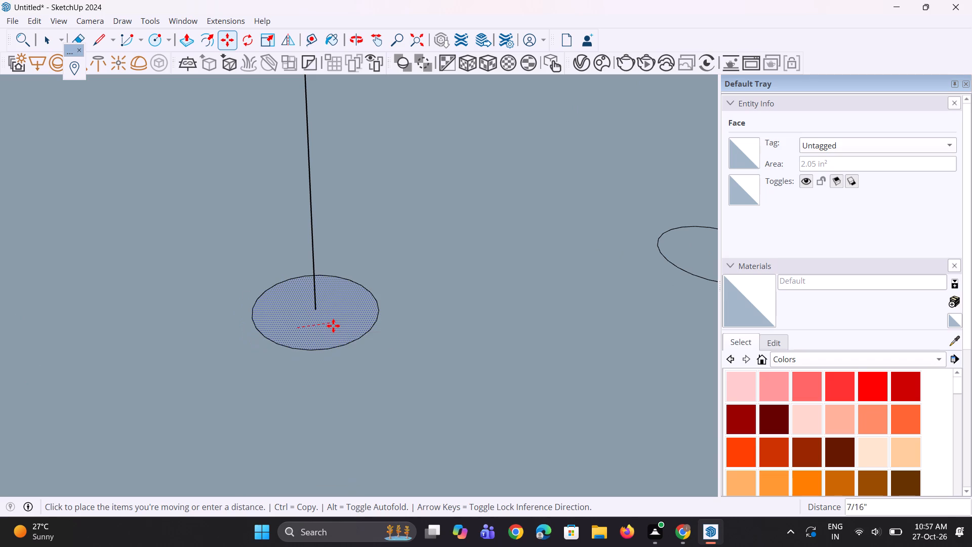
Move the following circle, one line farther from the end, about 7/16" along the red axis onto its line's base.
scroll(333, 326, "down", 17)
key("space")
scroll(249, 357, "up", 3)
key("space")
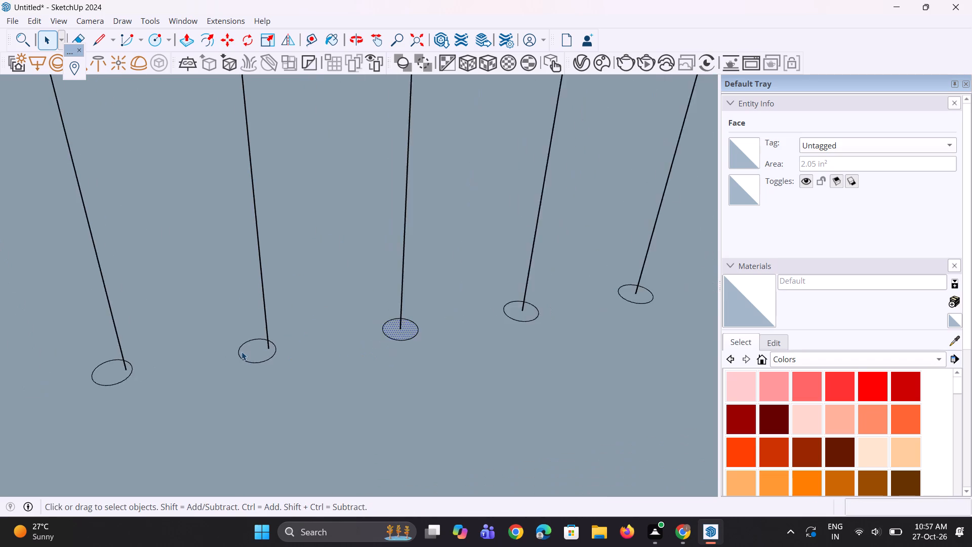
scroll(241, 351, "up", 5)
key("space")
left_click(256, 359)
scroll(261, 356, "up", 8)
key("m")
left_click(261, 353)
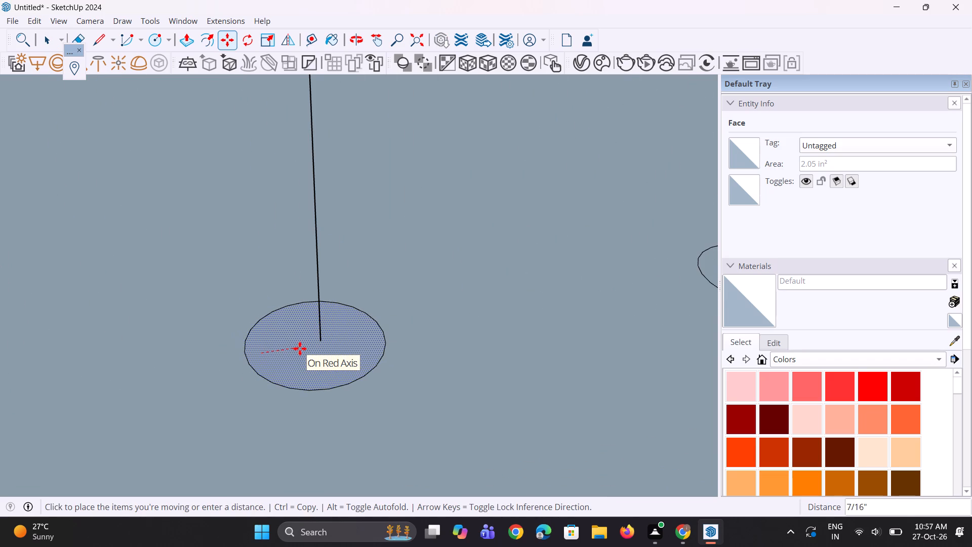
left_click(304, 349)
Move the next off-centre circle, one line farther from the end, about 9/16" along the red axis onto its line's base.
scroll(304, 348, "down", 12)
scroll(339, 369, "down", 2)
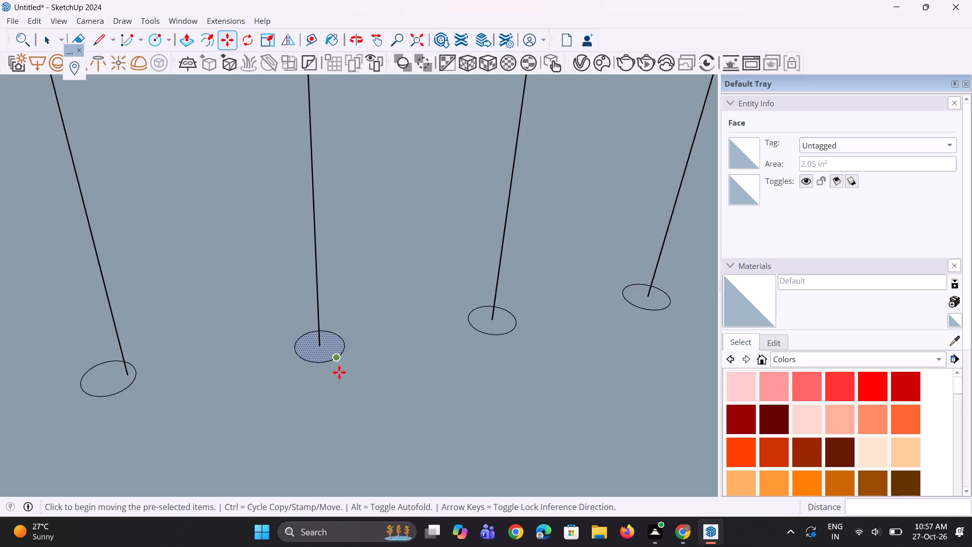
scroll(339, 372, "down", 3)
key("space")
scroll(119, 358, "up", 11)
key("space")
left_click(244, 396)
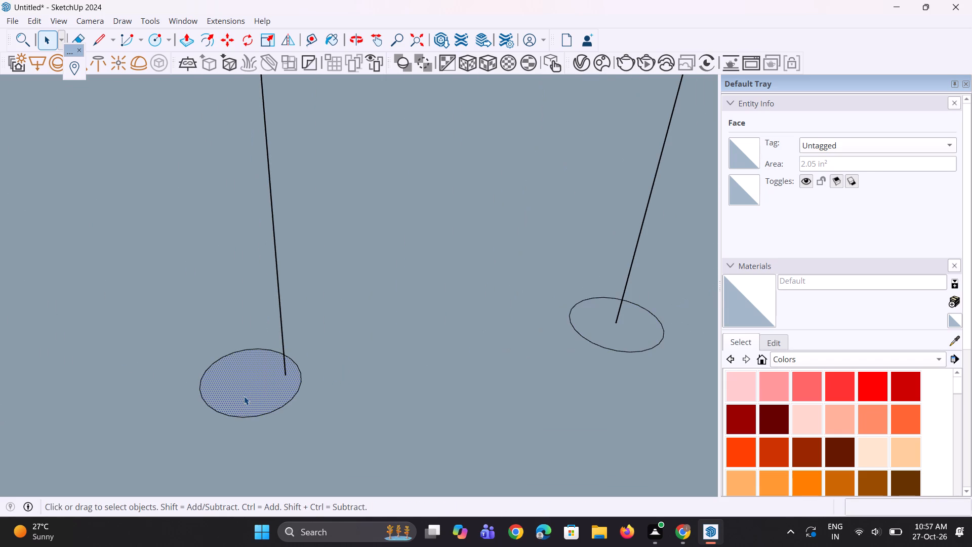
key("m")
left_click(244, 396)
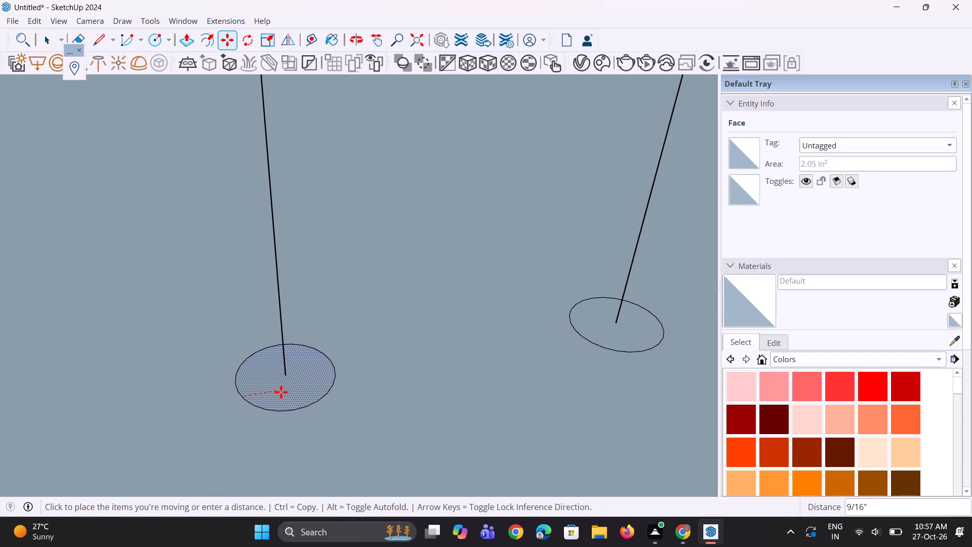
left_click(281, 392)
Move the last off-centre circle in the row about 11/16" along the red axis onto its line's base.
scroll(301, 385, "down", 6)
scroll(378, 367, "down", 11)
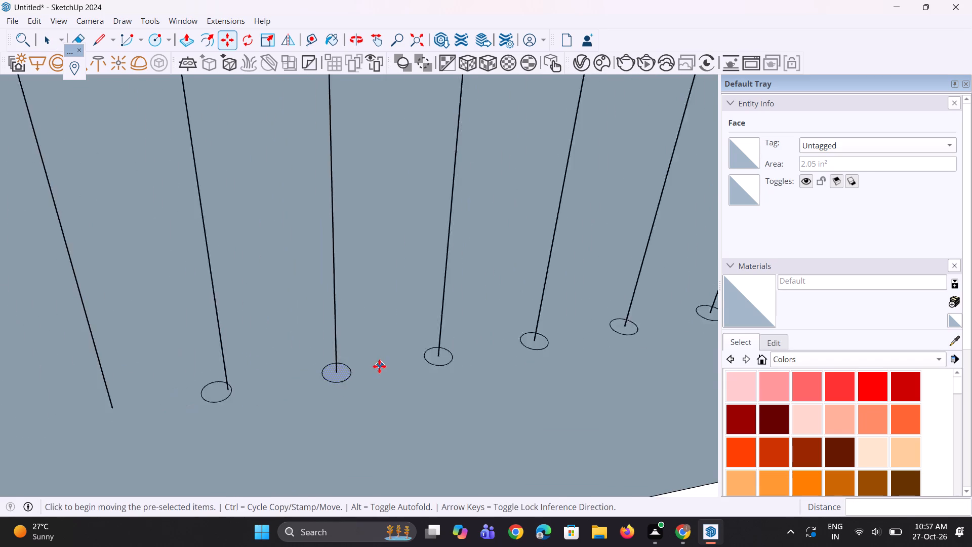
key("space")
scroll(306, 399, "up", 8)
key("space")
left_click(245, 367)
scroll(242, 368, "up", 4)
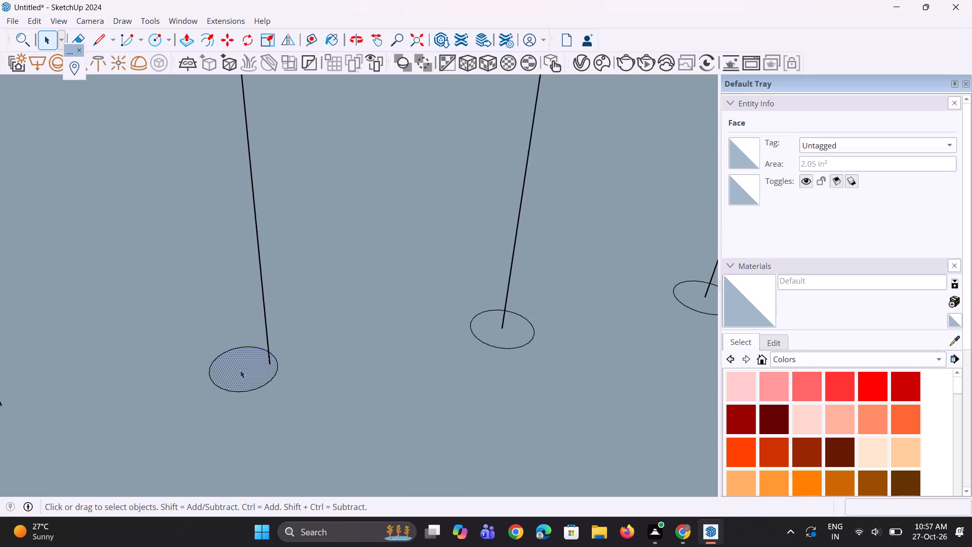
scroll(240, 370, "up", 4)
key("m")
left_click(237, 372)
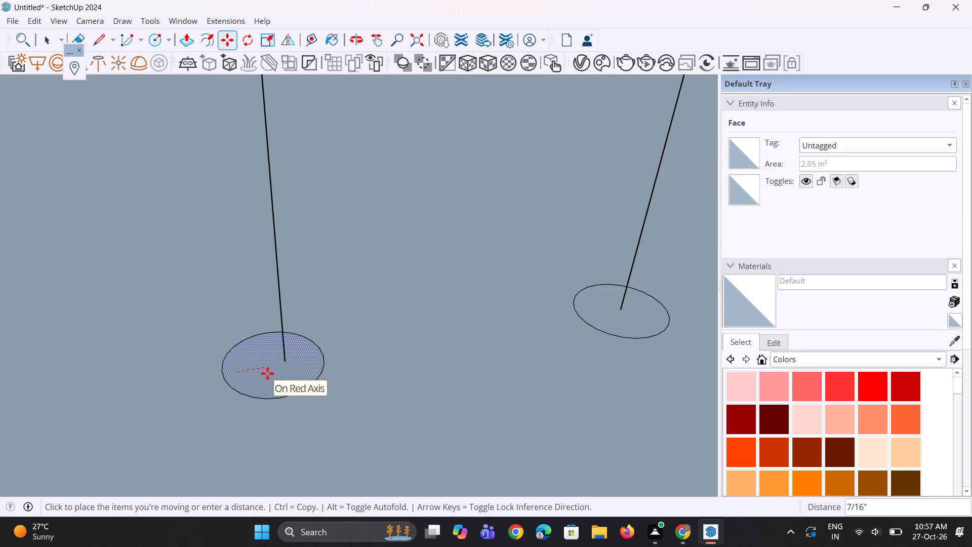
left_click(281, 370)
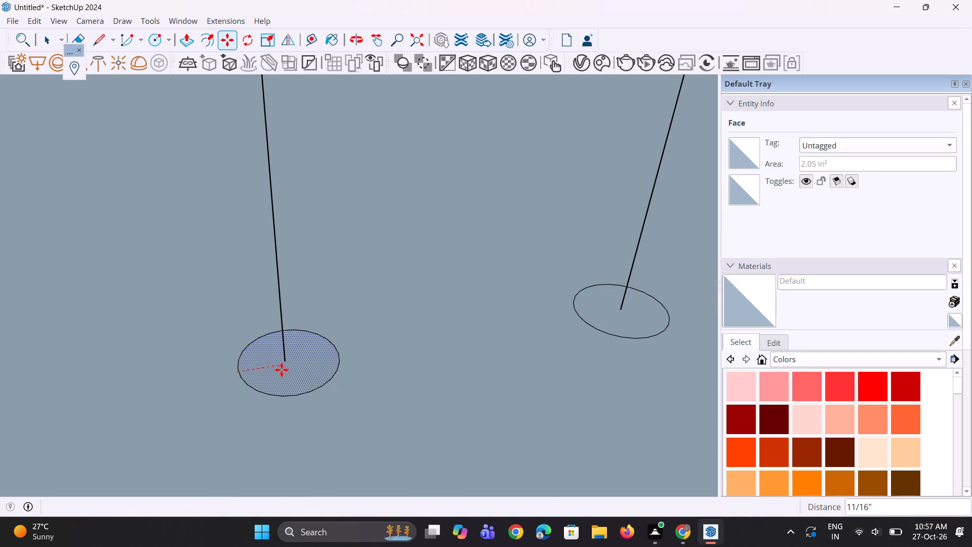
Copy the last circle 6" along the red axis onto the next line's base and array it as *10.
scroll(294, 365, "down", 17)
scroll(293, 371, "up", 6)
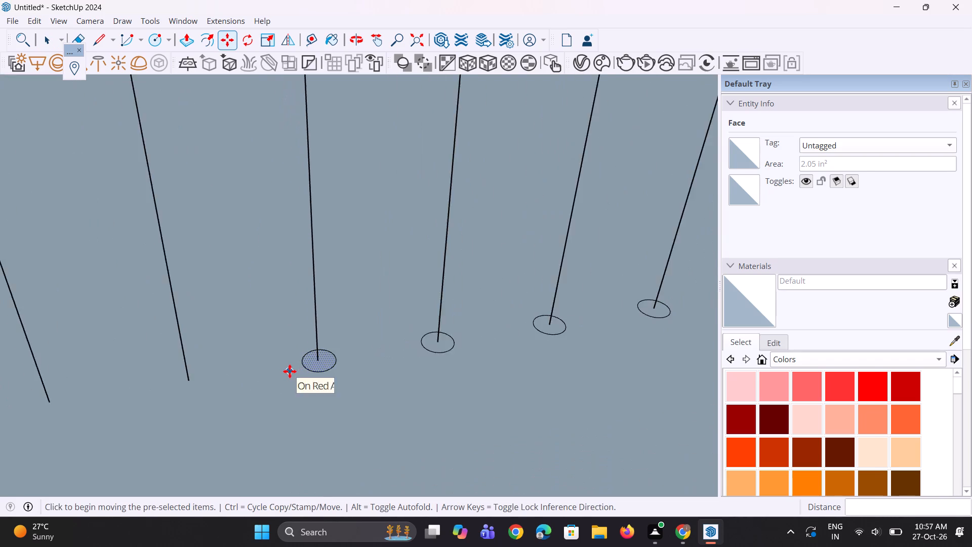
scroll(290, 371, "up", 2)
key("m")
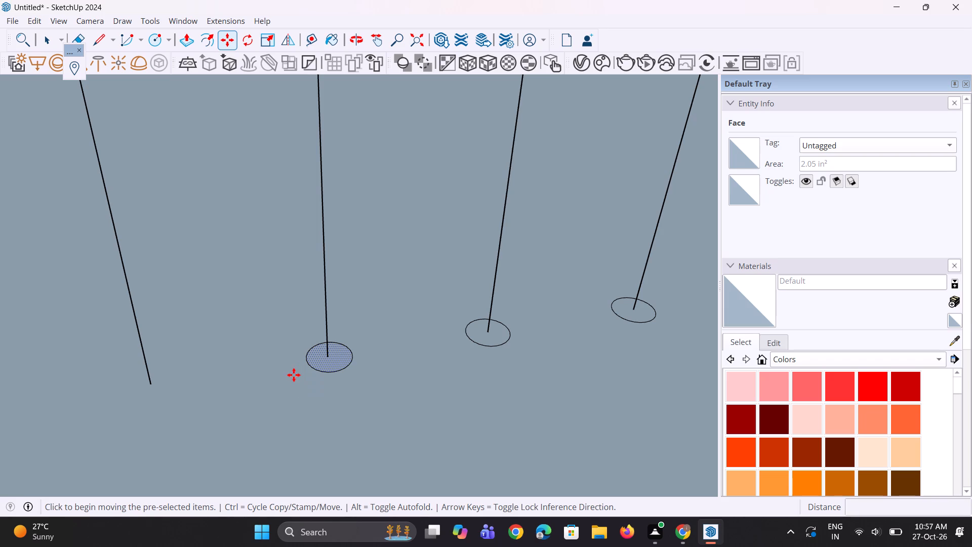
left_click(316, 366)
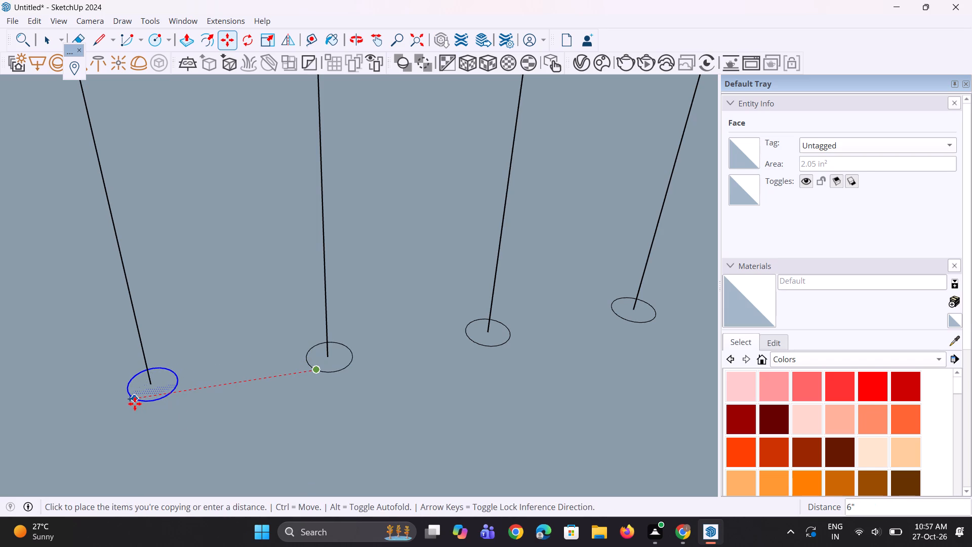
left_click(135, 404)
scroll(273, 389, "down", 5)
scroll(330, 377, "down", 8)
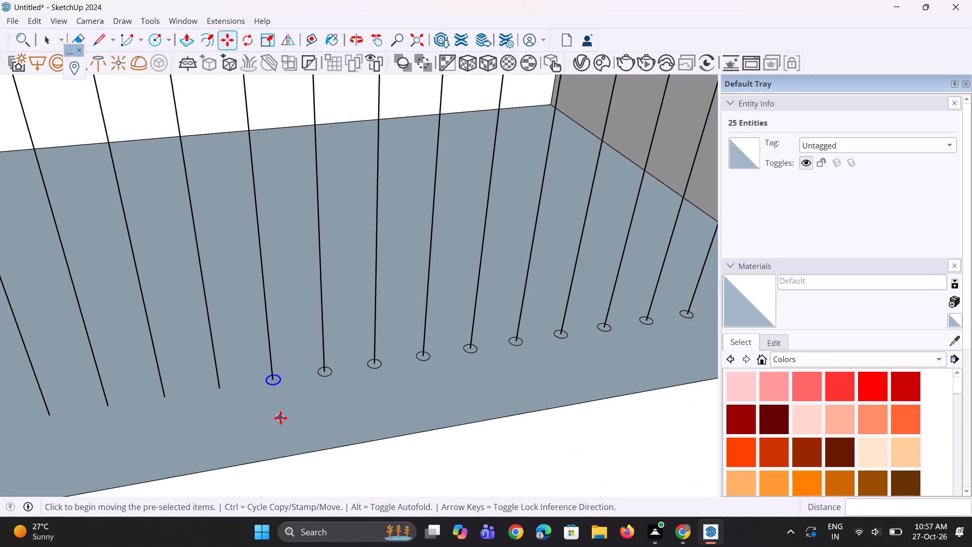
type("*10")
key("Return")
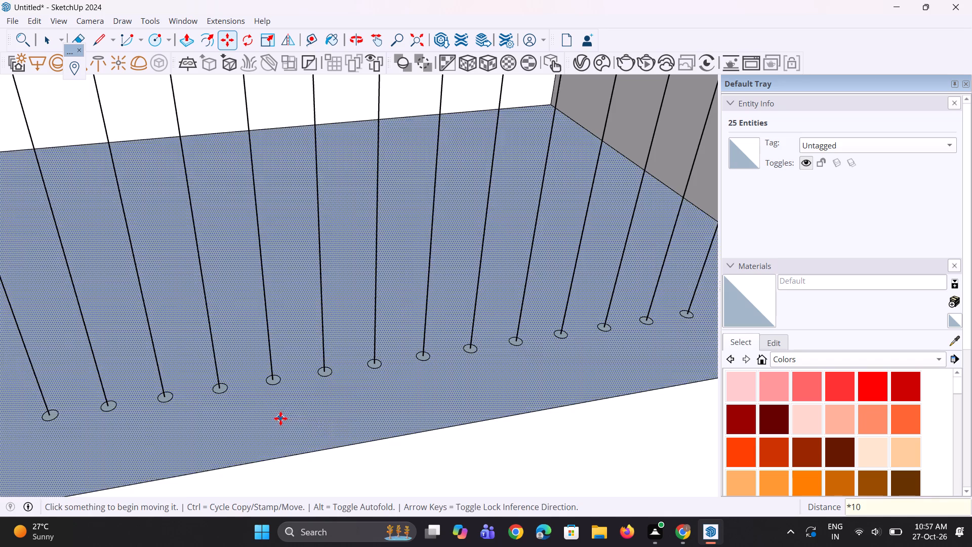
Examine how the newly arrayed circles line up with the bases of their vertical lines along the row.
scroll(302, 417, "down", 7)
scroll(336, 465, "up", 1)
scroll(377, 369, "down", 7)
middle_click_drag(331, 411, 349, 462)
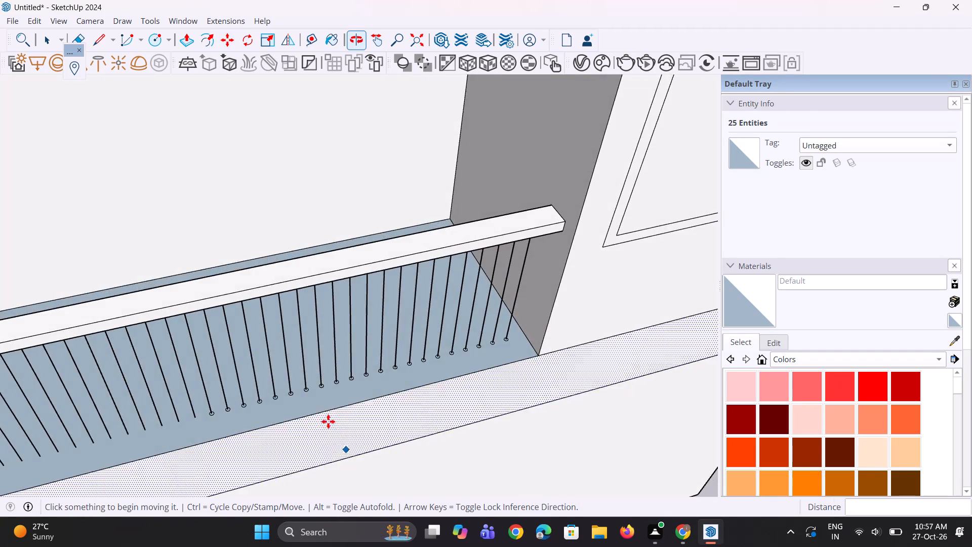
scroll(326, 418, "up", 11)
scroll(247, 380, "up", 4)
scroll(173, 385, "up", 4)
scroll(131, 424, "up", 4)
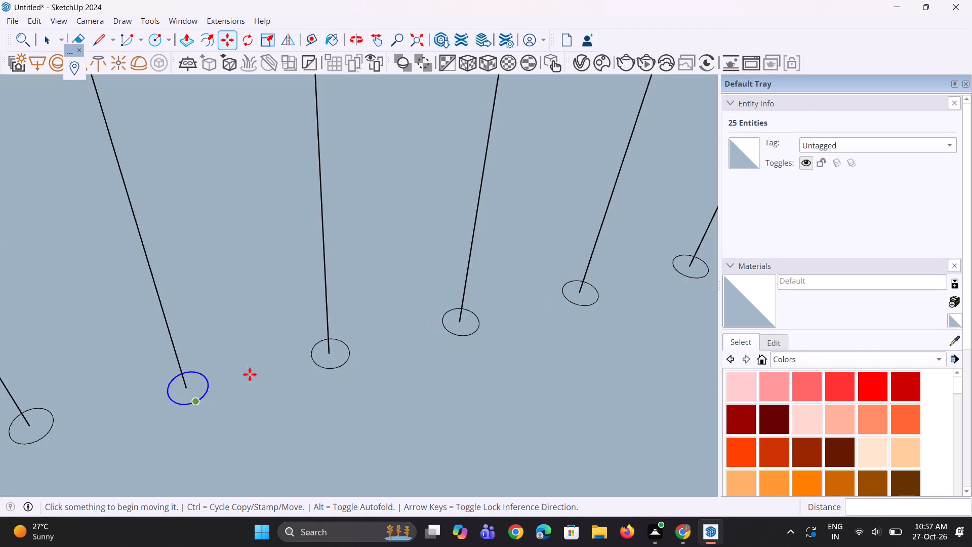
scroll(322, 365, "down", 5)
scroll(404, 349, "down", 10)
scroll(219, 398, "up", 6)
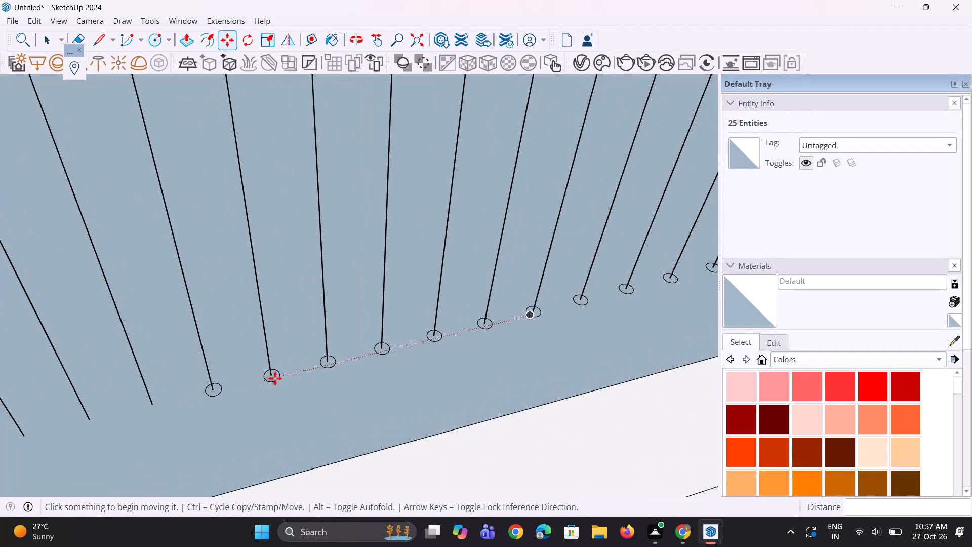
scroll(275, 378, "up", 7)
scroll(145, 404, "up", 4)
middle_click_drag(111, 414, 161, 413)
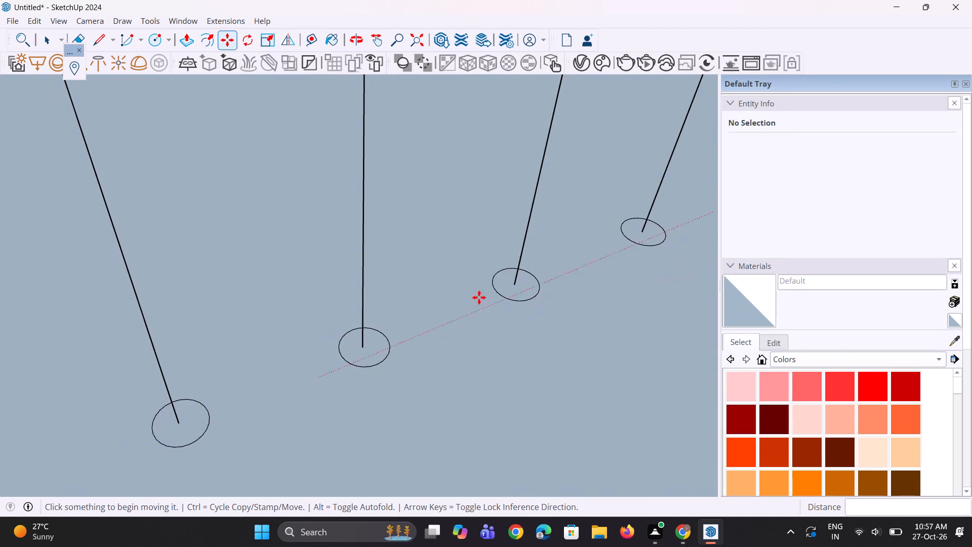
scroll(479, 297, "down", 6)
scroll(534, 292, "down", 12)
middle_click_drag(451, 366, 378, 368)
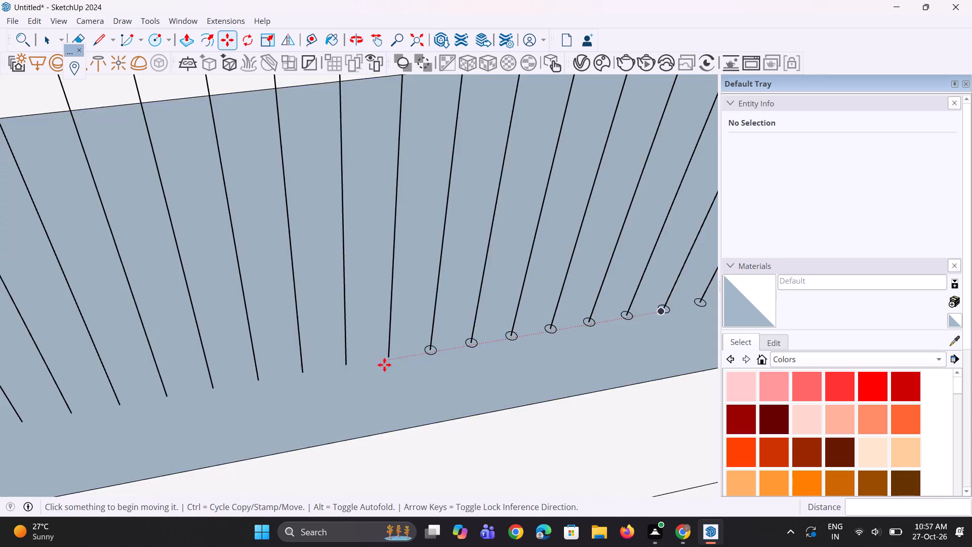
Copy the last arrayed circle about 6 1/8" along the red axis onto the next bare line's base and array it as *10.
key("space")
scroll(388, 363, "up", 12)
key("space")
key("space")
key("space")
left_click(452, 345)
scroll(450, 349, "up", 2)
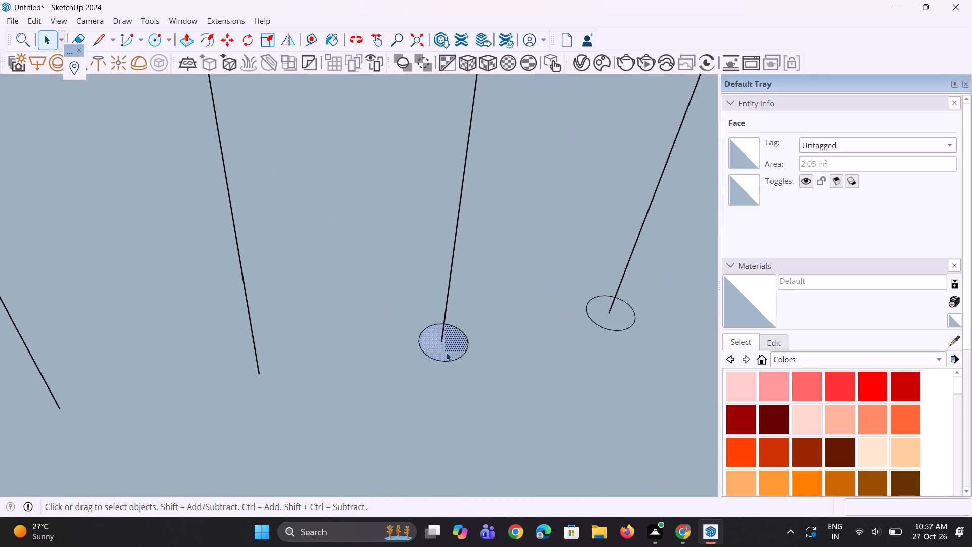
key("m")
left_click(448, 351, "ctrl")
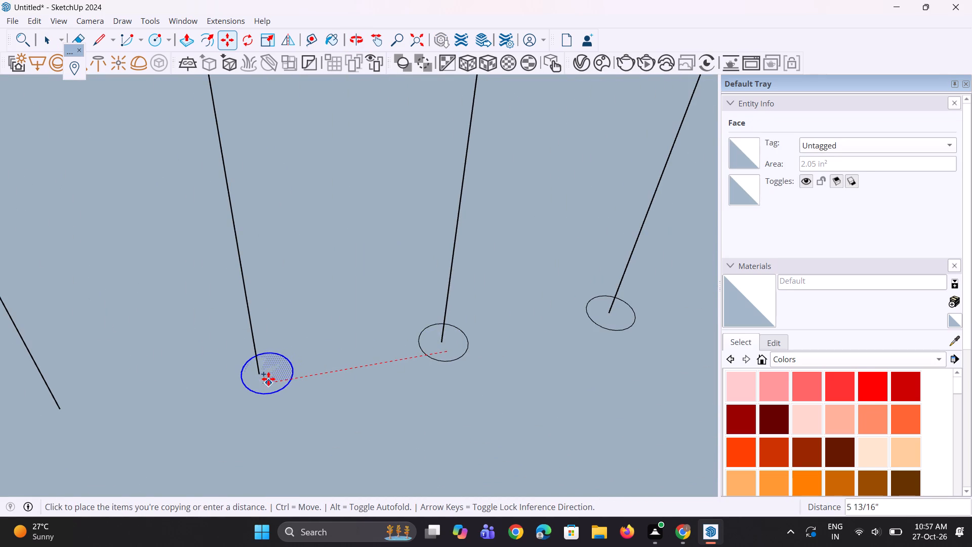
left_click(258, 379)
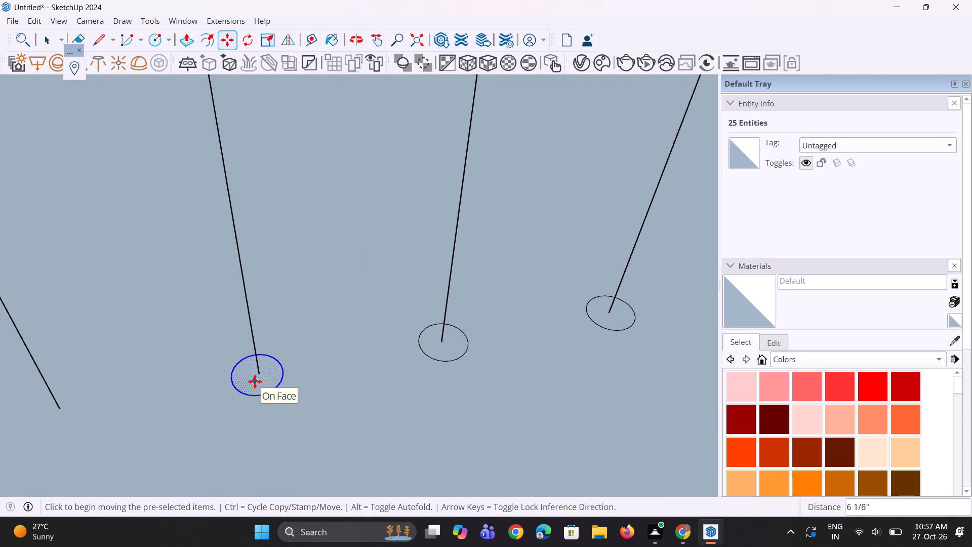
type("*10")
key("Return")
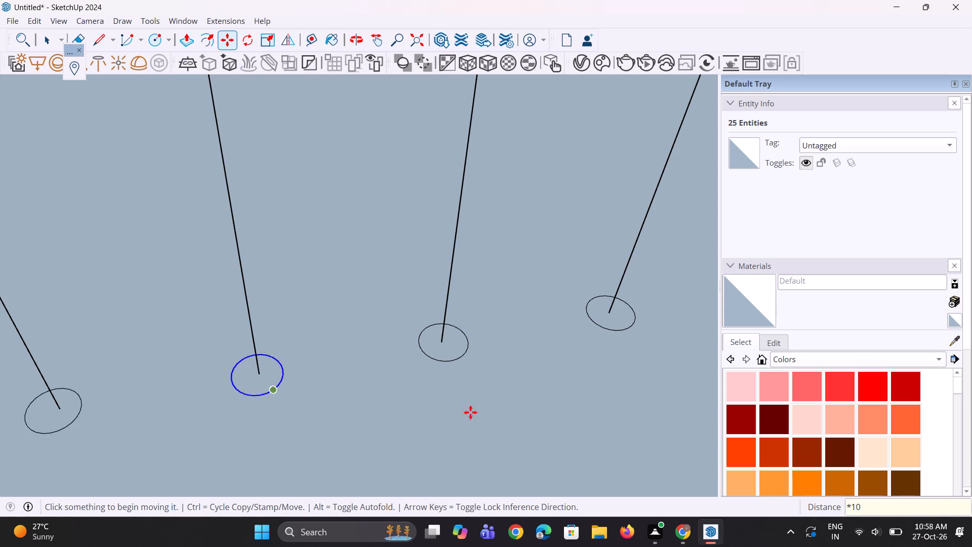
Move the first noticeably off-centre circle of the new array along the red axis to centre it on its line's base.
scroll(478, 404, "down", 7)
scroll(528, 369, "down", 14)
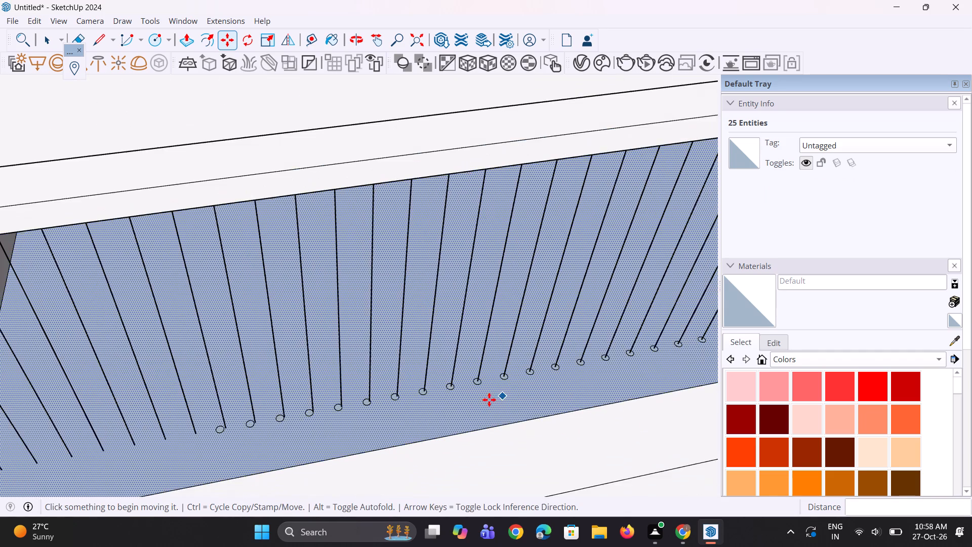
middle_click_drag(484, 401, 468, 388)
scroll(456, 395, "up", 15)
key("space")
key("space")
key("space")
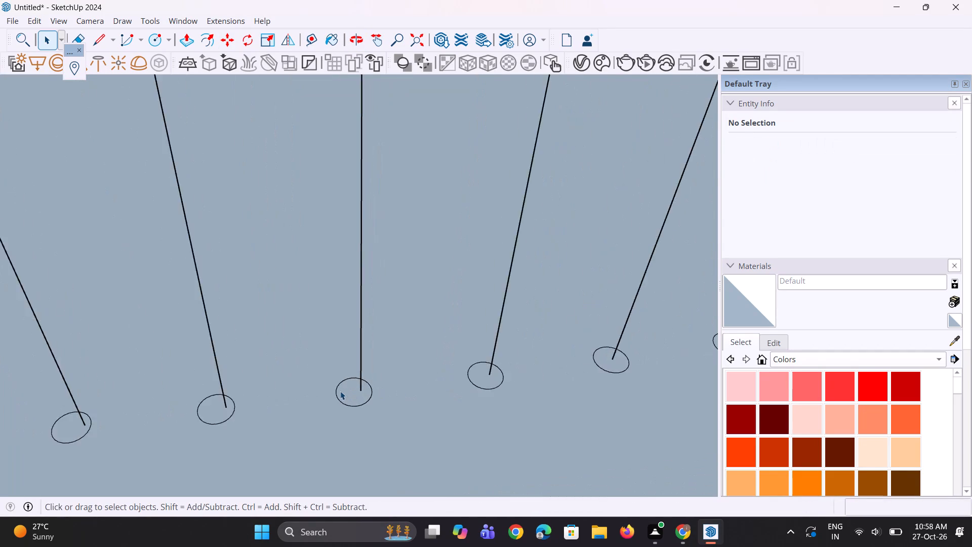
scroll(340, 391, "up", 3)
left_click(361, 405)
scroll(362, 404, "up", 6)
key("m")
left_click(362, 398)
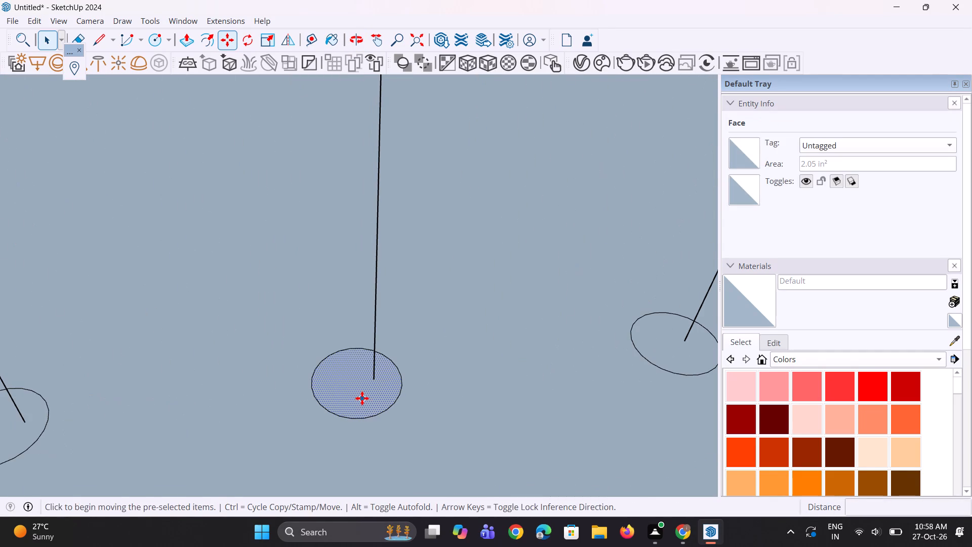
left_click(381, 397)
Move the next circle farther along the array about 7/16" along the red axis onto its line's base.
key("space")
key("space")
scroll(387, 394, "down", 2)
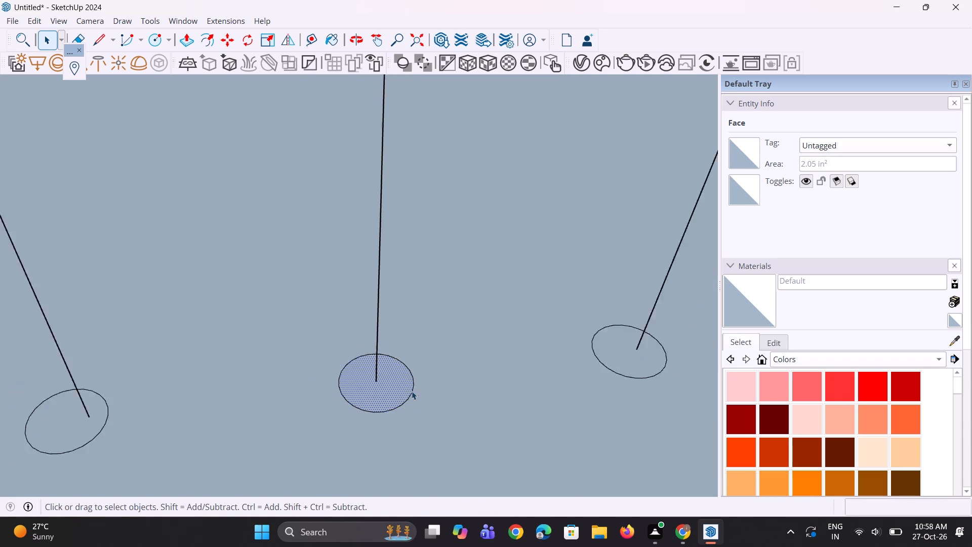
scroll(412, 391, "down", 6)
scroll(257, 418, "up", 4)
left_click(220, 421)
scroll(196, 415, "up", 3)
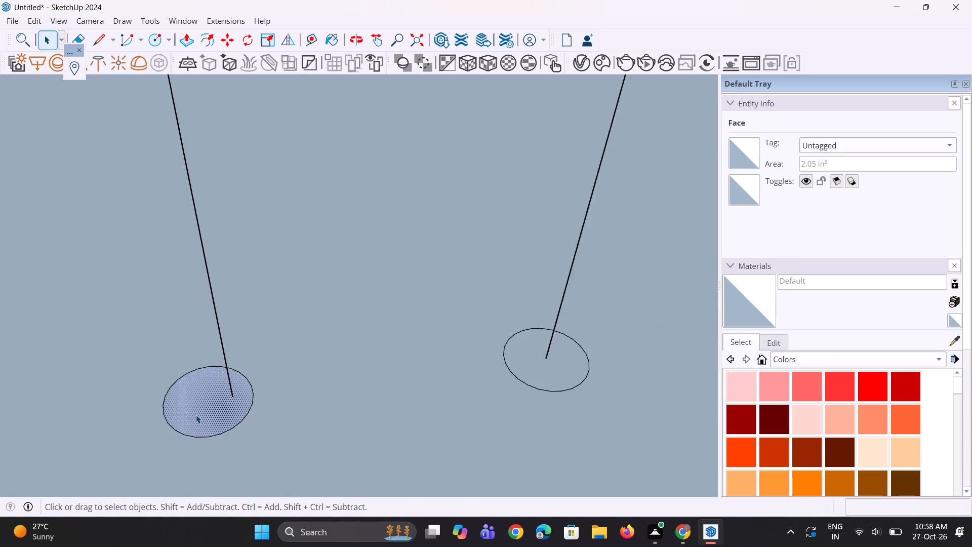
scroll(196, 415, "up", 2)
key("m")
left_click(196, 415)
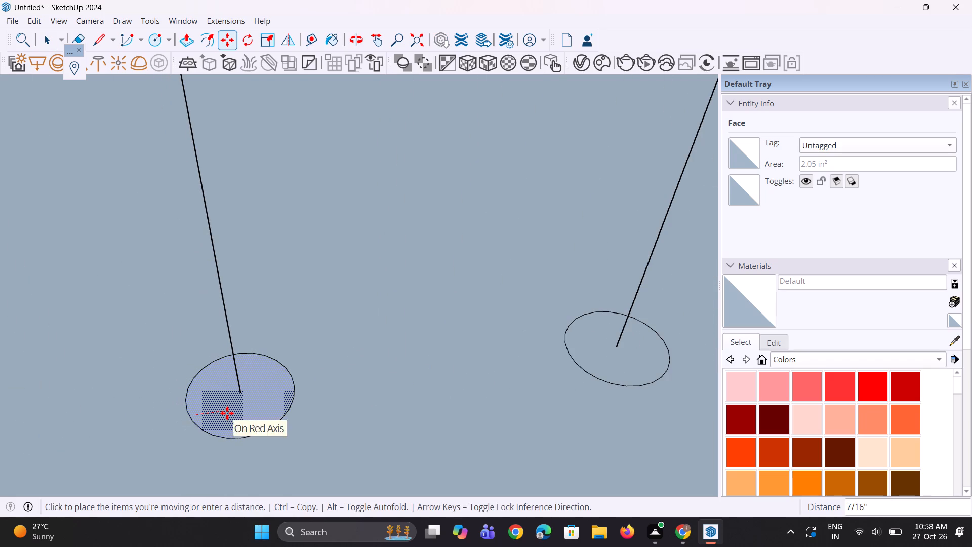
left_click(227, 413)
Move the following off-centre circle in the array about 1/2" along the red axis onto its line's base.
scroll(422, 429, "down", 9)
key("space")
key("space")
scroll(196, 430, "up", 3)
left_click(141, 448)
scroll(141, 446, "up", 6)
key("m")
left_click(145, 443)
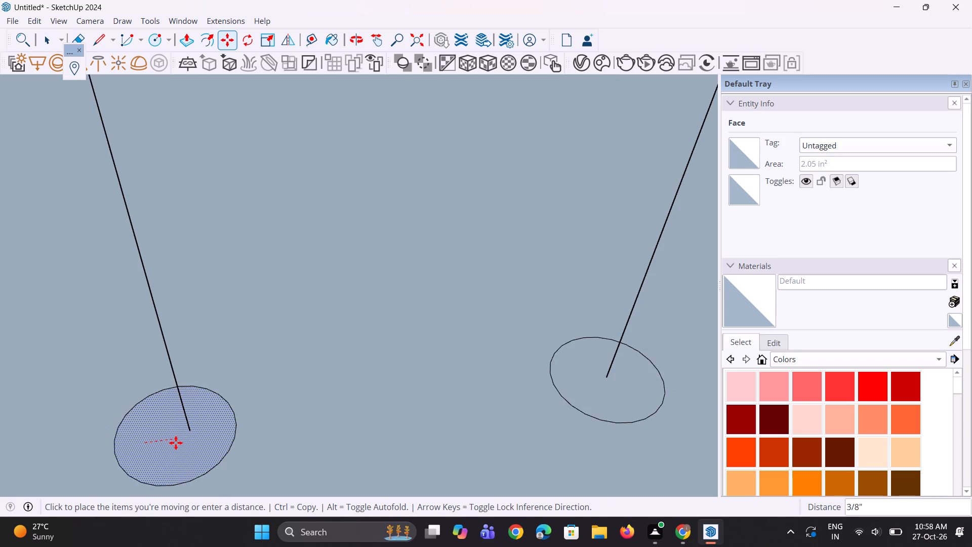
left_click(185, 442)
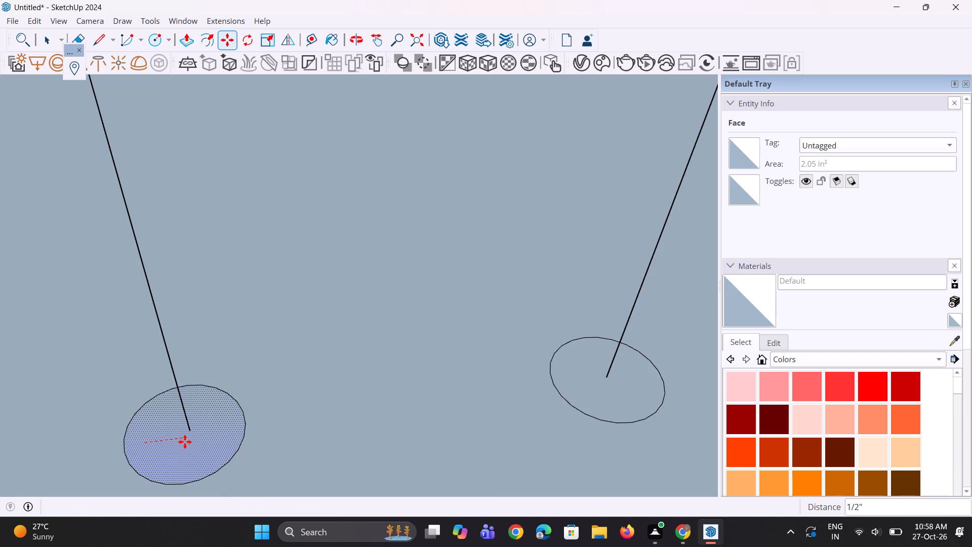
Move the next off-centre circle in the array about 5/8" along the red axis to centre it on its line's base.
scroll(431, 412, "down", 10)
key("space")
key("space")
scroll(505, 395, "down", 4)
key("space")
key("space")
scroll(282, 435, "up", 3)
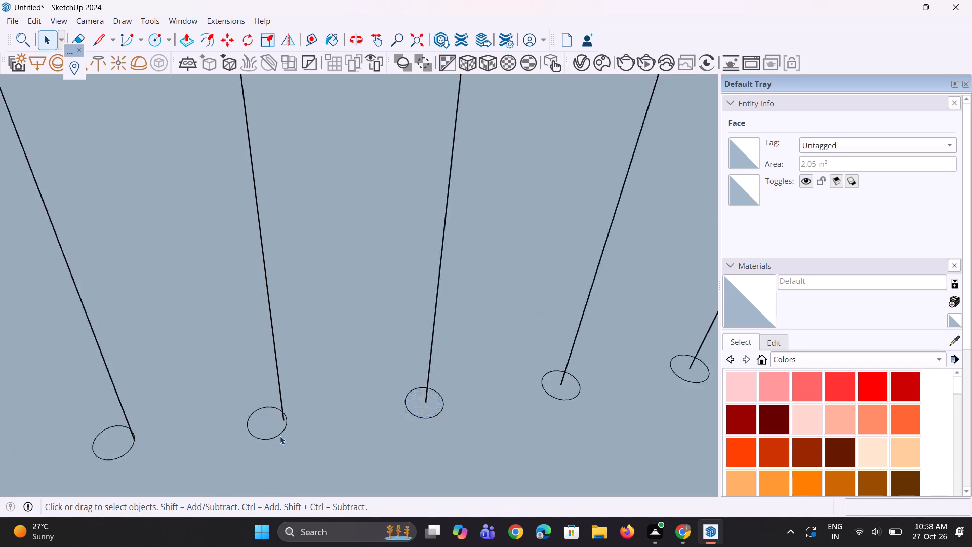
left_click(263, 416)
scroll(263, 423, "up", 8)
key("m")
left_click(265, 424)
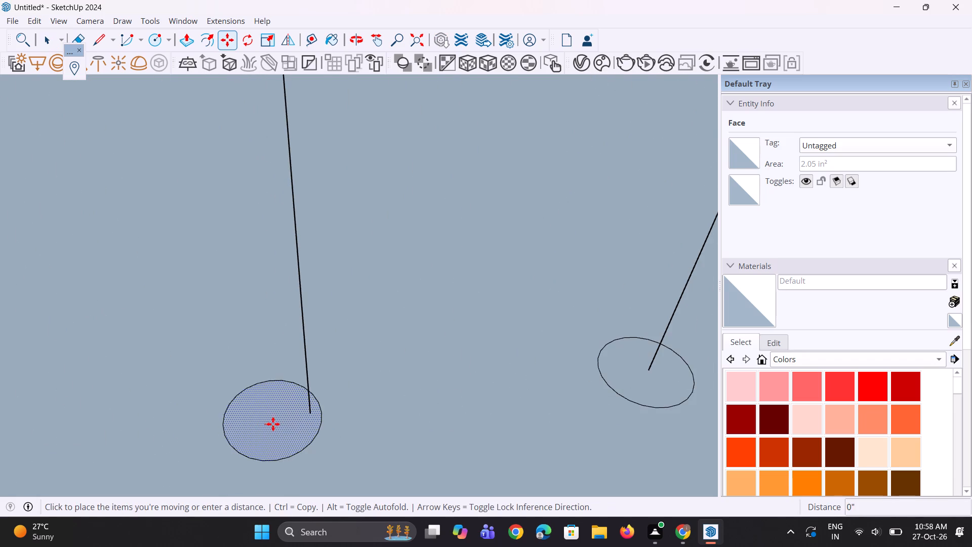
left_click(306, 424)
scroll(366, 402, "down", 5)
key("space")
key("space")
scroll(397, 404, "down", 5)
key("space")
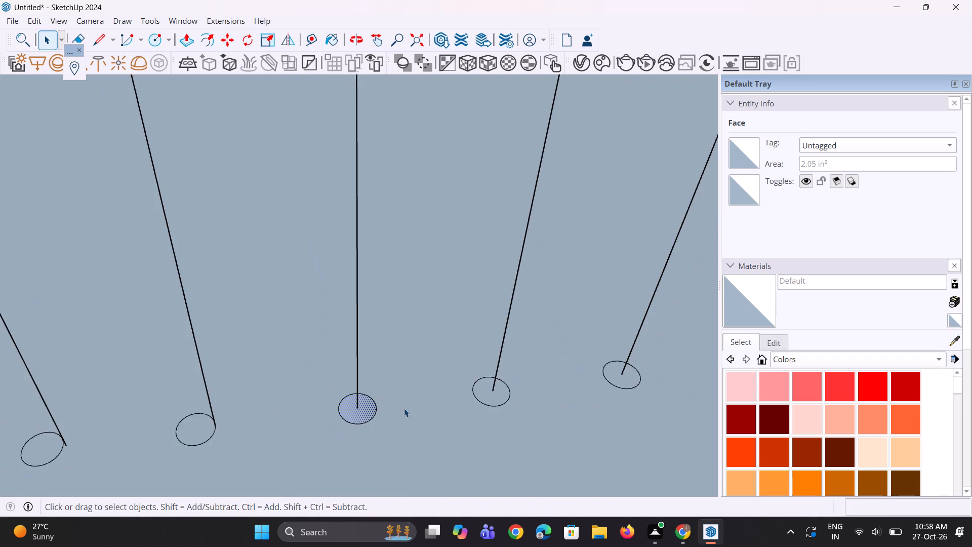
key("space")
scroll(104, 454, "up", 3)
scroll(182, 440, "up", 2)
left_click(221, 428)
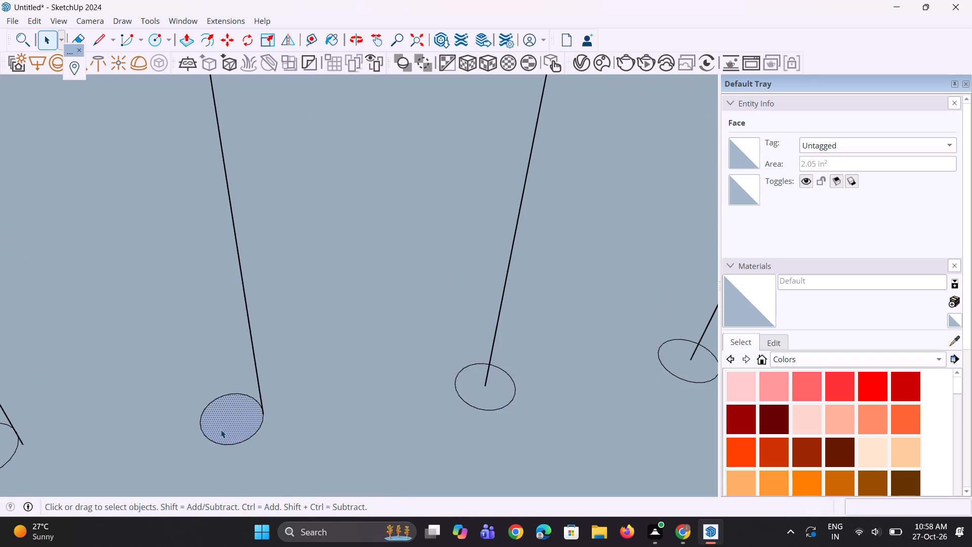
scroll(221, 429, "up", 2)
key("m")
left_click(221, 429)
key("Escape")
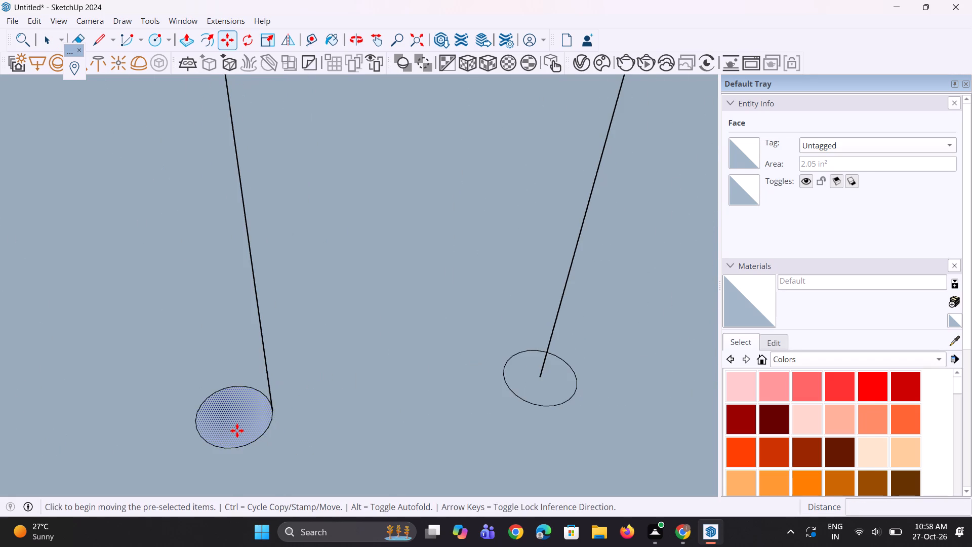
Erase the next off-centre circle, whose edge touches its line's base, beside the last centred circle.
scroll(233, 431, "up", 2)
key("e")
left_click_drag(230, 370, 223, 442)
Copy the last centred circle about 6" onto the base of the adjacent line that has no circle.
key("space")
left_click(601, 387)
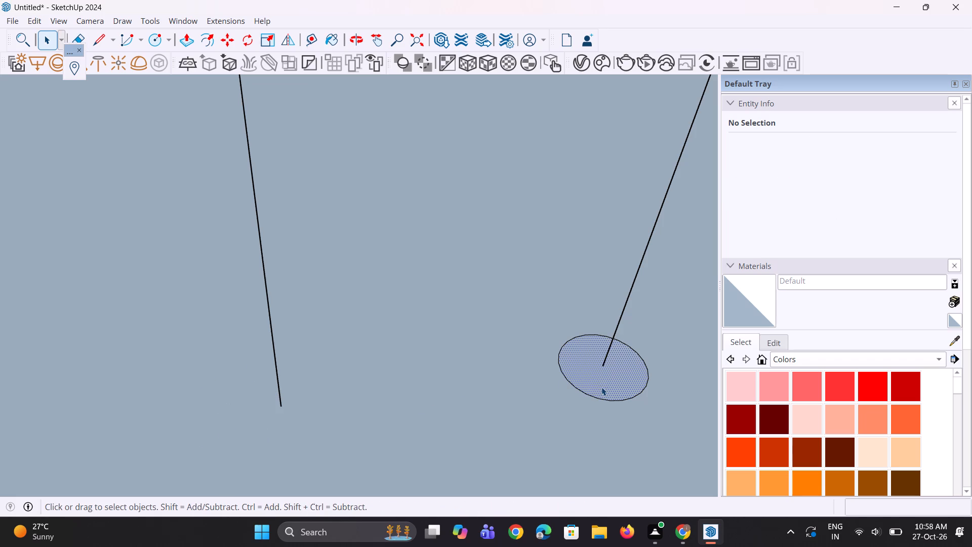
key("m")
left_click(601, 388)
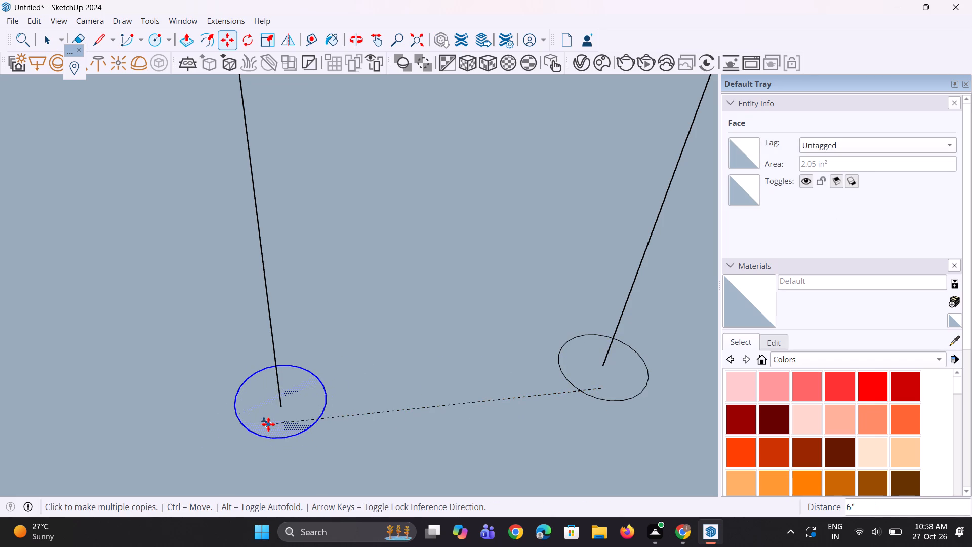
left_click(266, 427)
key("space")
key("space")
key("space")
key("space")
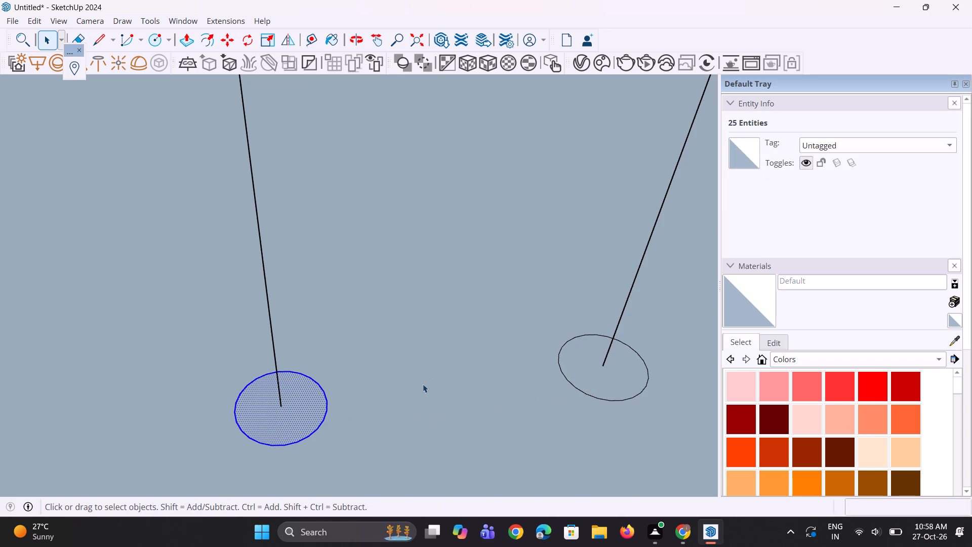
Move the next off-centre circle in the array about 15/16" along the red axis onto its line's base.
scroll(430, 385, "down", 10)
key("space")
scroll(460, 374, "down", 5)
scroll(322, 417, "up", 8)
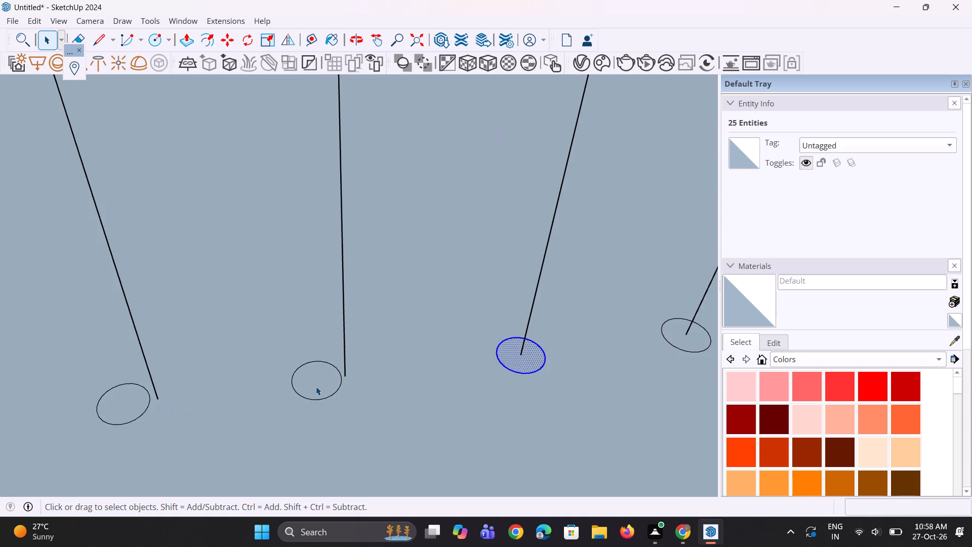
left_click(316, 386)
scroll(316, 386, "up", 7)
key("m")
left_click(317, 385)
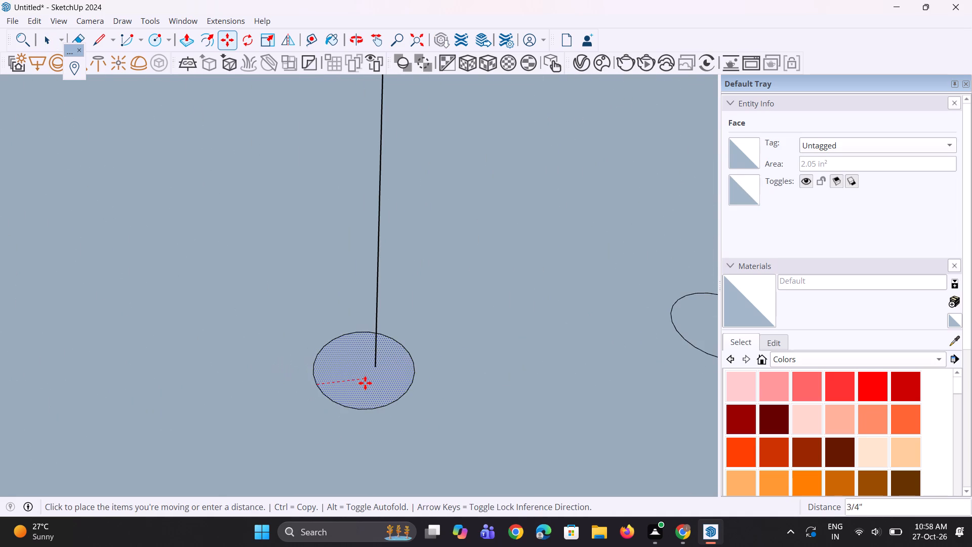
left_click(376, 384)
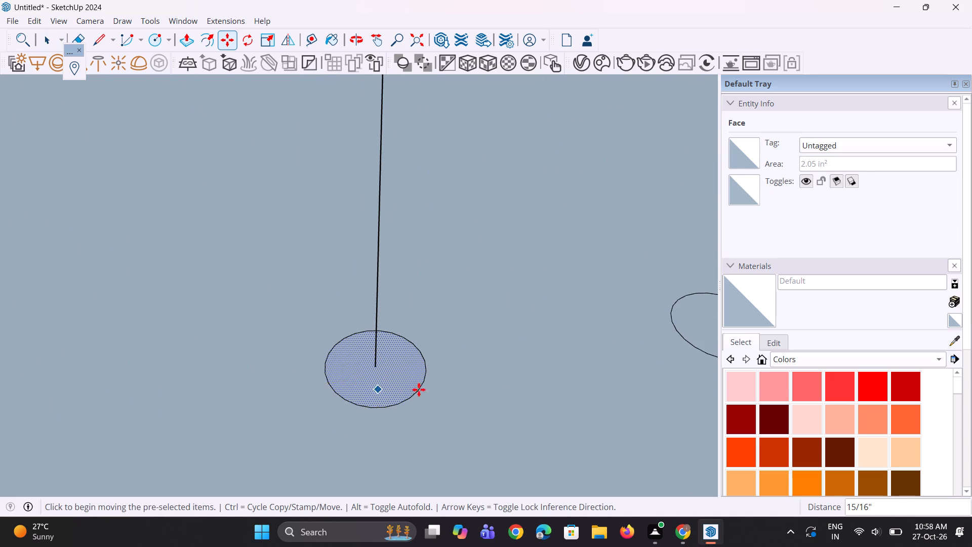
scroll(422, 392, "down", 10)
key("space")
key("space")
Move the following off-centre circle about 15/16" so it centres on its line's base.
scroll(288, 402, "up", 3)
left_click(237, 404)
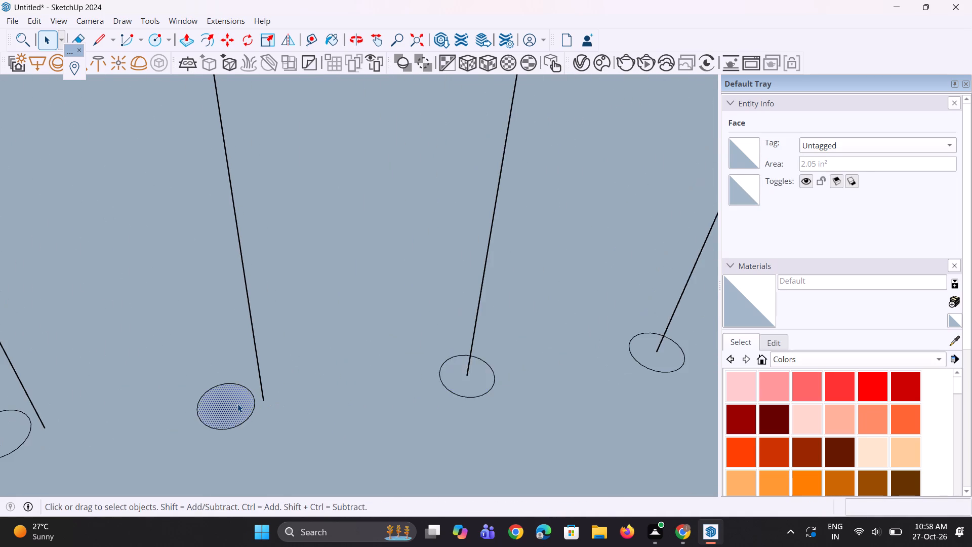
scroll(237, 404, "up", 7)
key("m")
left_click(239, 405)
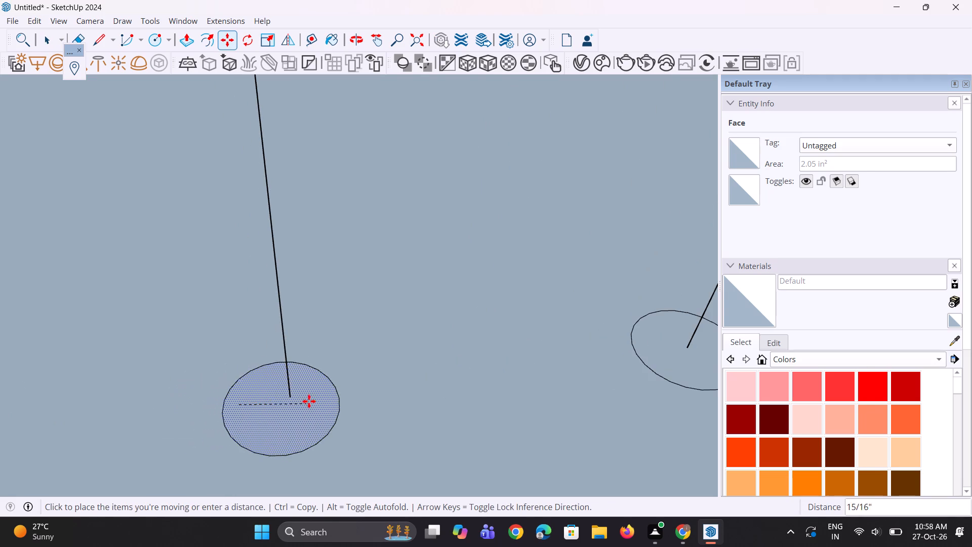
left_click(314, 400)
scroll(336, 403, "down", 6)
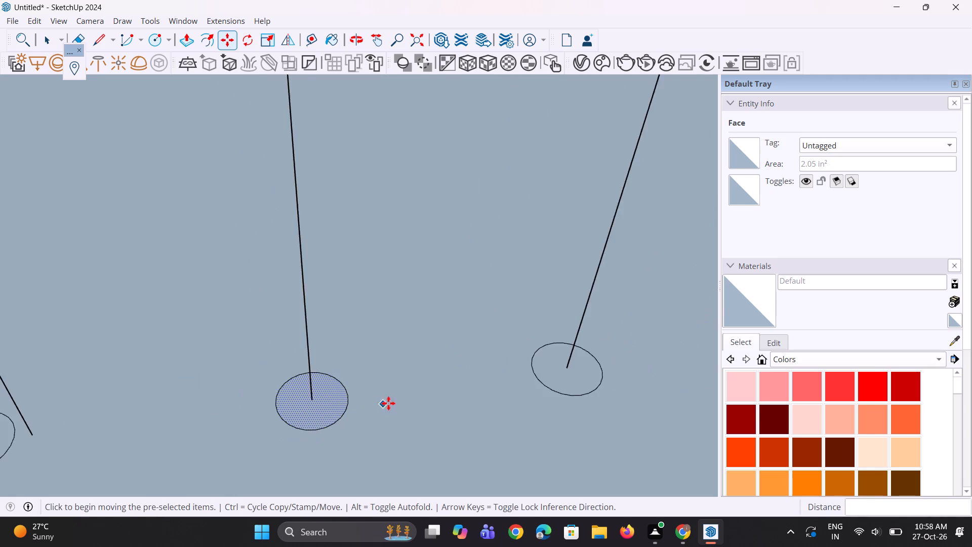
scroll(388, 403, "down", 5)
key("space")
key("space")
key("space")
Move the last off-centre circle in the row about 1 3/16" along the red axis onto its line's base.
scroll(395, 403, "down", 4)
scroll(240, 438, "up", 8)
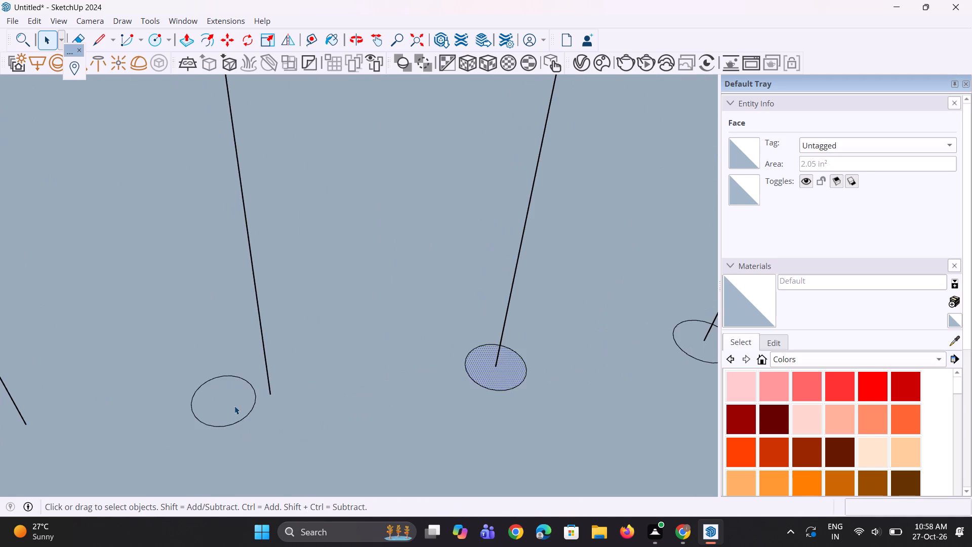
left_click(234, 406)
scroll(234, 406, "up", 6)
key("m")
left_click(233, 406)
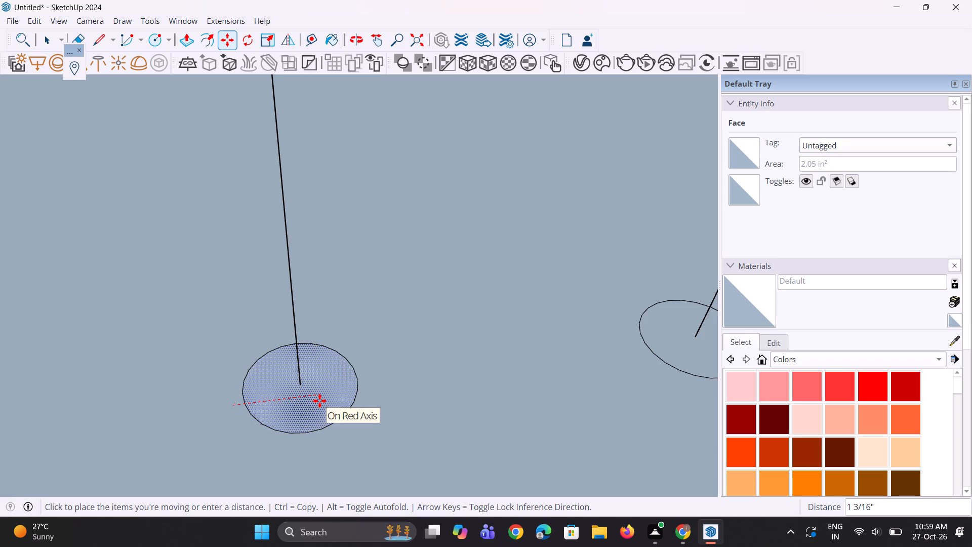
left_click(319, 401)
scroll(346, 416, "down", 5)
scroll(386, 429, "down", 6)
key("space")
key("space")
scroll(427, 431, "down", 5)
key("space")
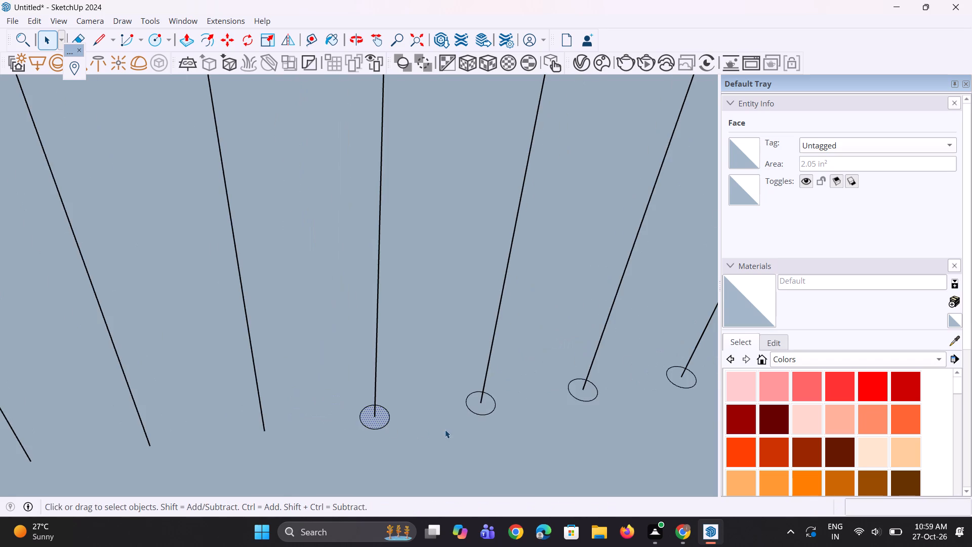
Array the last centred circle toward the side wall along the red axis, with 10 copies spaced about 6 1/4" apart.
scroll(452, 425, "down", 12)
scroll(423, 439, "up", 8)
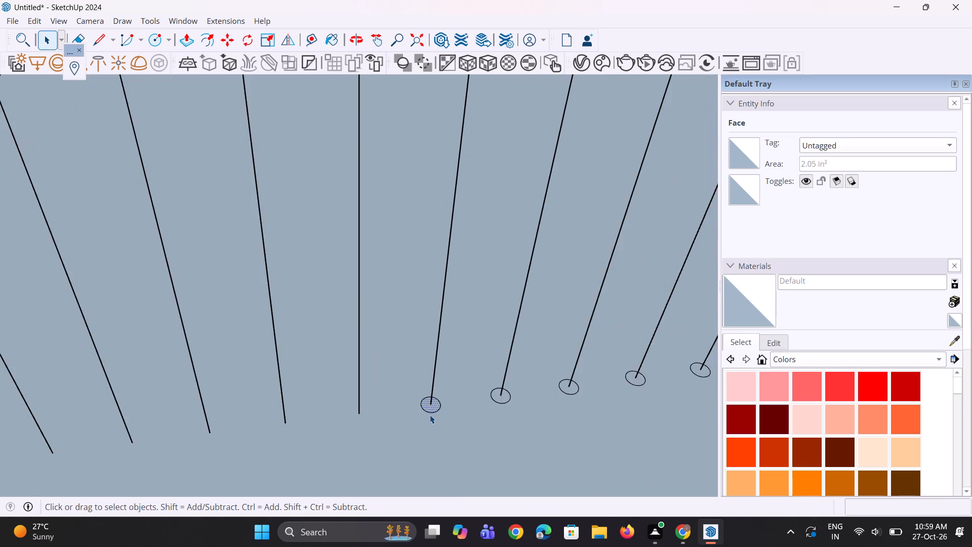
scroll(430, 415, "up", 9)
key("m")
scroll(426, 405, "up", 3)
left_click(426, 405)
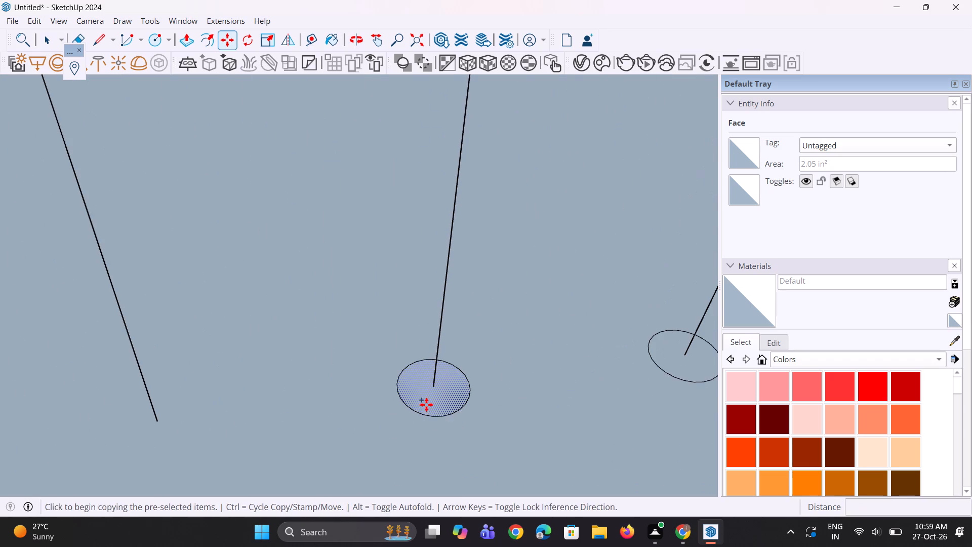
left_click(142, 443)
type("*10")
key("Return")
Examine how the arrayed circles line up with the baluster lines' bases toward the side wall.
scroll(172, 437, "up", 1)
scroll(182, 430, "down", 4)
scroll(399, 415, "down", 4)
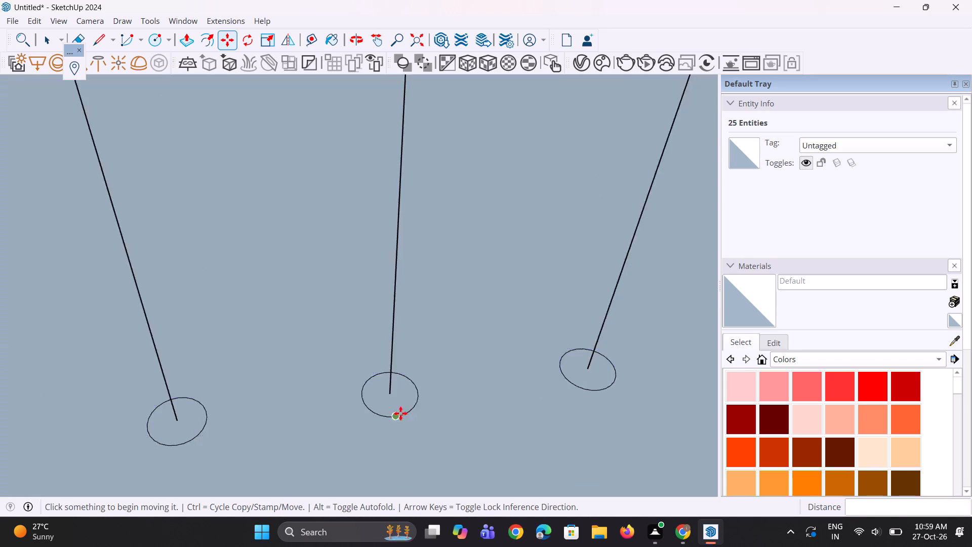
scroll(400, 413, "down", 18)
scroll(399, 411, "down", 4)
scroll(356, 438, "up", 1)
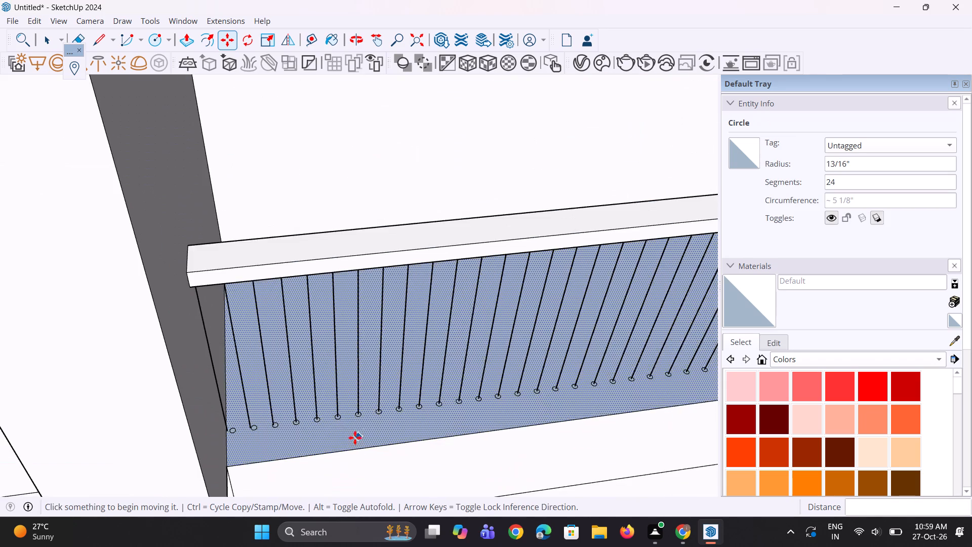
middle_click_drag(351, 437, 339, 420)
scroll(339, 420, "up", 8)
key("space")
scroll(325, 432, "up", 4)
key("space")
key("space")
scroll(239, 425, "up", 3)
key("space")
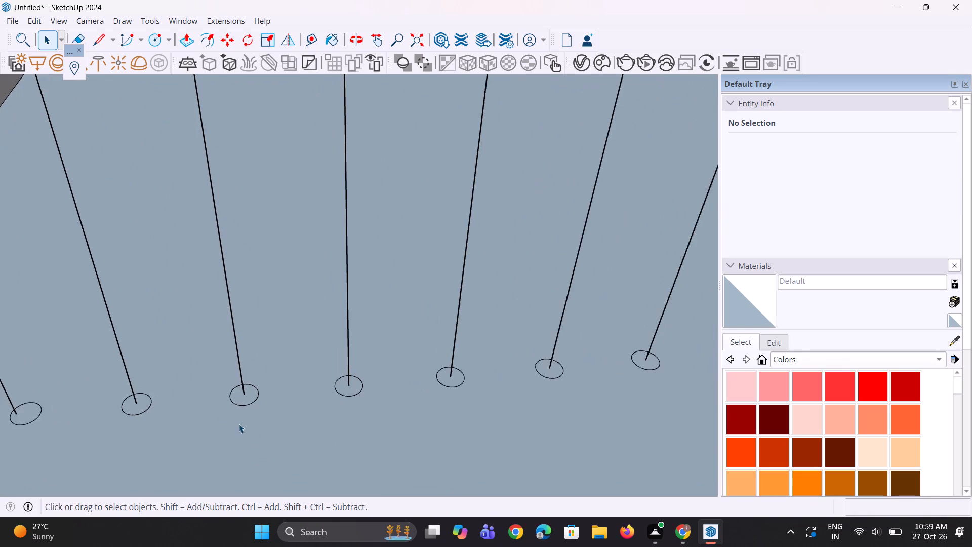
key("space")
scroll(127, 423, "up", 2)
scroll(203, 436, "down", 9)
scroll(264, 420, "down", 5)
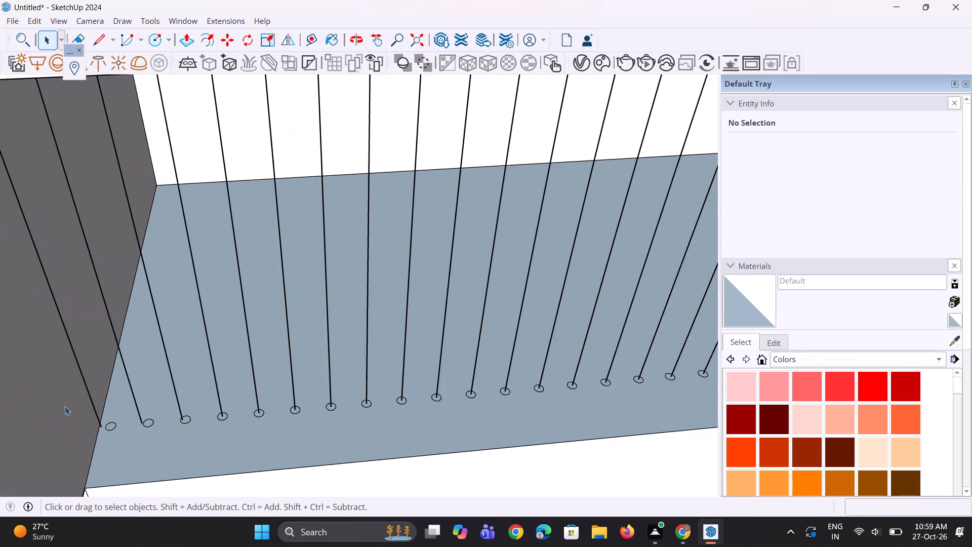
Move the second circle from the side wall along the red axis to centre it on its line's base.
scroll(65, 406, "up", 4)
scroll(139, 418, "up", 8)
left_click(195, 439)
scroll(189, 443, "up", 2)
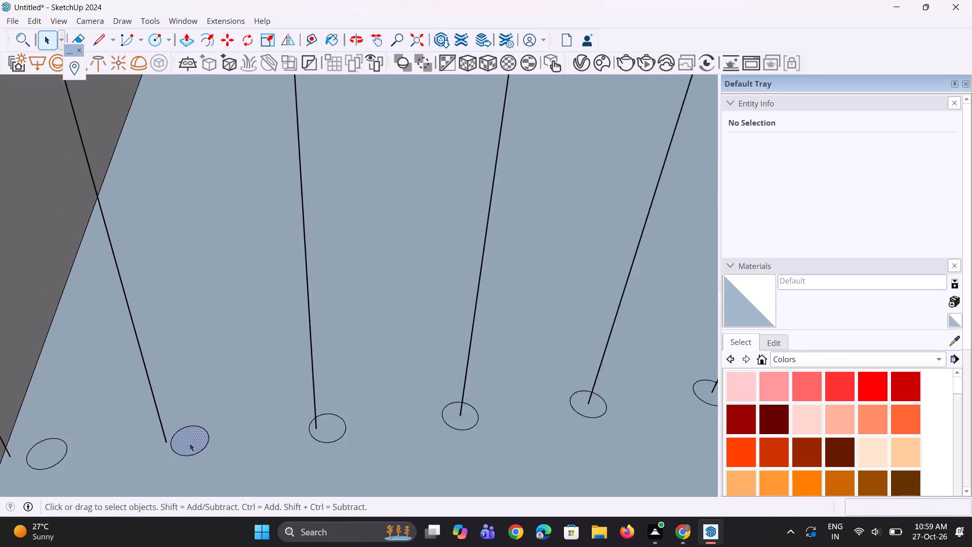
scroll(189, 443, "up", 4)
key("m")
left_click(169, 449)
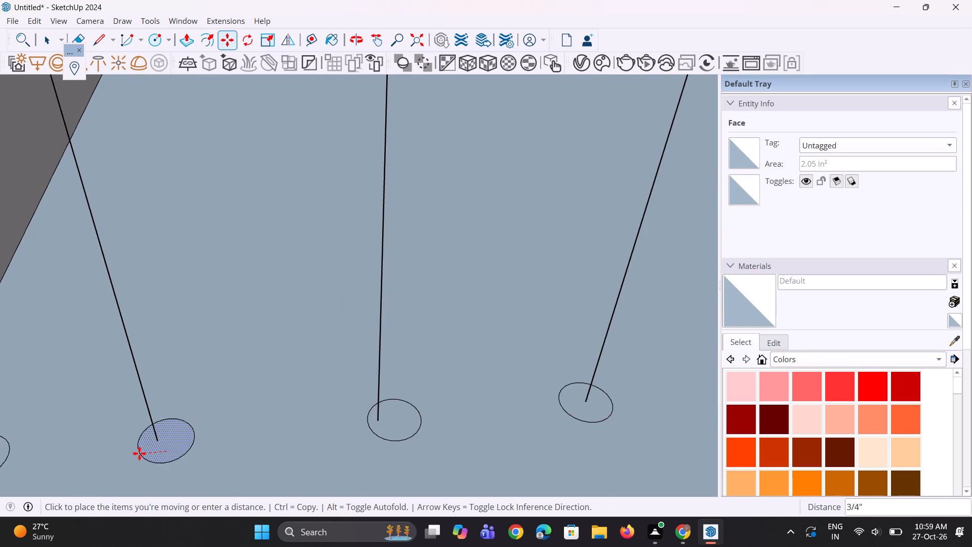
left_click(132, 455)
key("space")
key("space")
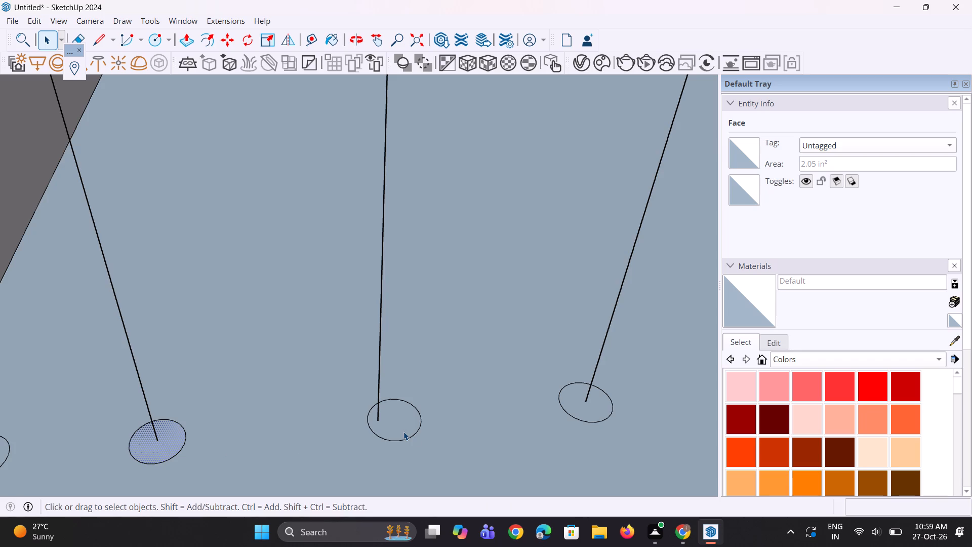
Move the third circle from the side wall about 5/16" to centre it on its line's base.
left_click(403, 432)
scroll(403, 432, "up", 5)
key("m")
left_click(400, 432)
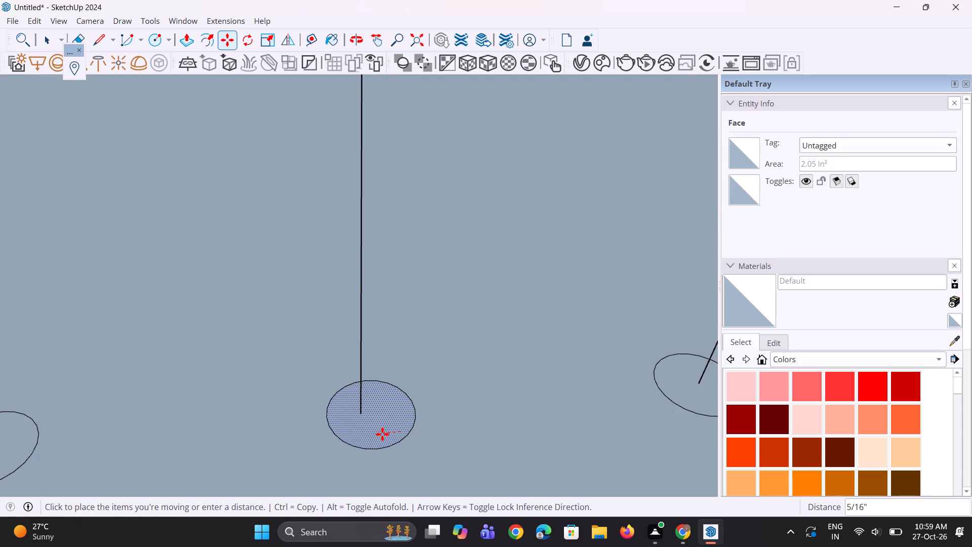
left_click(381, 434)
scroll(482, 446, "down", 11)
key("space")
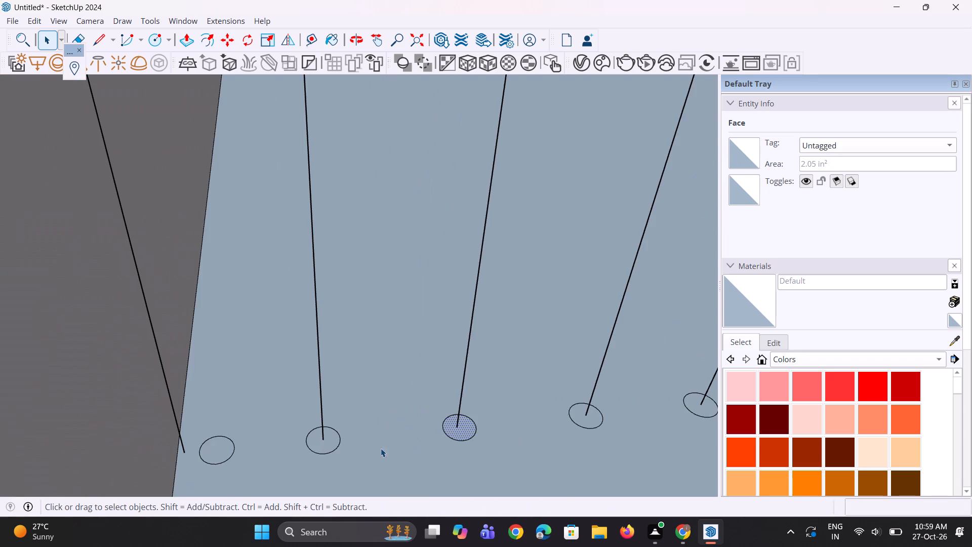
key("space")
Delete the baluster line nearest the side wall together with the off-centre circle beside it.
scroll(276, 447, "up", 2)
left_click(206, 452)
scroll(206, 452, "up", 6)
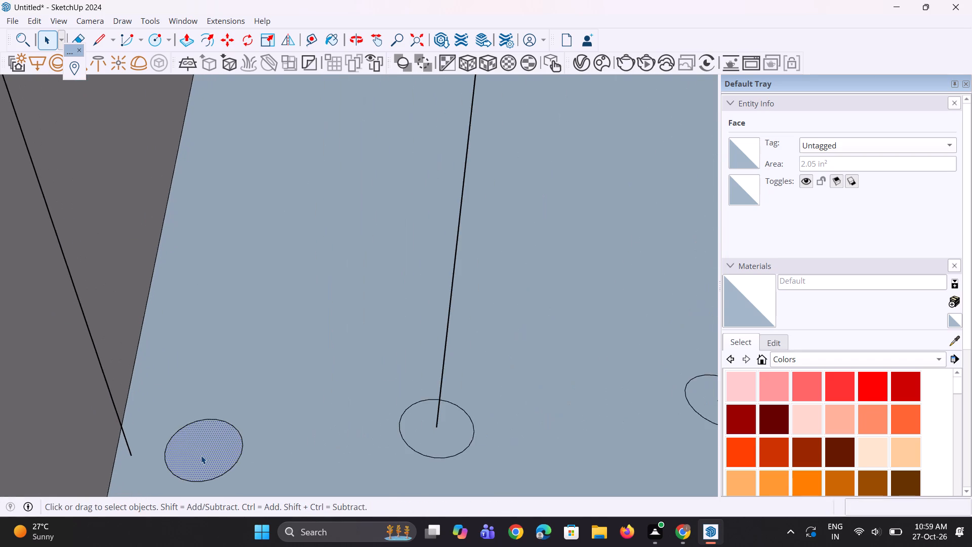
scroll(201, 455, "down", 5)
left_click(156, 446)
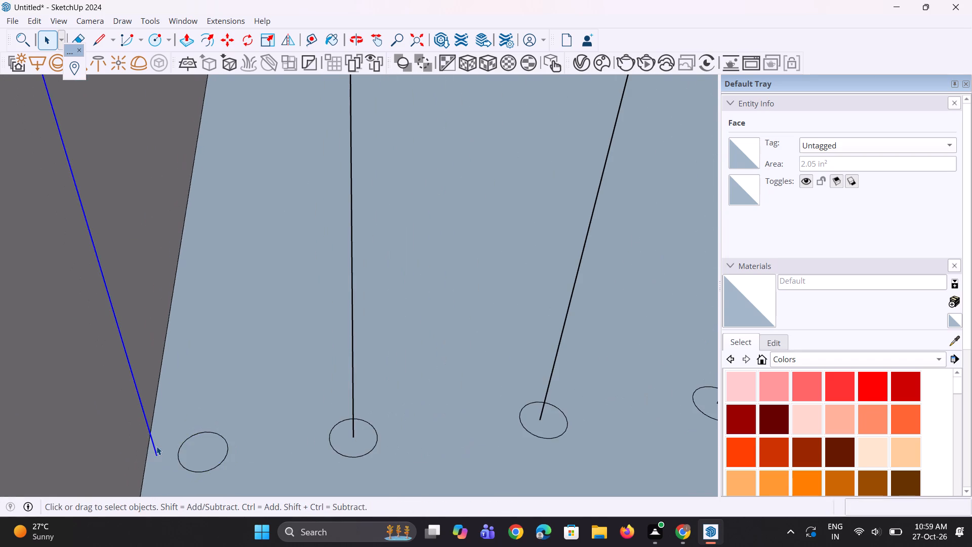
key("Delete")
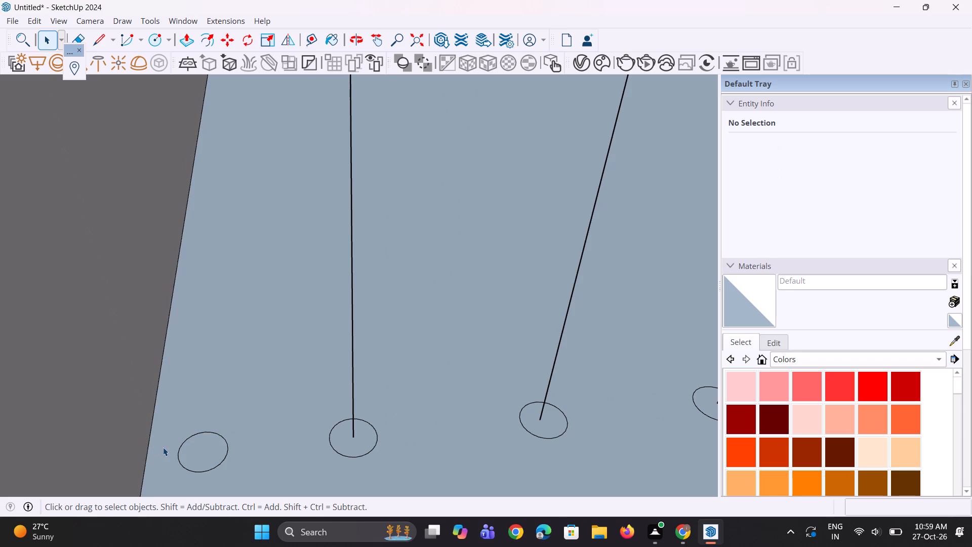
key("e")
left_click_drag(179, 434, 197, 471)
Inspect the baluster lines and base circles along the whole railing, up to the wall at the opposite end.
scroll(208, 466, "down", 9)
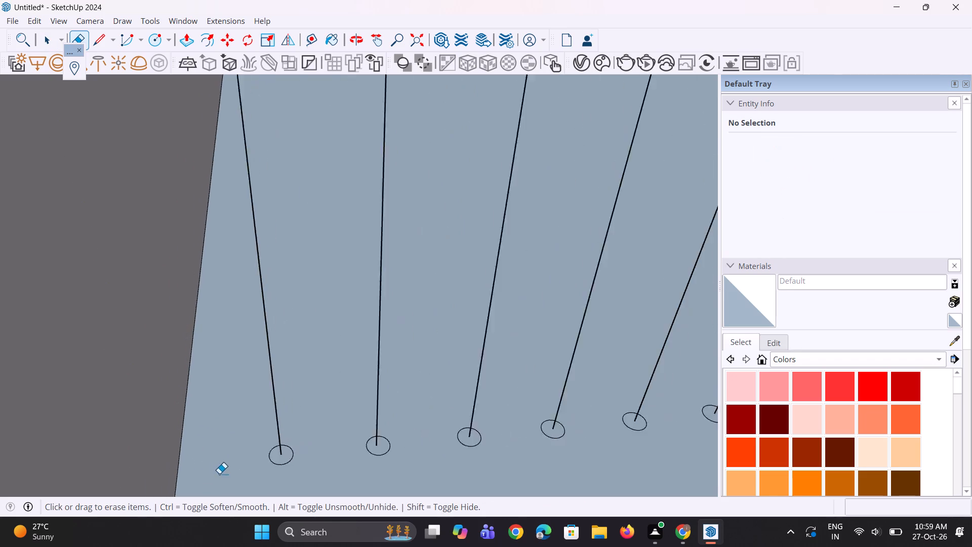
scroll(219, 474, "down", 9)
middle_click_drag(272, 432, 257, 367)
scroll(218, 434, "down", 12)
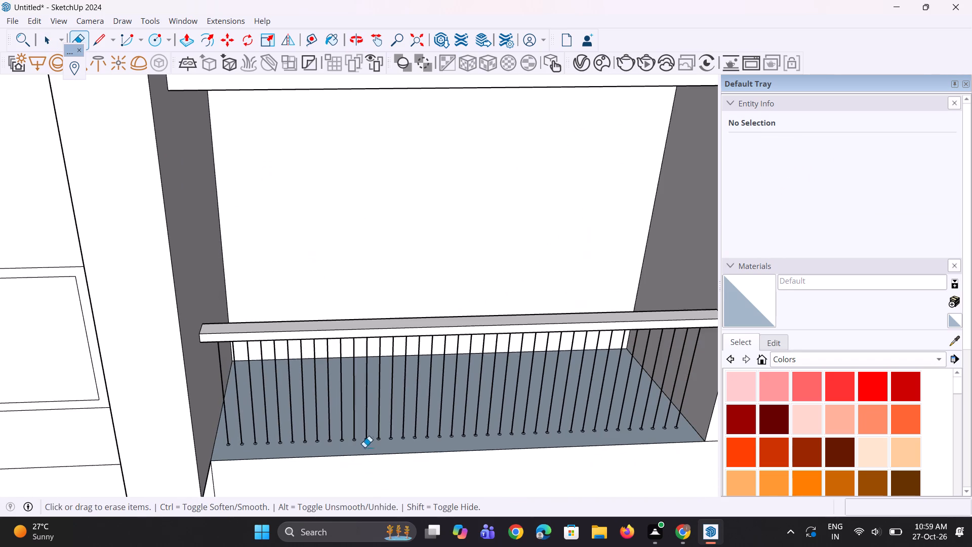
middle_click_drag(338, 404, 311, 367)
scroll(263, 385, "down", 5)
middle_click_drag(478, 386, 498, 431)
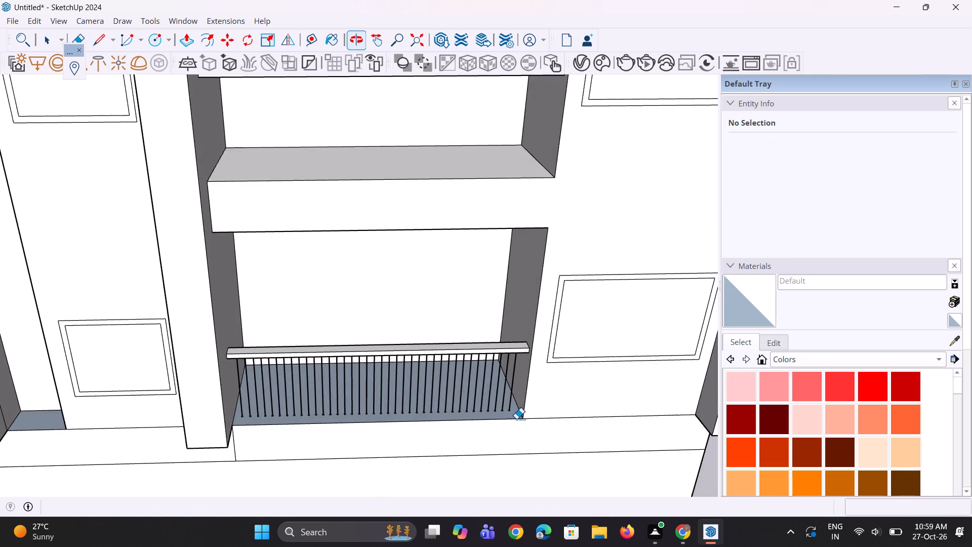
scroll(517, 418, "up", 19)
middle_click_drag(503, 411, 504, 443)
key("space")
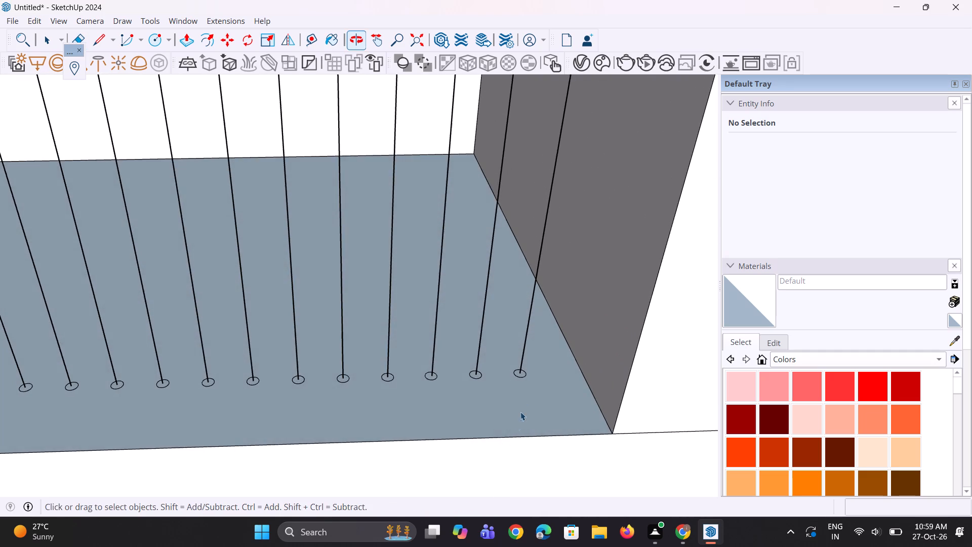
key("space")
scroll(528, 392, "up", 2)
scroll(513, 435, "down", 12)
scroll(522, 394, "up", 7)
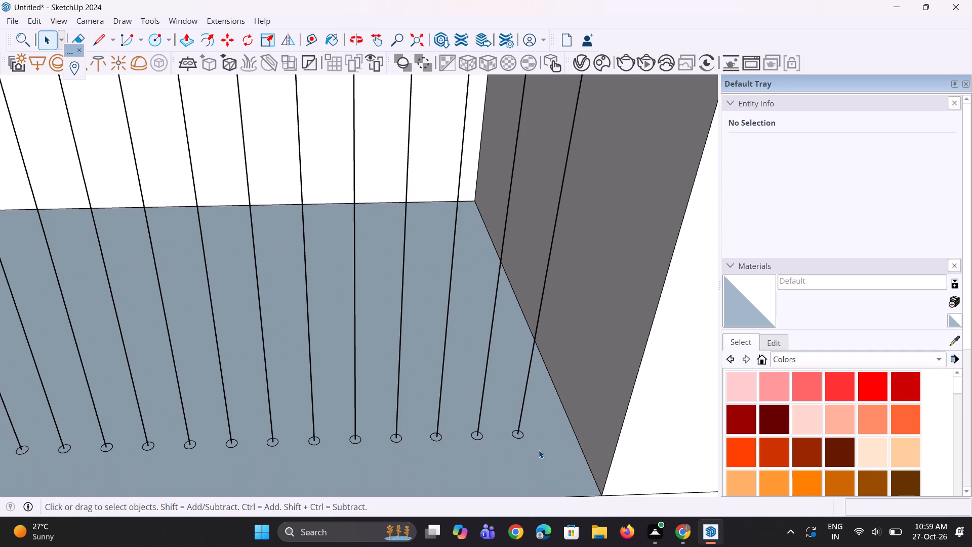
scroll(496, 485, "down", 18)
scroll(523, 421, "down", 10)
Draw a vertical baluster line about 5' 7 3/16" long from the second-floor bay's rail down to its floor, near the side wall.
middle_click_drag(524, 384, 499, 177)
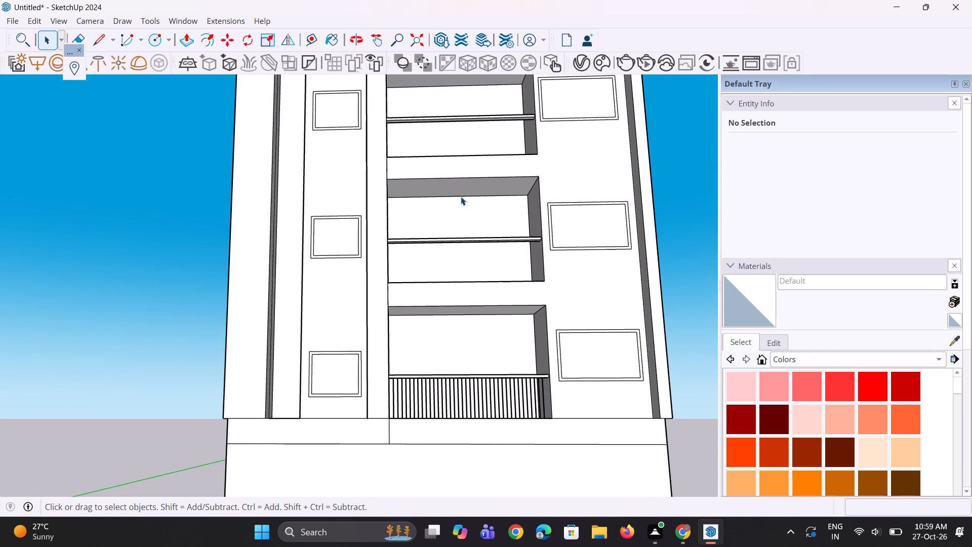
scroll(461, 197, "up", 6)
middle_click_drag(521, 264, 541, 150)
scroll(610, 207, "up", 5)
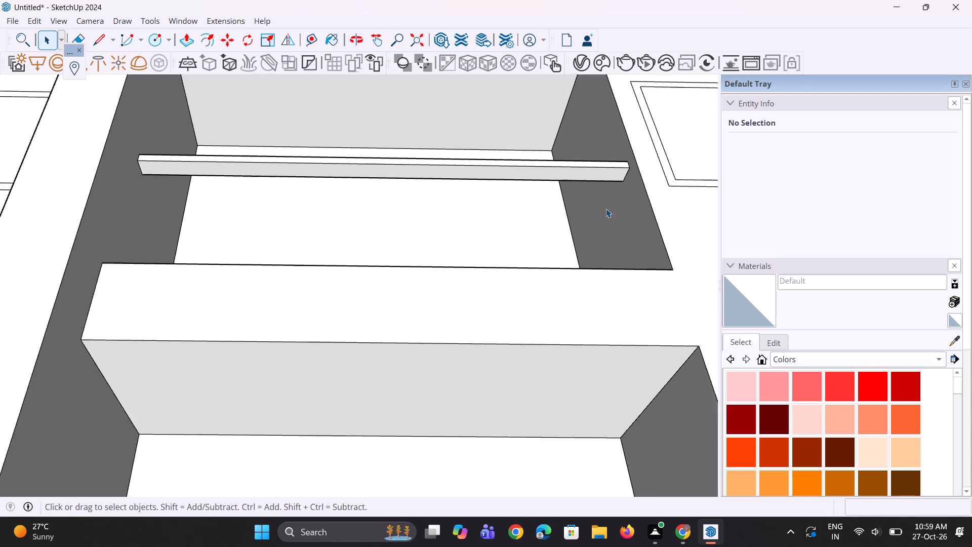
scroll(606, 209, "up", 2)
key("l")
scroll(599, 186, "up", 10)
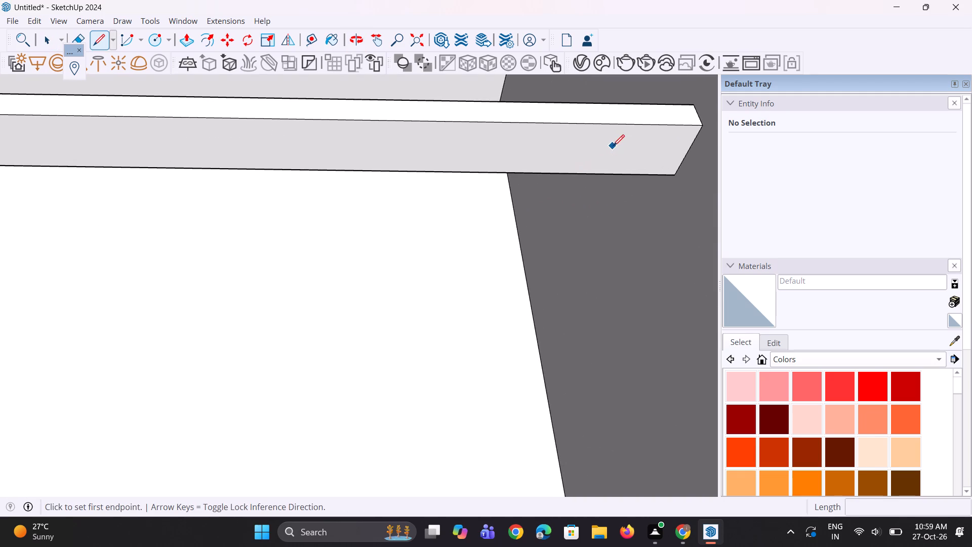
left_click(616, 140)
middle_click_drag(611, 244, 628, 411)
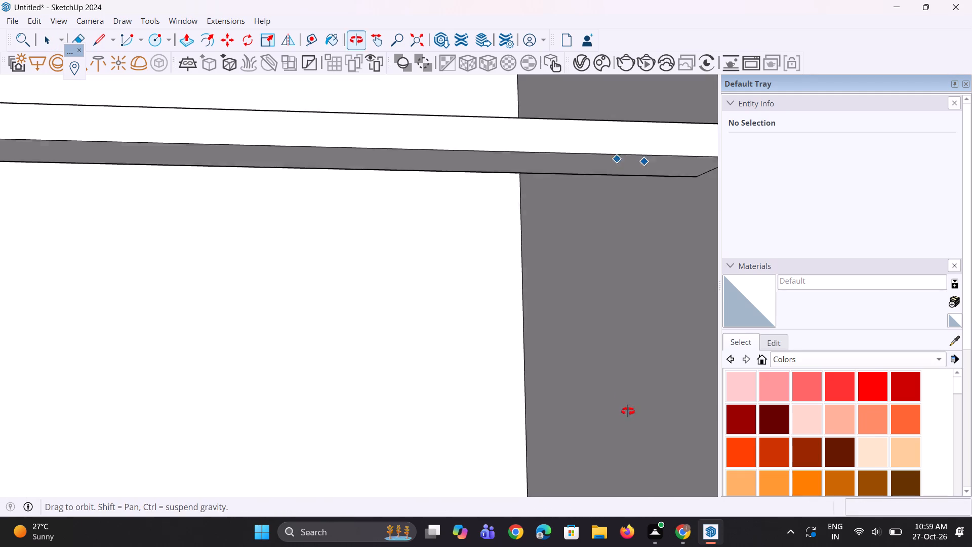
middle_click_drag(628, 411, 628, 422)
scroll(618, 364, "down", 11)
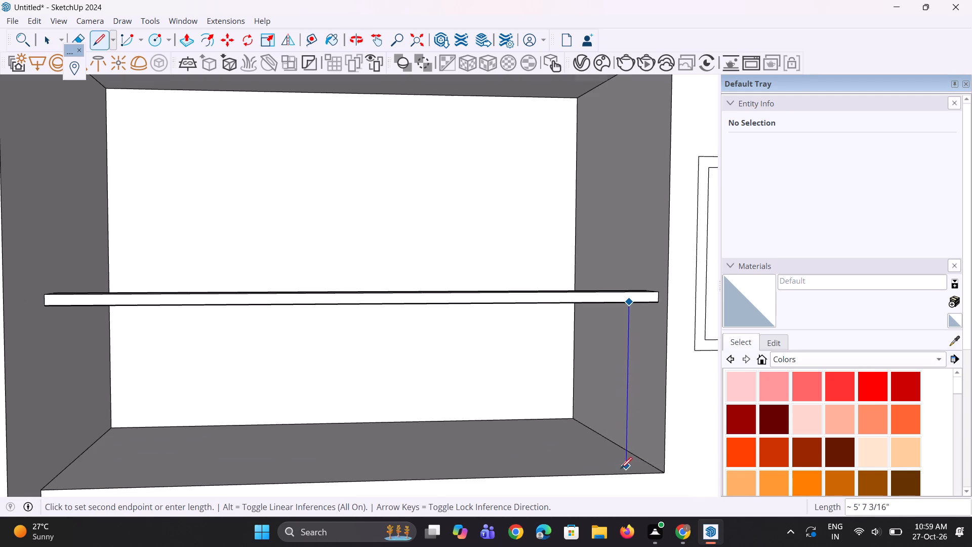
scroll(621, 468, "up", 8)
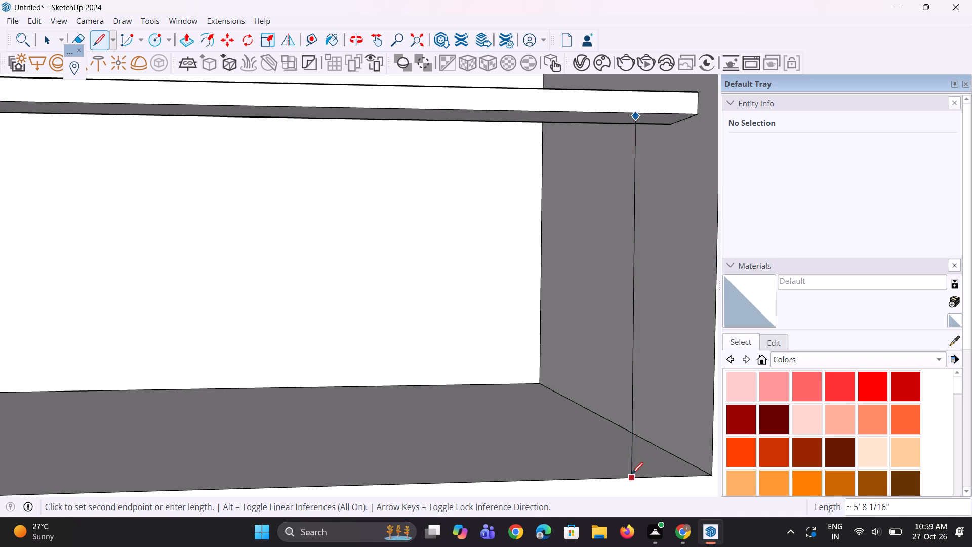
scroll(632, 473, "up", 2)
middle_click_drag(628, 476, 627, 515)
scroll(626, 362, "down", 4)
scroll(619, 318, "down", 2)
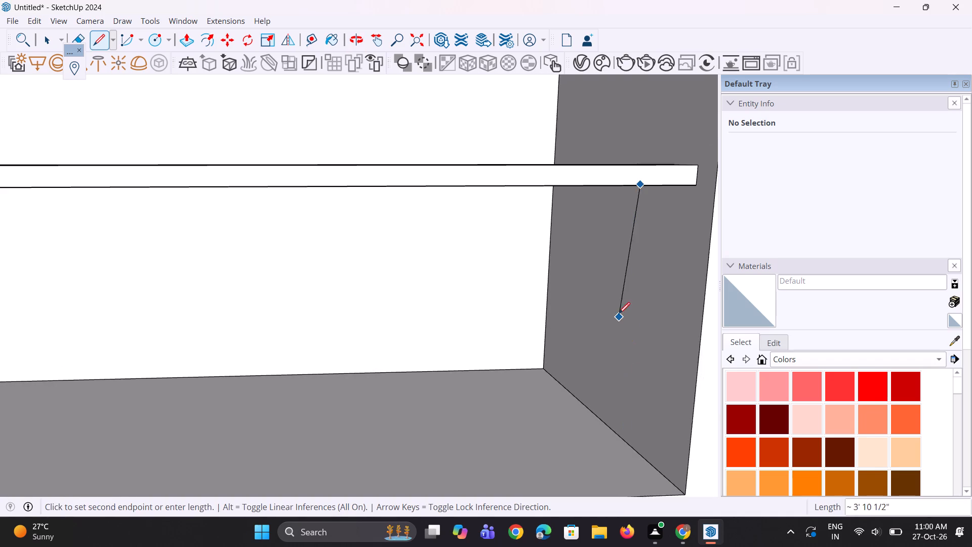
scroll(619, 314, "down", 6)
scroll(610, 349, "up", 6)
middle_click_drag(615, 380, 622, 397)
scroll(630, 430, "up", 3)
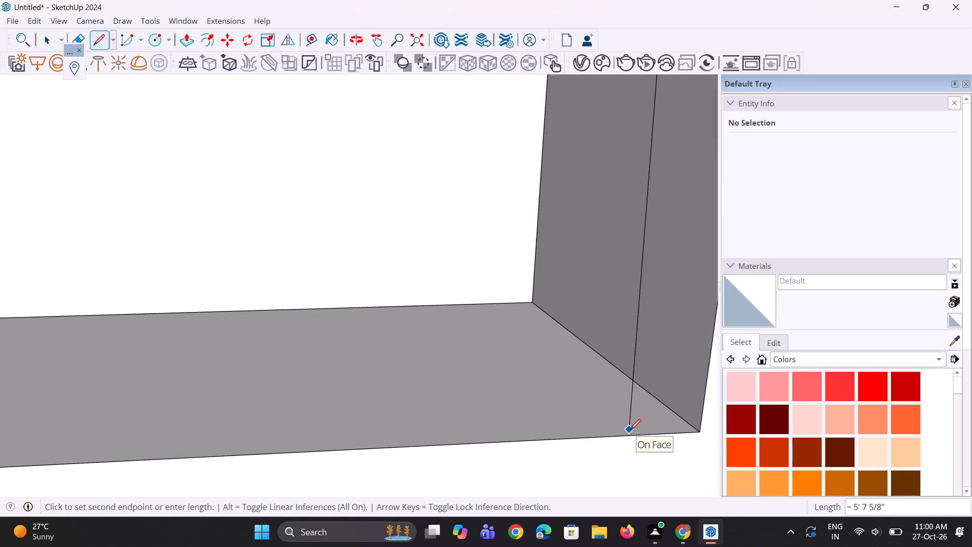
scroll(630, 431, "up", 3)
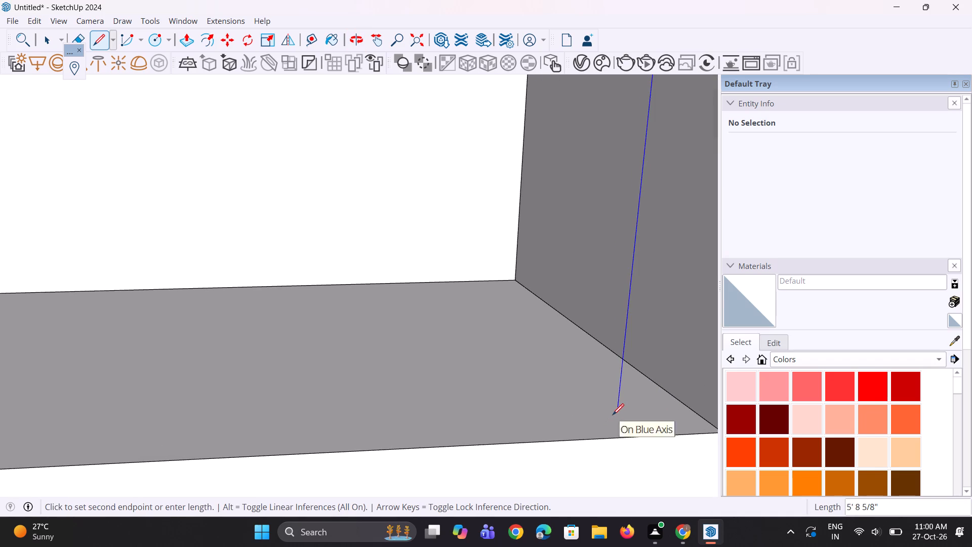
left_click(618, 410)
middle_click_drag(598, 456, 612, 411)
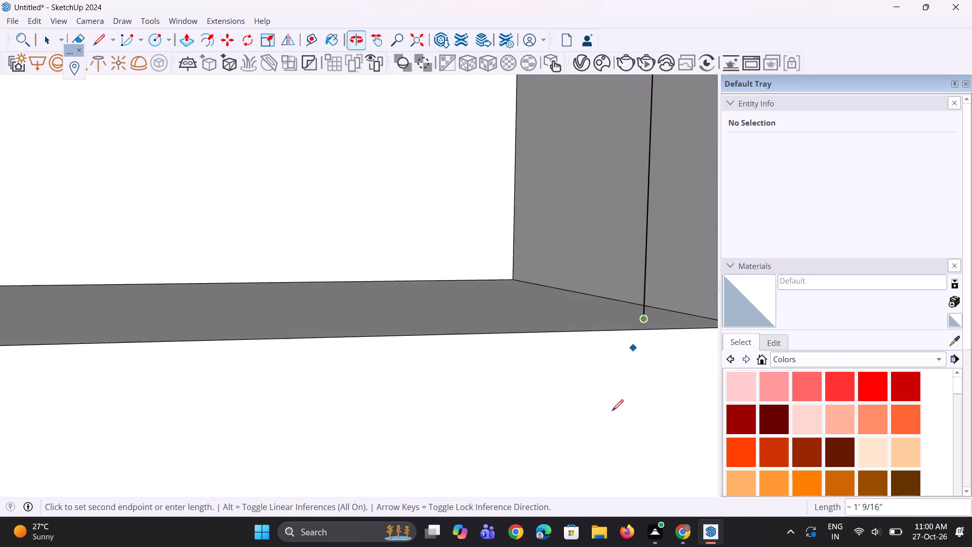
scroll(610, 438, "down", 12)
middle_click_drag(635, 420, 631, 394)
scroll(629, 348, "up", 3)
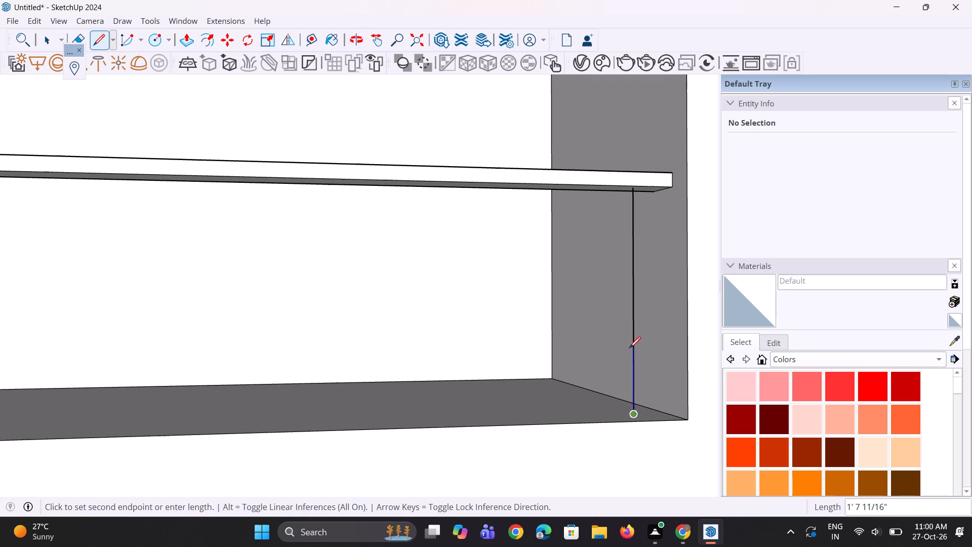
key("space")
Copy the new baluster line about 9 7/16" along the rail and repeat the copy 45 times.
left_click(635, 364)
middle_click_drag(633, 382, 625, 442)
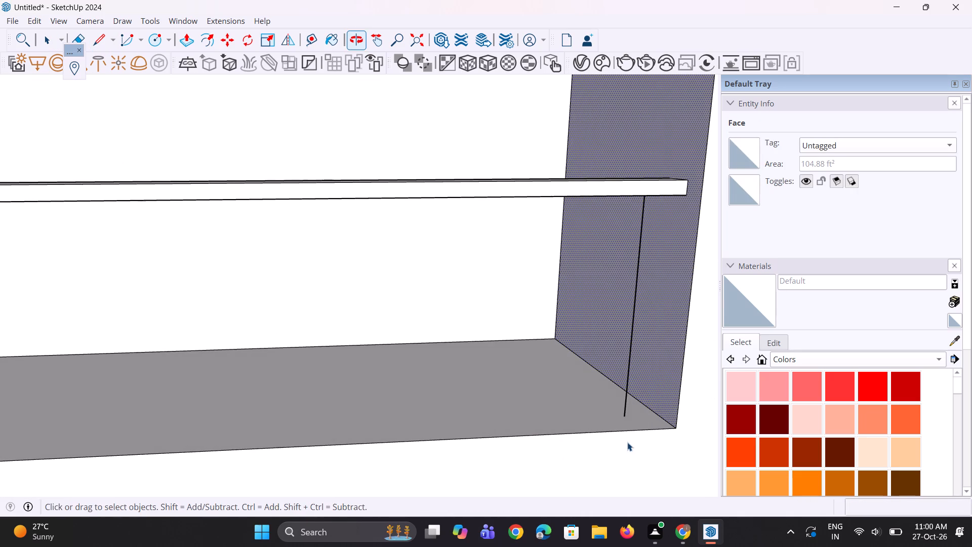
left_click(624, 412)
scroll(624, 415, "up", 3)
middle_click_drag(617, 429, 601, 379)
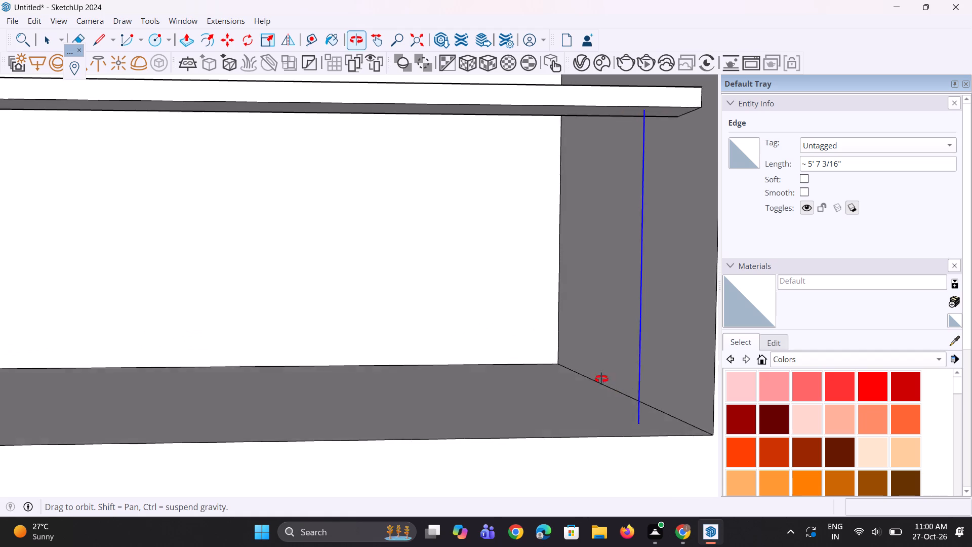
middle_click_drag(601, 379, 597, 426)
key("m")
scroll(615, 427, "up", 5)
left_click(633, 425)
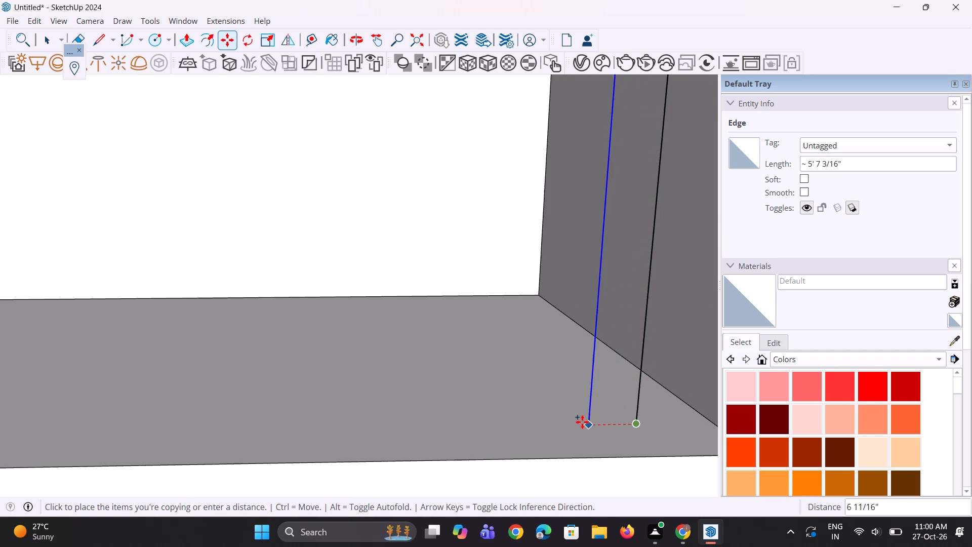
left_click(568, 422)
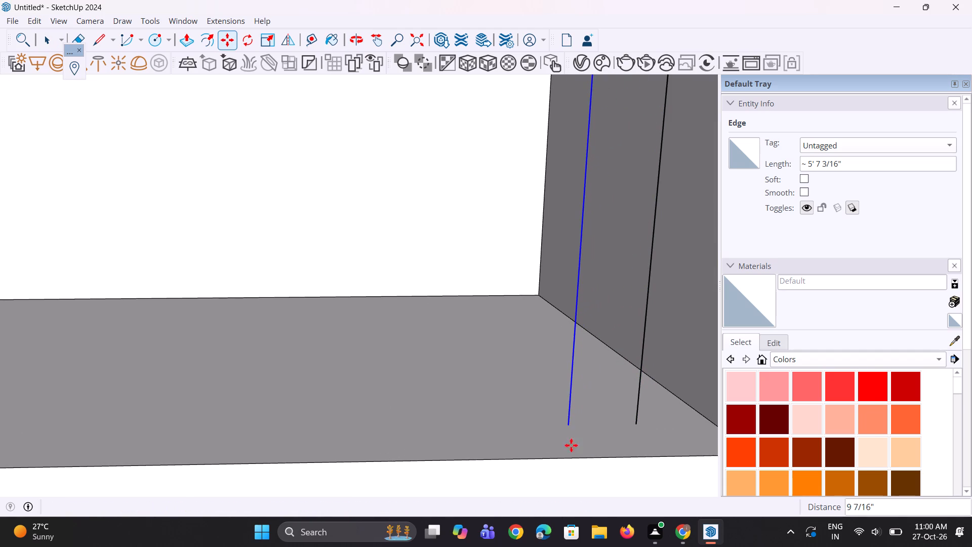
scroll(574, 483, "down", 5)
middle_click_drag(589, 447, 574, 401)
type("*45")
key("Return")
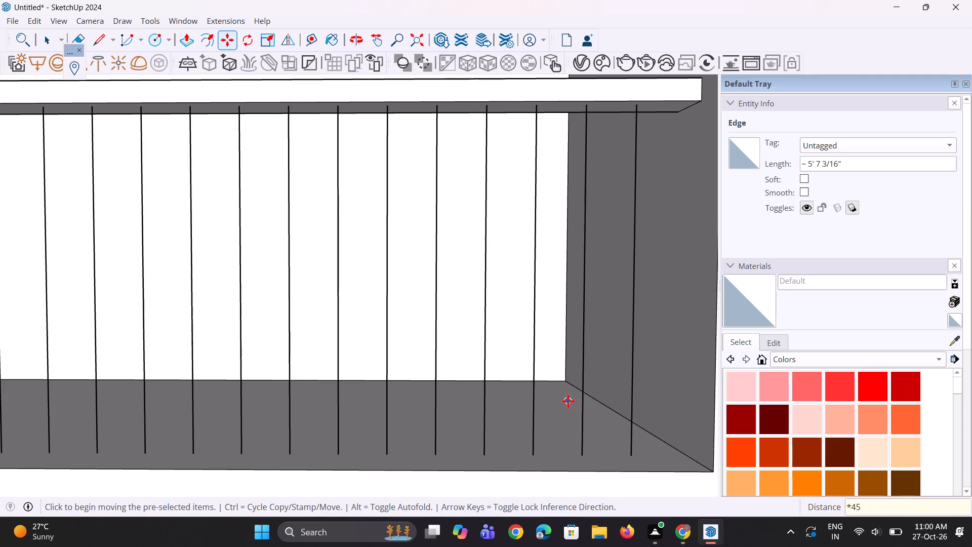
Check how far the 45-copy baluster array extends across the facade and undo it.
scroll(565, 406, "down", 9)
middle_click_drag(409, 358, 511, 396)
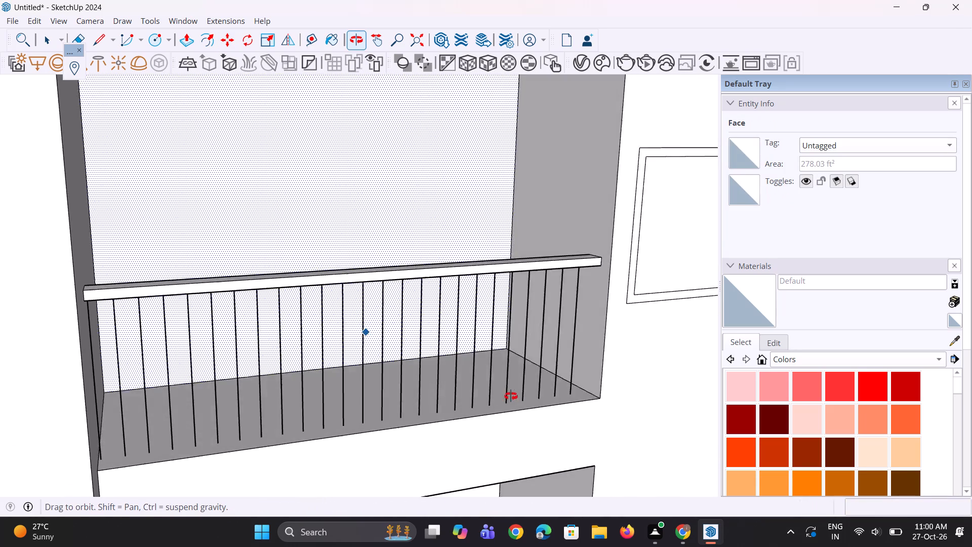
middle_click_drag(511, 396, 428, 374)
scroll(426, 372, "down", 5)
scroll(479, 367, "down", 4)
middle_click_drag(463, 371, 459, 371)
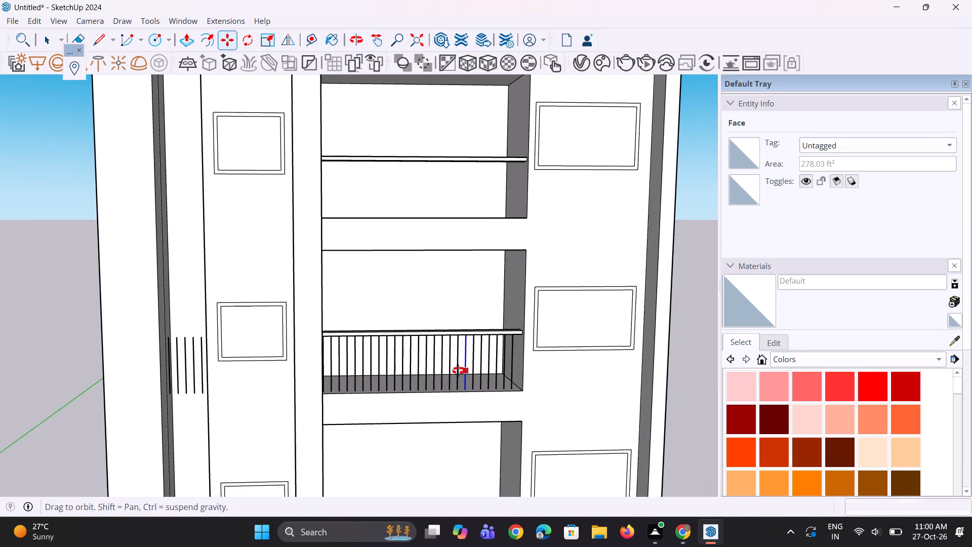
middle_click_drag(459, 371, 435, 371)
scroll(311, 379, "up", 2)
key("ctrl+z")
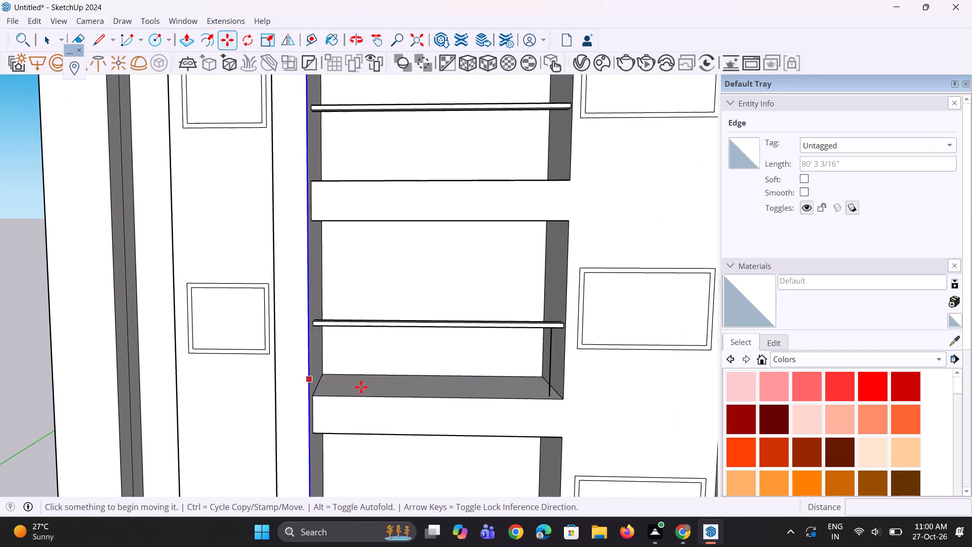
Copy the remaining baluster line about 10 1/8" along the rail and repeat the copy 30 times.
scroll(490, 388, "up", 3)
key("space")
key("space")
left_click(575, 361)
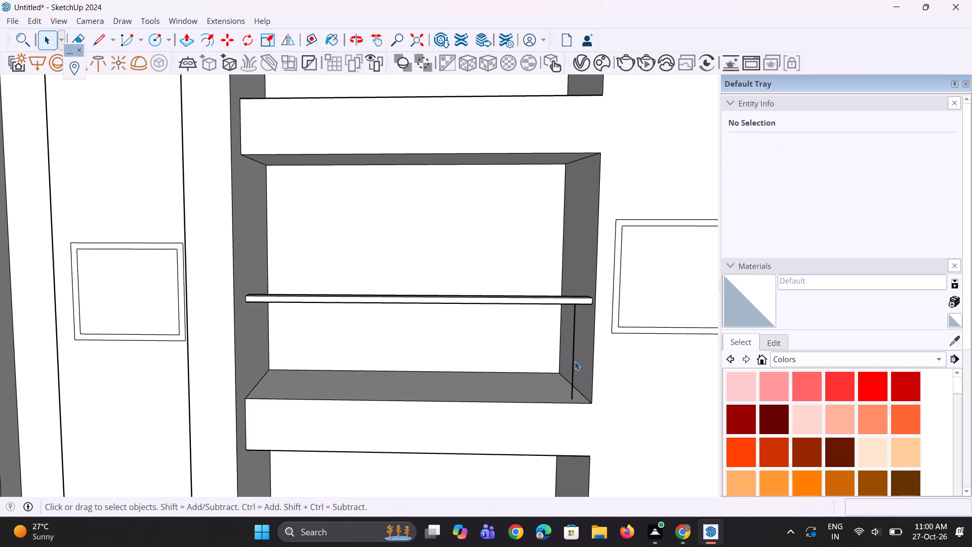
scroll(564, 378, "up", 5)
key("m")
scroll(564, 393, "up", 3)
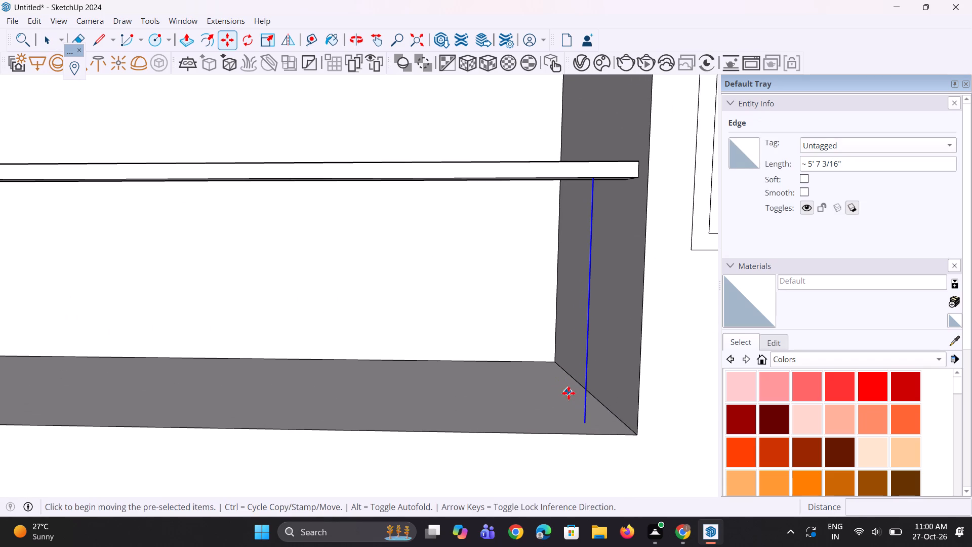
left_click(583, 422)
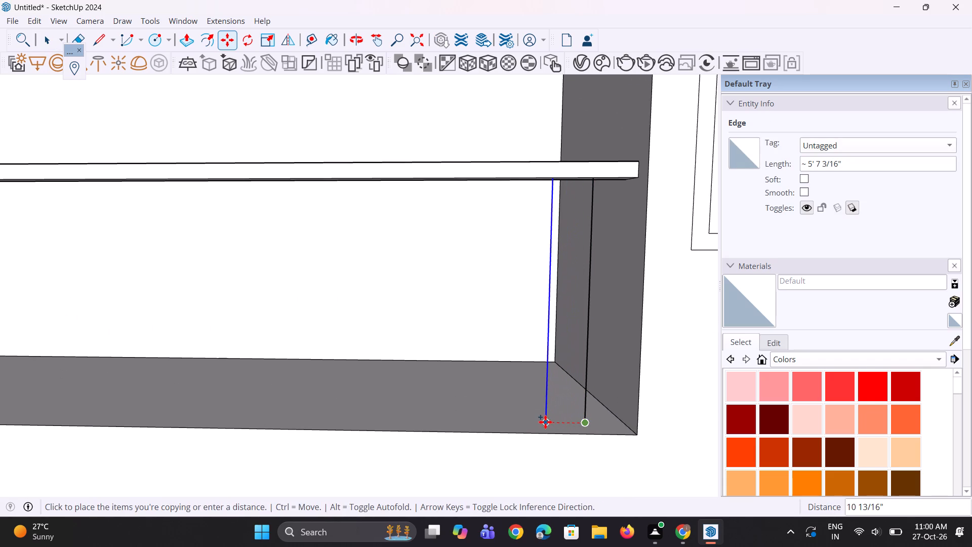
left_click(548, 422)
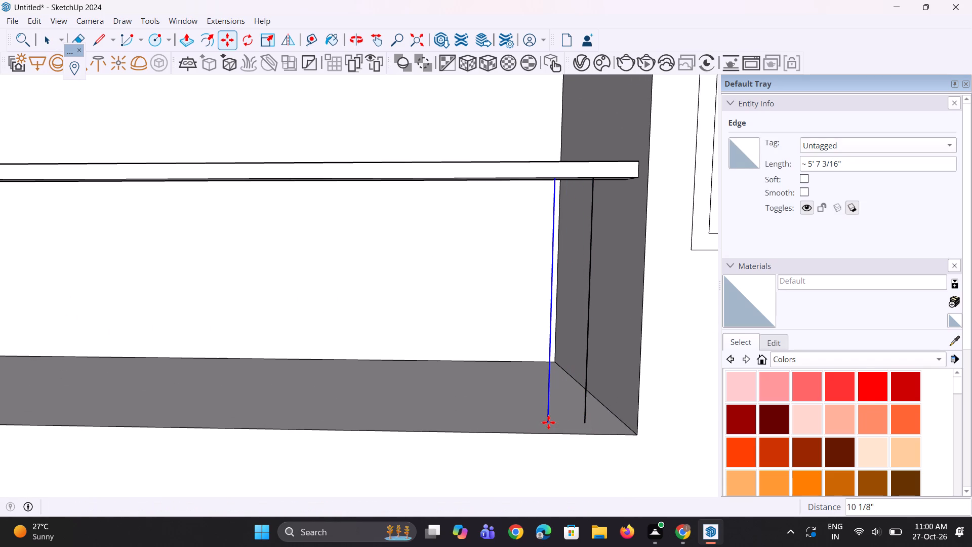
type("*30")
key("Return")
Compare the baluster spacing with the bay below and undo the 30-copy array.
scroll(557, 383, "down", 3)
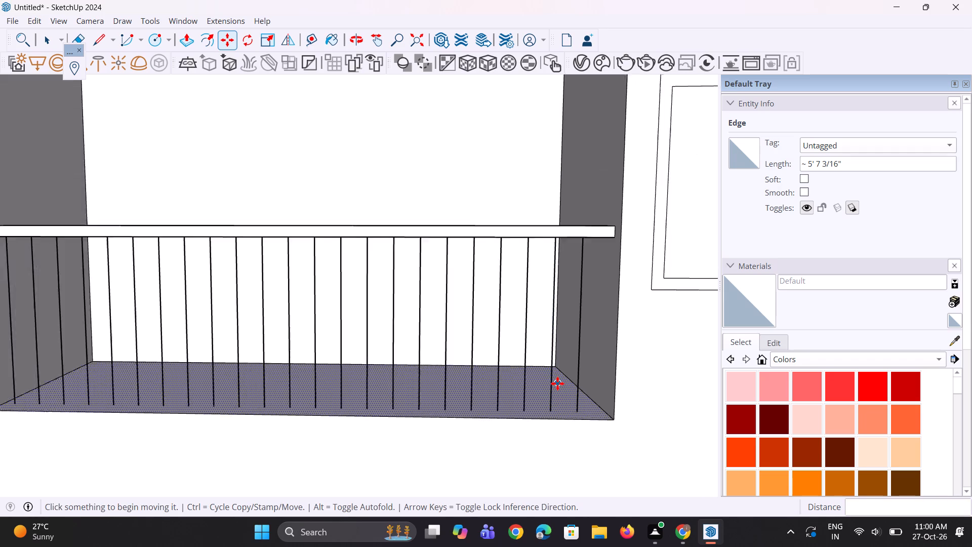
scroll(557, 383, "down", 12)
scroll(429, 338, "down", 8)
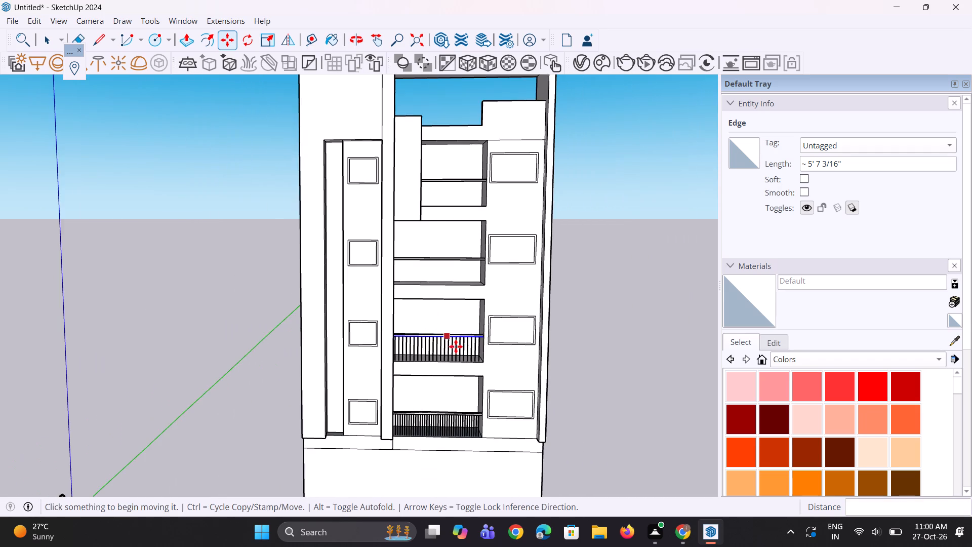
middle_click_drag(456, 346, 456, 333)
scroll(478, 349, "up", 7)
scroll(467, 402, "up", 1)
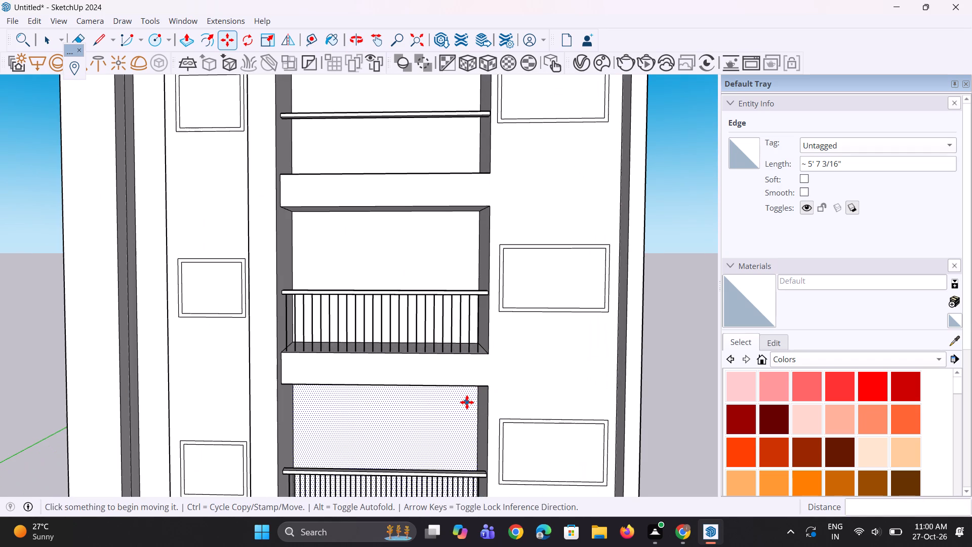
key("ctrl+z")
Move the remaining baluster line about 3" closer to the bay's side wall.
scroll(473, 379, "up", 3)
key("space")
scroll(478, 351, "up", 1)
key("space")
left_click(481, 339)
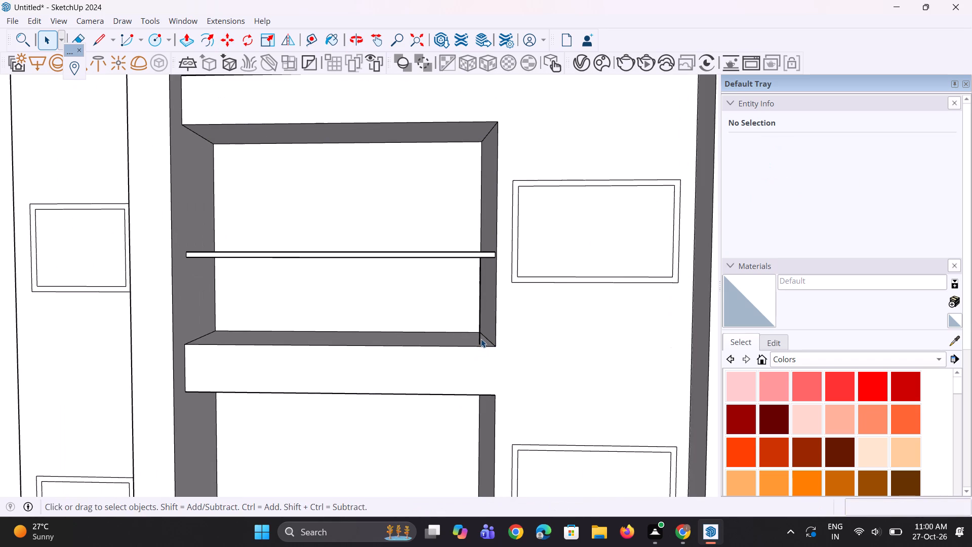
scroll(481, 339, "up", 7)
key("m")
scroll(468, 359, "up", 6)
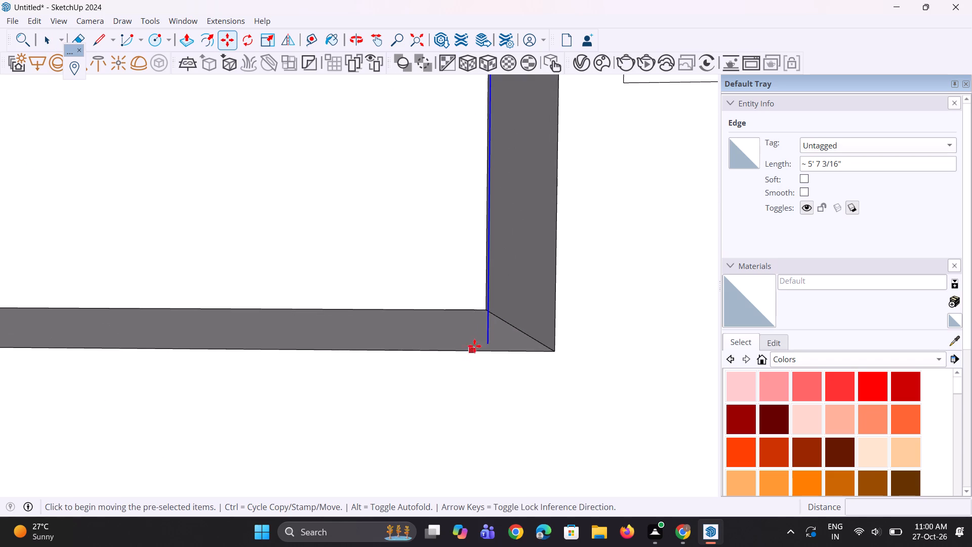
left_click(487, 339)
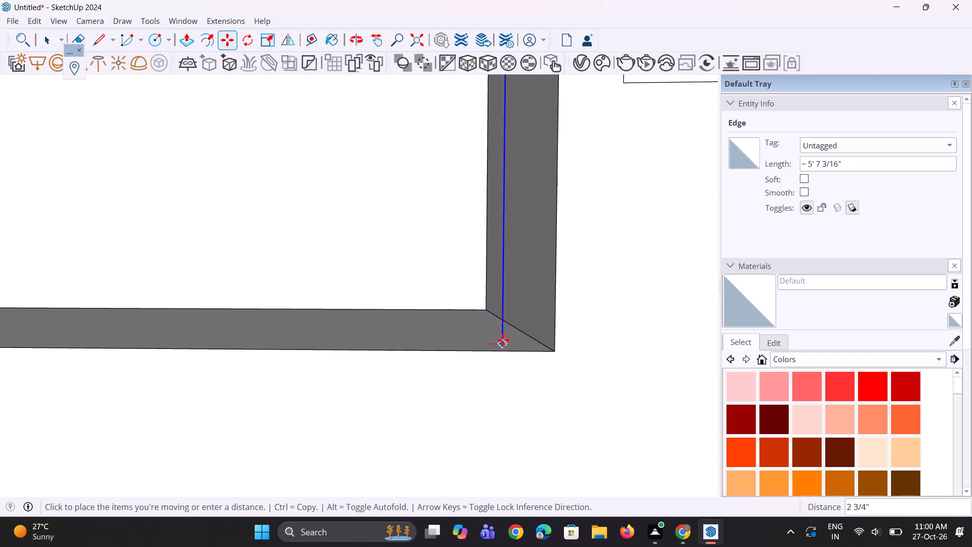
left_click(506, 339)
Copy the moved baluster line about 7 13/16" along the rail away from the side wall and repeat the copy 30 times.
scroll(502, 377, "down", 6)
scroll(487, 324, "up", 1)
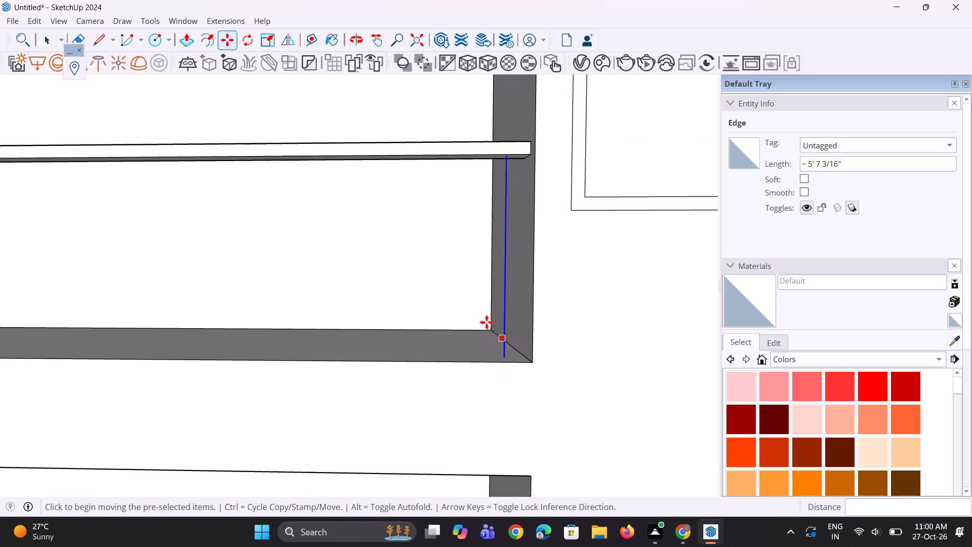
scroll(487, 322, "up", 5)
key("m")
scroll(489, 361, "down", 9)
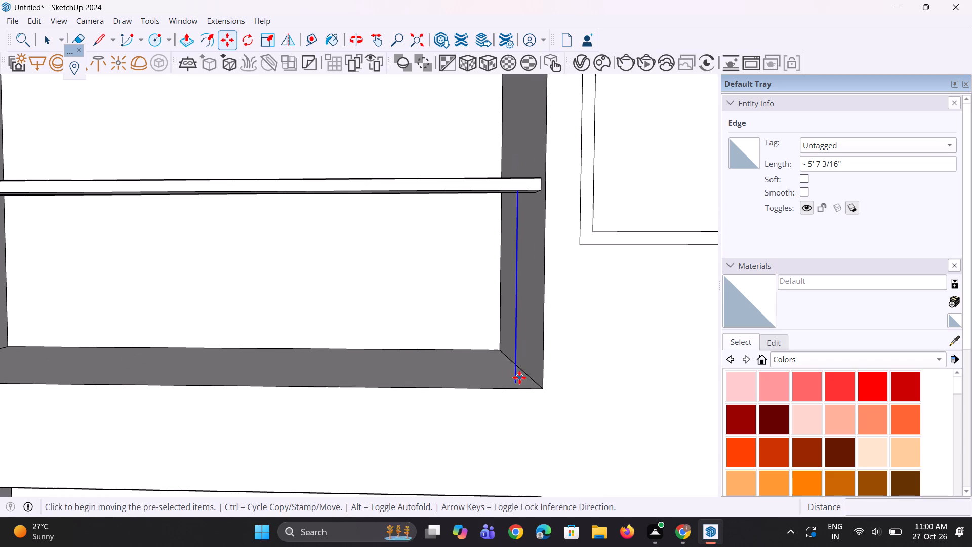
left_click(512, 380)
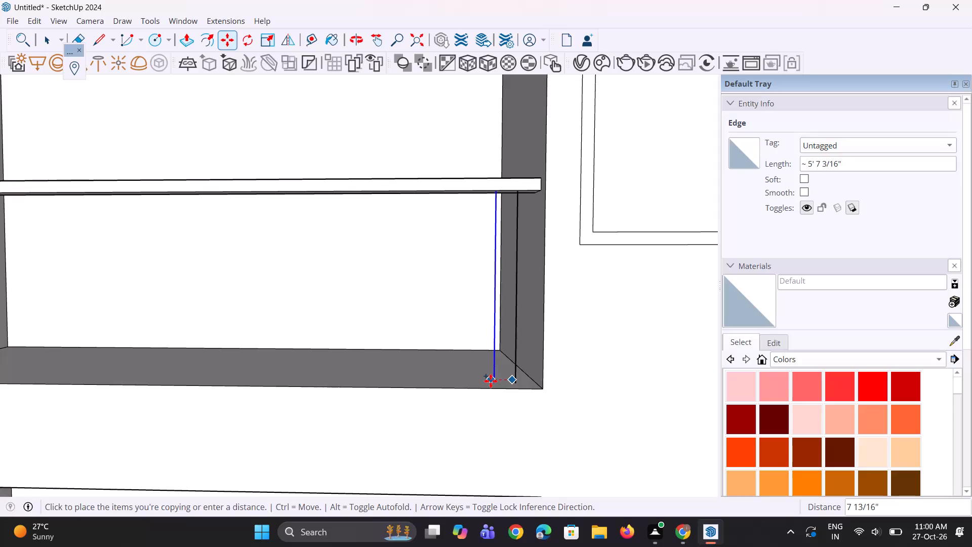
left_click(491, 381)
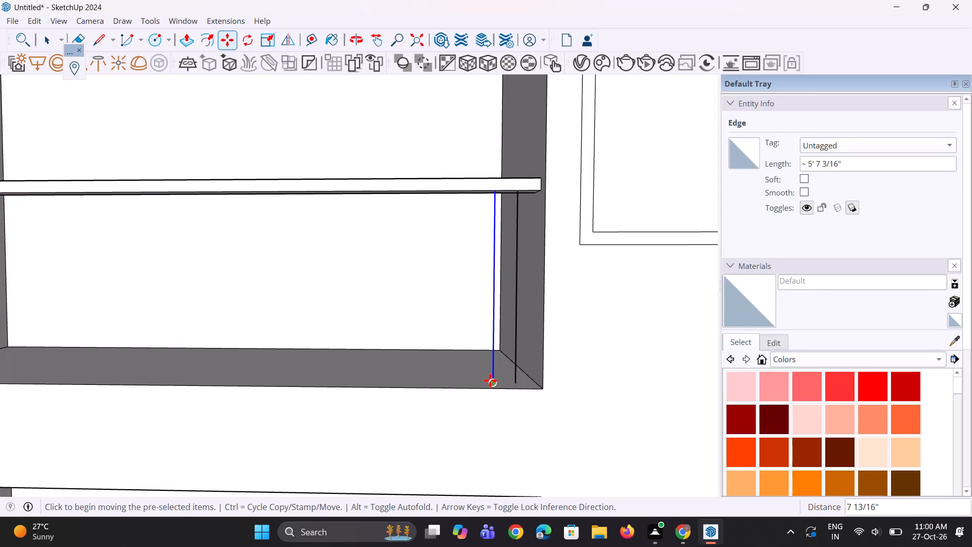
key("asterisk")
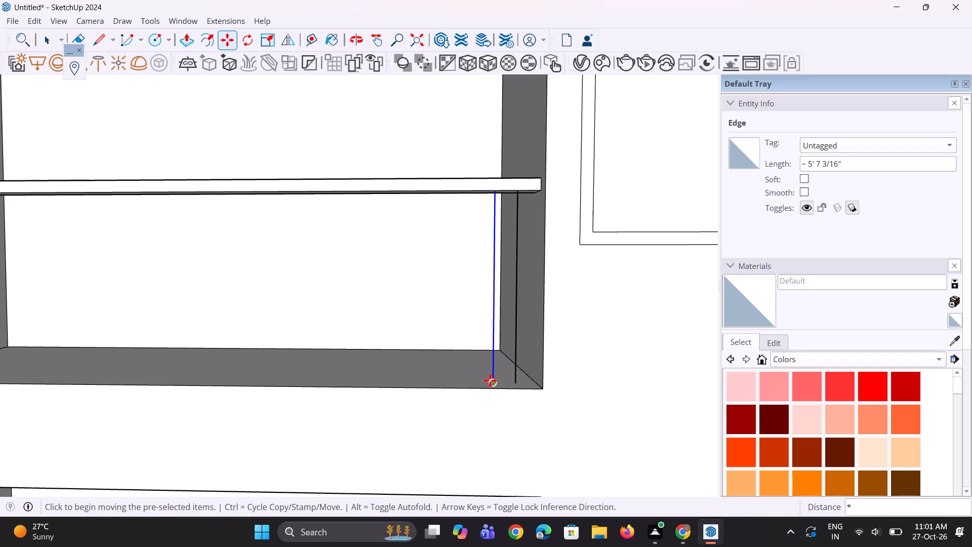
type("30")
key("Return")
scroll(431, 390, "down", 4)
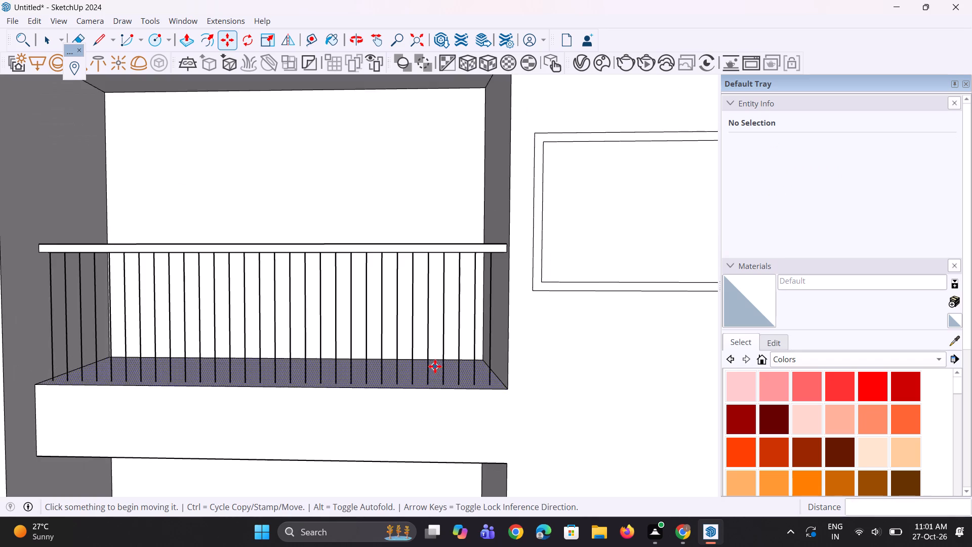
Examine the baluster arrays of the two lower bays against the rest of the facade.
scroll(435, 366, "down", 9)
scroll(358, 304, "down", 4)
middle_click_drag(357, 304, 359, 297)
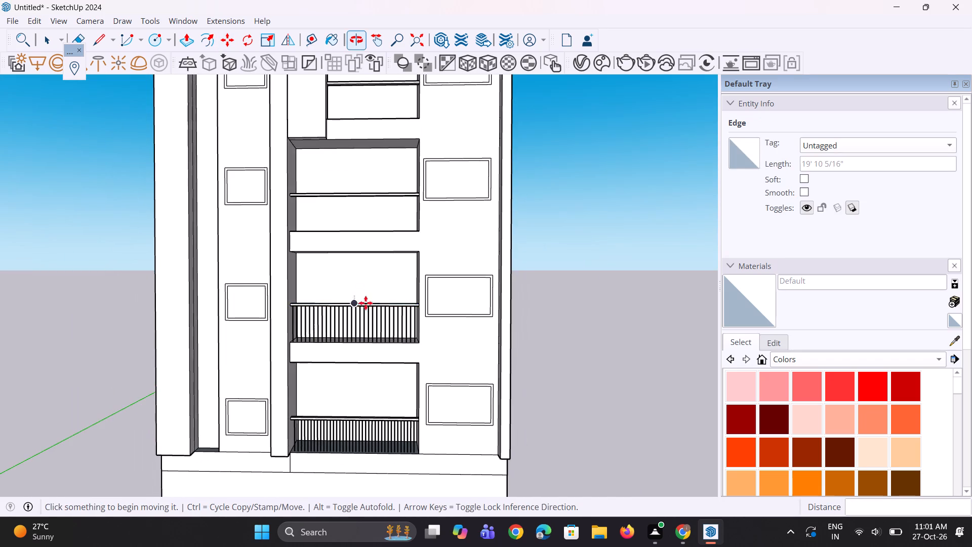
scroll(376, 323, "up", 2)
scroll(373, 361, "down", 5)
middle_click_drag(371, 359, 386, 354)
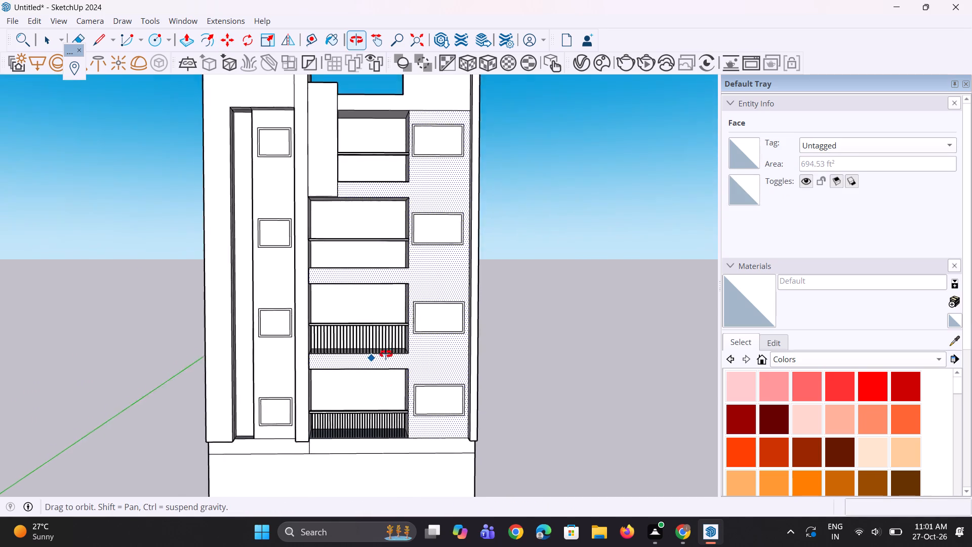
middle_click_drag(386, 354, 388, 327)
scroll(388, 327, "up", 5)
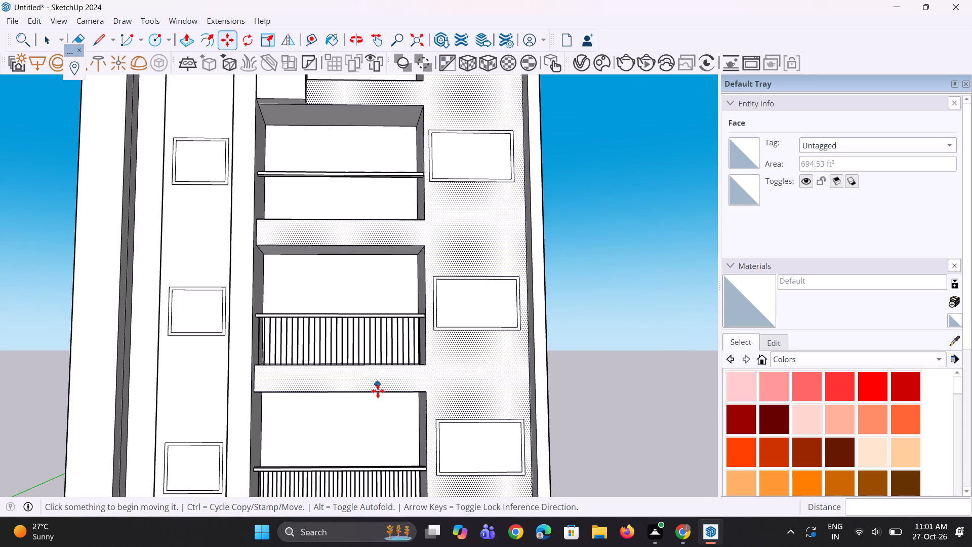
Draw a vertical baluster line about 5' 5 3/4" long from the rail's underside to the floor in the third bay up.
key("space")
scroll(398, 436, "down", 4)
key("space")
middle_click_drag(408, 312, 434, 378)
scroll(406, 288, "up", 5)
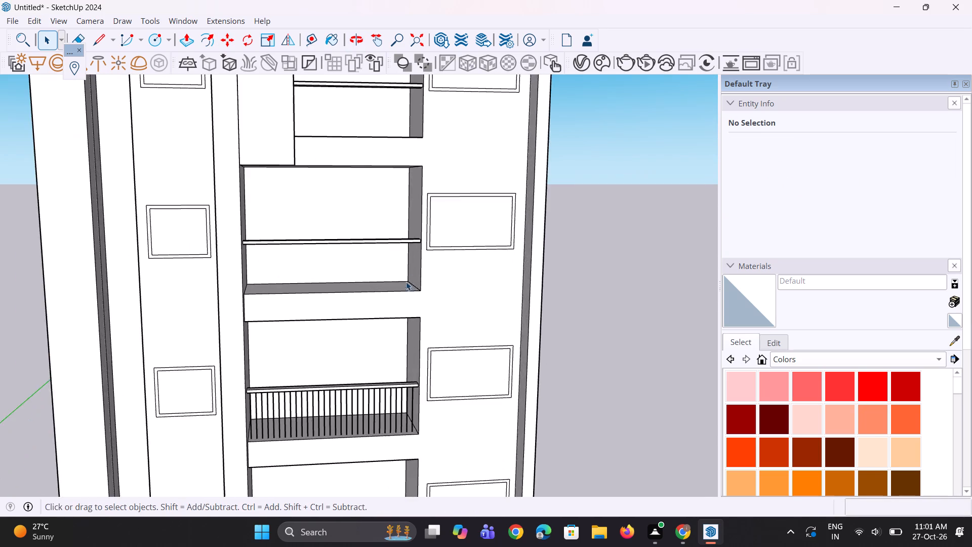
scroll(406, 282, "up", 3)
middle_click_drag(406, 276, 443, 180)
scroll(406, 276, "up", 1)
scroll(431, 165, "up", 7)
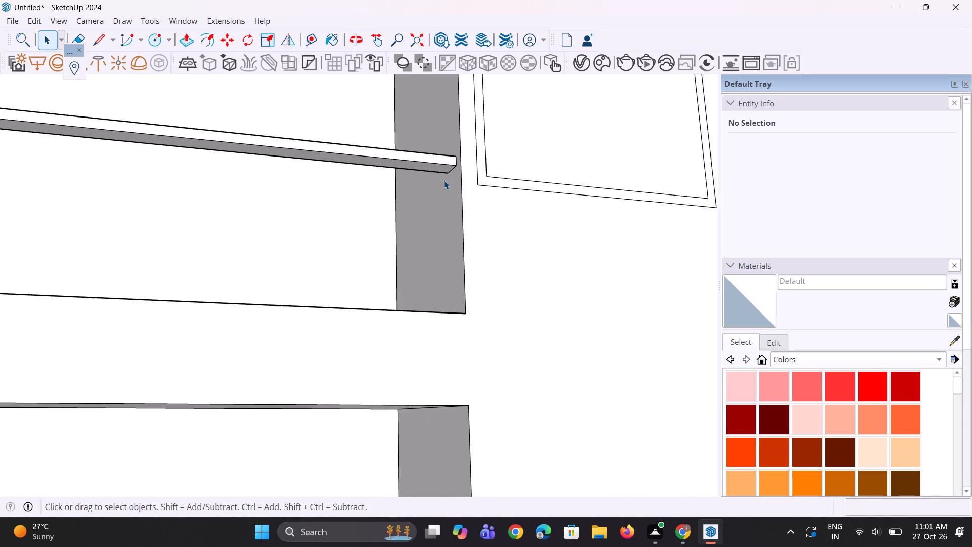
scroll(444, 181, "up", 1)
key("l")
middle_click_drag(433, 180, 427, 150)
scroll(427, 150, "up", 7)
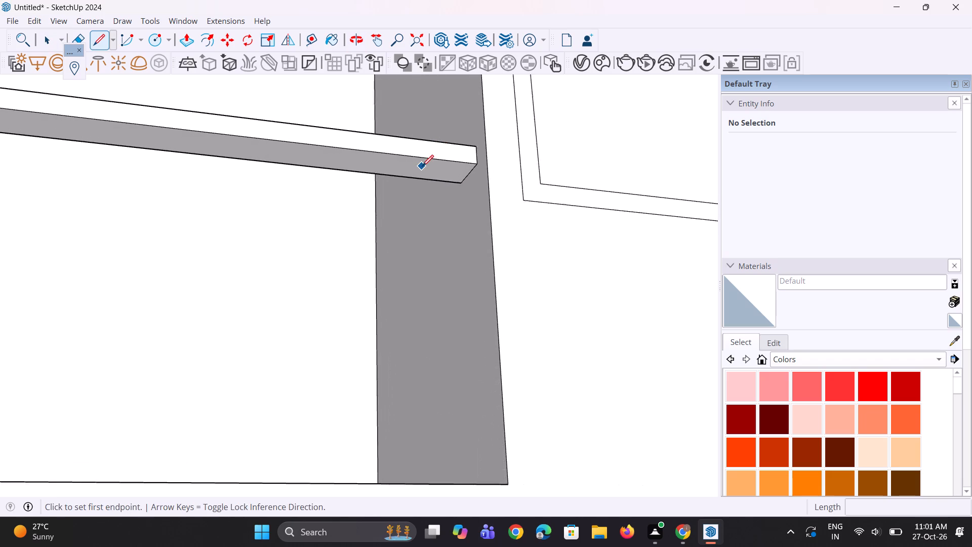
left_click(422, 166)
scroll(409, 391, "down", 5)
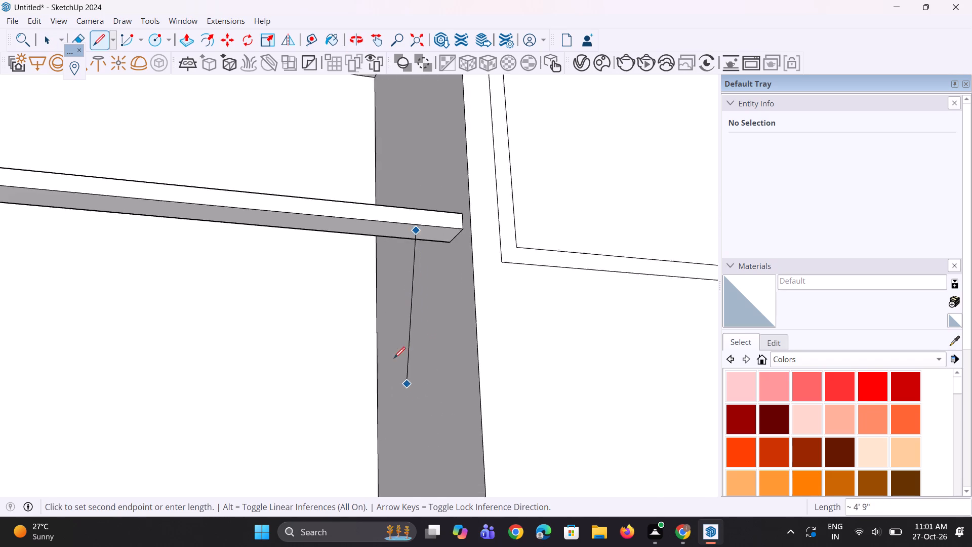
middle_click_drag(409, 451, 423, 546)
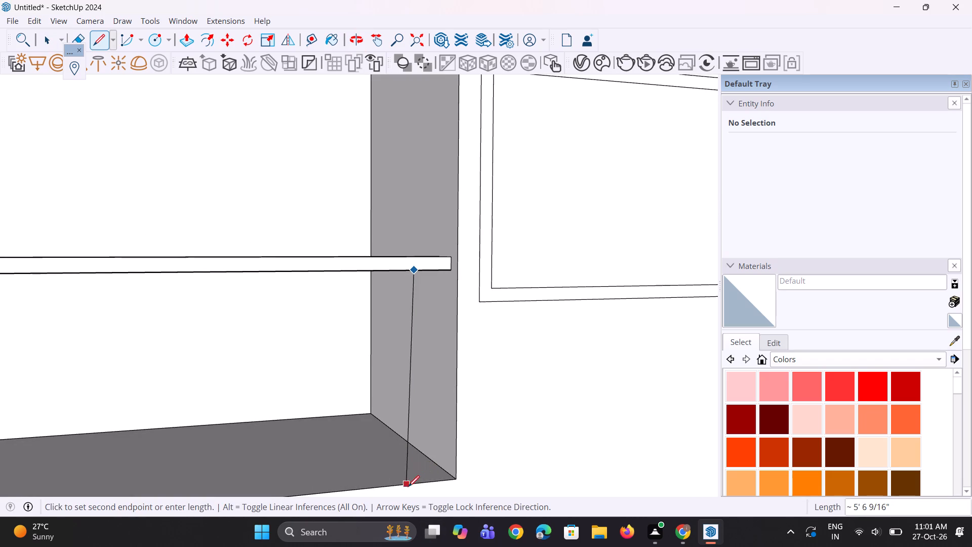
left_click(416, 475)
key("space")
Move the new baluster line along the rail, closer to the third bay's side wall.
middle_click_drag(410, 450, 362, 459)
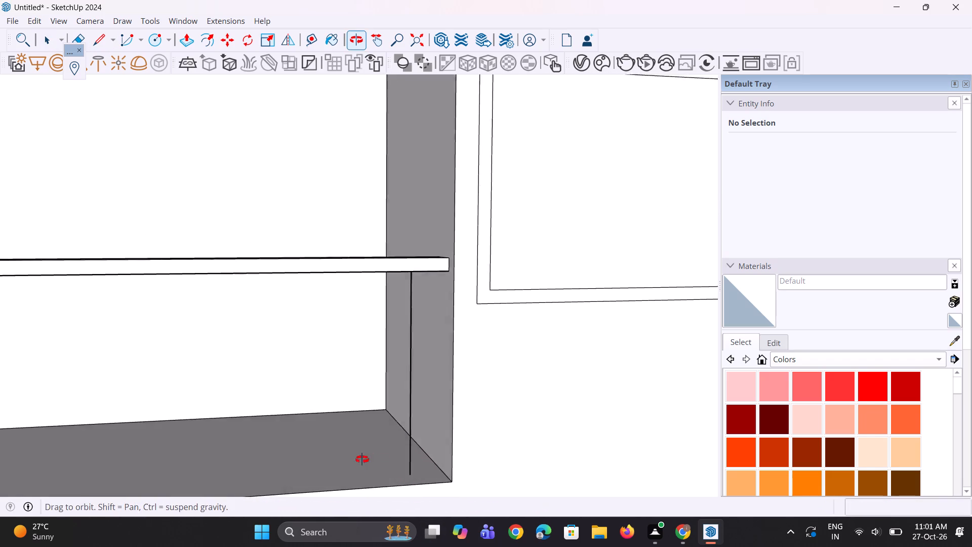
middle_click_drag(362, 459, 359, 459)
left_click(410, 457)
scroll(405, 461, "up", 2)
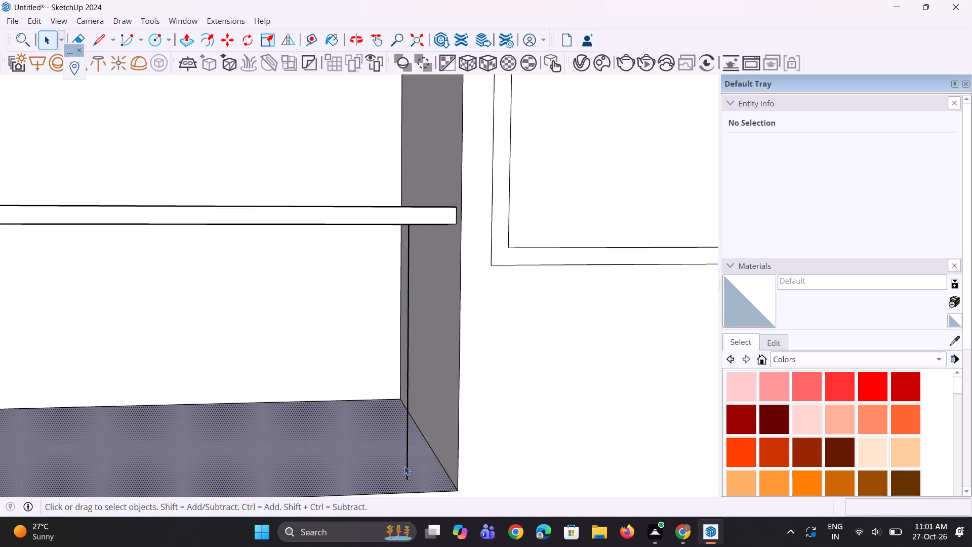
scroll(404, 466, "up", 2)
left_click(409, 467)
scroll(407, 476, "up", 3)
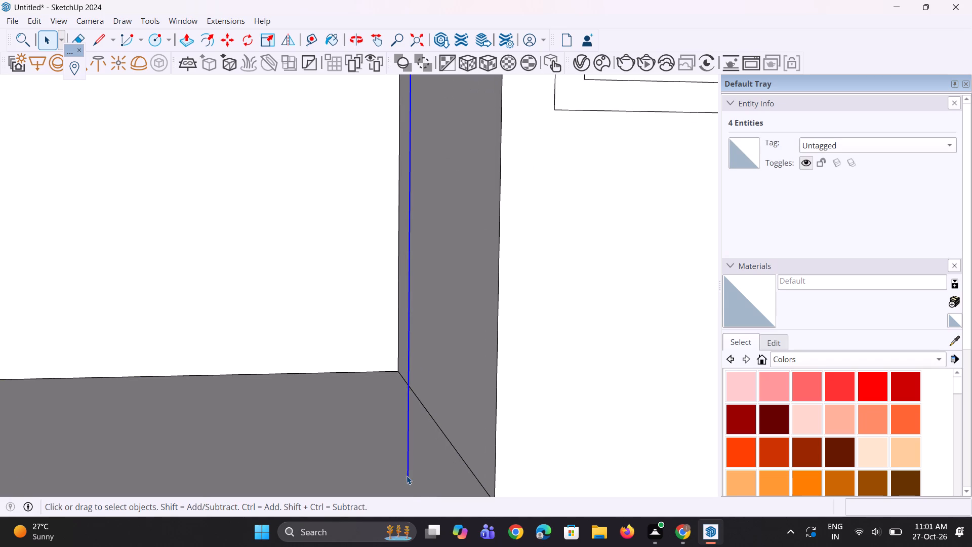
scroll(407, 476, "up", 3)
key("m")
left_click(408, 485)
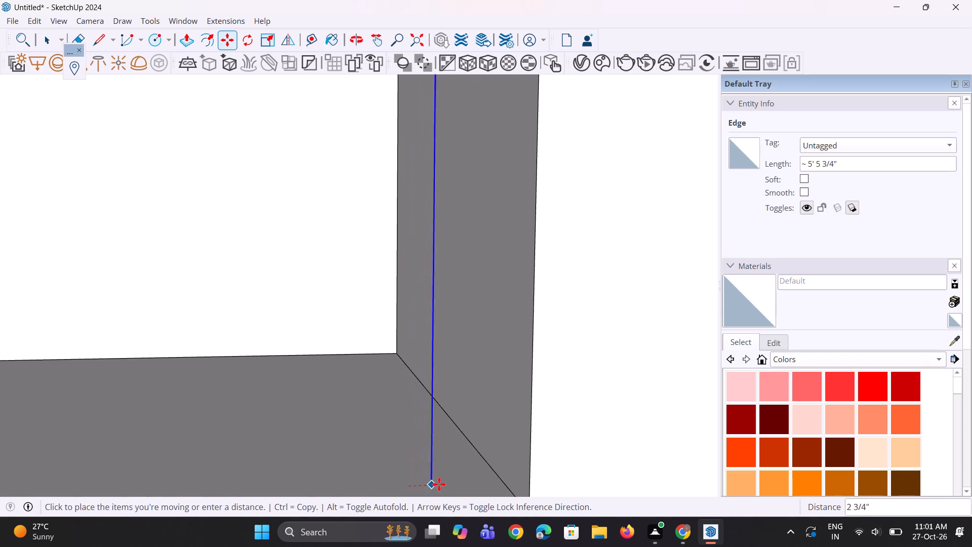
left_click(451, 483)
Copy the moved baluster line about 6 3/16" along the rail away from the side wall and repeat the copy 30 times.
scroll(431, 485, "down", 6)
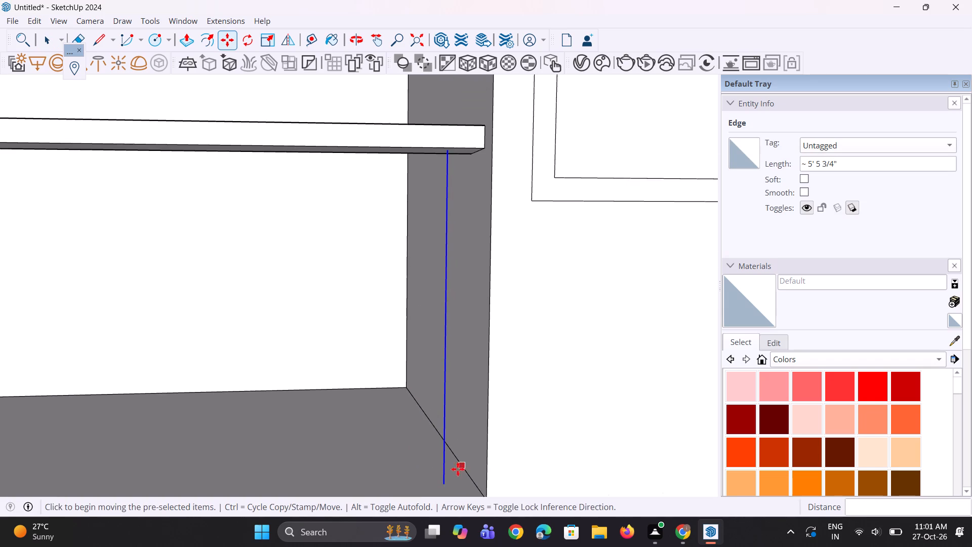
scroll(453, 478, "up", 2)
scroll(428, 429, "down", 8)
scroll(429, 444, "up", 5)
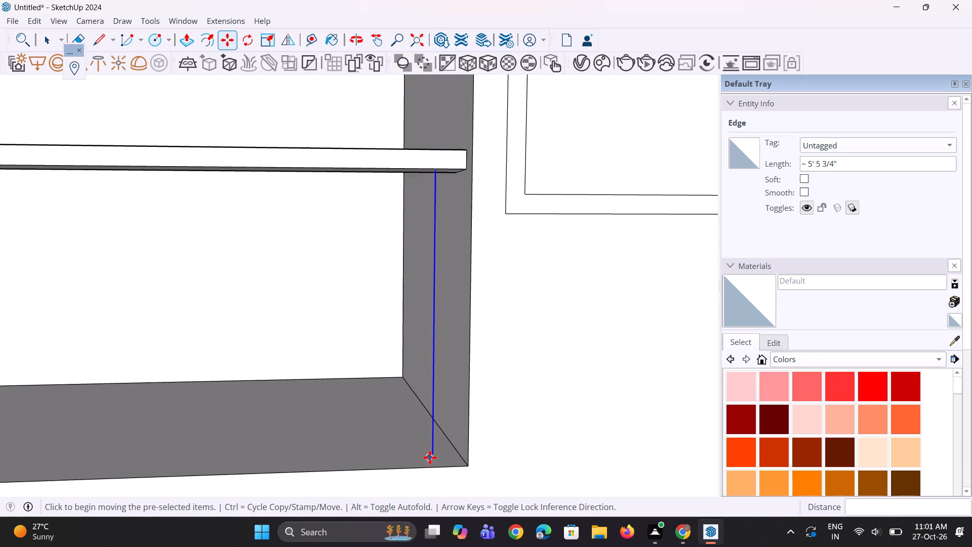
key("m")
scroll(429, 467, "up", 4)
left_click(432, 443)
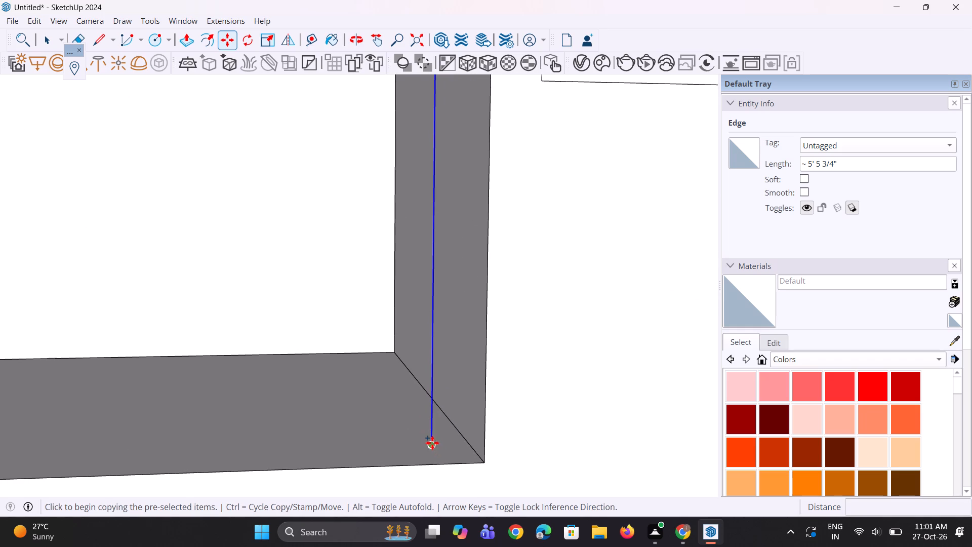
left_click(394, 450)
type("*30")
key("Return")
Check how far the new balusters reach, and undo all third-bay baluster work plus the 30-copy array in the bay below.
scroll(392, 458, "down", 6)
scroll(348, 453, "down", 7)
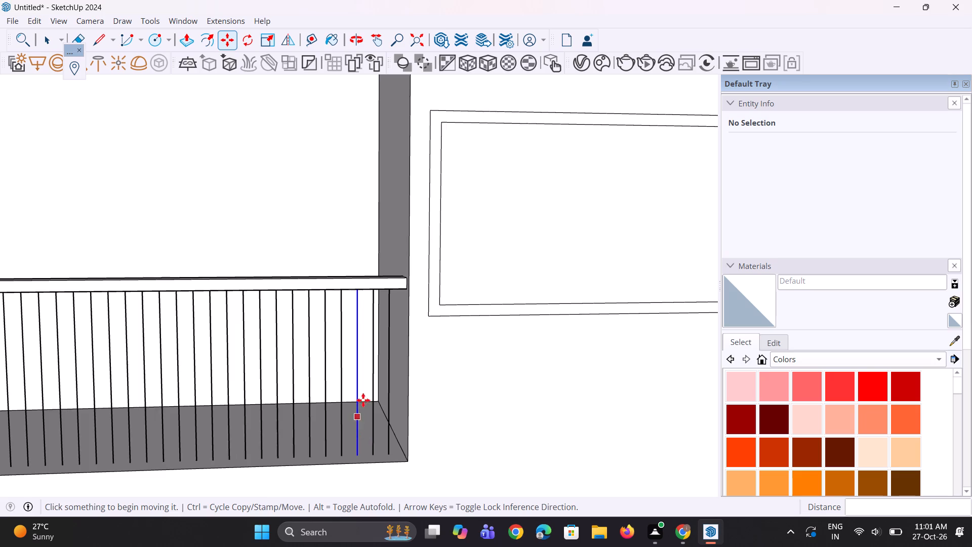
scroll(363, 400, "down", 13)
scroll(291, 350, "down", 4)
scroll(278, 396, "up", 4)
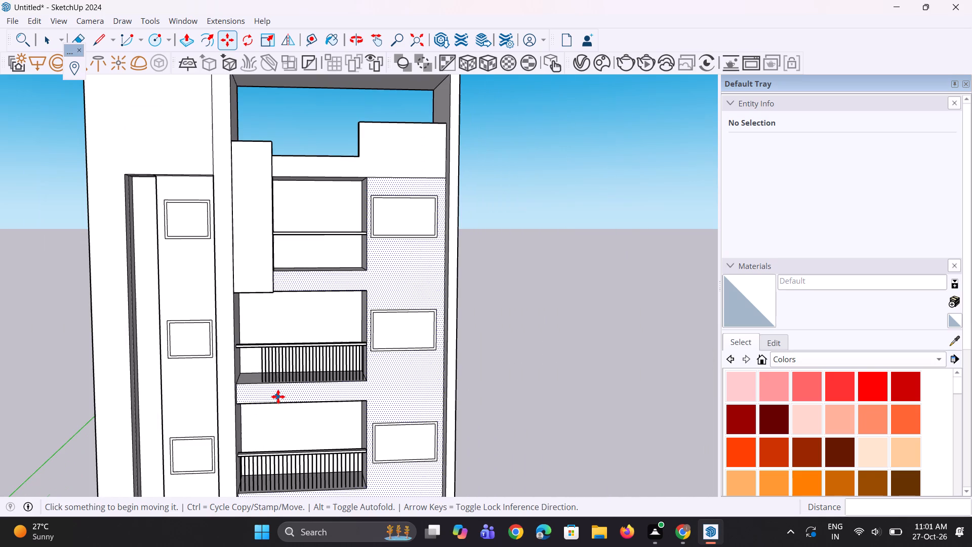
scroll(247, 392, "up", 3)
scroll(310, 375, "up", 5)
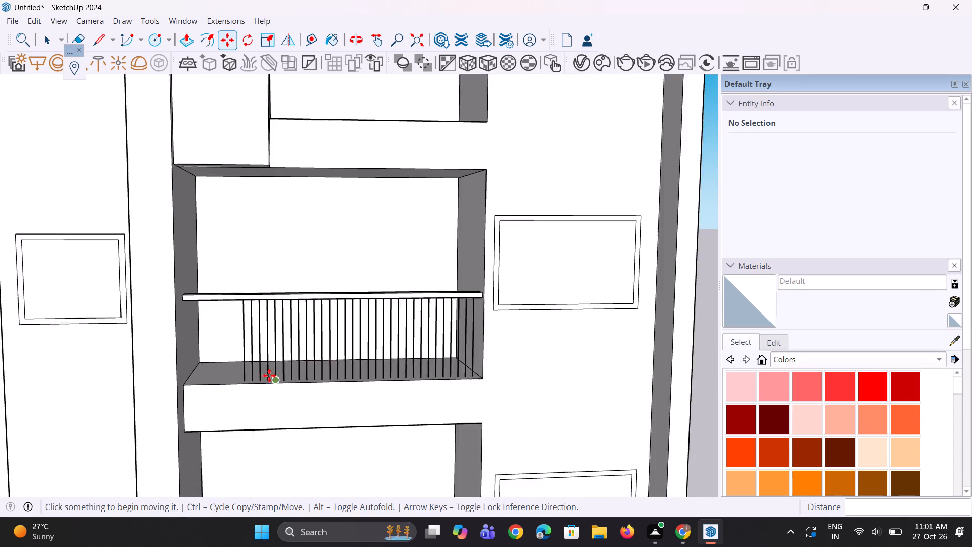
scroll(269, 375, "up", 4)
scroll(267, 367, "down", 5)
key("ctrl+z")
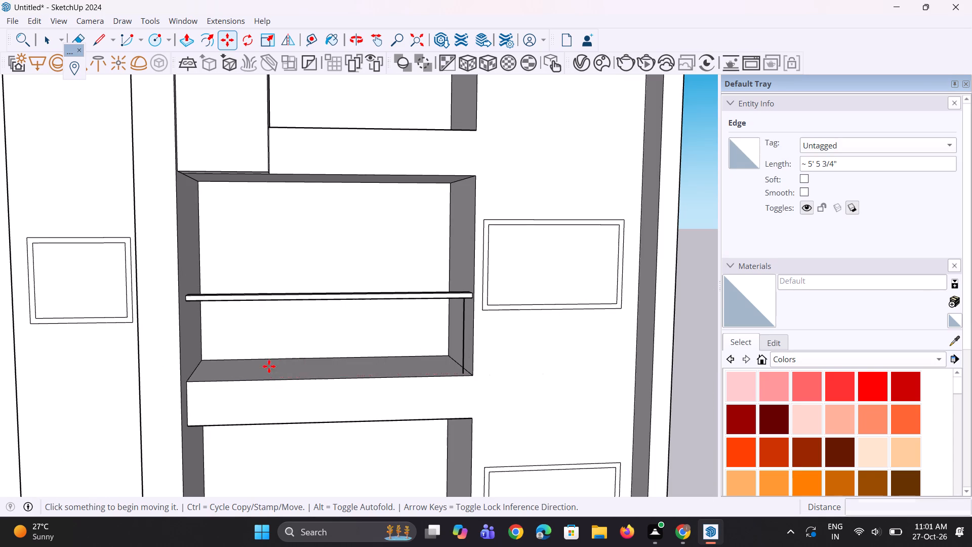
key("ctrl+z")
scroll(327, 310, "down", 5, "ctrl")
key("ctrl+z")
key("ctrl+z")
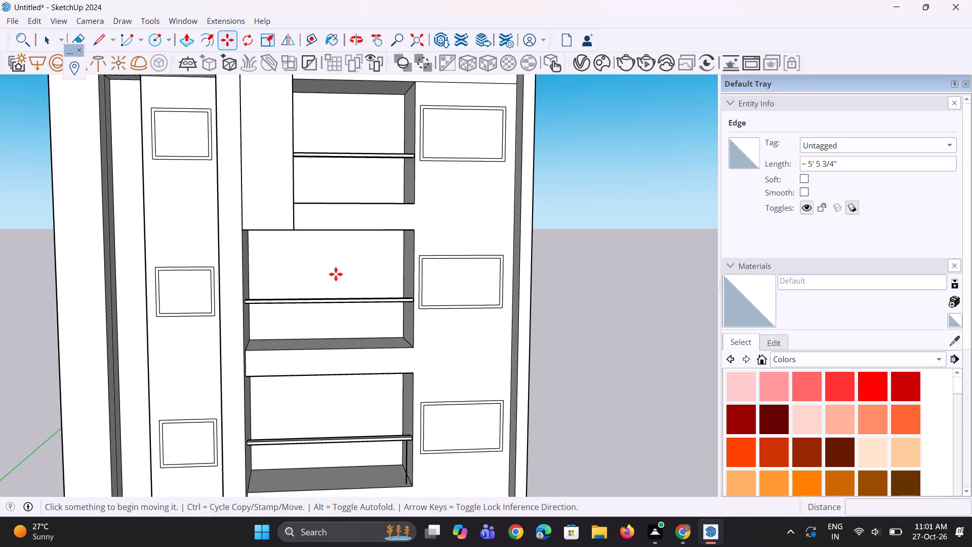
Copy the second bay's single baluster line about 5 5/16" along the rail away from the side wall and repeat the copy 45 times.
scroll(336, 274, "down", 4)
scroll(369, 441, "up", 7)
scroll(386, 367, "up", 5)
key("space")
key("space")
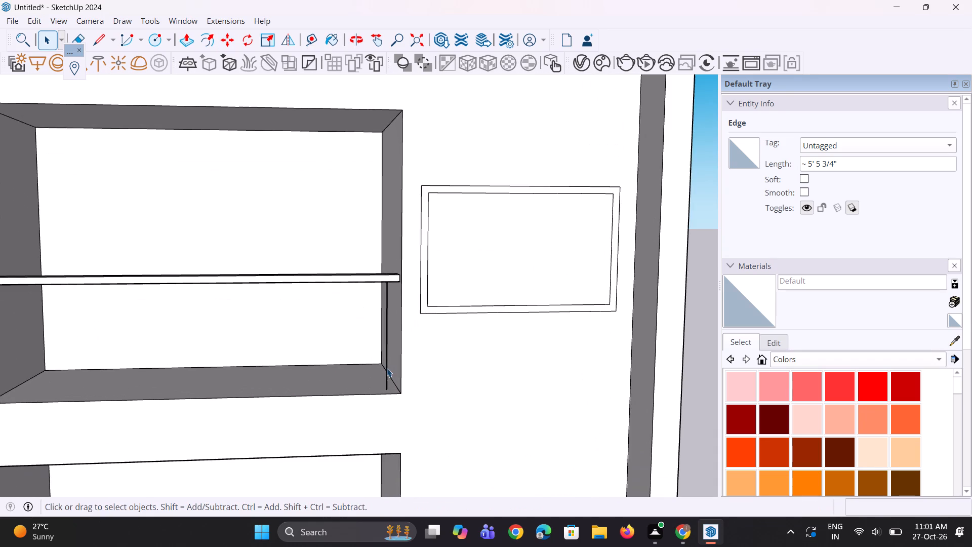
left_click(387, 368)
scroll(386, 395, "up", 5)
key("m")
scroll(383, 395, "up", 3)
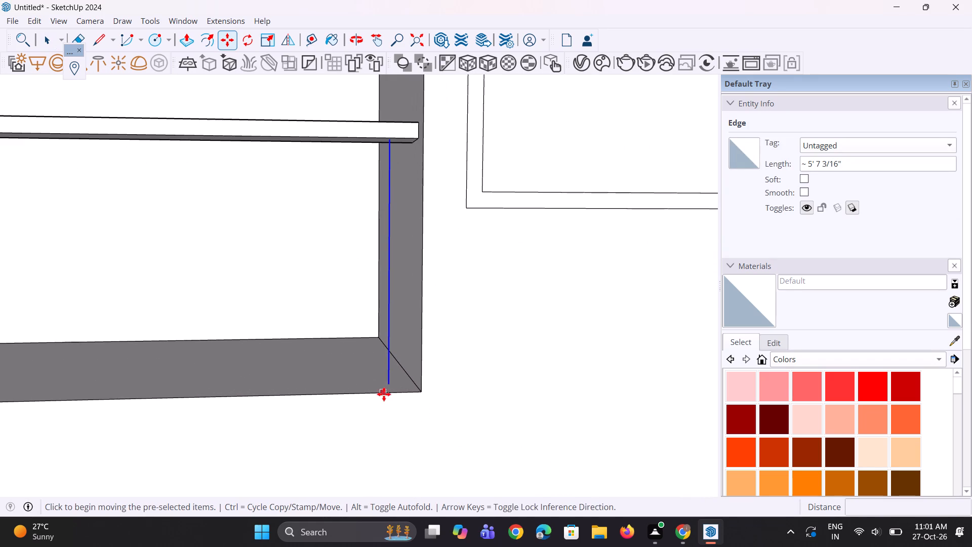
left_click(389, 380)
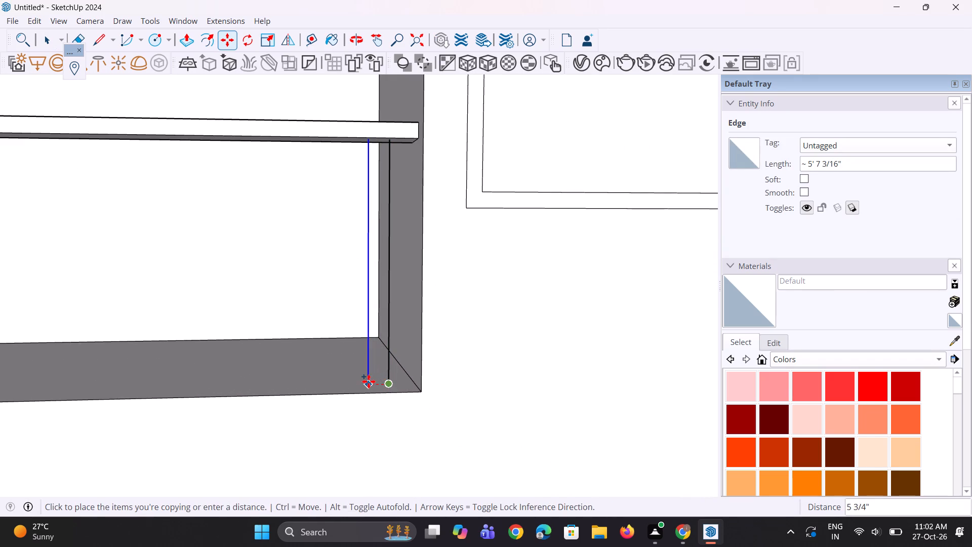
left_click(370, 381)
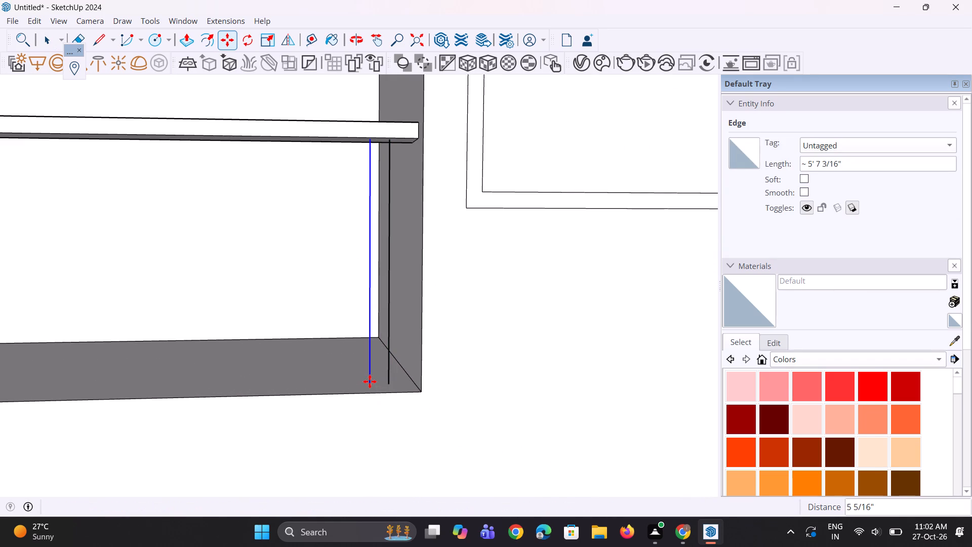
type("*45")
key("Return")
Check the second bay's baluster spacing and extent against the bay below.
scroll(350, 330, "down", 3)
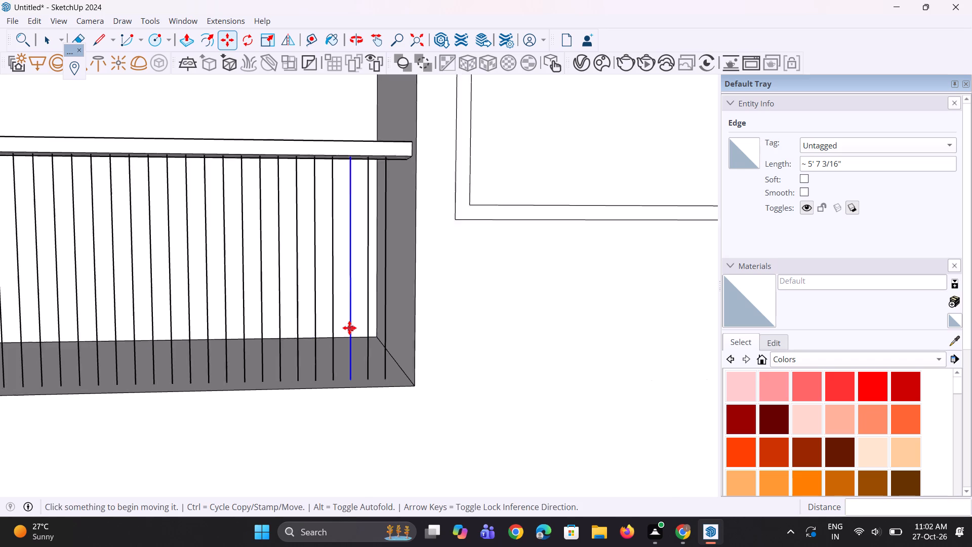
scroll(349, 328, "down", 14)
scroll(340, 327, "up", 1)
middle_click_drag(338, 323, 331, 332)
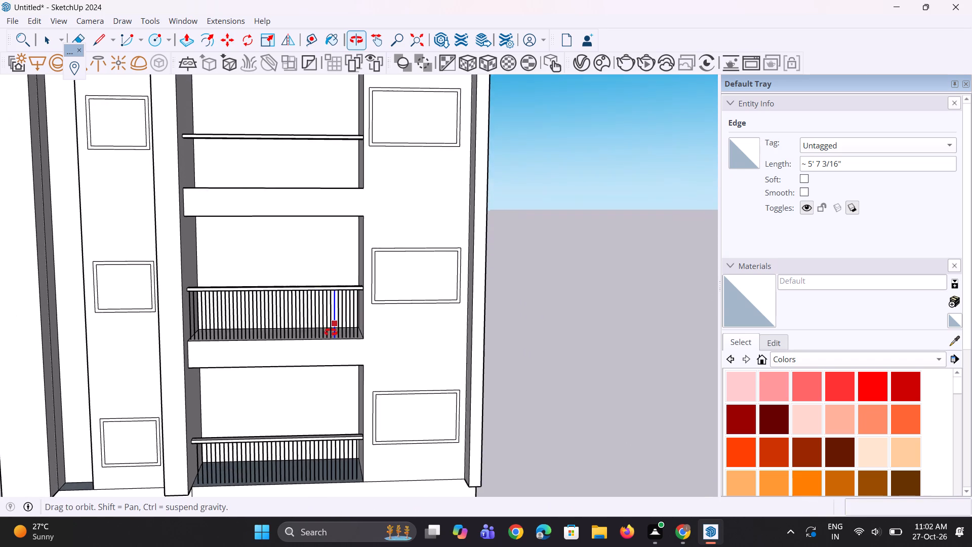
middle_click_drag(331, 332, 332, 351)
key("space")
key("space")
scroll(353, 325, "down", 3)
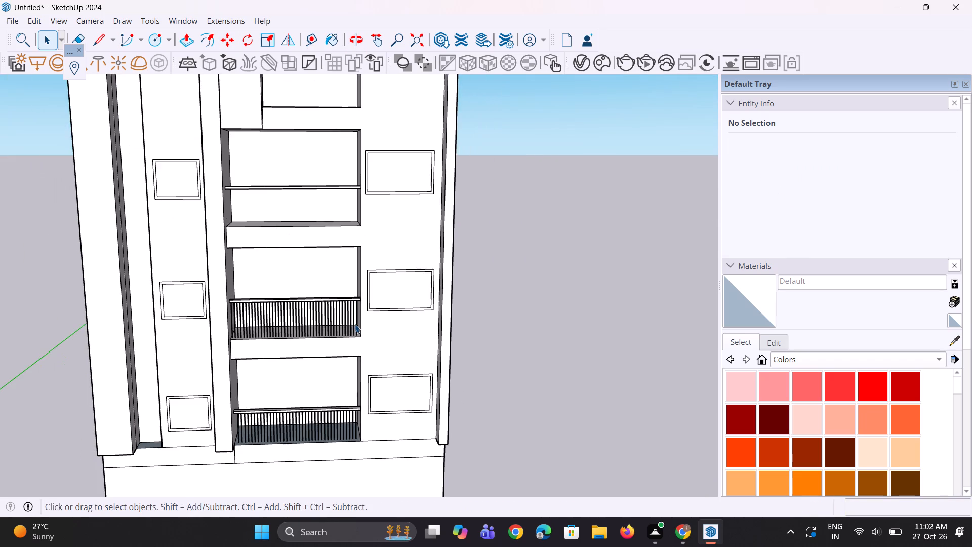
Draw a vertical baluster line about 5' 5 3/4" long from the rail's underside to the floor near the third bay's side wall.
middle_click_drag(359, 301, 362, 276)
scroll(373, 213, "up", 6)
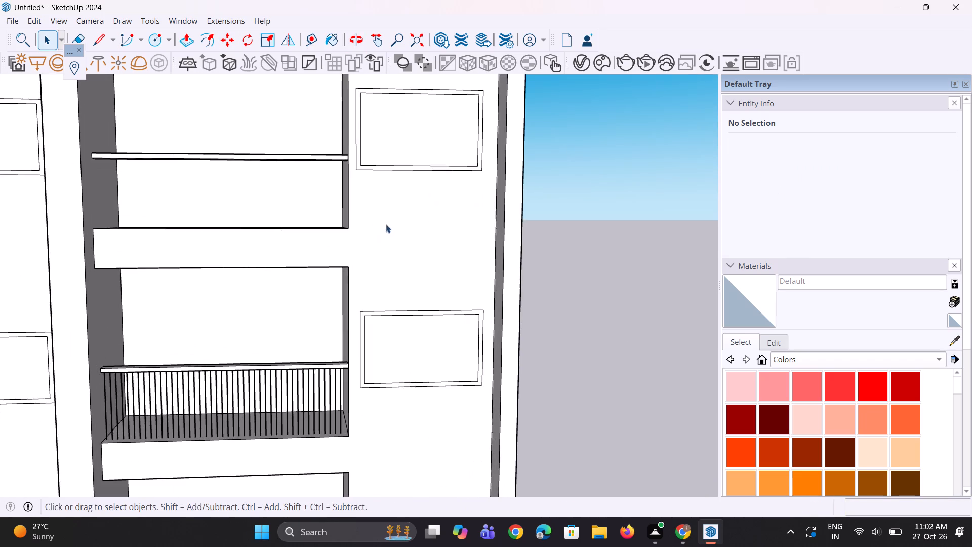
middle_click_drag(386, 224, 428, 135)
scroll(363, 115, "up", 6)
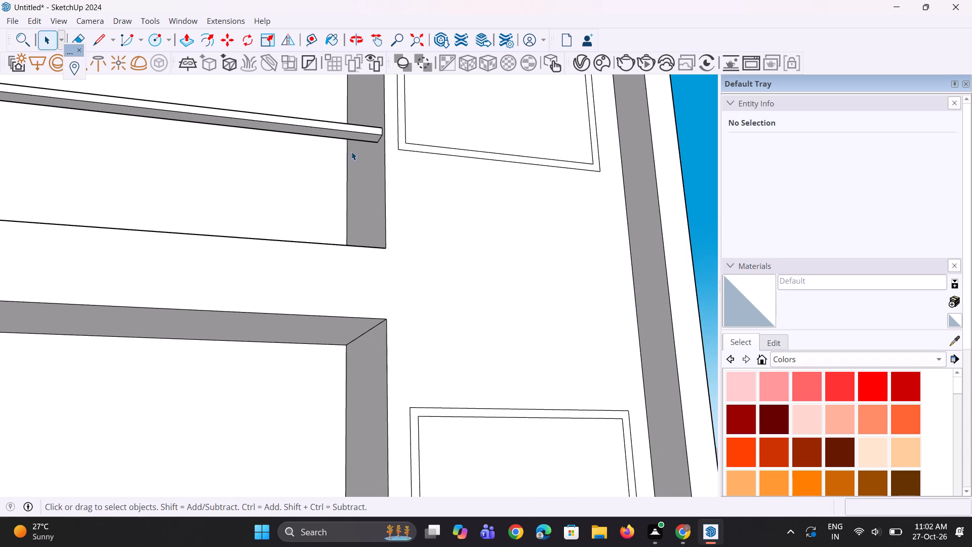
middle_click_drag(351, 150, 358, 135)
scroll(356, 135, "up", 4)
key("l")
scroll(350, 150, "up", 6)
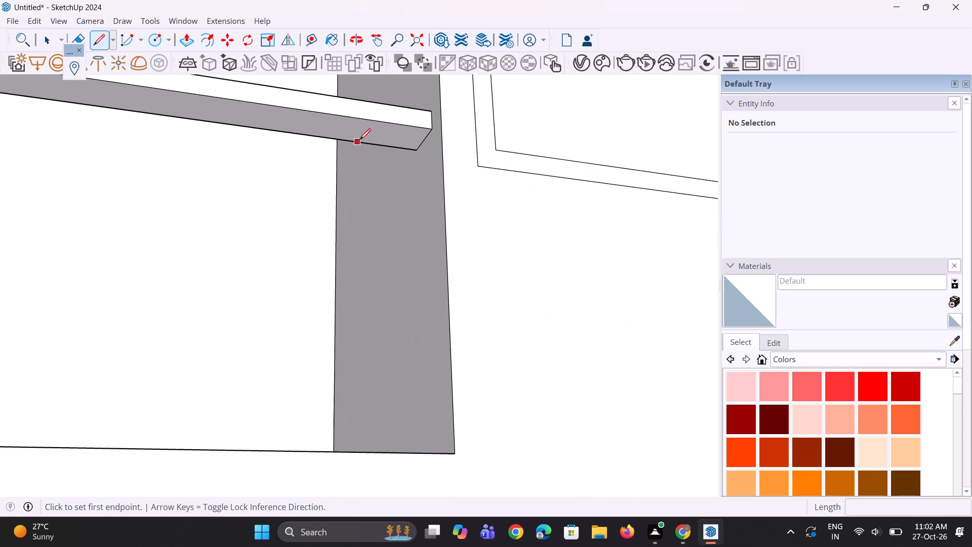
left_click(378, 127)
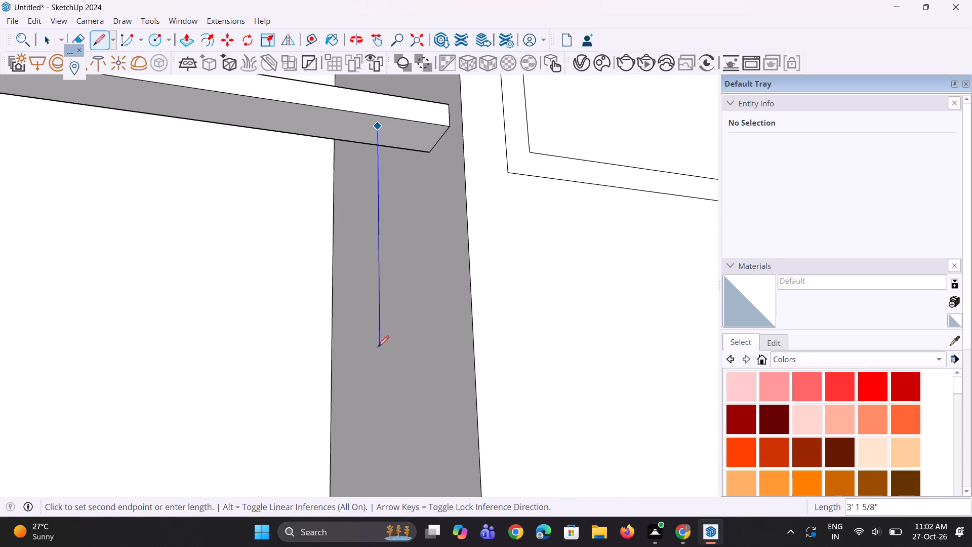
scroll(377, 347, "down", 4)
middle_click_drag(369, 328, 375, 447)
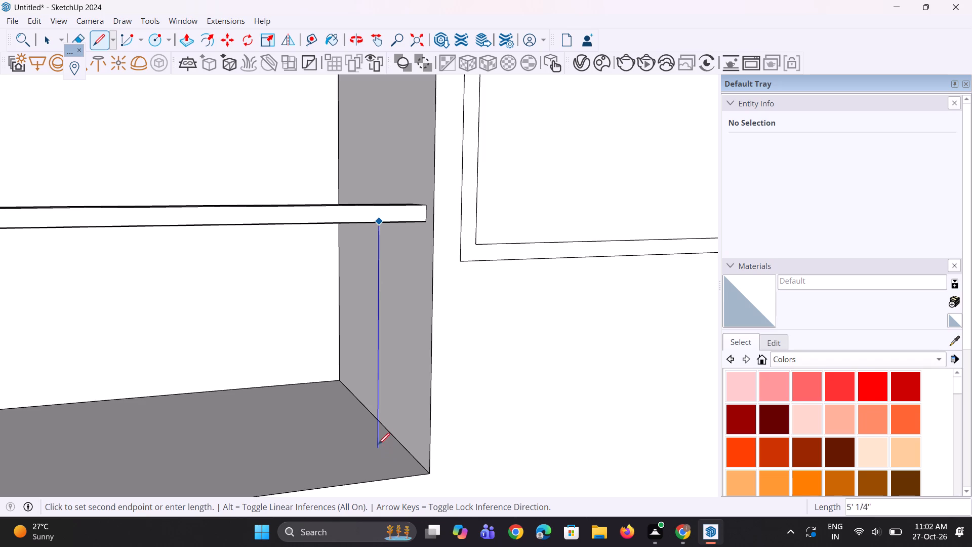
left_click(377, 464)
key("space")
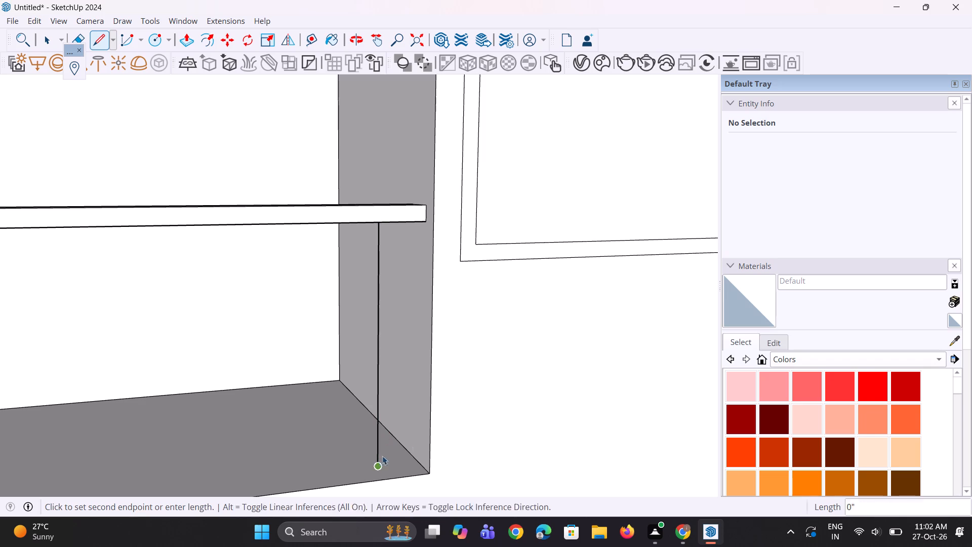
key("space")
Move the third bay's baluster line about 4" along the rail toward the side wall.
middle_click_drag(391, 447, 355, 441)
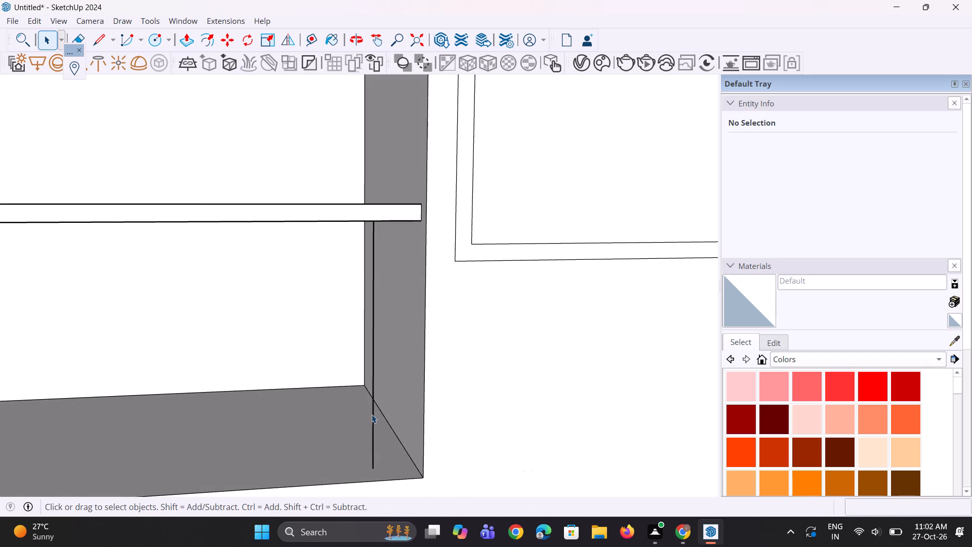
left_click(372, 414)
left_click(374, 421)
scroll(374, 410, "down", 3)
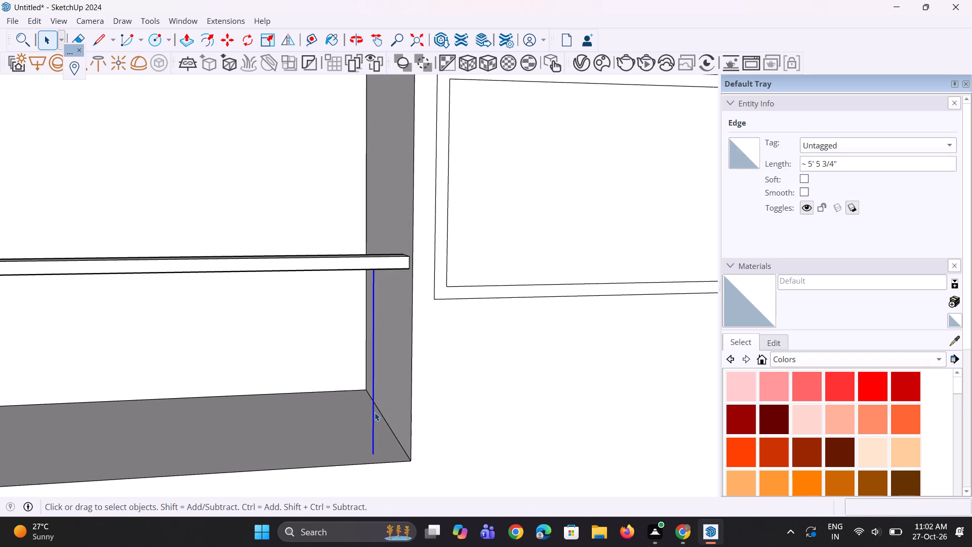
scroll(383, 443, "up", 1)
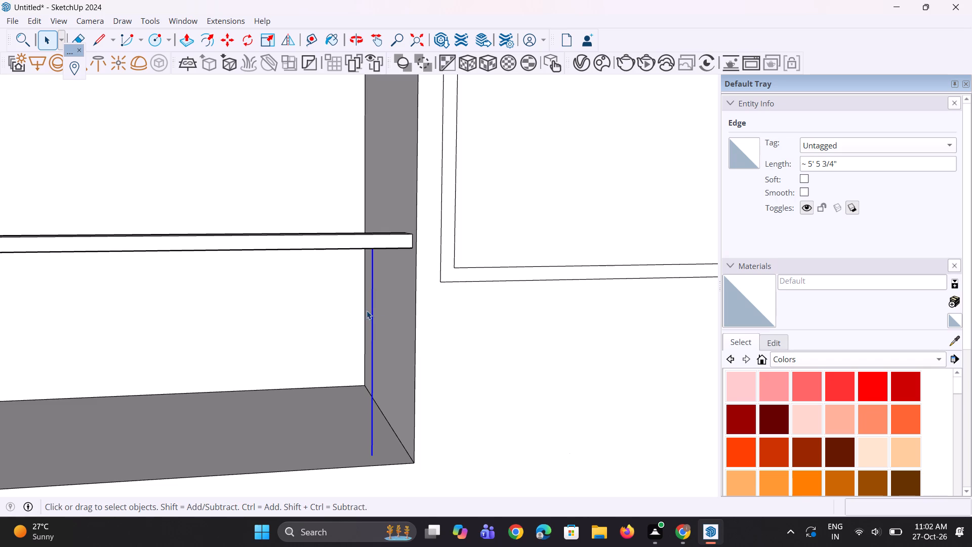
scroll(462, 317, "down", 4)
middle_click_drag(421, 381, 399, 375)
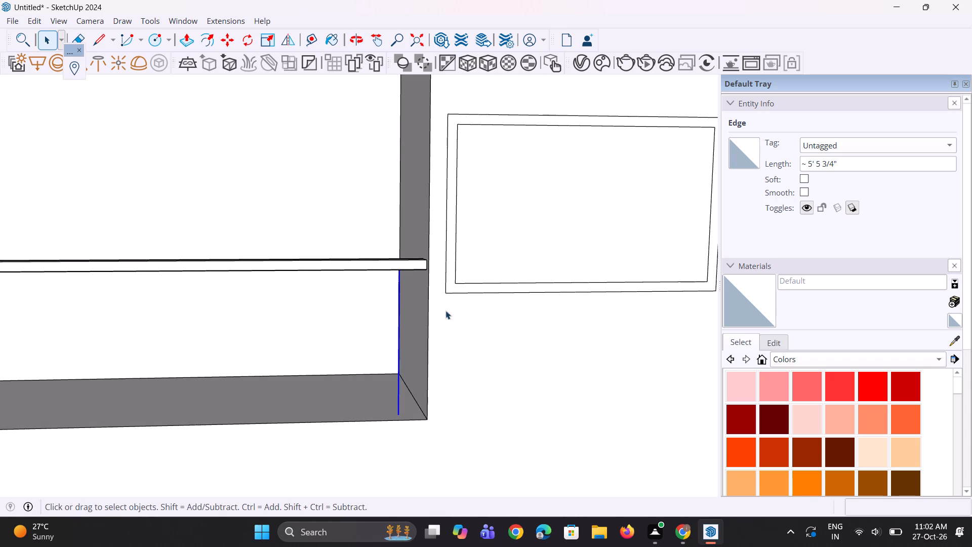
key("m")
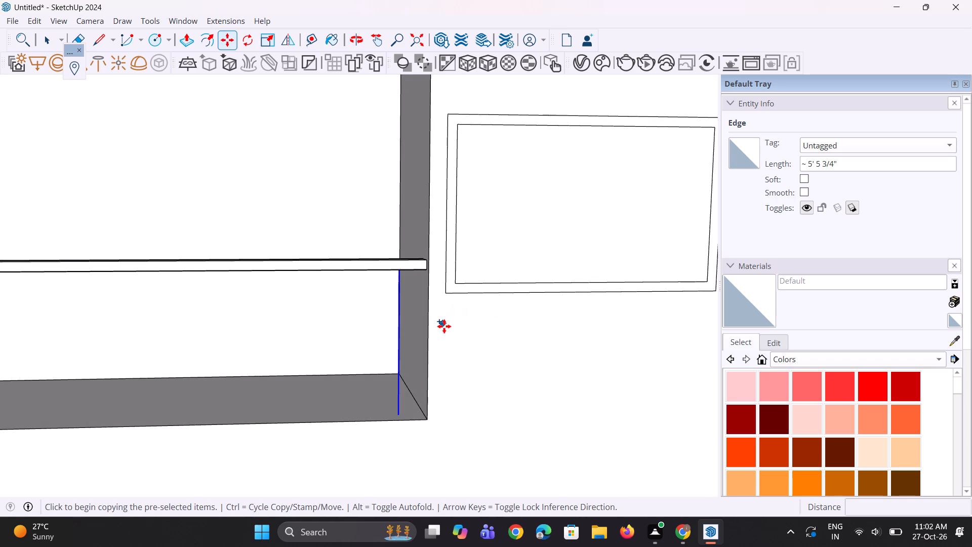
scroll(450, 339, "up", 3)
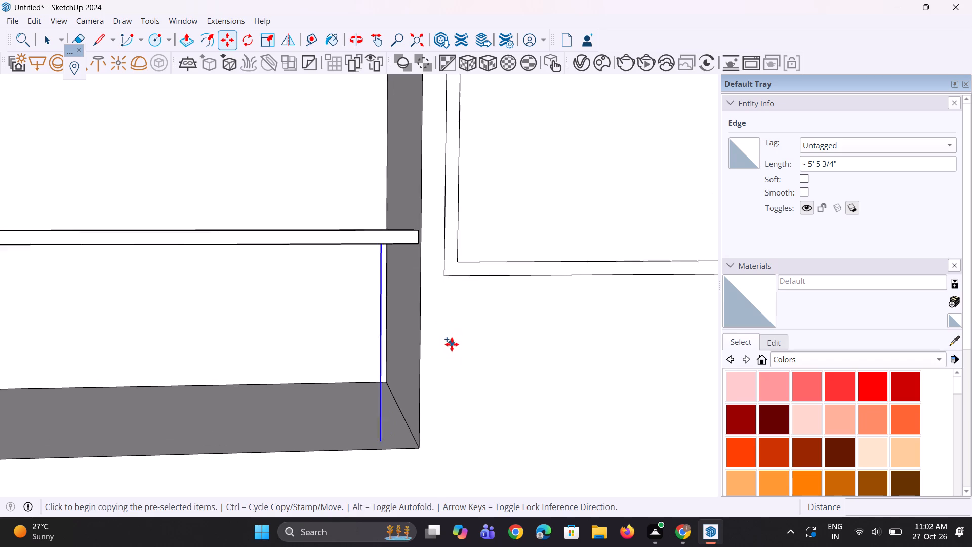
scroll(452, 344, "up", 1)
scroll(386, 447, "up", 3)
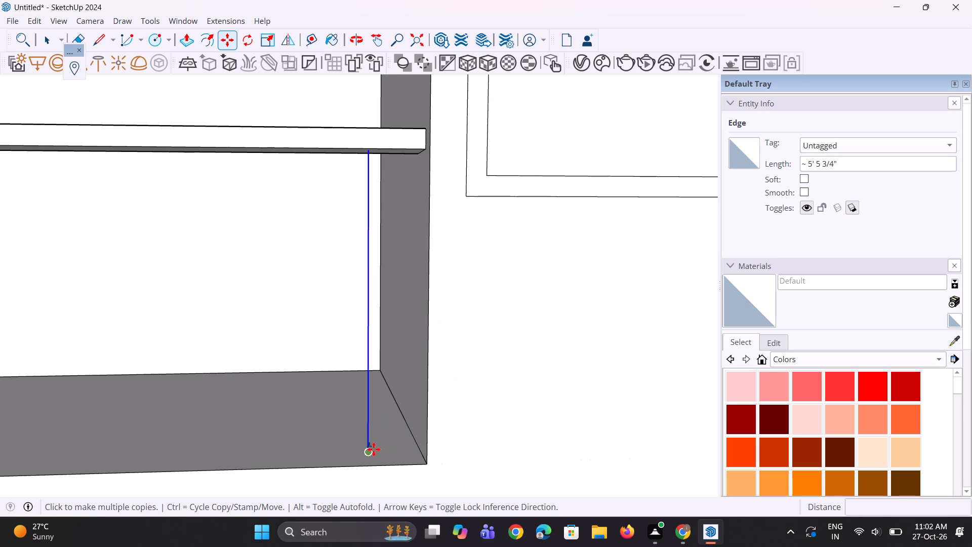
left_click(374, 449)
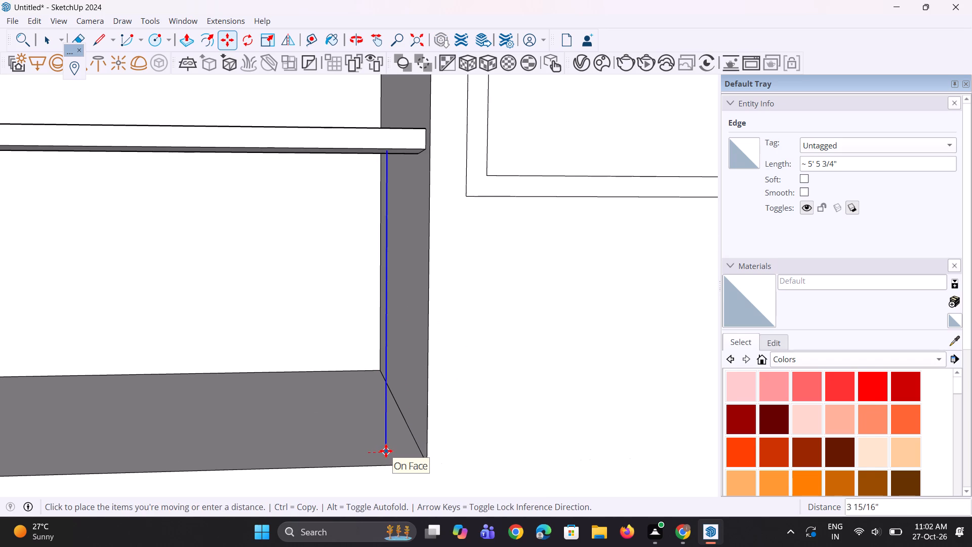
left_click(388, 450)
Nudge the third bay's baluster line slightly back along the floor, away from the side wall.
scroll(427, 450, "down", 5)
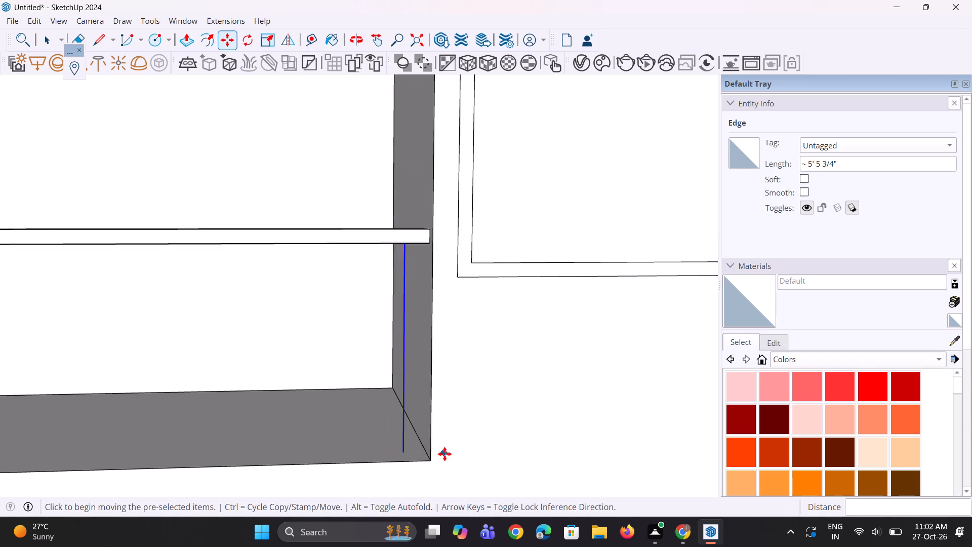
middle_click_drag(437, 450, 426, 433)
scroll(434, 397, "down", 5)
scroll(482, 314, "down", 11)
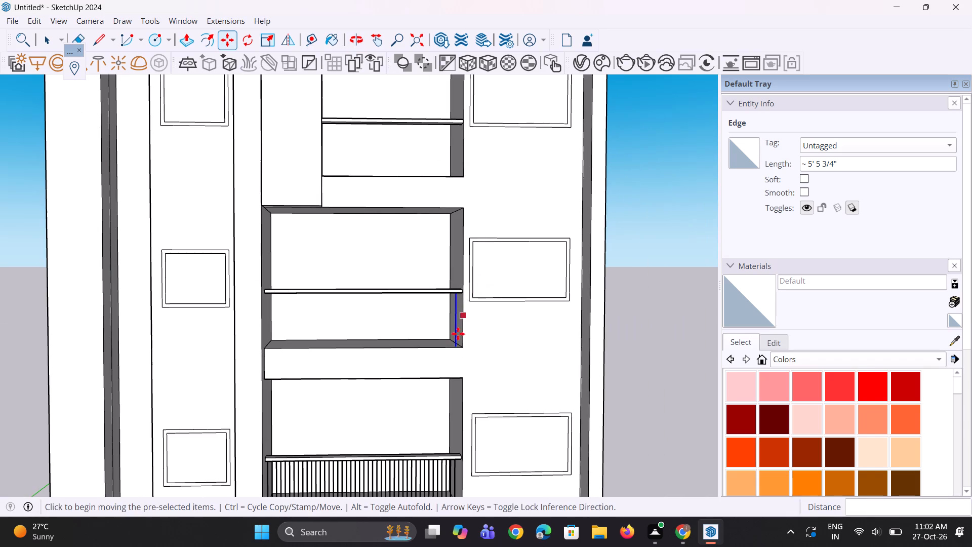
scroll(448, 374, "up", 6)
scroll(460, 333, "up", 9)
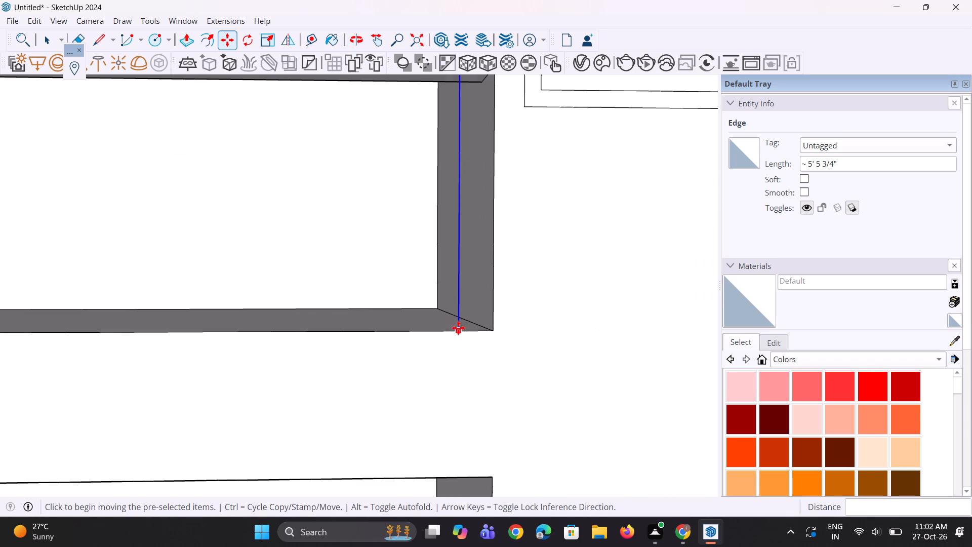
left_click(456, 323)
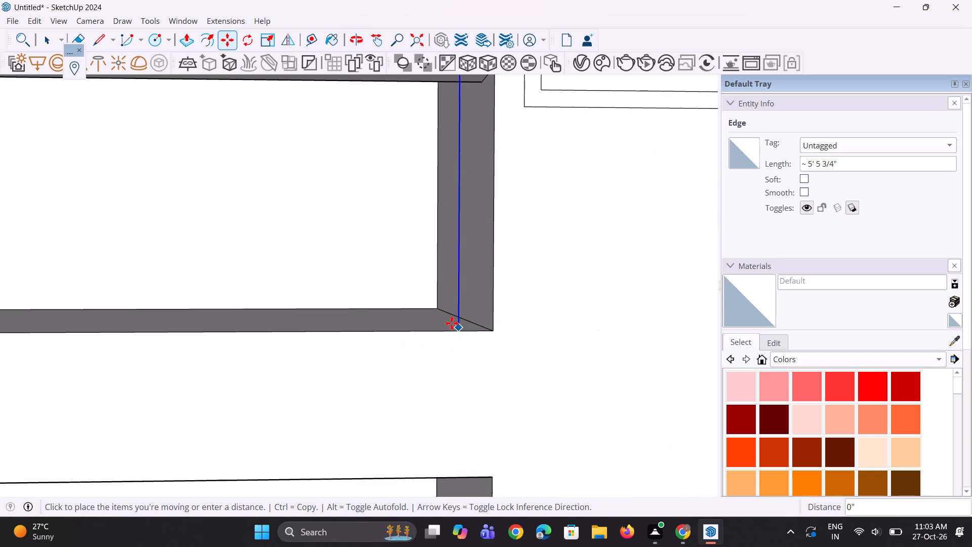
left_click(447, 323)
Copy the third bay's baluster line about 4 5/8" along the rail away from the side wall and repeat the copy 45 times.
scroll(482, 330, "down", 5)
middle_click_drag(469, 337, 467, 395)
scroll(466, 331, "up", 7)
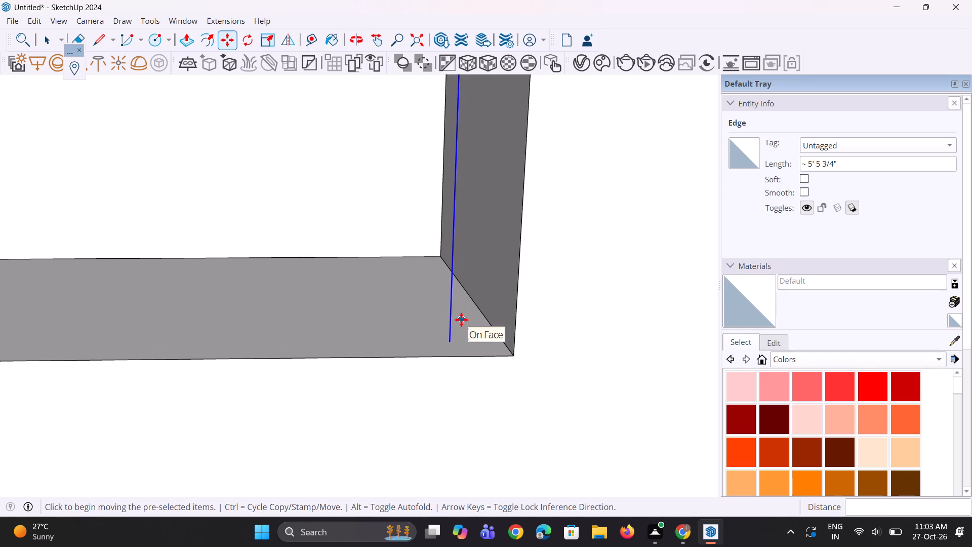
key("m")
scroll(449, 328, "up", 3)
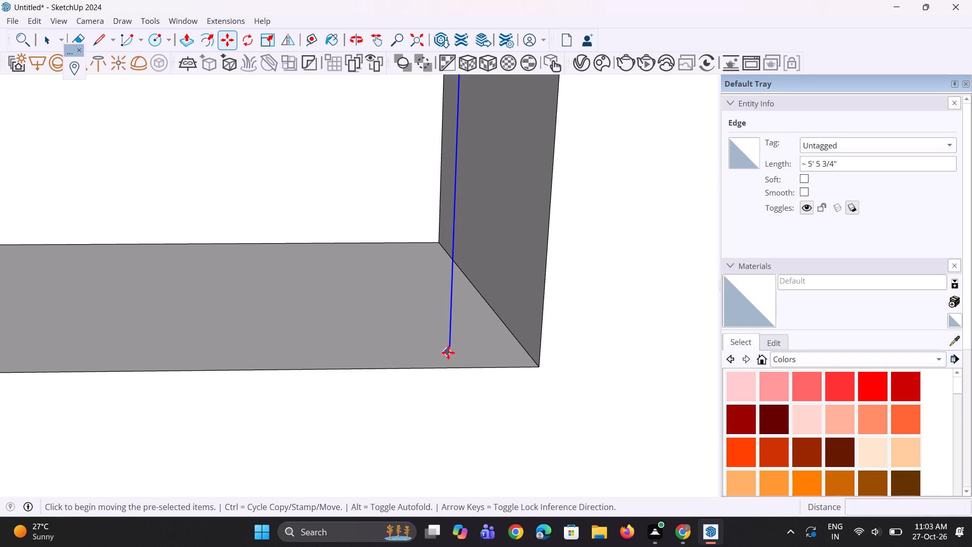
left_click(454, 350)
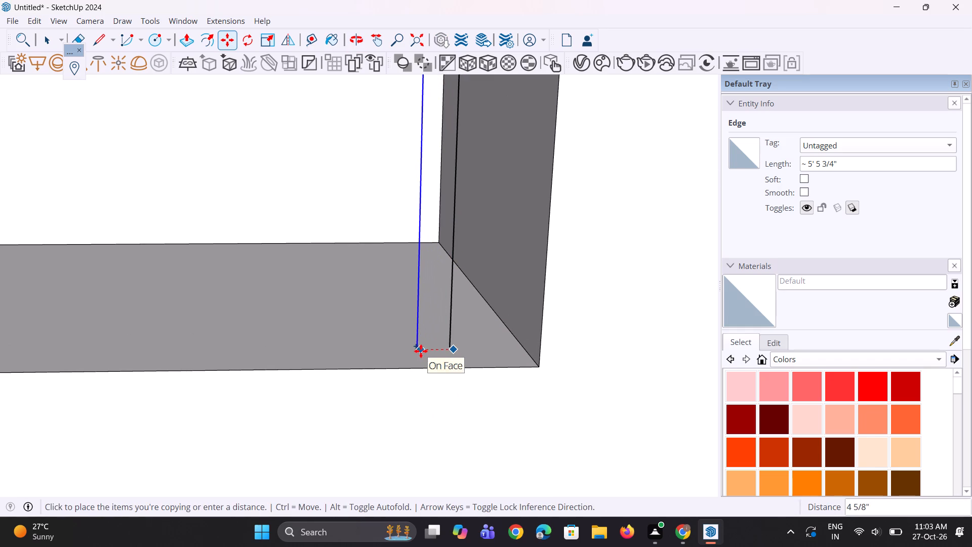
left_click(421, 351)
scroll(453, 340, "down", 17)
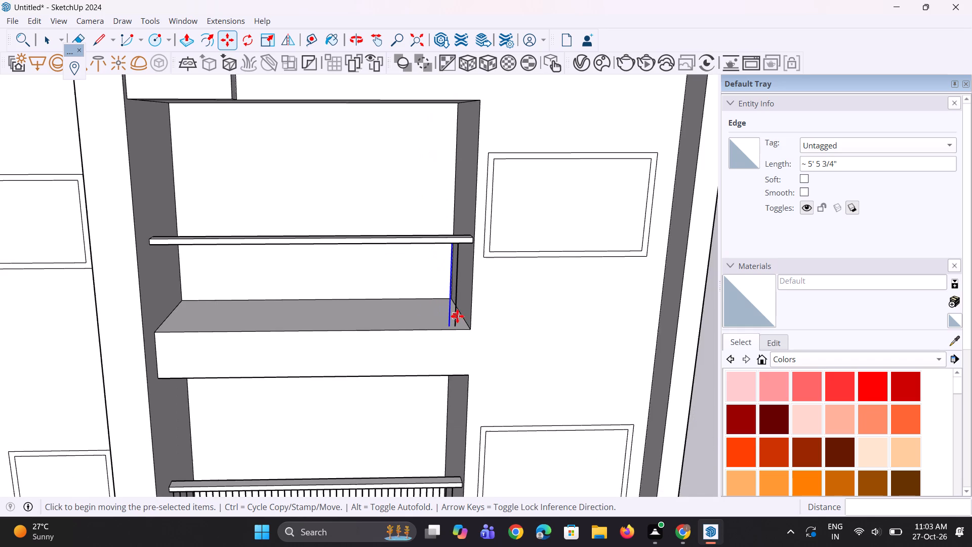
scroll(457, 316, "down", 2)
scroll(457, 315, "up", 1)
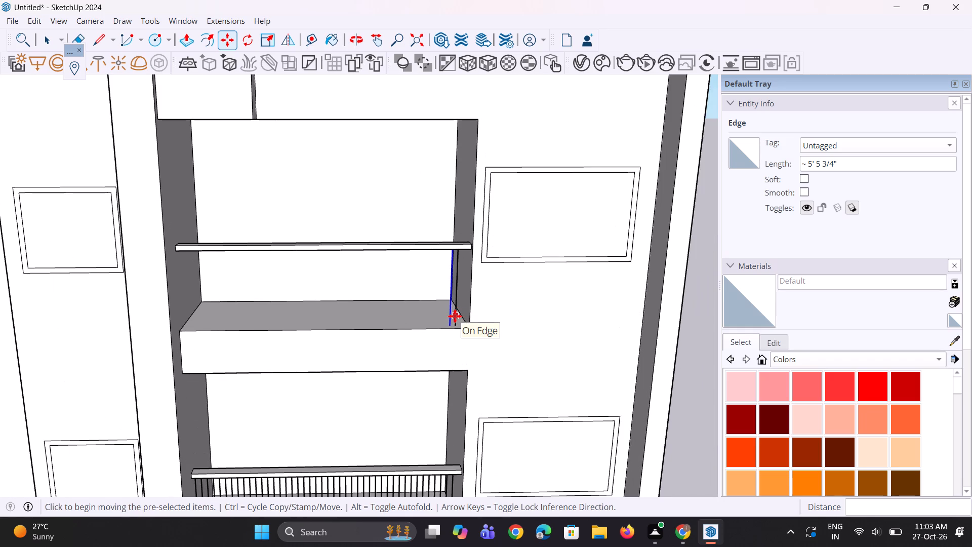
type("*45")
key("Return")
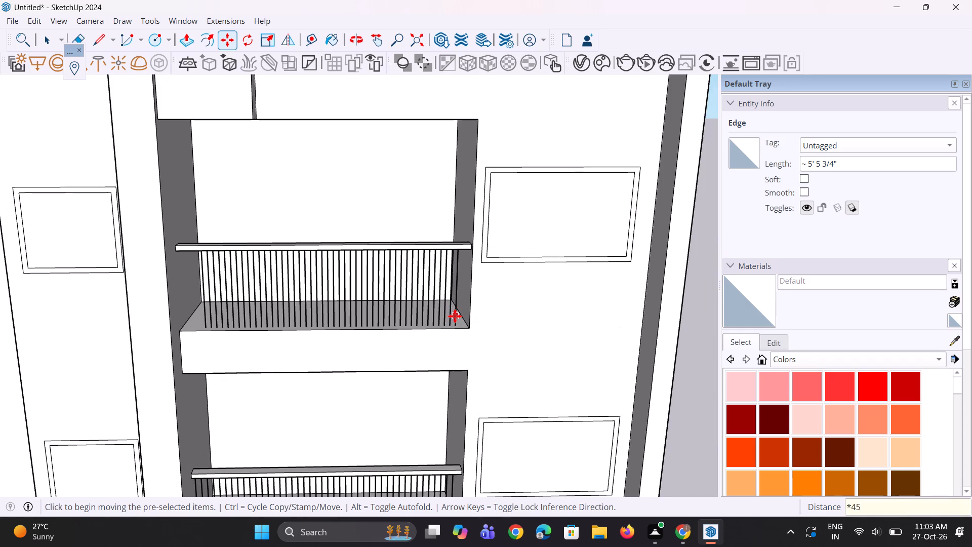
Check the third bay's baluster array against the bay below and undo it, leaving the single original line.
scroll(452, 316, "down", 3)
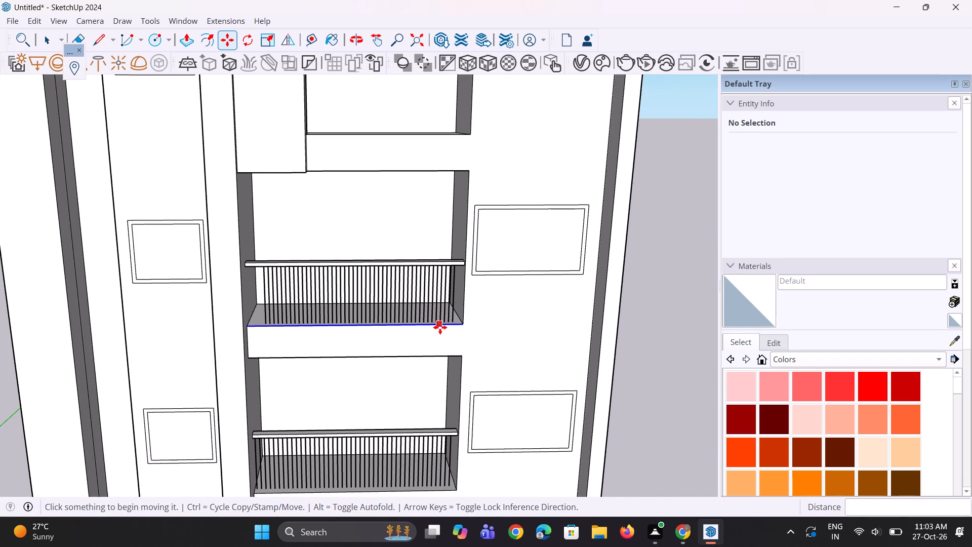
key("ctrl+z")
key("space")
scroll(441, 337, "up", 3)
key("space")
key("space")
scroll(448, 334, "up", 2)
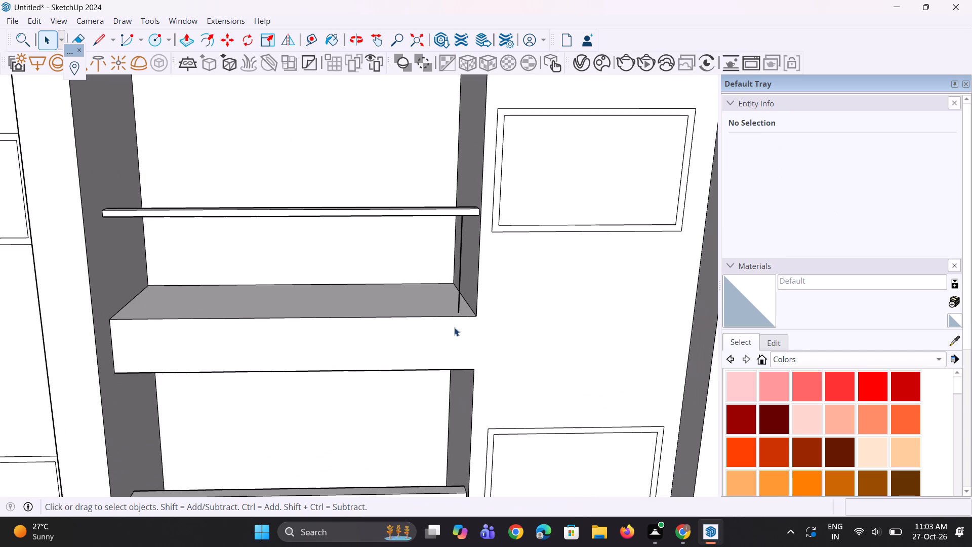
Copy the third bay's single baluster line about 5 7/8" along the rail away from the side wall and repeat the copy 45 times.
left_click(459, 304)
scroll(456, 277, "down", 9)
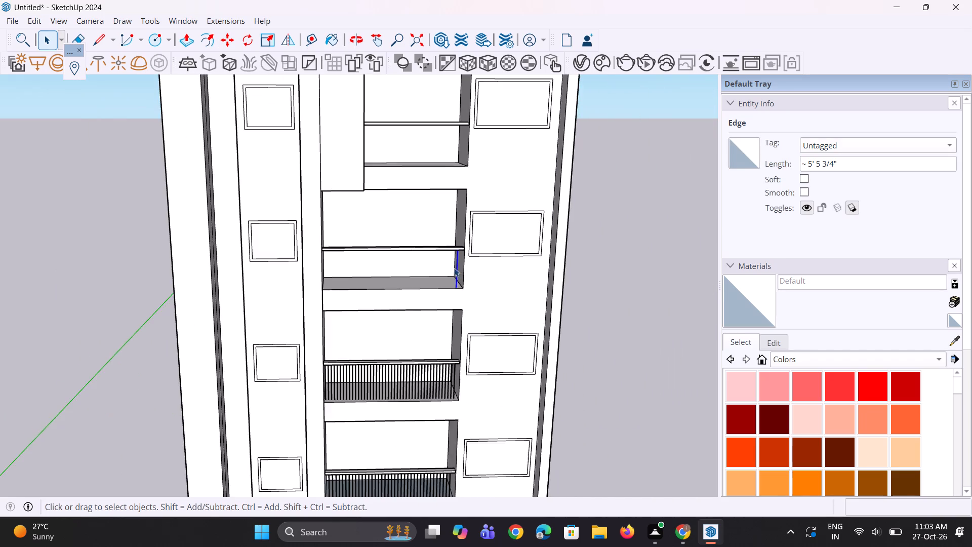
scroll(451, 280, "up", 4)
middle_click_drag(448, 250, 432, 209)
scroll(439, 235, "up", 8)
middle_click_drag(448, 300, 451, 318)
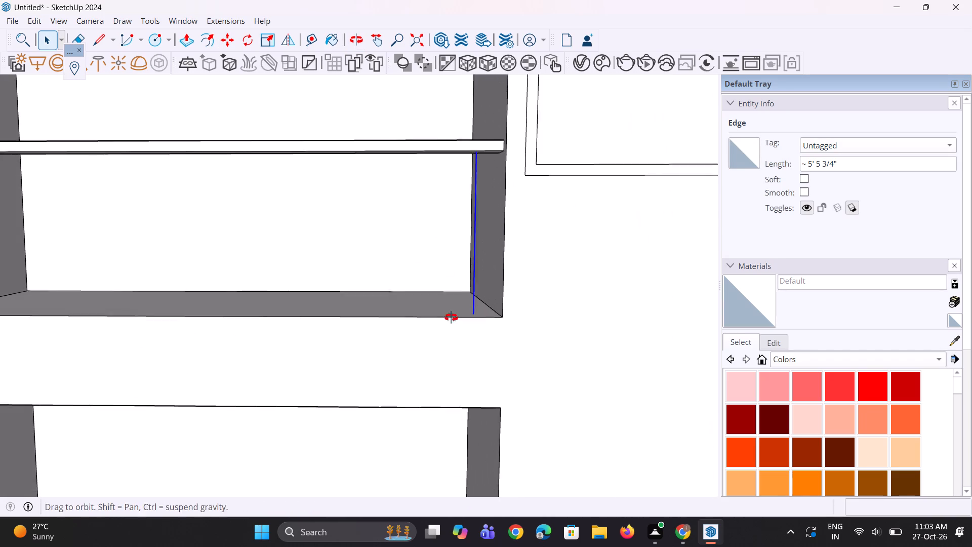
middle_click_drag(451, 318, 452, 320)
key("m")
scroll(441, 337, "up", 3)
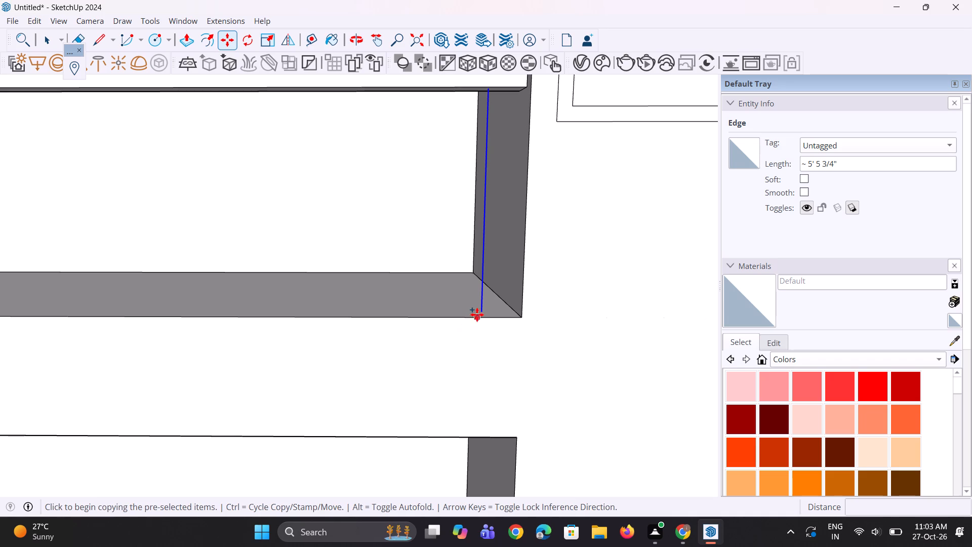
left_click(479, 312)
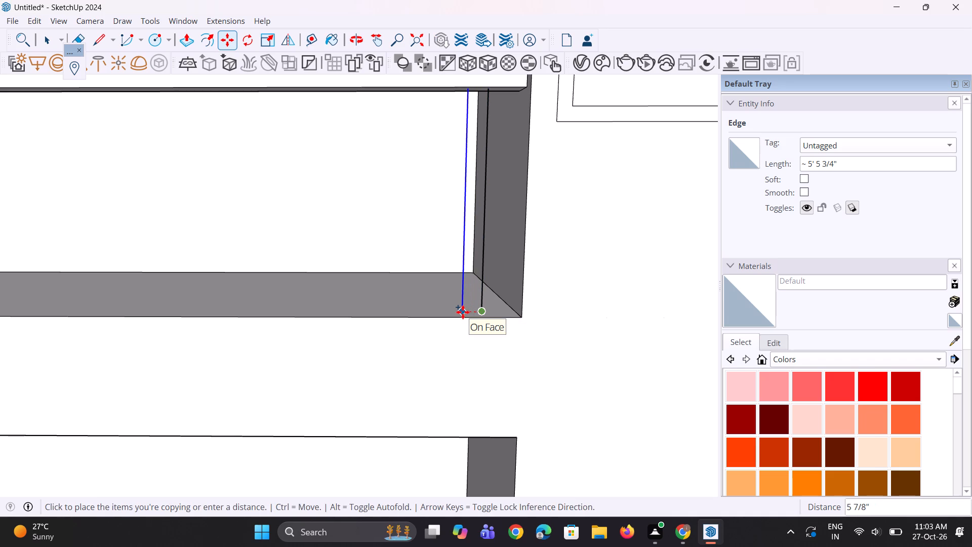
left_click(463, 312)
key("asterisk")
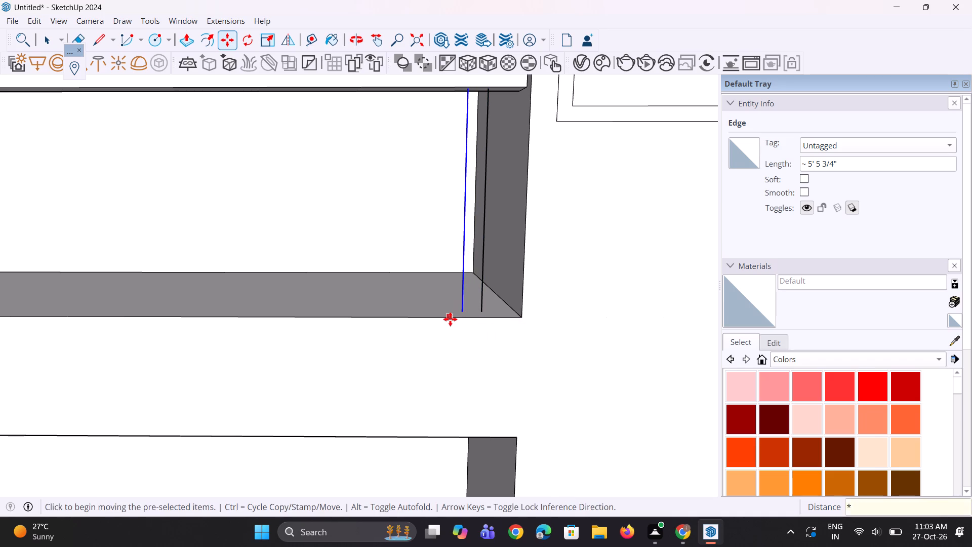
type("45")
key("Return")
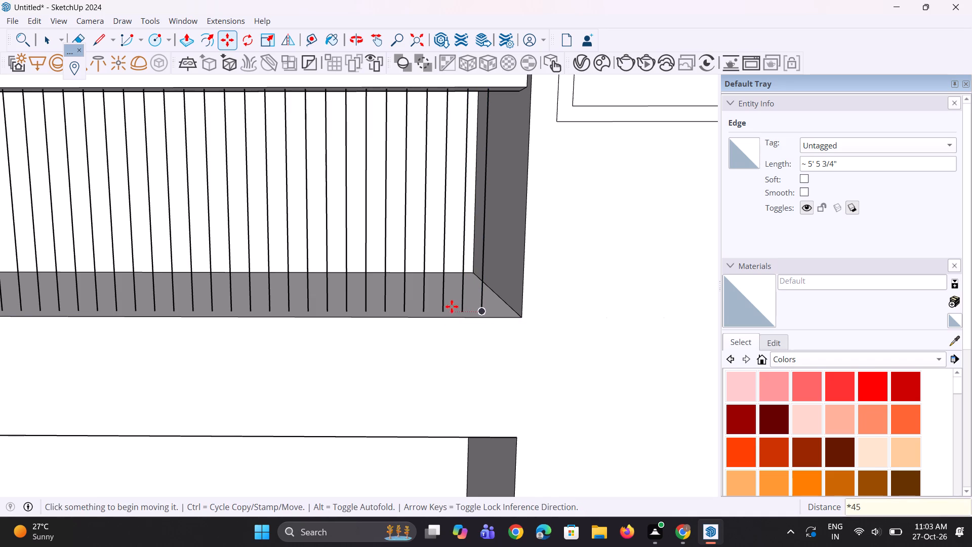
Check the third bay's baluster spacing and extent against the bay below.
scroll(454, 306, "down", 10)
middle_click_drag(394, 339, 417, 359)
scroll(422, 335, "down", 6)
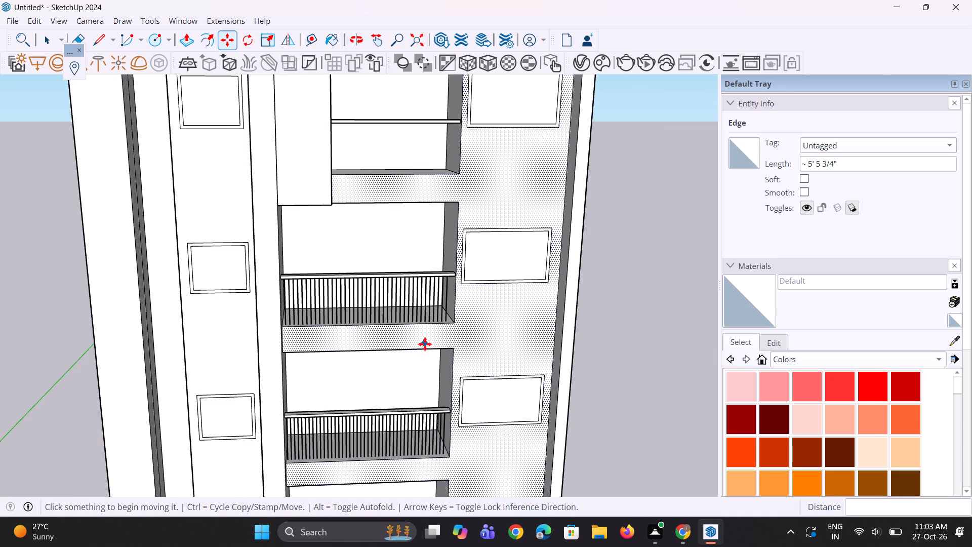
middle_click_drag(425, 344, 422, 331)
scroll(422, 332, "up", 1)
key("space")
scroll(382, 343, "down", 4)
key("space")
middle_click_drag(382, 342, 359, 282)
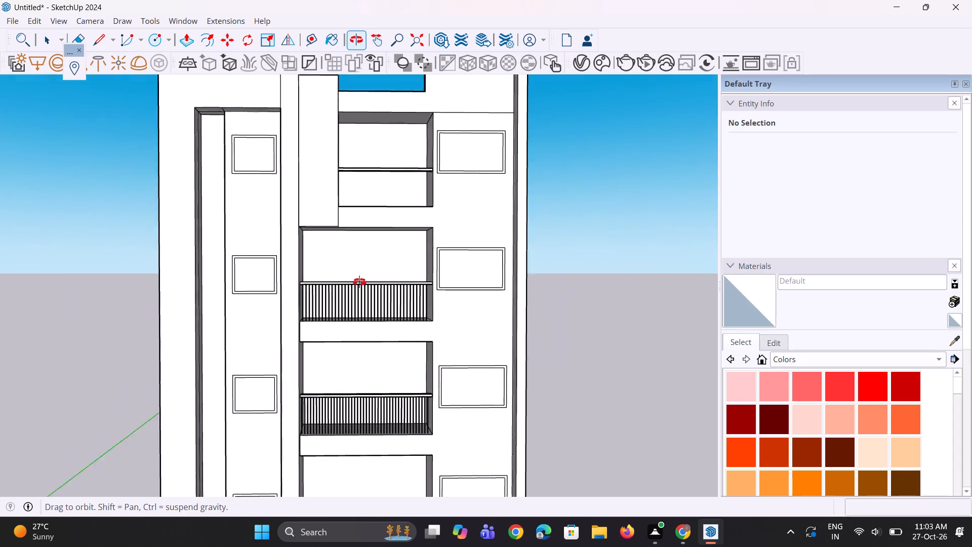
Draw a vertical baluster line about 5' 5 1/8" long from the rail's underside to the floor near the fourth bay's side wall.
middle_click_drag(359, 282, 318, 255)
scroll(388, 164, "up", 12)
middle_click_drag(426, 189, 464, 158)
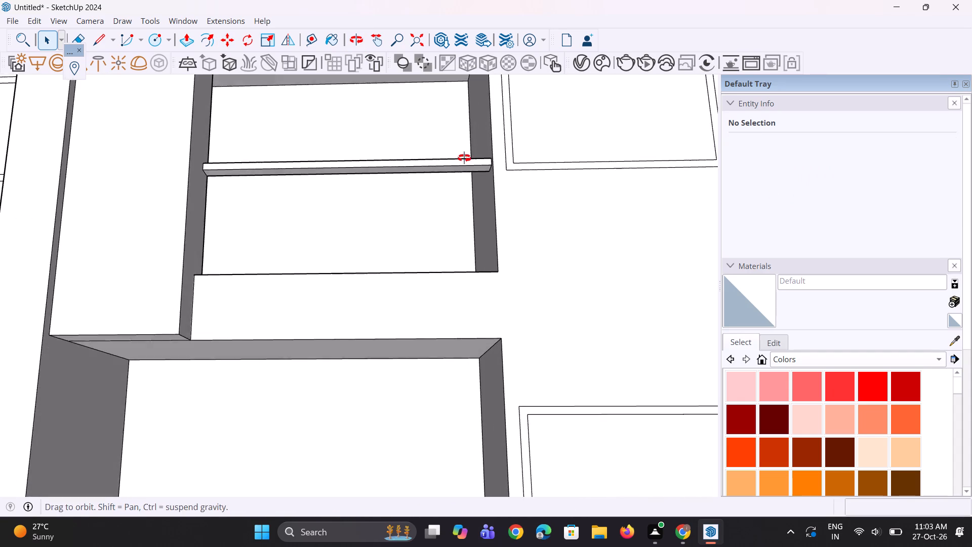
middle_click_drag(464, 158, 465, 157)
scroll(468, 173, "up", 10)
middle_click_drag(477, 170, 502, 197)
key("l")
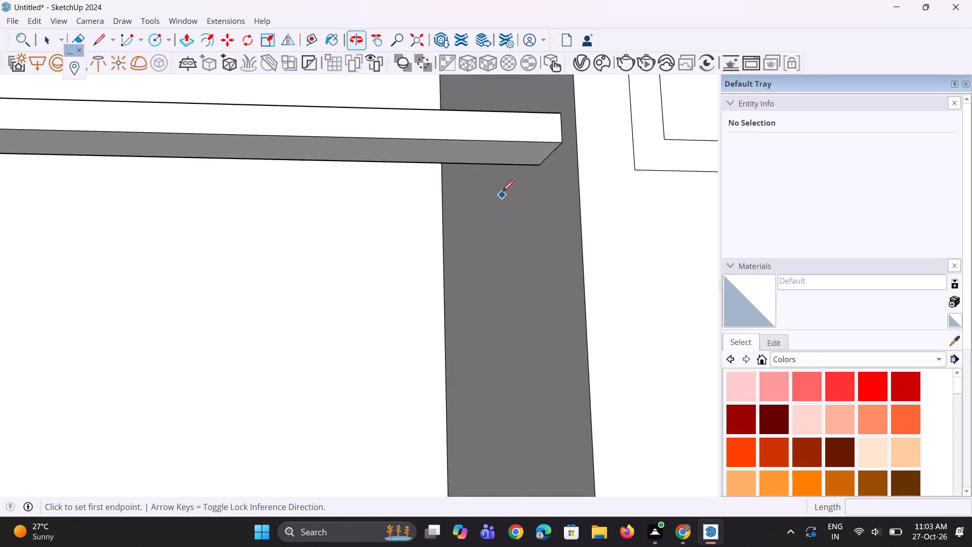
scroll(501, 181, "up", 5)
left_click(503, 133)
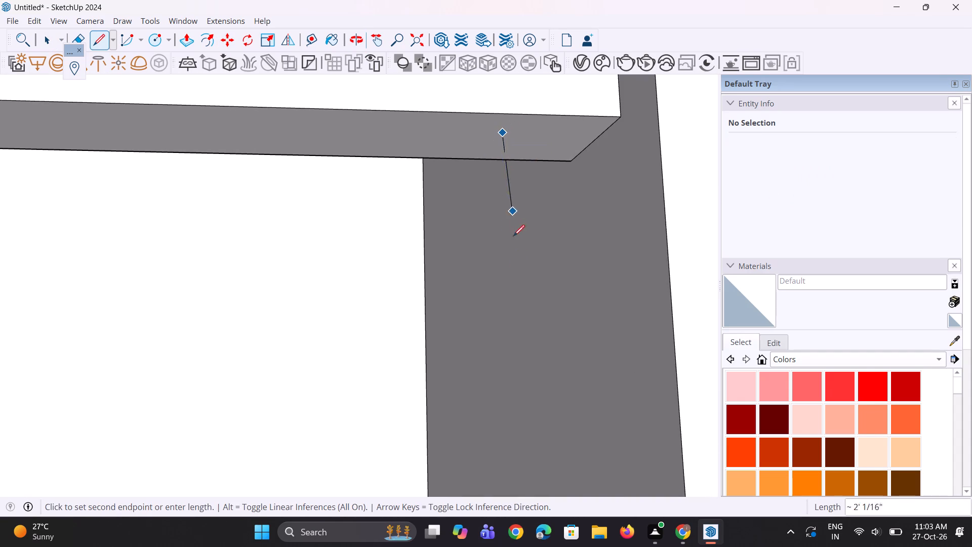
scroll(501, 395, "down", 5)
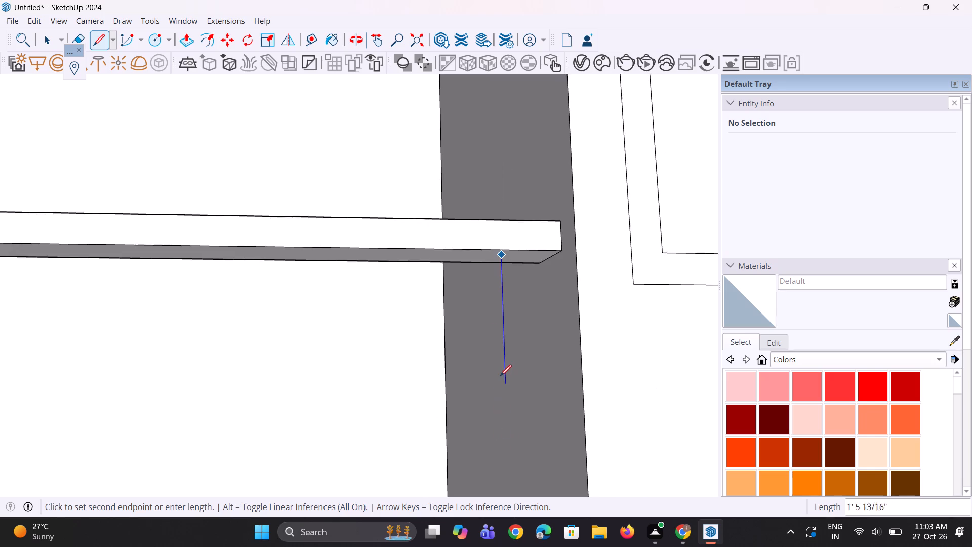
scroll(500, 366, "down", 14)
middle_click_drag(479, 378, 501, 519)
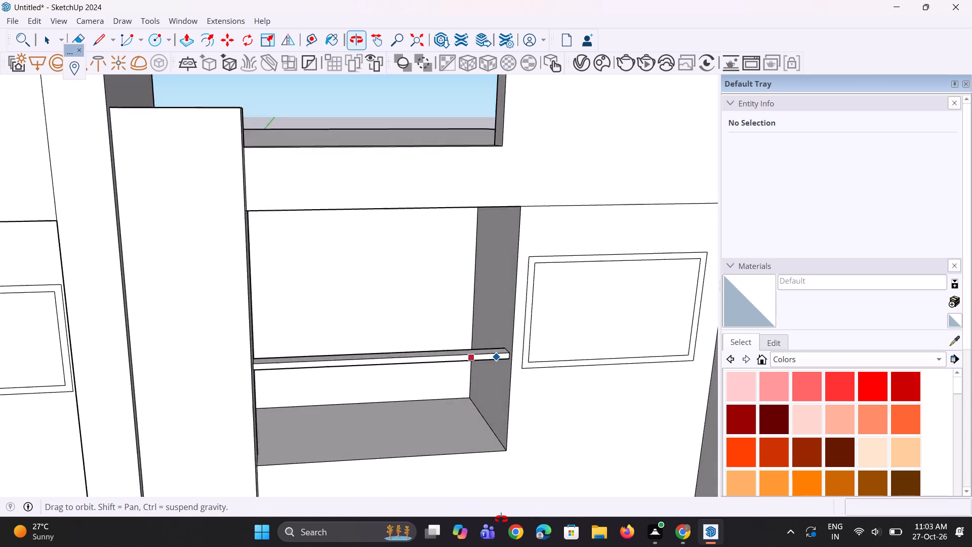
middle_click_drag(501, 519, 506, 524)
scroll(506, 471, "up", 5)
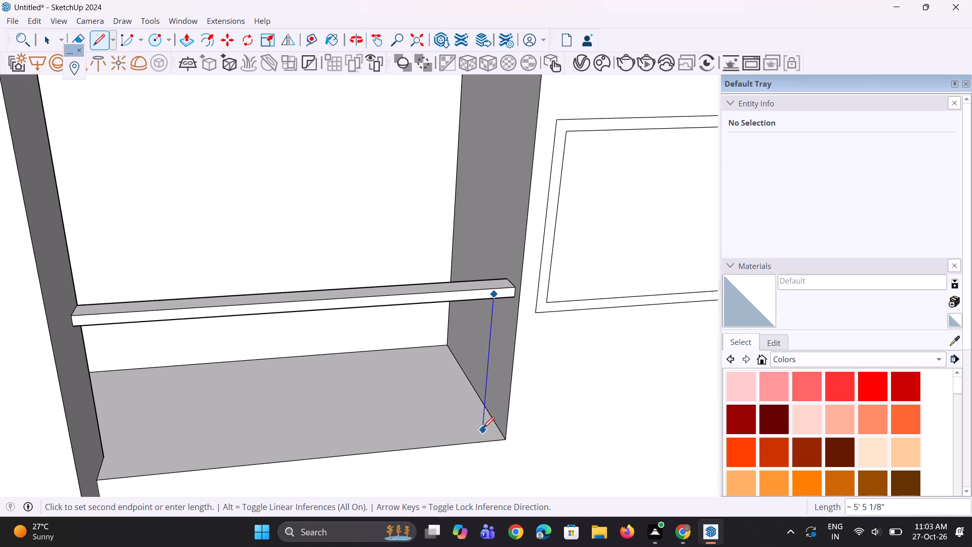
left_click(483, 430)
middle_click_drag(483, 428, 421, 341)
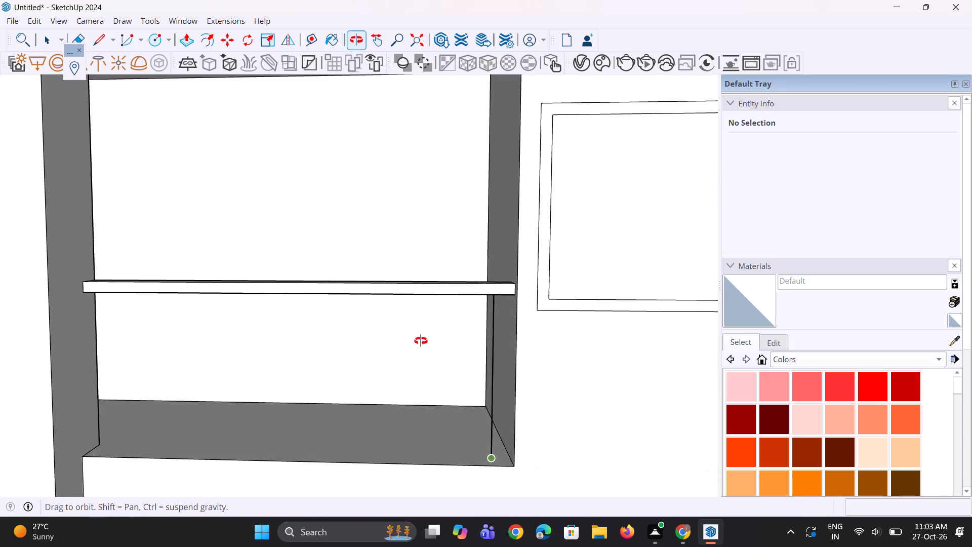
Move the fourth bay's baluster line slightly along the front floor edge, away from the side wall.
middle_click_drag(421, 341, 419, 340)
key("space")
key("space")
left_click(491, 441)
scroll(492, 447, "up", 2)
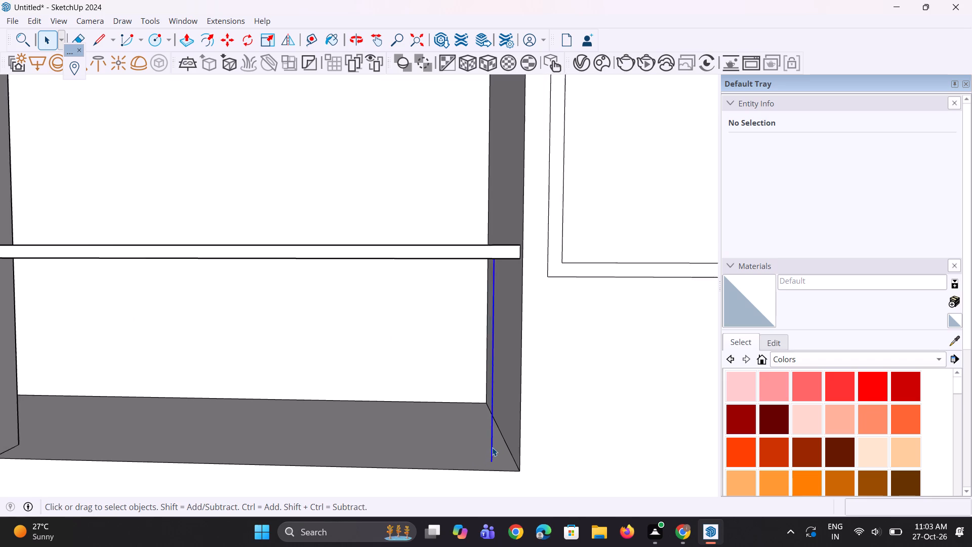
scroll(492, 447, "up", 5)
key("m")
left_click(491, 470)
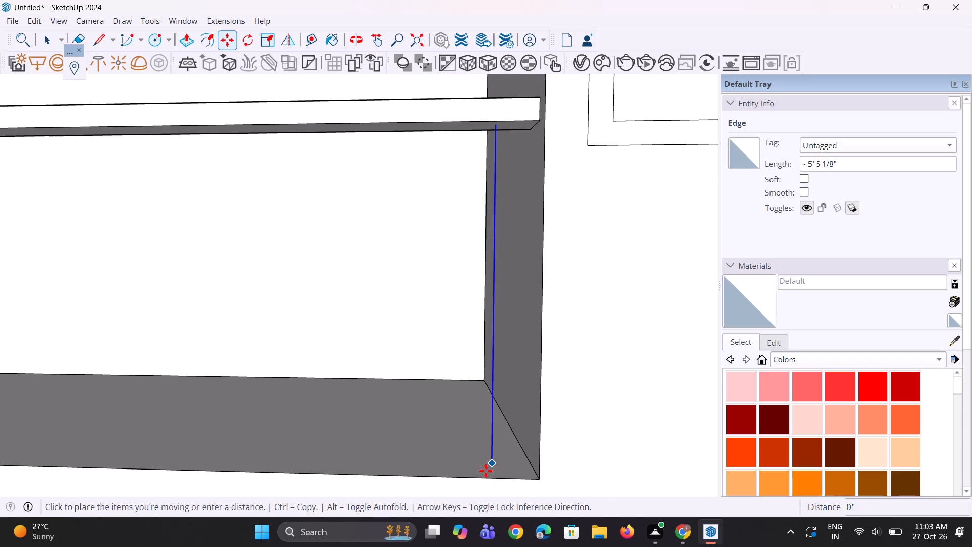
left_click(484, 471)
Copy the fourth bay's baluster line about 5 15/16" along the floor edge away from the side wall and repeat the copy 45 times.
scroll(494, 456, "down", 5)
scroll(491, 461, "up", 2)
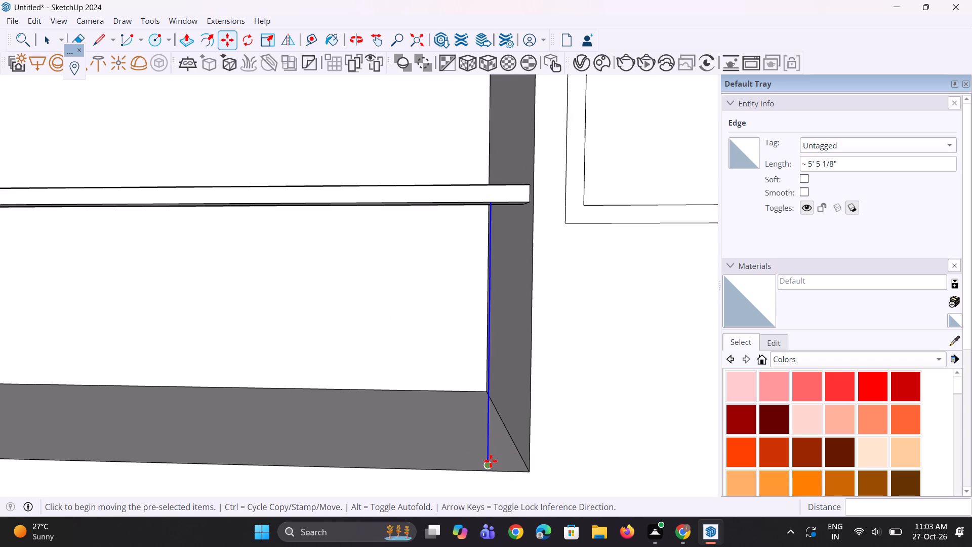
key("m")
scroll(489, 469, "up", 2)
left_click(490, 469)
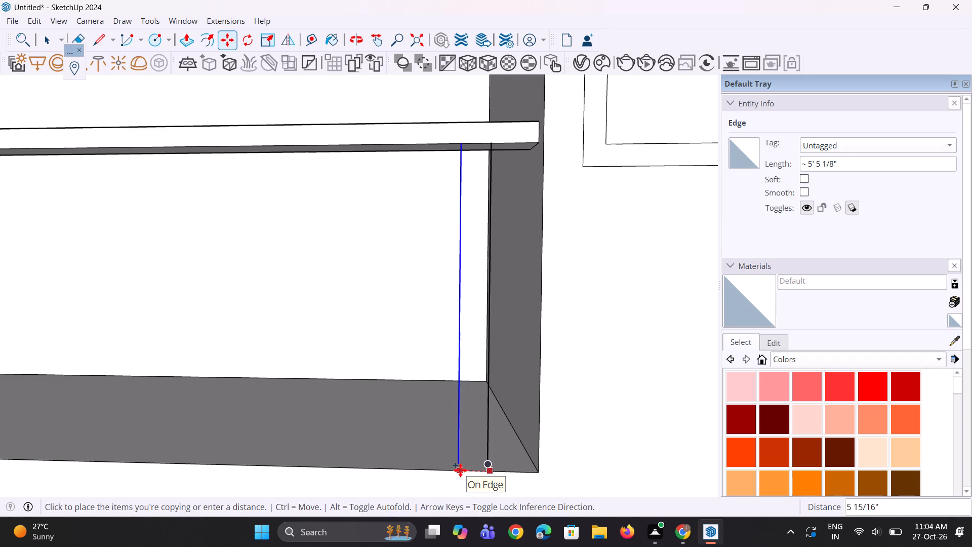
left_click(460, 470)
middle_click_drag(465, 474, 541, 488)
scroll(526, 406, "down", 3)
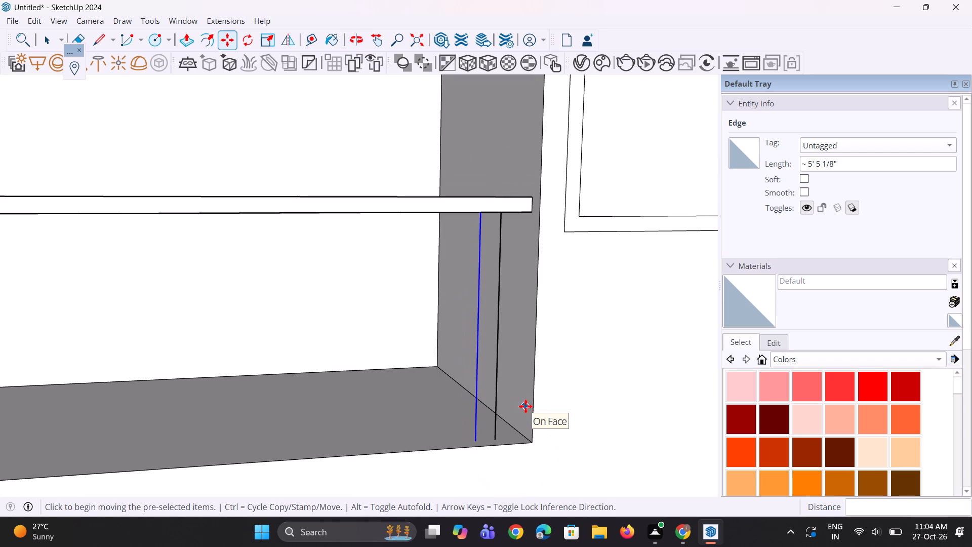
type("*45")
key("Return")
Check the fourth bay's baluster spacing and extent from the front and side, against the bay below.
scroll(502, 408, "down", 8)
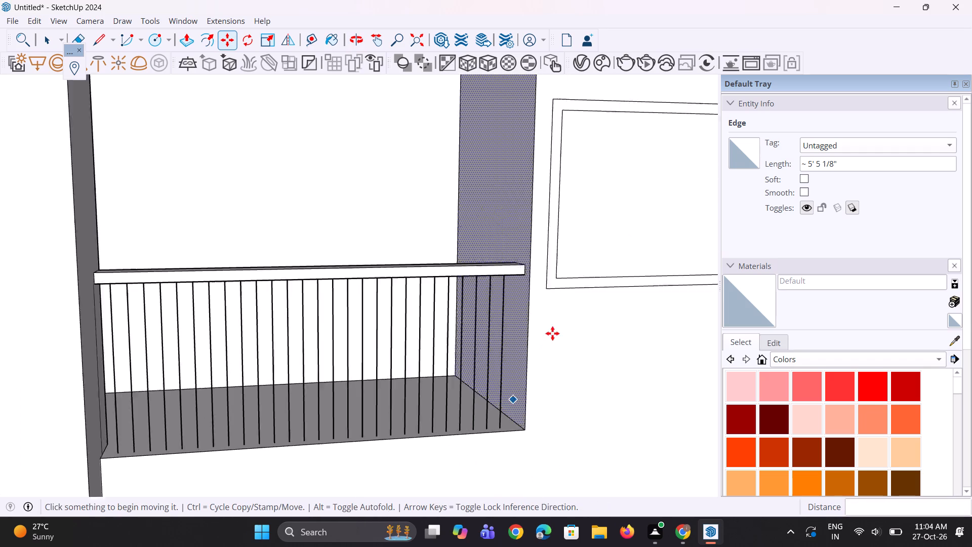
scroll(552, 331, "down", 5)
middle_click_drag(503, 361, 417, 302)
scroll(409, 255, "down", 5)
middle_click_drag(416, 288, 440, 324)
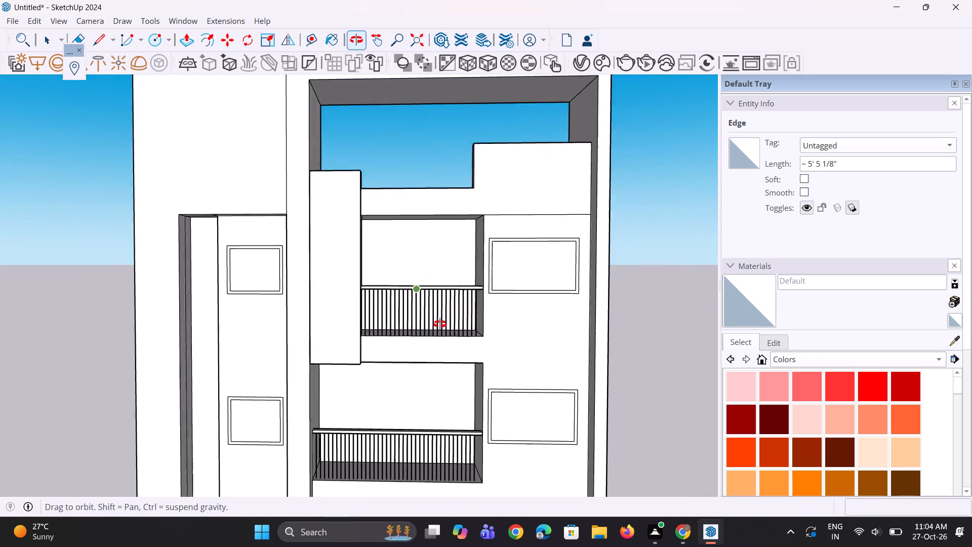
middle_click_drag(440, 324, 247, 312)
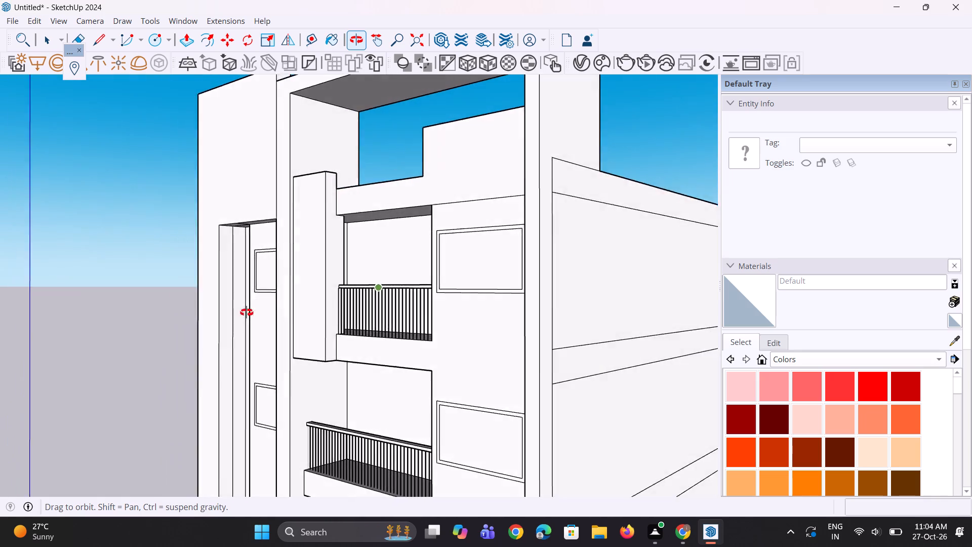
middle_click_drag(247, 312, 443, 358)
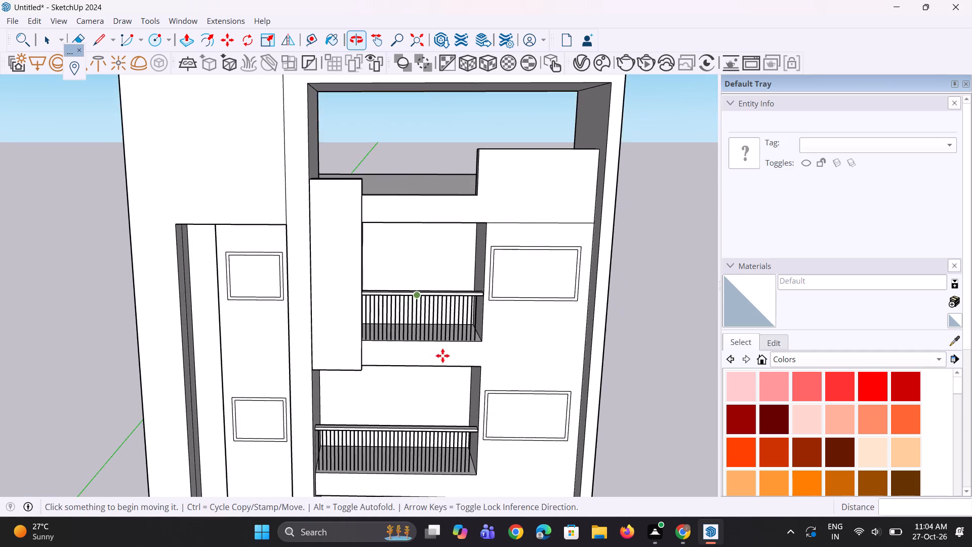
key("space")
key("space")
Examine the whole front elevation, comparing the rails and baluster lines of all four bays.
scroll(413, 243, "up", 1)
scroll(412, 241, "down", 9)
middle_click(437, 425)
scroll(417, 302, "down", 4)
scroll(406, 435, "up", 3)
scroll(430, 398, "up", 7)
scroll(444, 419, "down", 6)
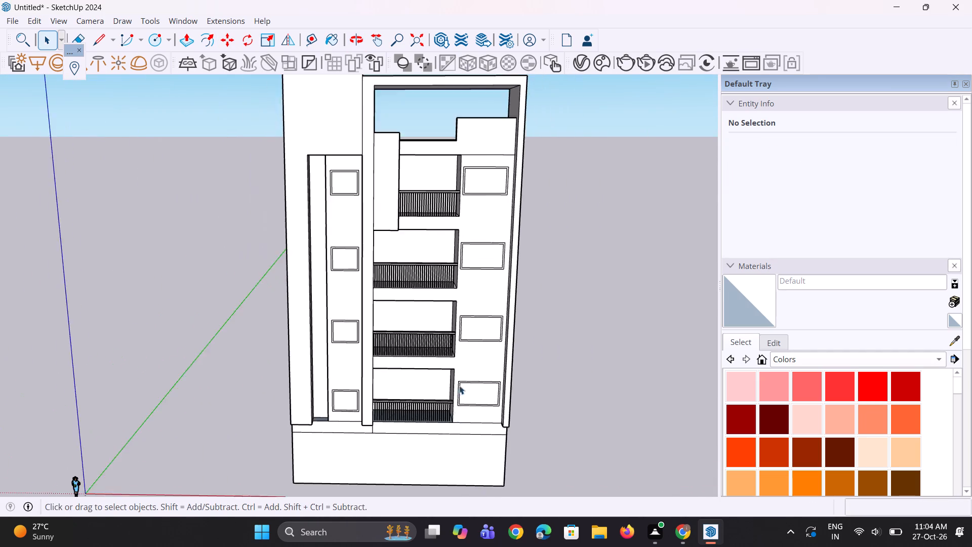
scroll(459, 386, "up", 1)
middle_click_drag(459, 384, 459, 343)
scroll(459, 340, "up", 1)
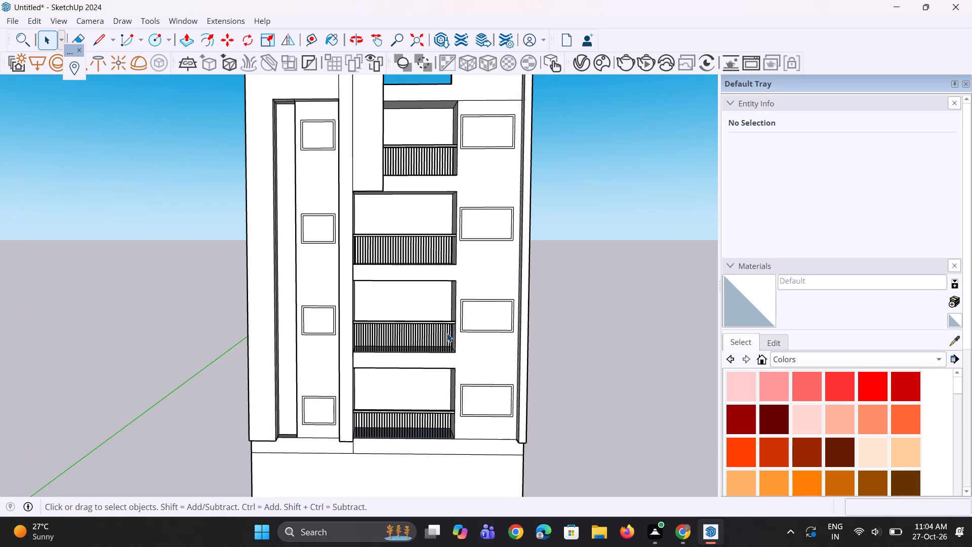
scroll(447, 333, "down", 3)
middle_click_drag(446, 325, 474, 301)
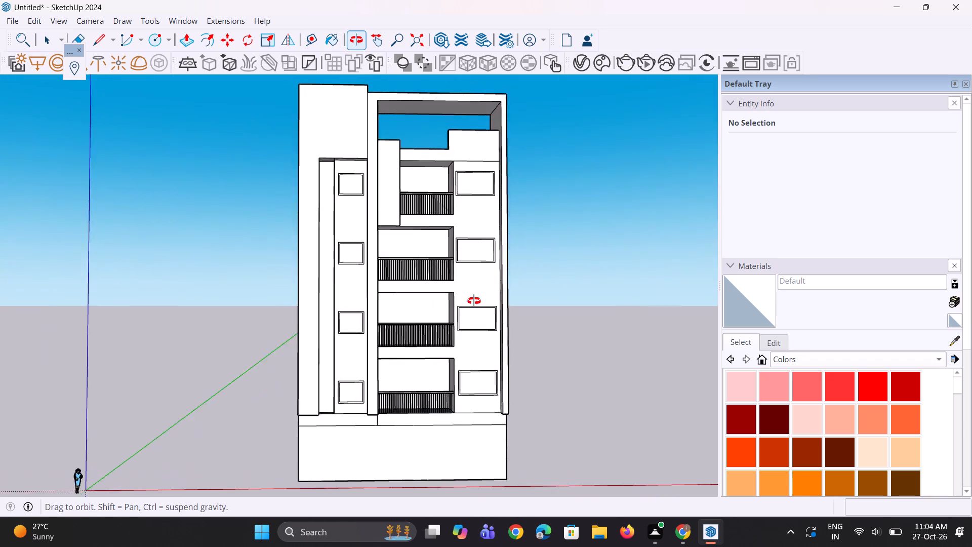
middle_click_drag(474, 301, 425, 302)
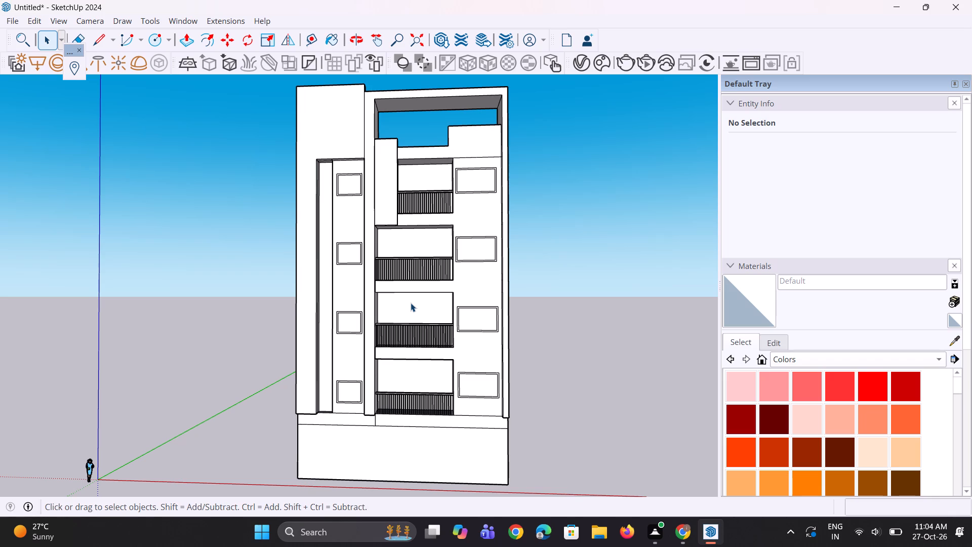
Push/Pull the circle at the base of the lowest bay's baluster nearest the window-side wall up about 4' 11 7/8" to the rail.
scroll(382, 294, "down", 1)
scroll(399, 354, "up", 1)
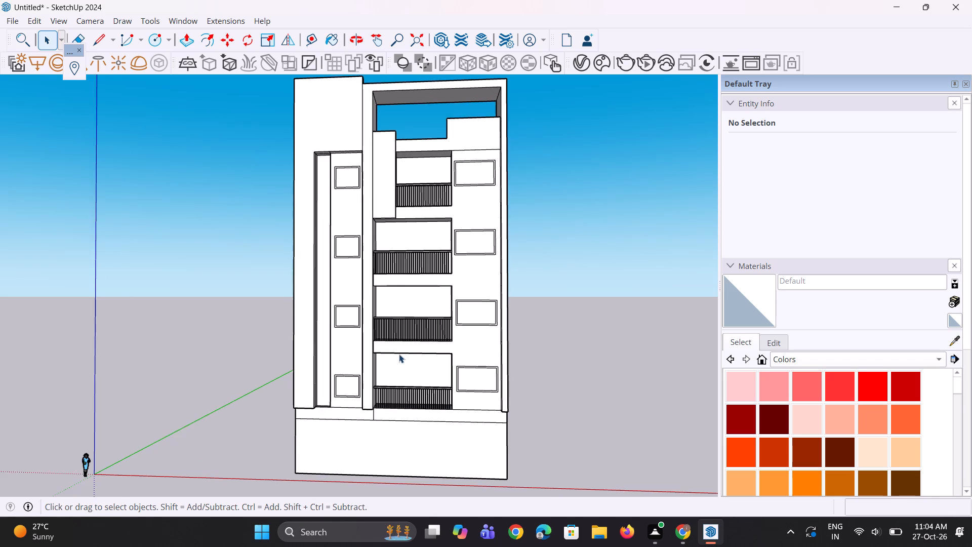
middle_click_drag(399, 354, 394, 356)
scroll(398, 354, "up", 1)
scroll(452, 289, "up", 1)
middle_click_drag(452, 289, 456, 307)
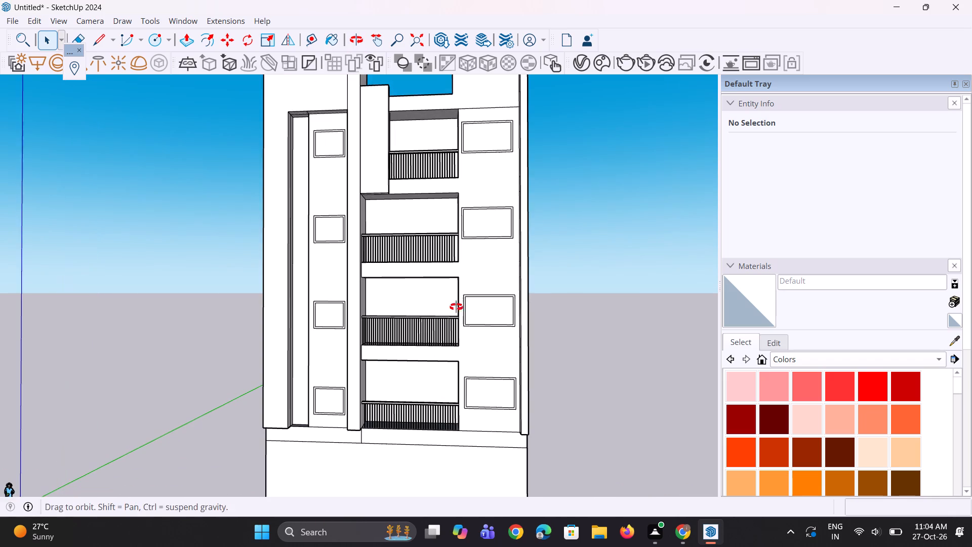
middle_click_drag(456, 307, 458, 320)
scroll(435, 439, "up", 13)
middle_click_drag(452, 451, 470, 494)
scroll(470, 480, "down", 1)
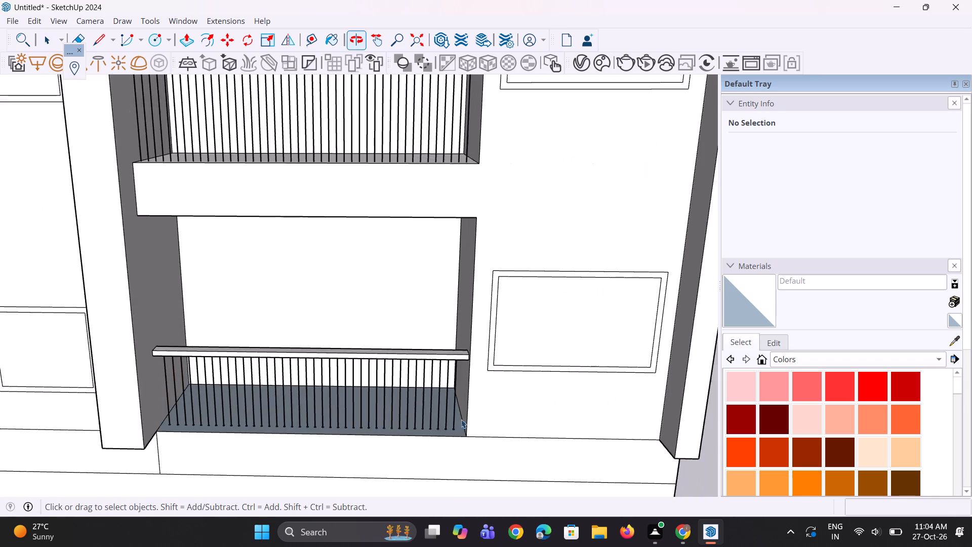
scroll(459, 413, "up", 20)
scroll(459, 413, "up", 1)
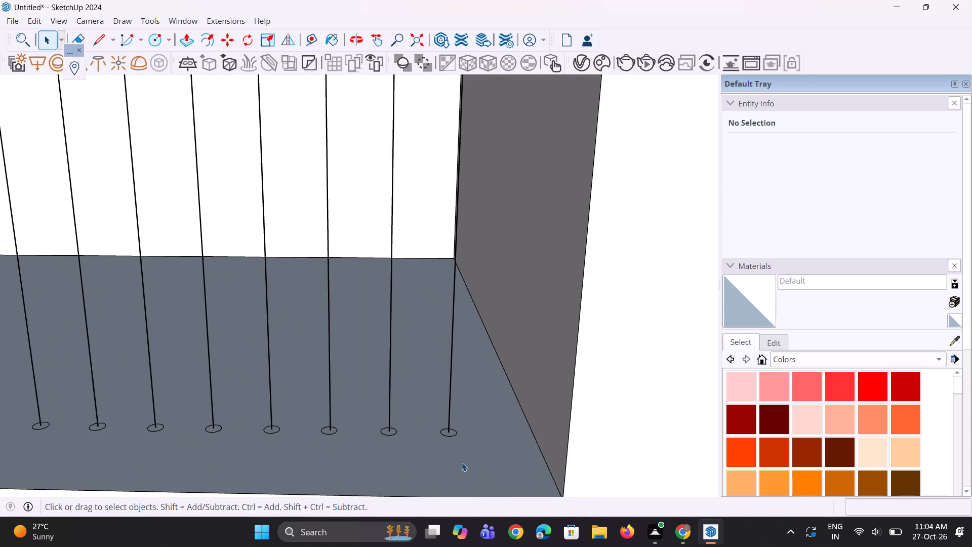
scroll(462, 462, "up", 2)
key("p")
left_click(450, 423)
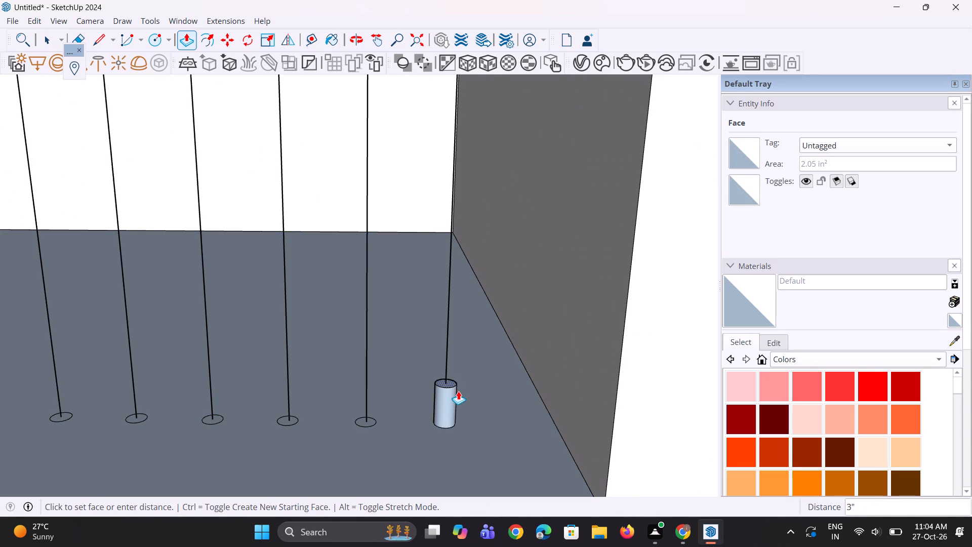
scroll(458, 392, "down", 14)
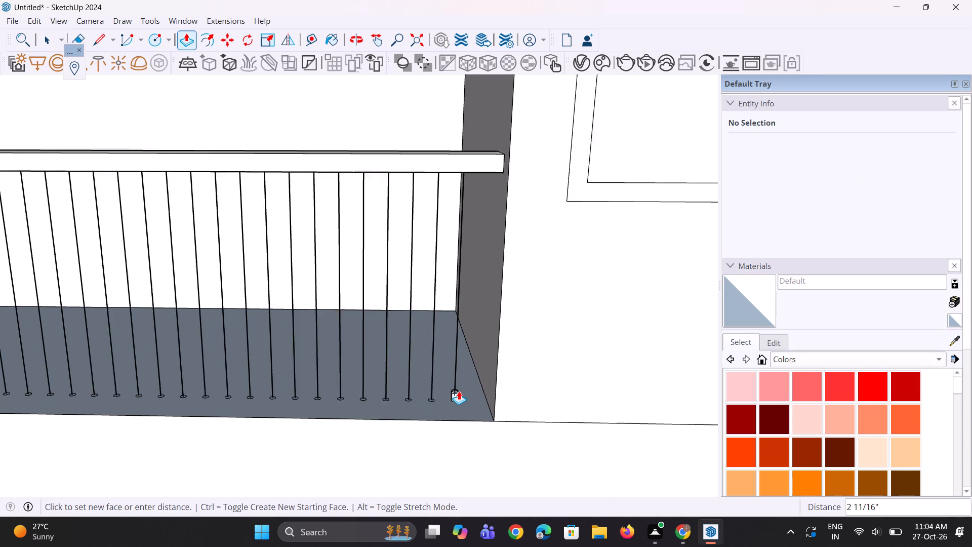
scroll(459, 391, "down", 4)
left_click(469, 261)
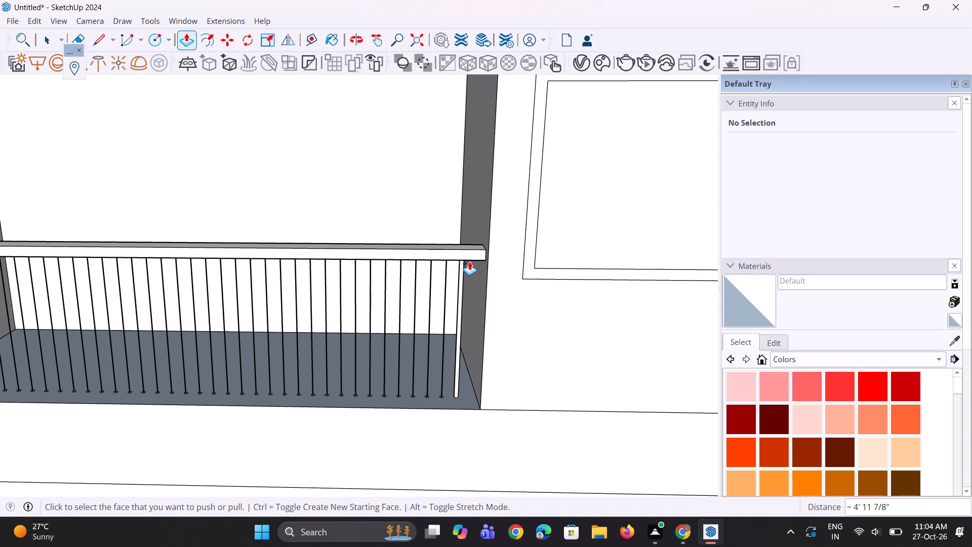
Repeat the 4' 11 7/8" extrusion on the next five baluster circles in the lowest bay, working away from the side wall.
middle_click_drag(451, 425, 449, 396)
scroll(452, 375, "down", 14)
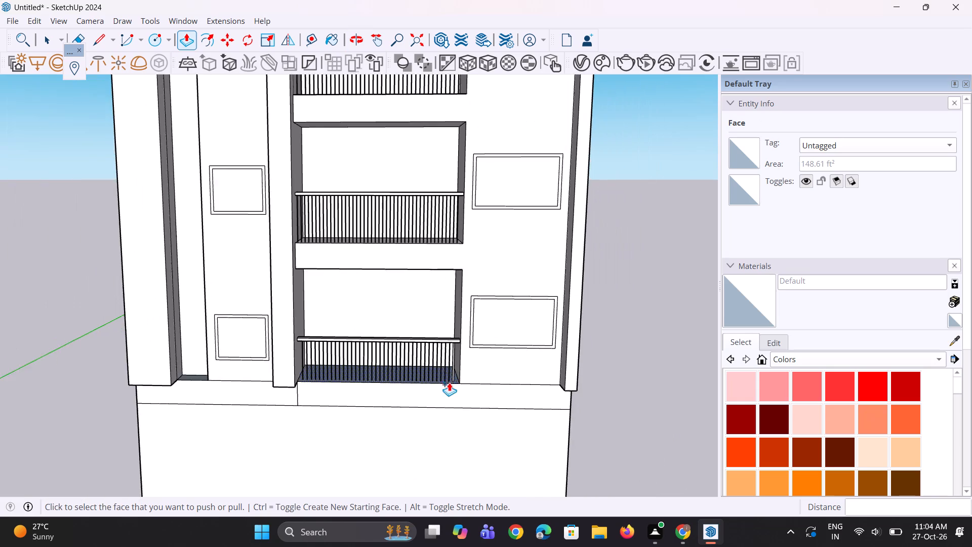
scroll(439, 308, "down", 2)
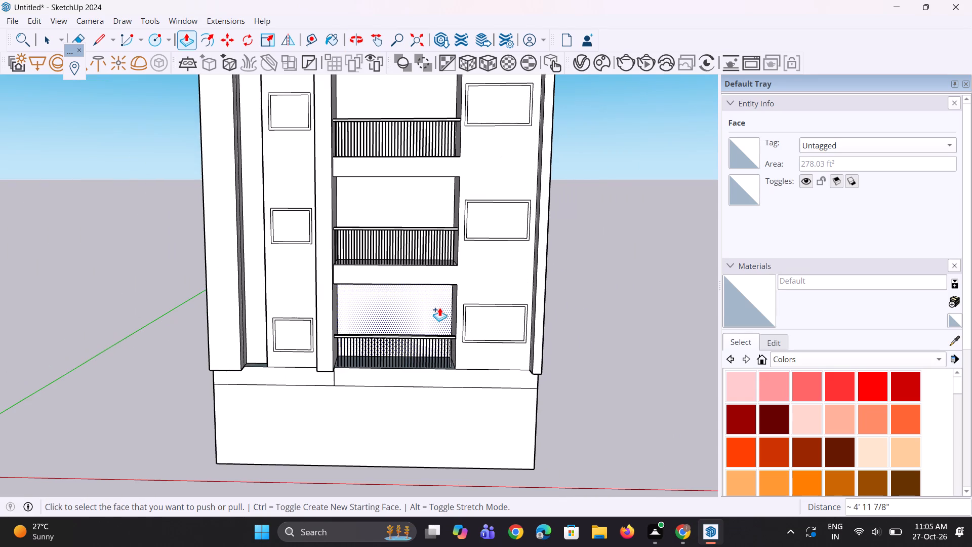
scroll(443, 389, "up", 12)
middle_click_drag(445, 358, 471, 449)
scroll(458, 360, "up", 13)
double_click(444, 348)
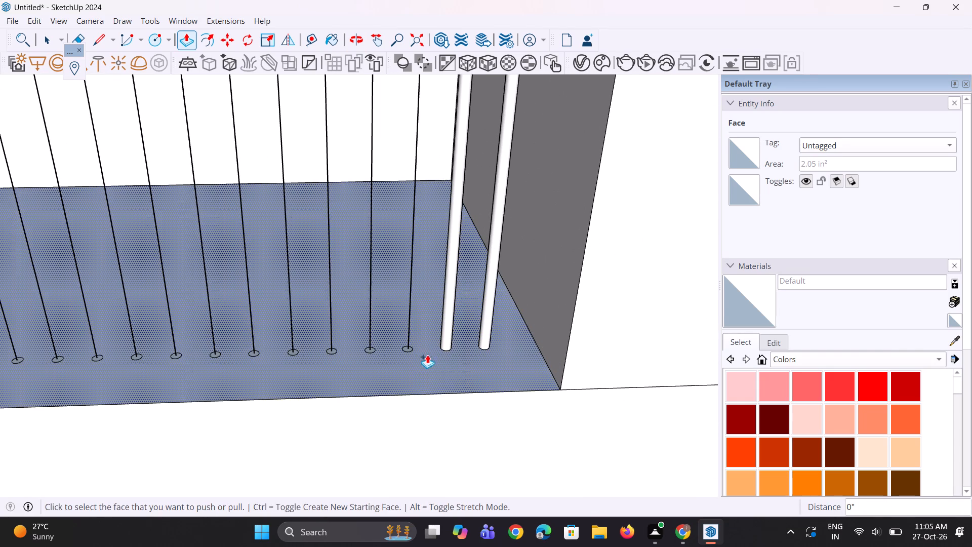
double_click(410, 350)
double_click(374, 351)
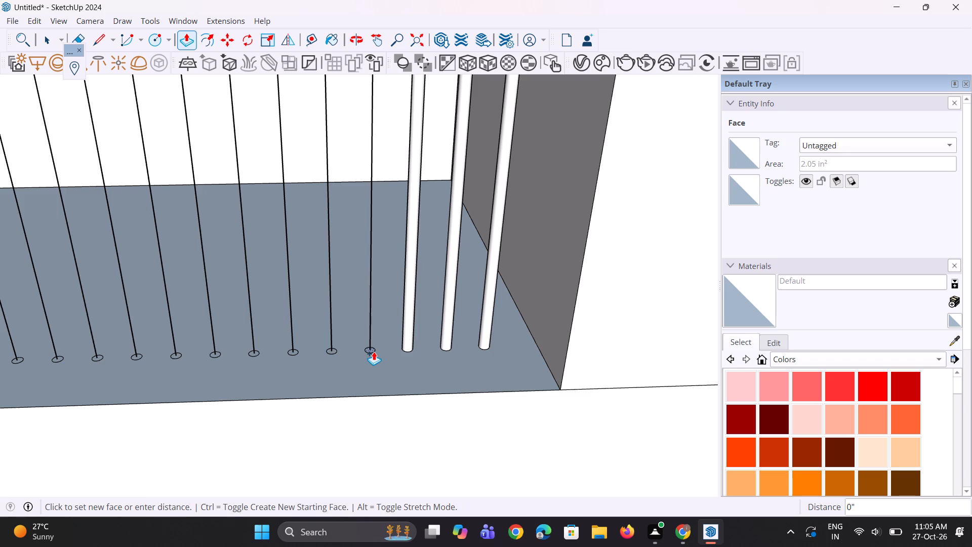
left_click(337, 352)
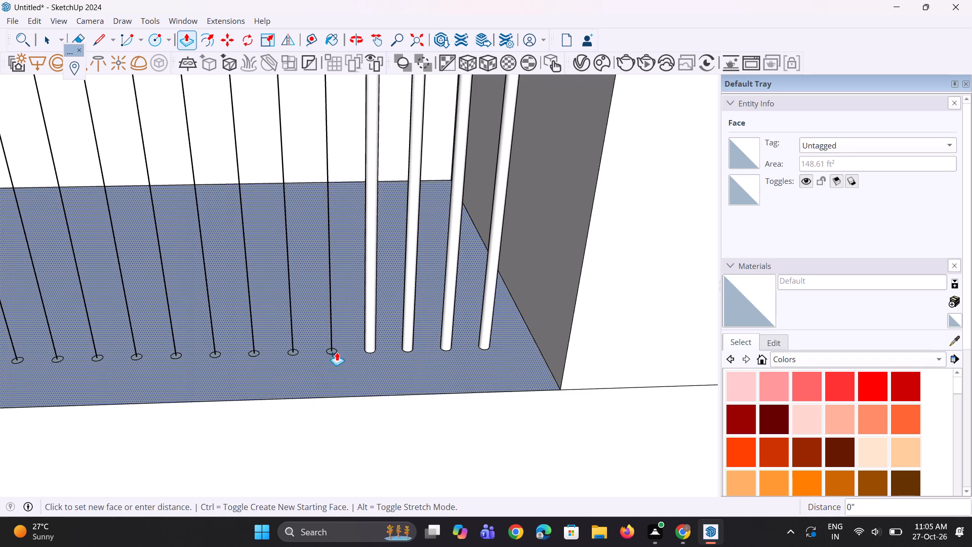
key("Escape")
double_click(334, 351)
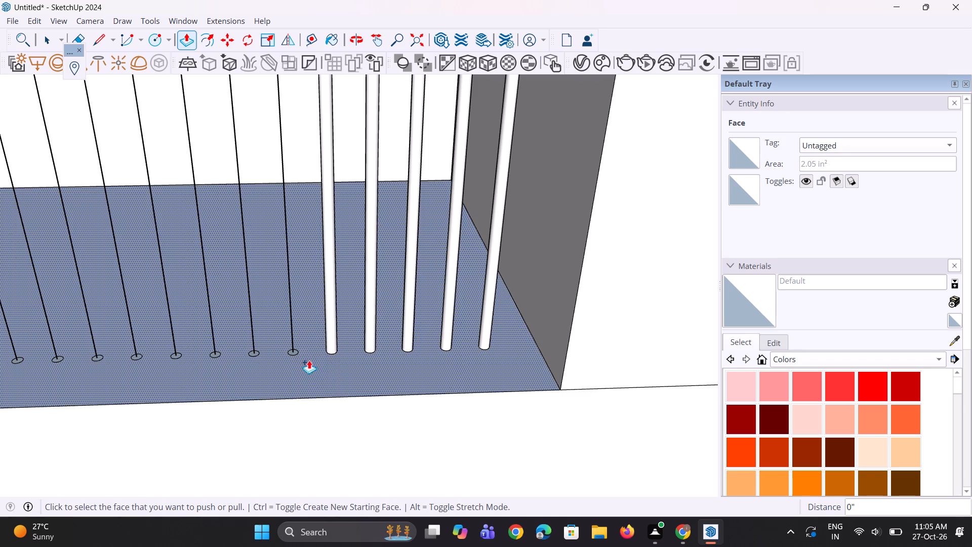
double_click(295, 353)
Extrude the next six baluster circles along the lowest bay's floor by the same 4' 11 7/8" height.
scroll(267, 359, "up", 6)
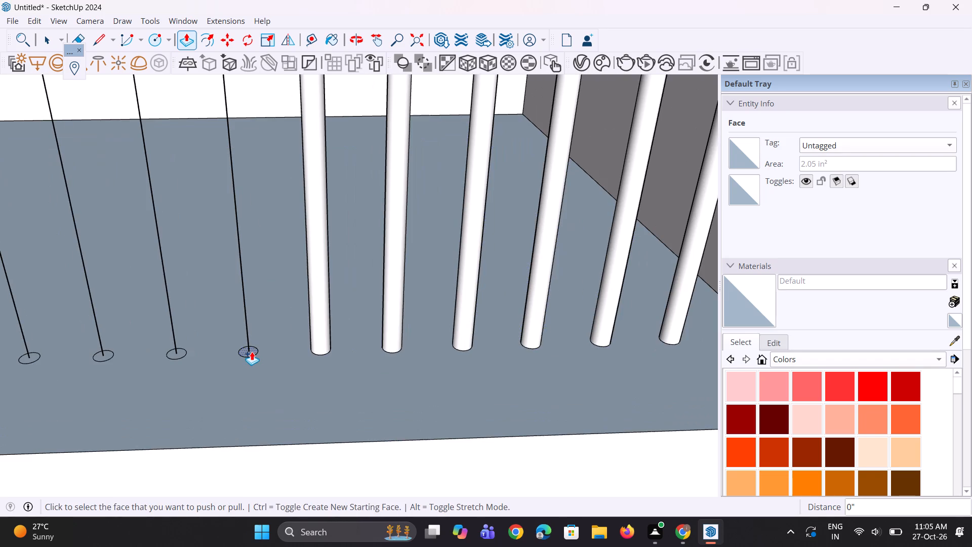
double_click(252, 351)
double_click(182, 353)
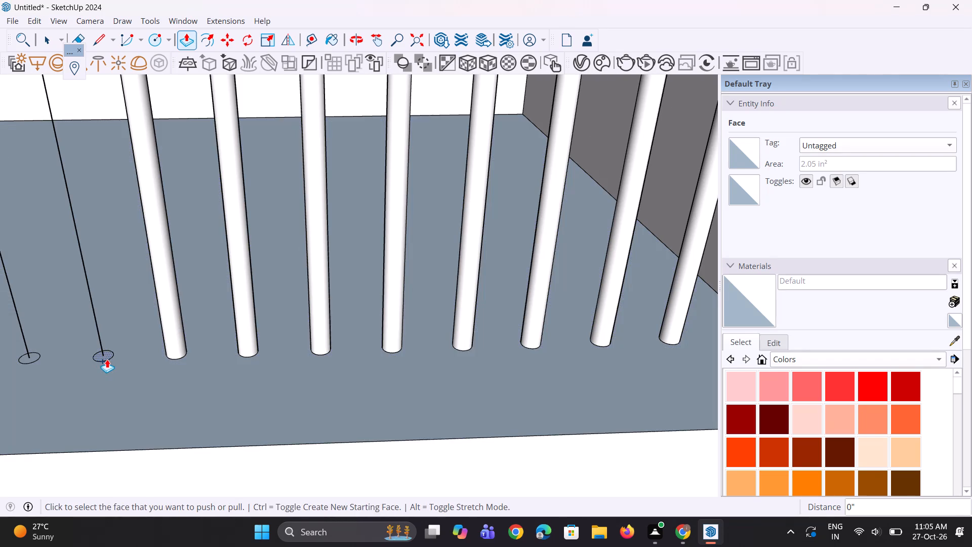
double_click(107, 359)
scroll(497, 448, "down", 9)
scroll(304, 419, "up", 4)
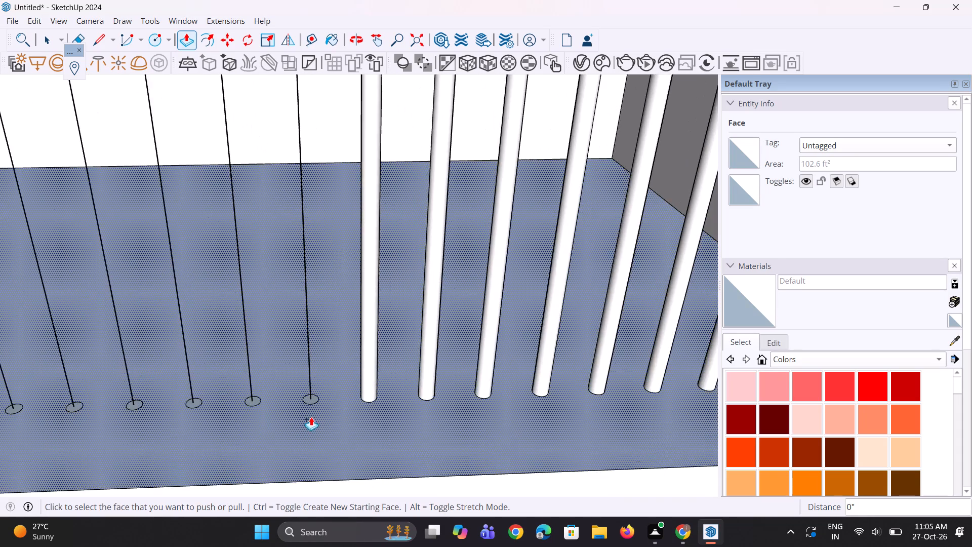
scroll(311, 417, "up", 7)
double_click(313, 394)
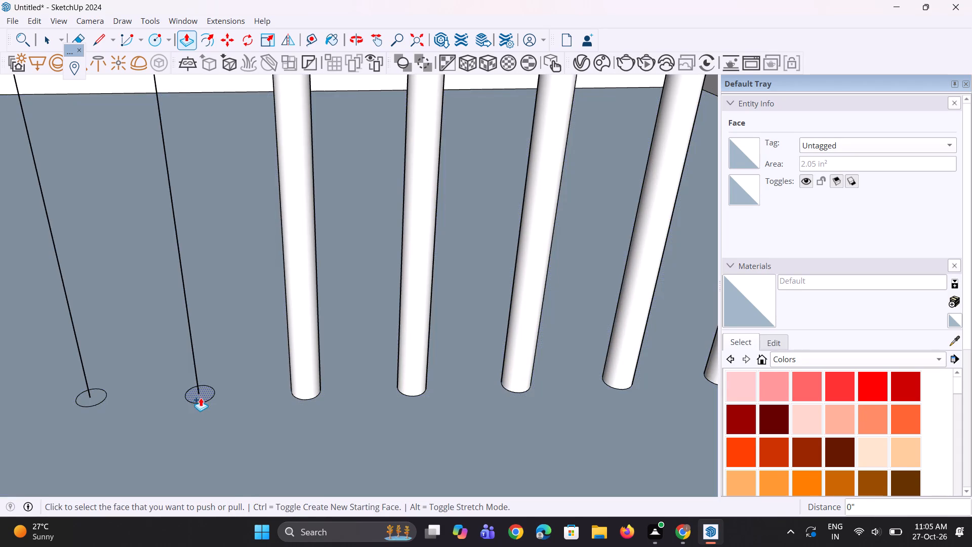
double_click(200, 398)
double_click(92, 402)
Repeat the 4' 11 7/8" Push/Pull on the next four baluster circles along the lowest bay's floor.
scroll(454, 415, "down", 9)
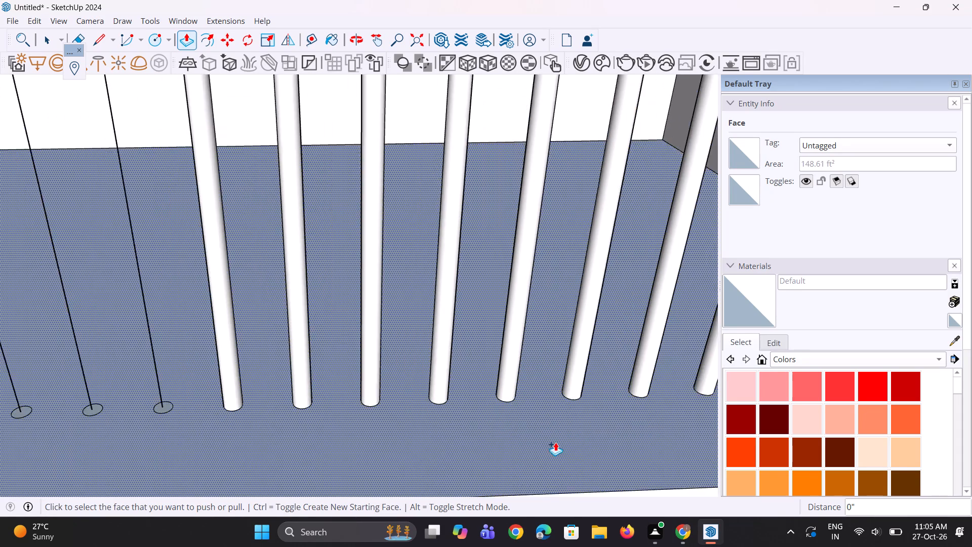
scroll(555, 442, "down", 2)
scroll(285, 406, "up", 4)
scroll(329, 419, "up", 4)
double_click(338, 433)
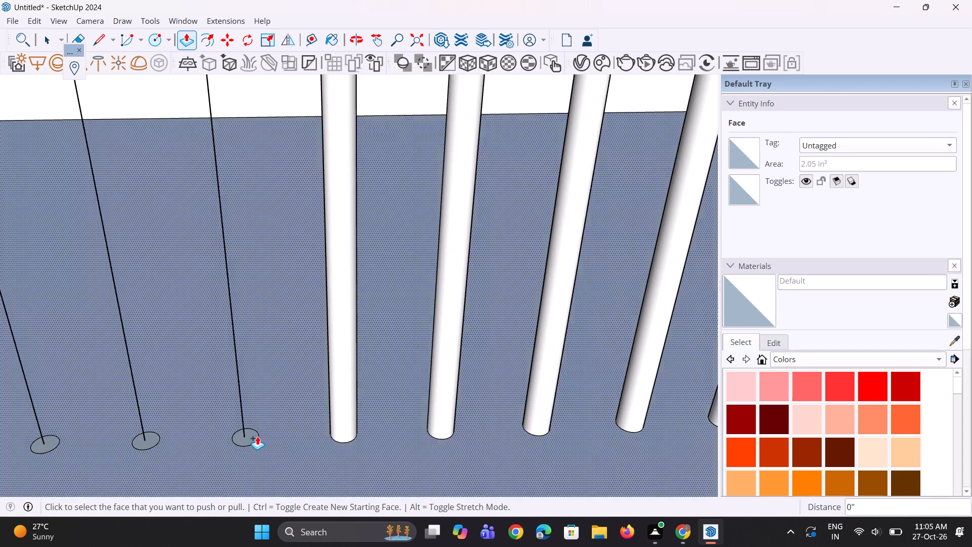
double_click(254, 438)
double_click(150, 440)
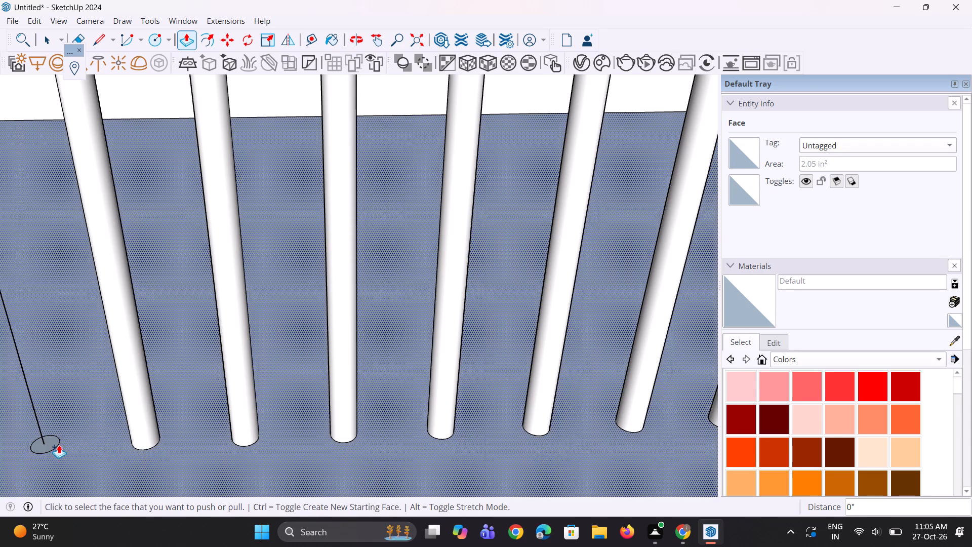
double_click(55, 446)
Extrude the following seven baluster circles in the lowest bay by the same 4' 11 7/8" height.
scroll(439, 390, "down", 11)
scroll(493, 375, "down", 5)
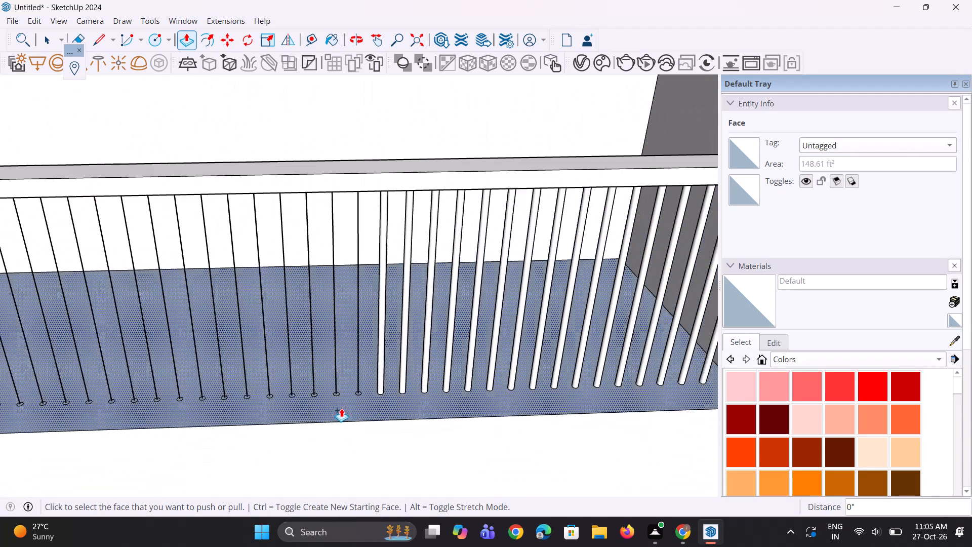
scroll(334, 409, "up", 14)
double_click(371, 376)
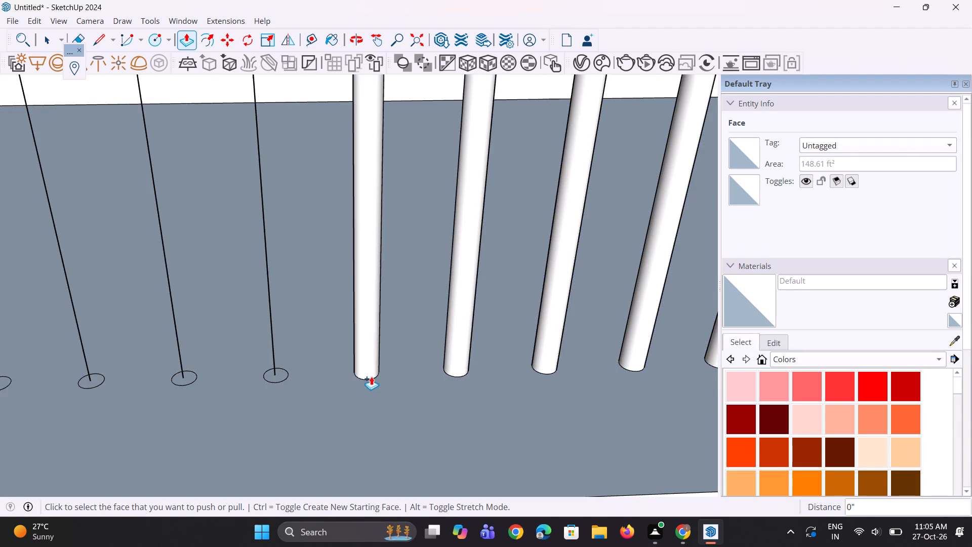
double_click(283, 380)
double_click(178, 380)
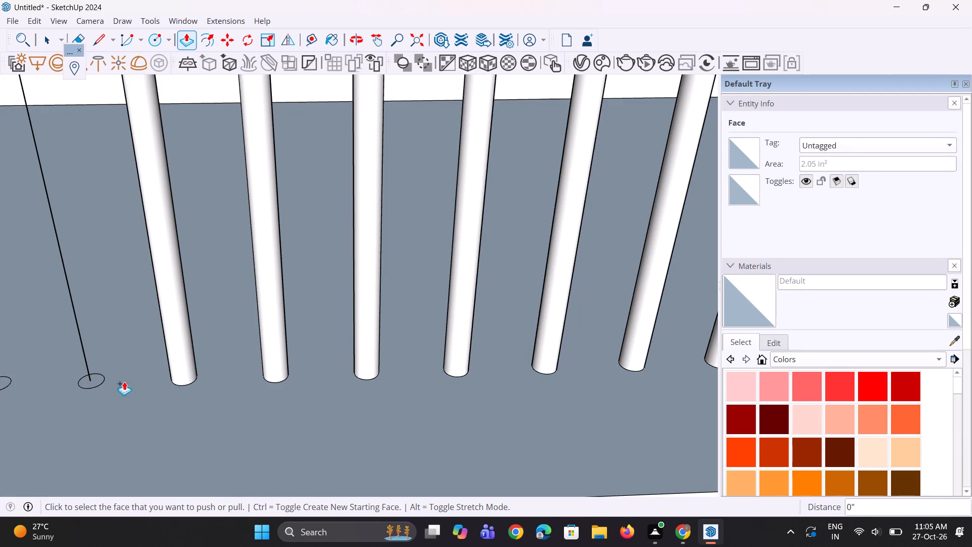
double_click(97, 381)
scroll(333, 388, "down", 10)
scroll(223, 401, "up", 4)
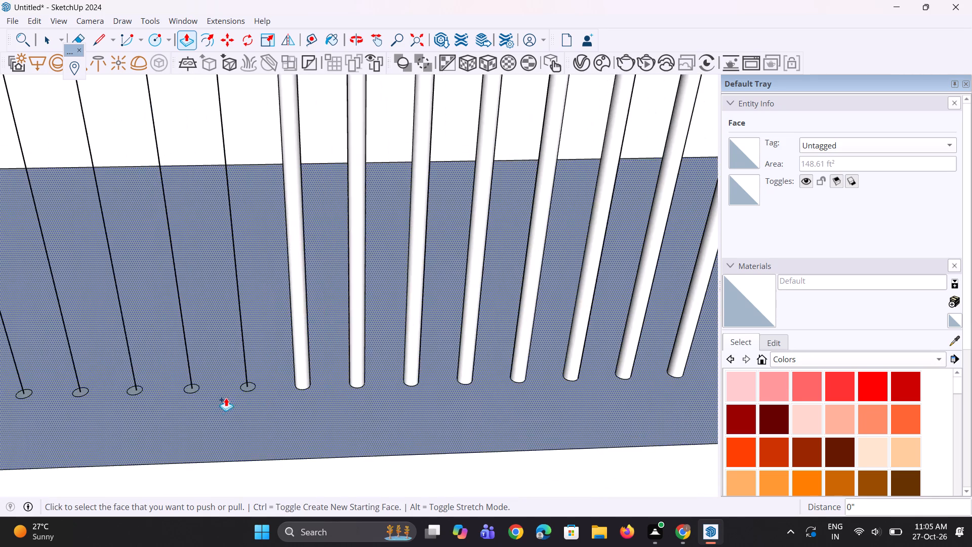
scroll(232, 396, "up", 6)
double_click(252, 389)
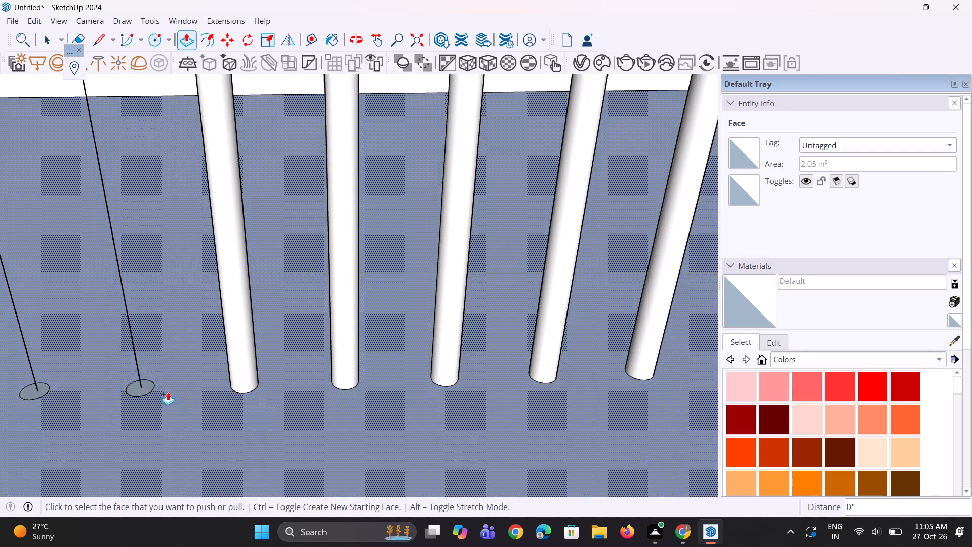
double_click(141, 392)
double_click(39, 394)
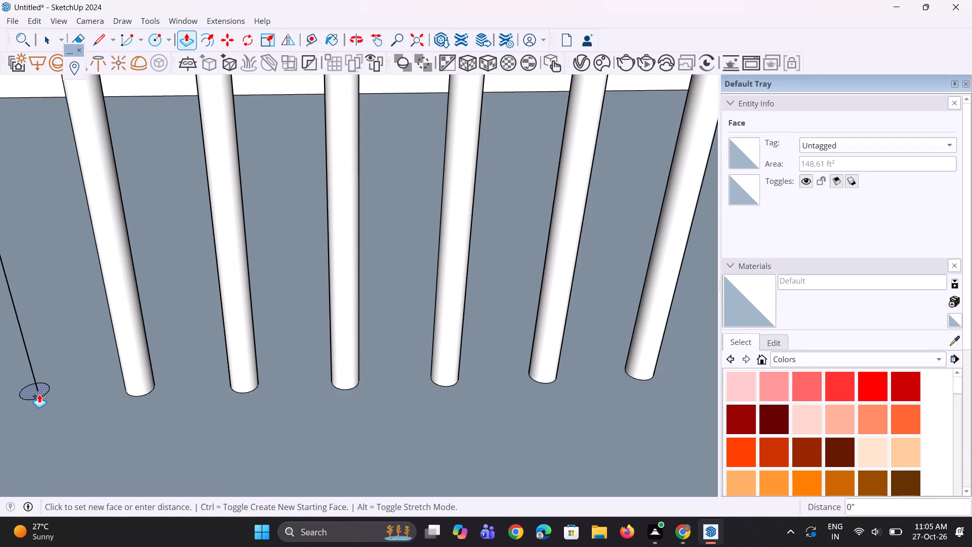
Undo a misplaced extrusion and extrude the next two baluster circles in the lowest bay by 4' 11 7/8".
scroll(430, 457, "down", 11)
scroll(371, 437, "up", 1)
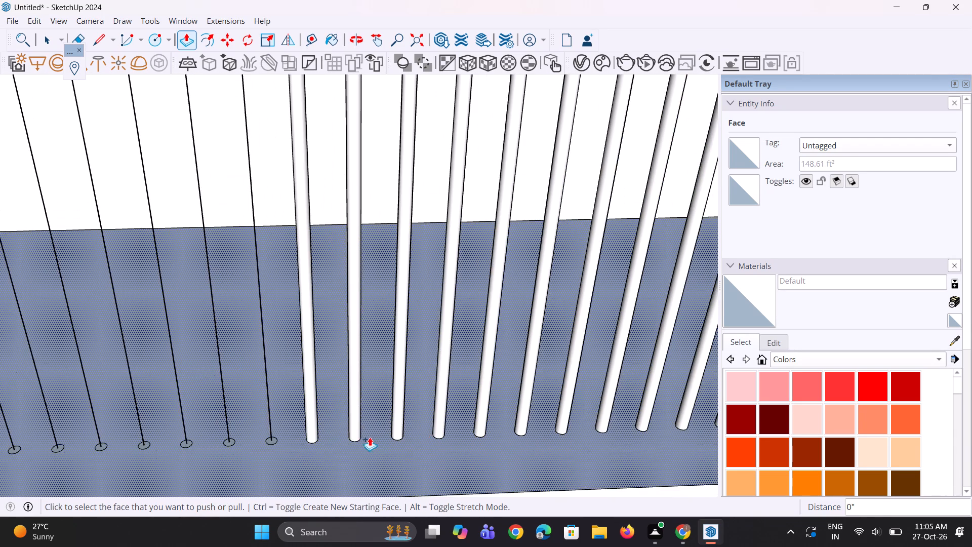
scroll(370, 437, "up", 9)
double_click(241, 445)
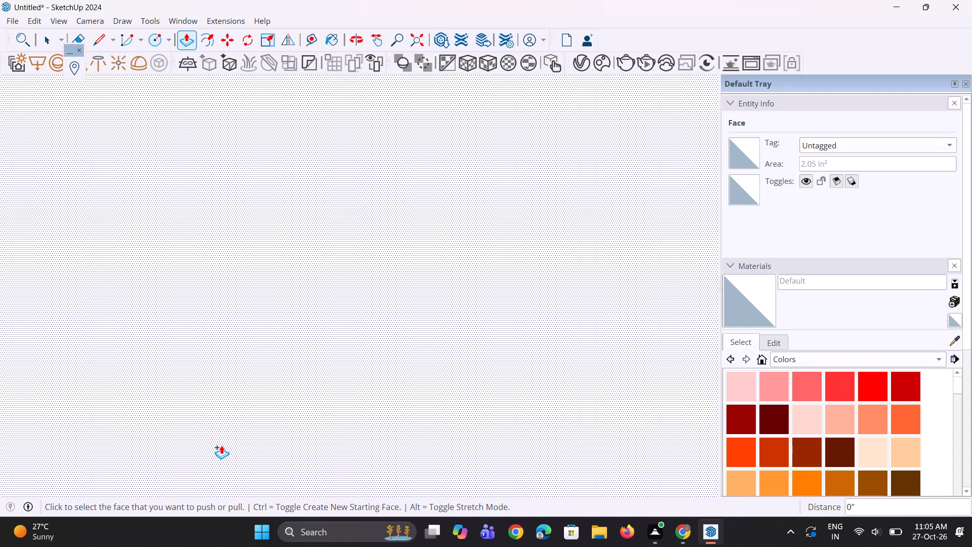
key("ctrl+z")
scroll(222, 441, "up", 1)
double_click(225, 438)
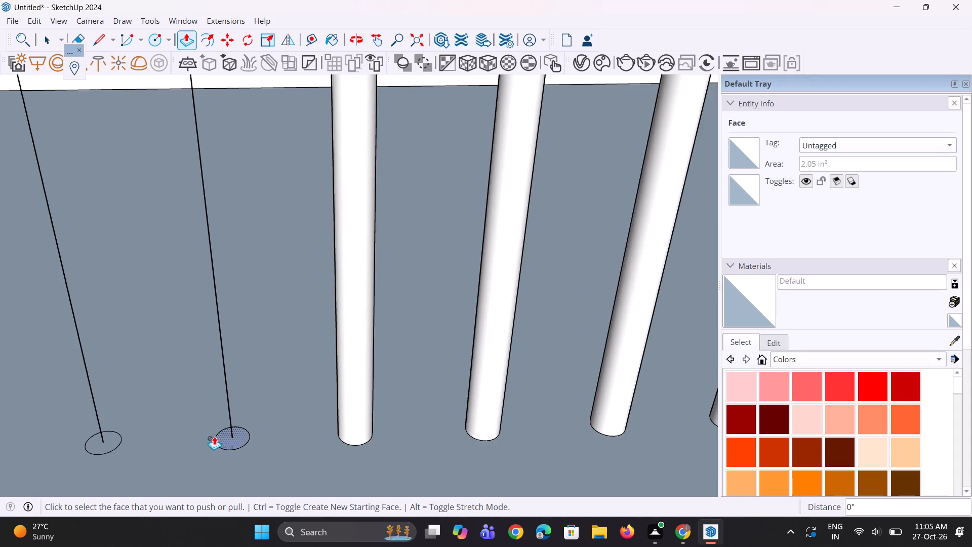
double_click(99, 445)
Extrude six more baluster circles toward the lowest bay's far side wall by the same 4' 11 7/8" height.
scroll(352, 369, "down", 4)
scroll(439, 392, "down", 2)
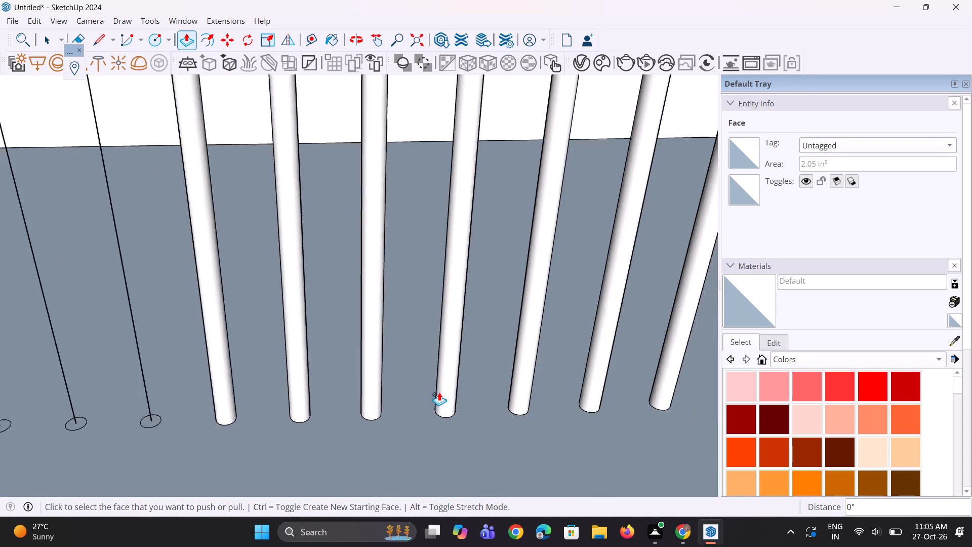
scroll(439, 392, "down", 9)
scroll(401, 402, "up", 4)
scroll(390, 355, "up", 7)
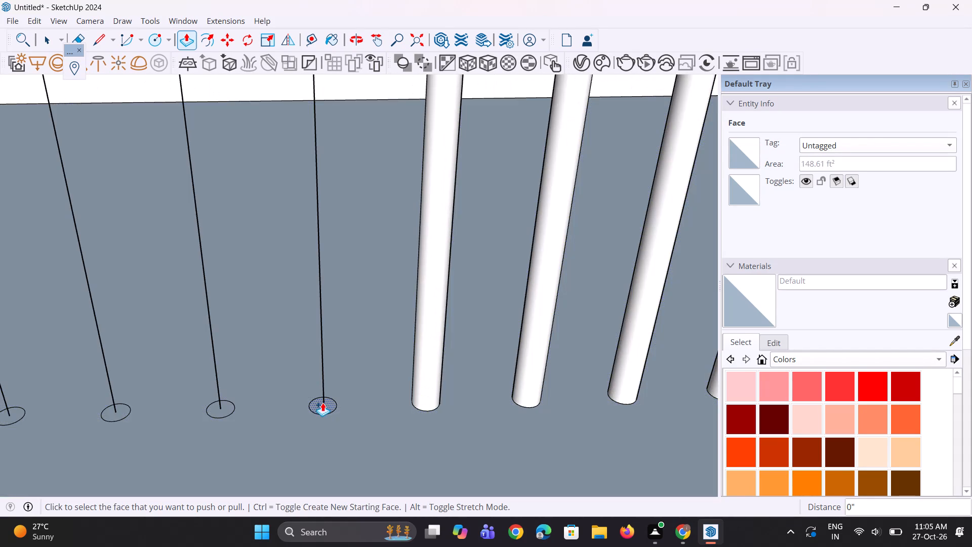
double_click(322, 411)
double_click(230, 414)
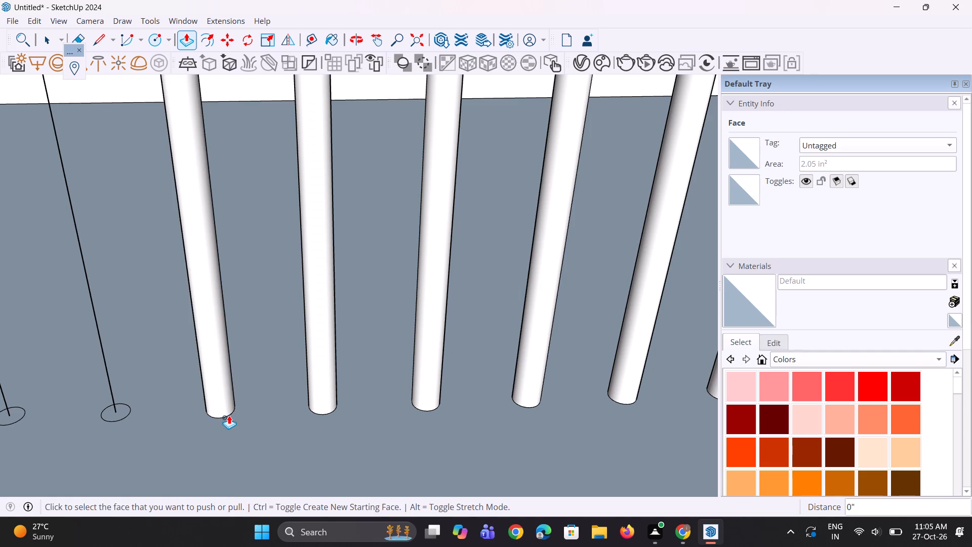
double_click(117, 415)
scroll(361, 394, "down", 11)
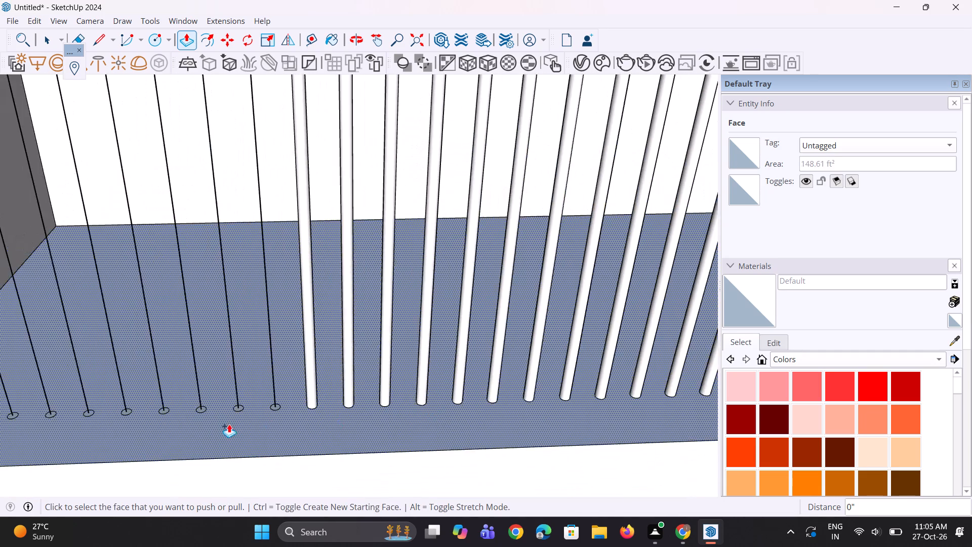
scroll(225, 426, "up", 4)
scroll(306, 411, "up", 9)
double_click(320, 397)
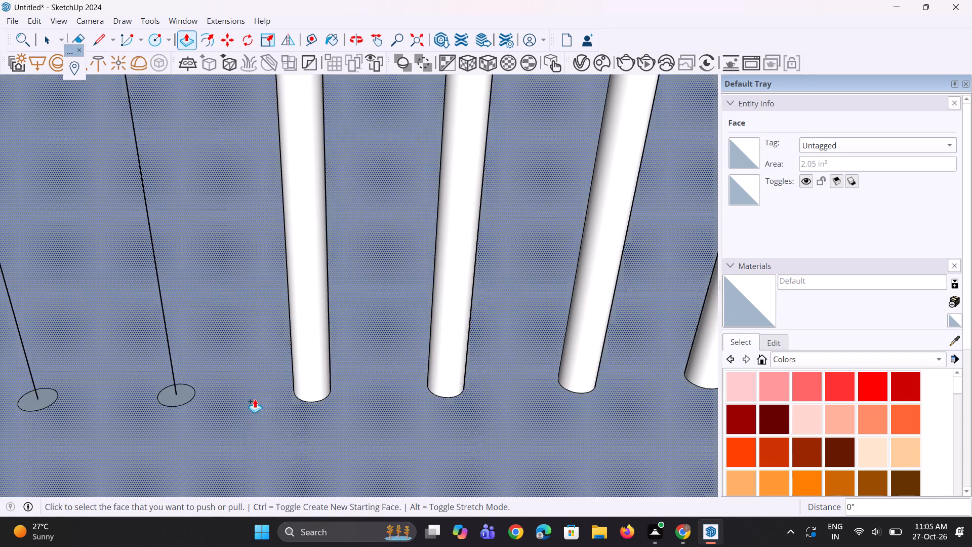
double_click(180, 401)
double_click(27, 404)
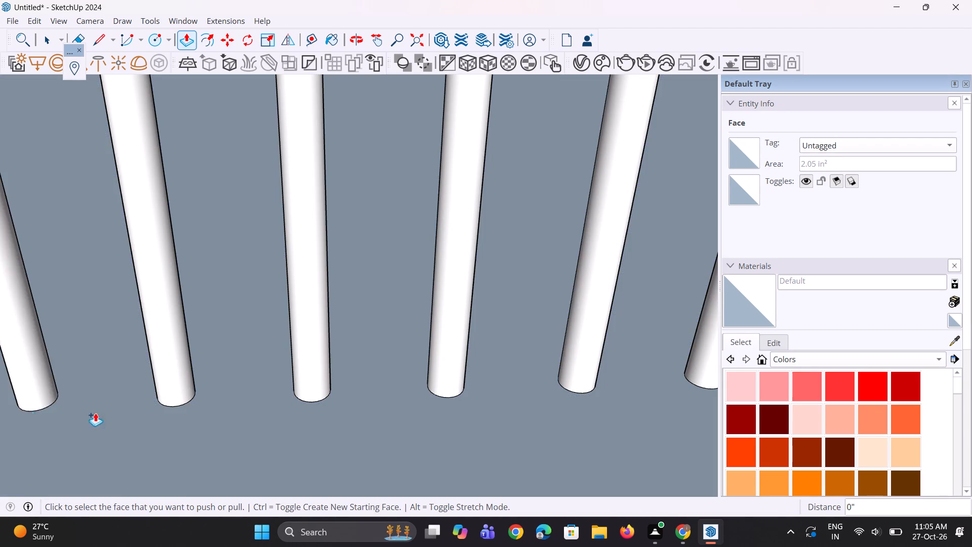
Extrude another six baluster circles by 4' 11 7/8", leaving only the circle nearest the far side wall flat.
scroll(386, 425, "down", 20)
scroll(386, 425, "down", 2)
scroll(334, 408, "up", 4)
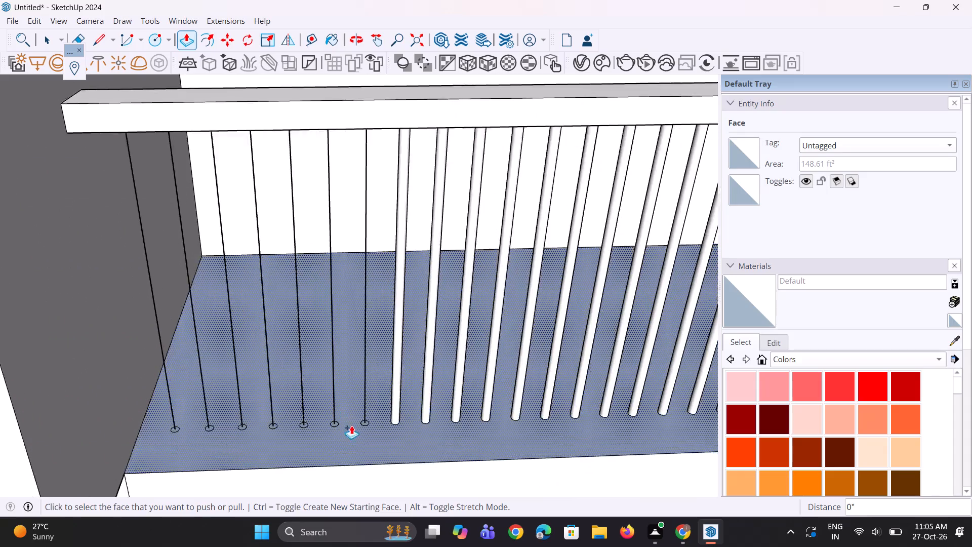
scroll(351, 425, "up", 4)
double_click(371, 425)
scroll(314, 425, "up", 2)
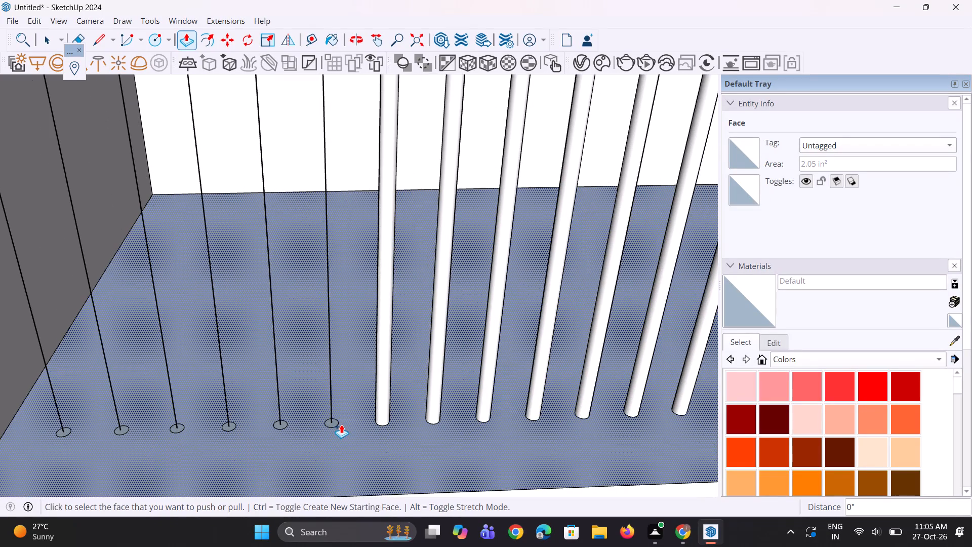
double_click(335, 424)
scroll(280, 426, "up", 3)
double_click(280, 426)
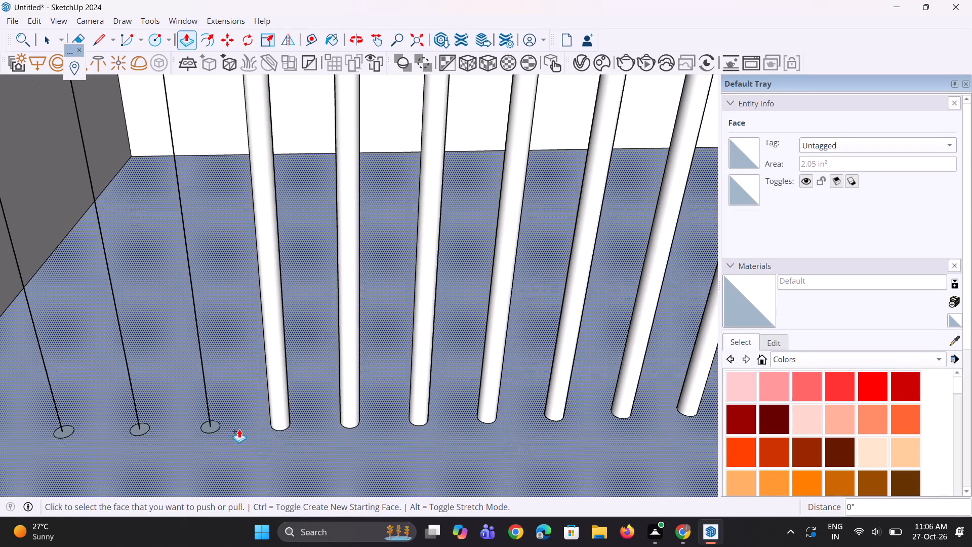
double_click(209, 431)
double_click(142, 434)
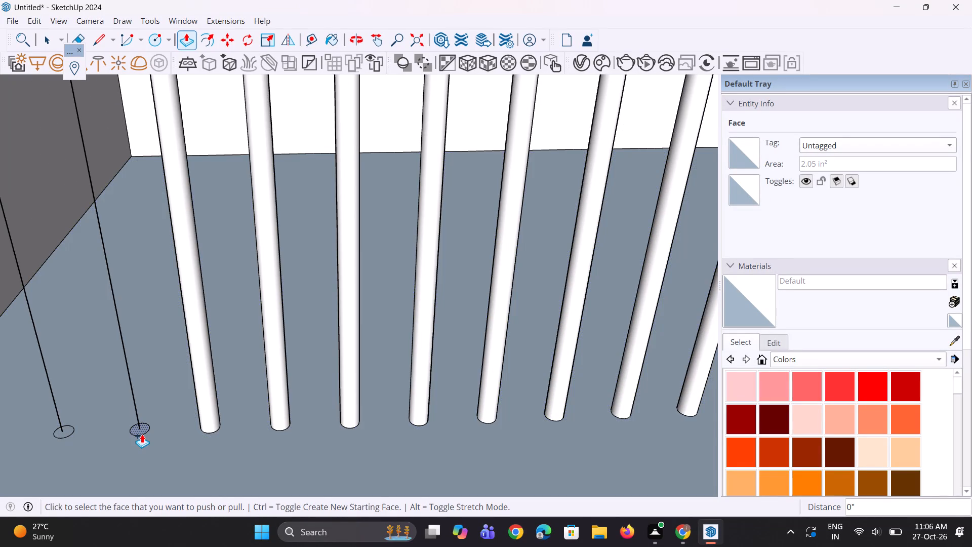
double_click(65, 435)
Examine the lowest bay's round balusters against the plain baluster lines of the bay above.
scroll(312, 364, "down", 2)
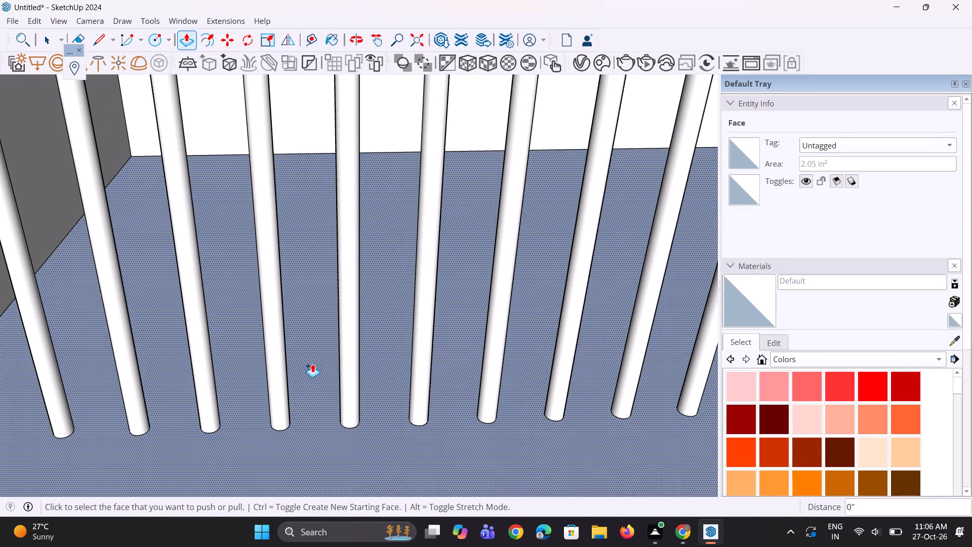
scroll(312, 364, "down", 9)
scroll(247, 321, "down", 16)
middle_click_drag(337, 355, 336, 345)
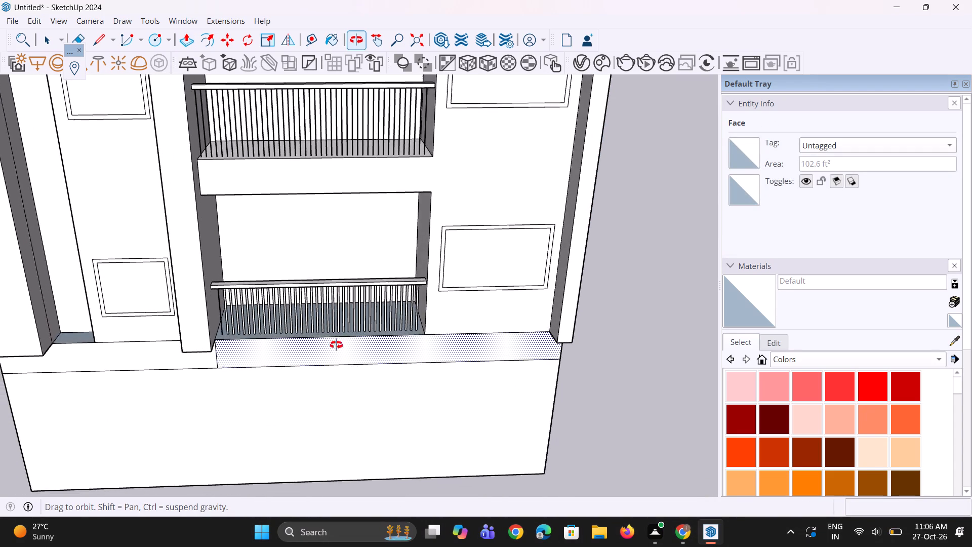
middle_click_drag(336, 345, 350, 380)
key("space")
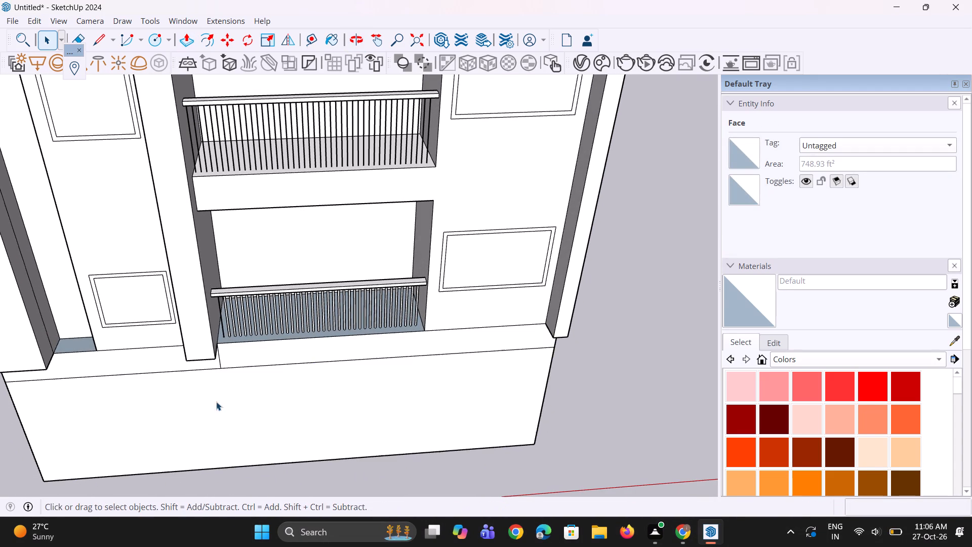
key("space")
key("space")
key("space")
Copy the remaining flat circle in the lowest bay up about 17' 1" to the floor of the bay above, beside the second baluster line.
scroll(189, 348, "up", 19)
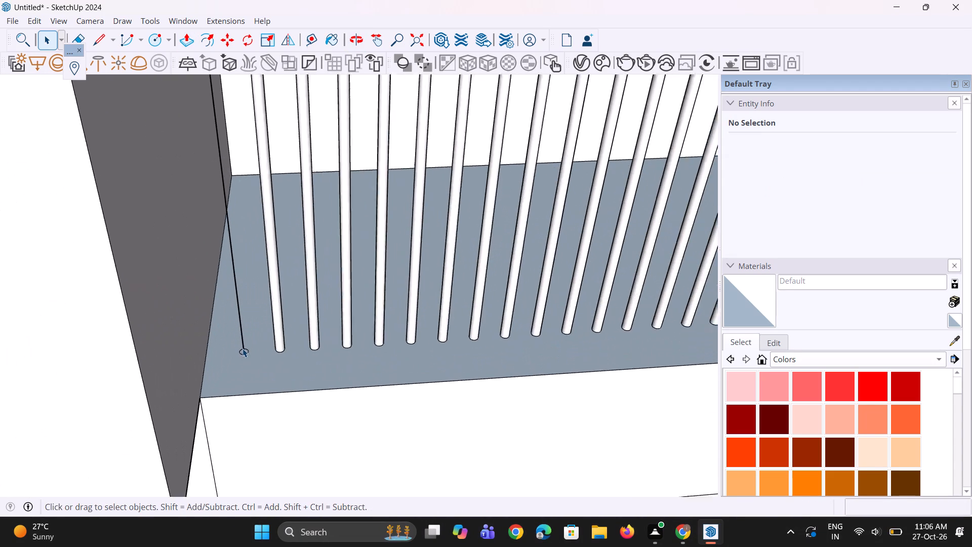
scroll(242, 348, "up", 10)
left_click(245, 351)
scroll(240, 352, "up", 3)
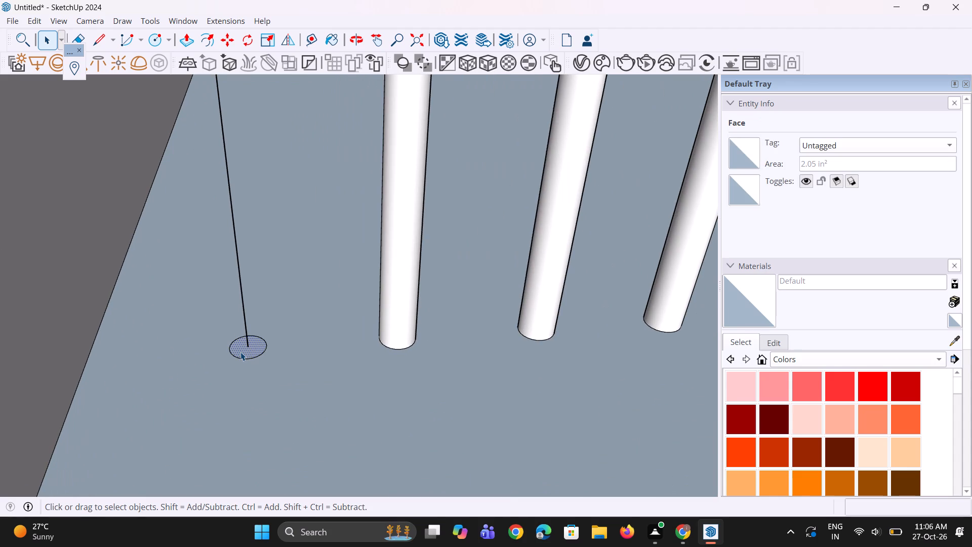
key("m")
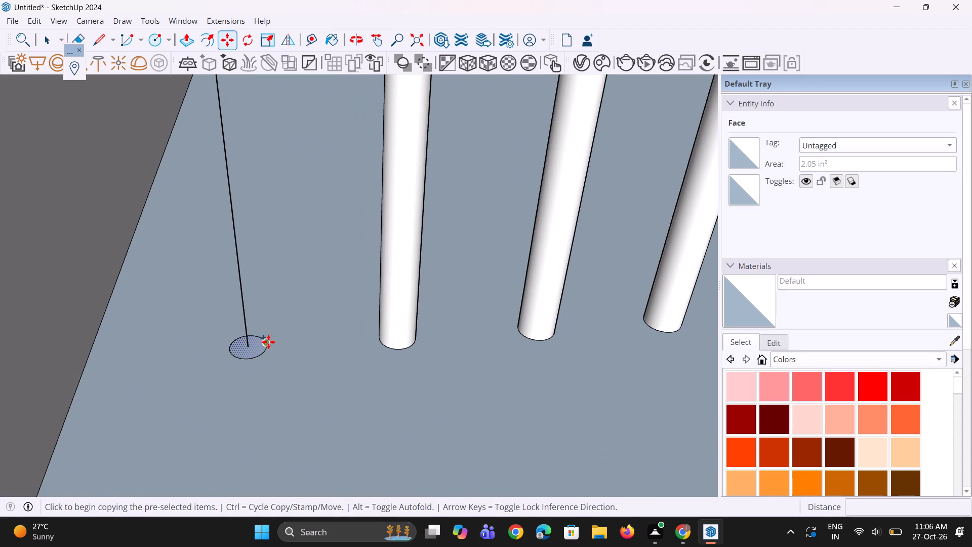
left_click(267, 348)
scroll(302, 431, "down", 13)
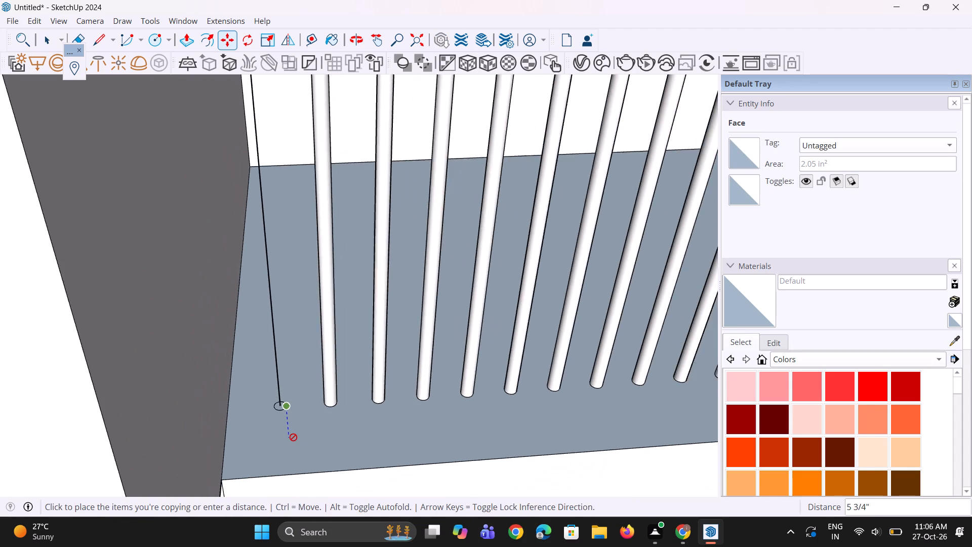
scroll(293, 437, "down", 11)
scroll(376, 448, "down", 9)
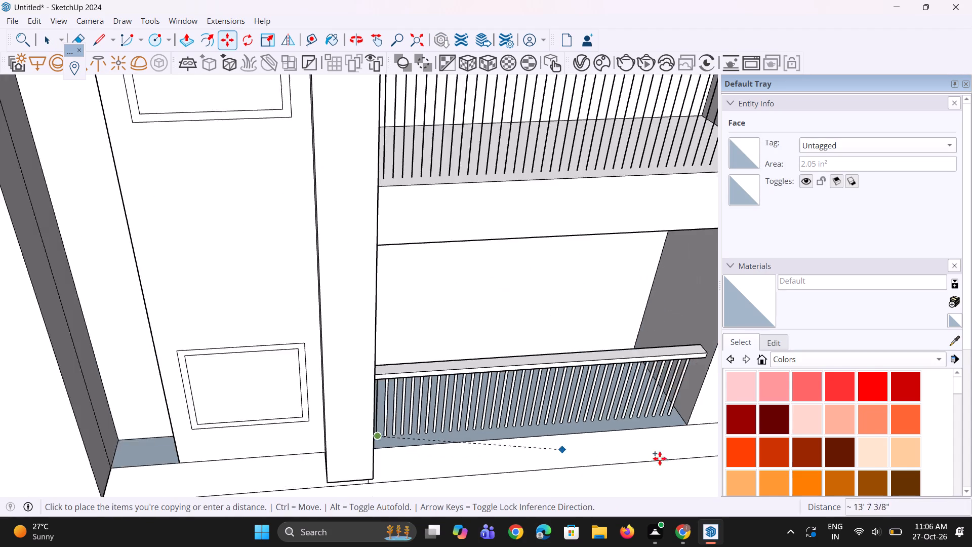
scroll(675, 457, "down", 4)
scroll(500, 283, "up", 7)
middle_click_drag(532, 288, 389, 267)
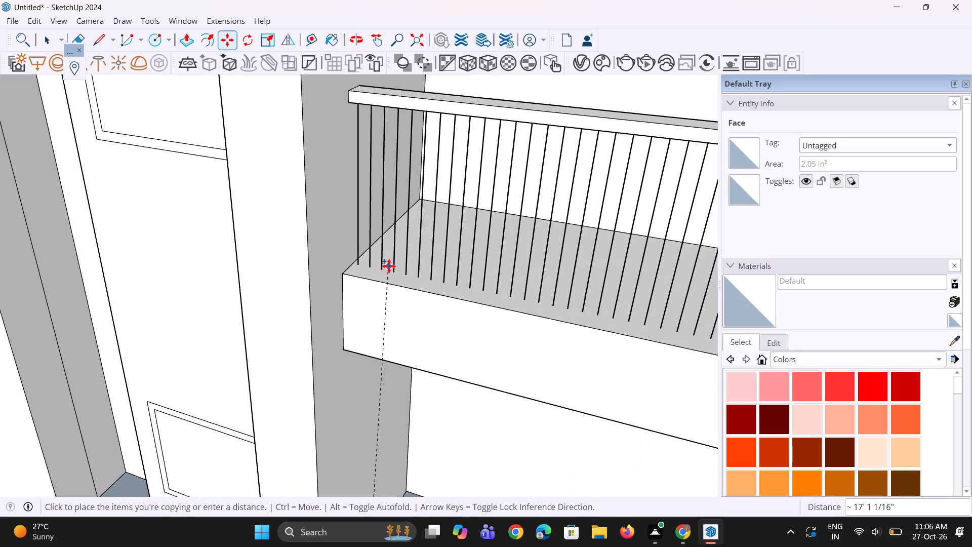
scroll(375, 269, "up", 11)
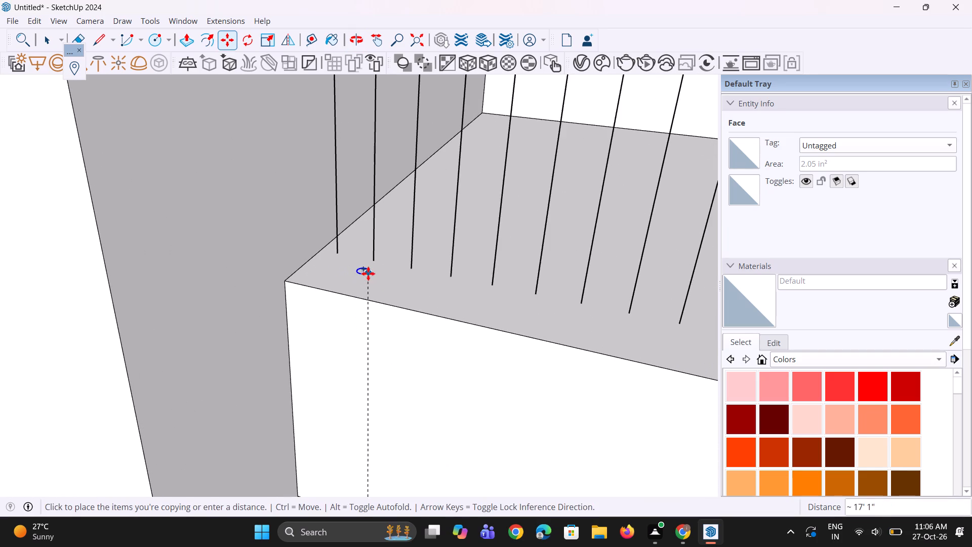
scroll(377, 269, "up", 4)
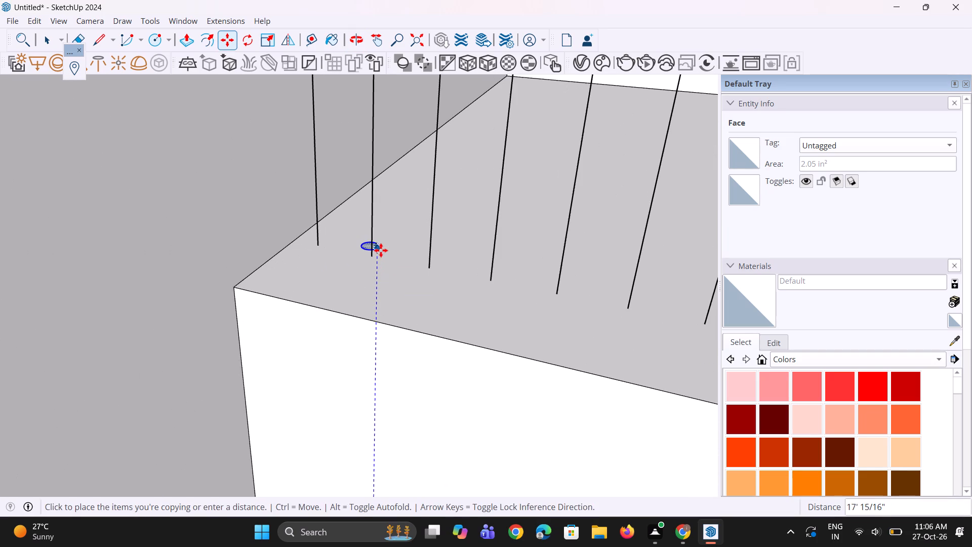
left_click(381, 255)
Move the copied circle on the second bay's floor onto the foot of the second baluster line.
middle_click_drag(394, 311, 484, 416)
scroll(461, 423, "up", 1)
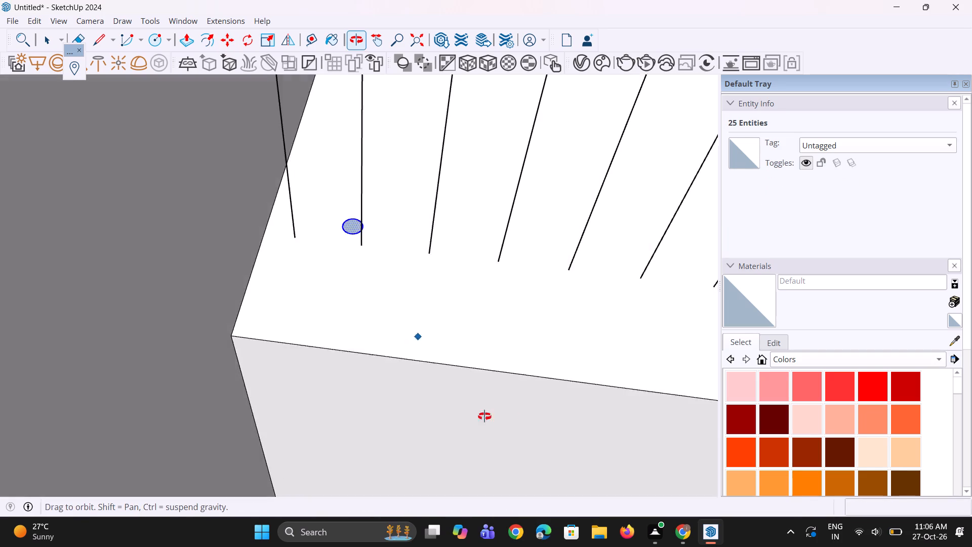
middle_click_drag(484, 416, 509, 379)
scroll(386, 246, "up", 6)
left_click(340, 224)
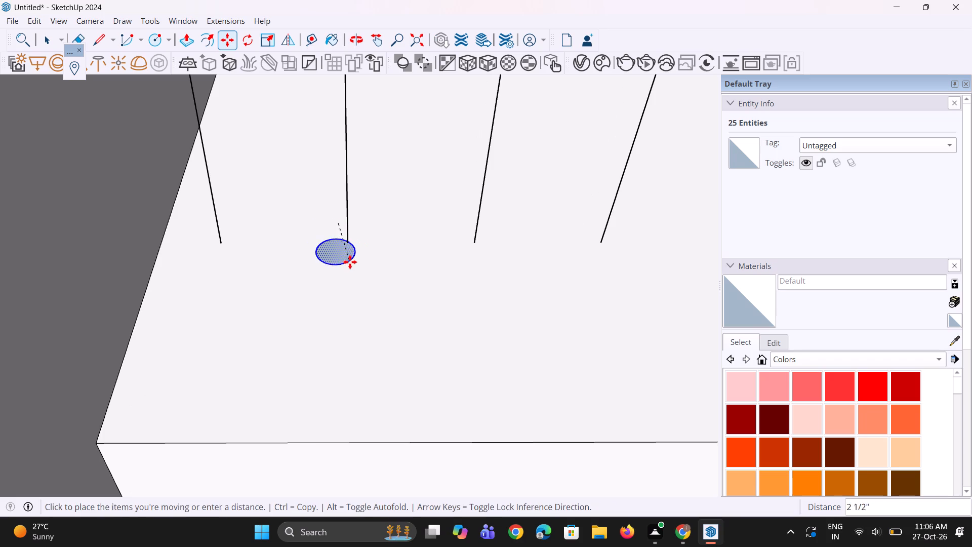
left_click(358, 254)
key("space")
left_click(358, 295)
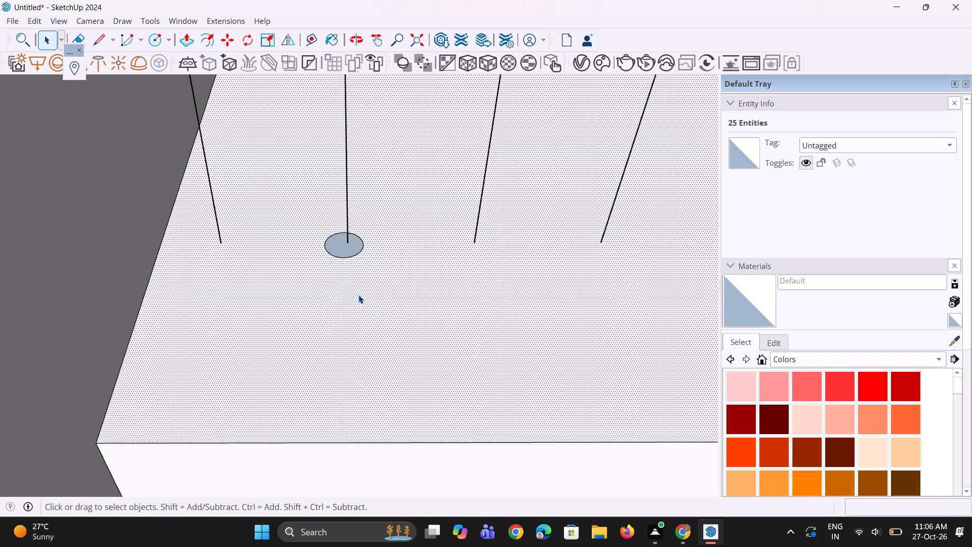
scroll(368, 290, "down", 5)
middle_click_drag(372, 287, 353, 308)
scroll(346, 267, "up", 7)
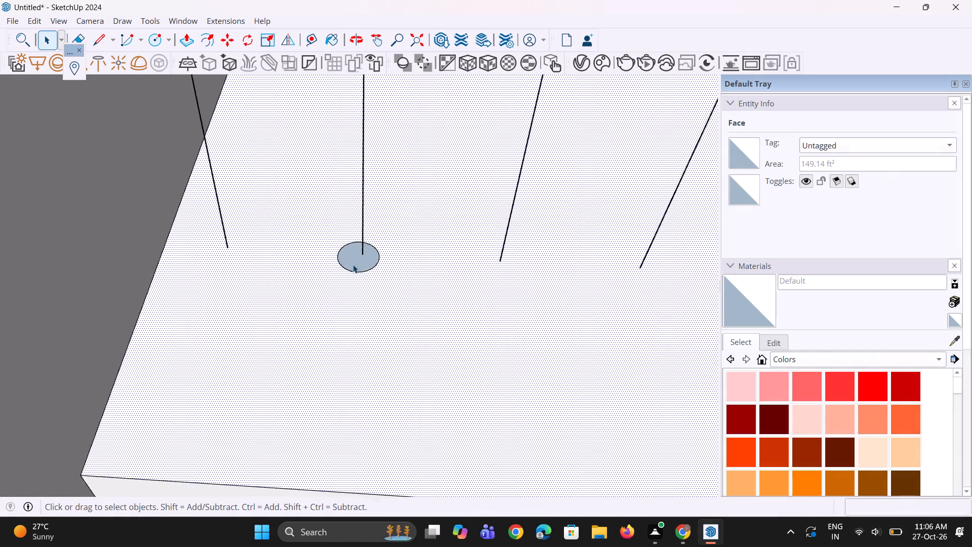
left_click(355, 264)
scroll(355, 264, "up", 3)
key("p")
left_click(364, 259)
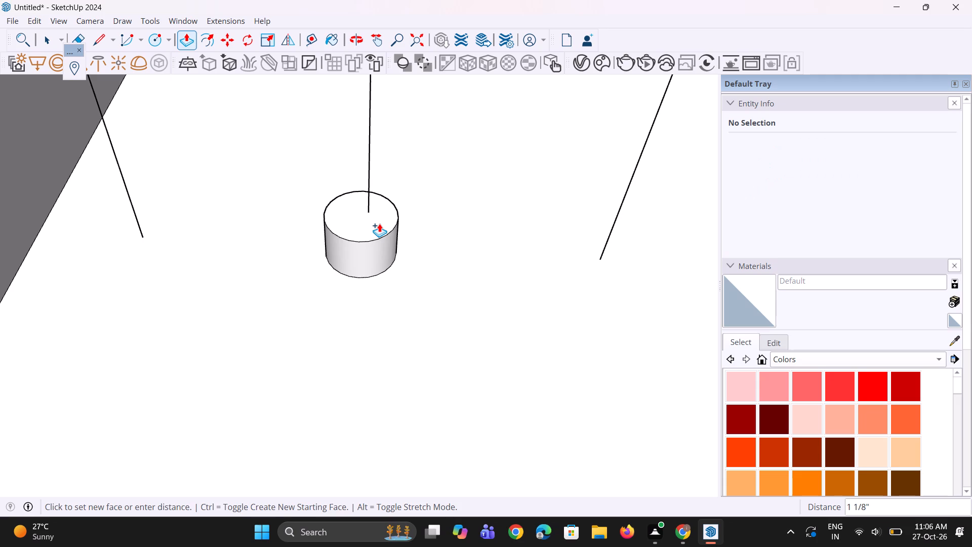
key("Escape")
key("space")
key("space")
Copy the second bay's baluster circle up about 17' 2" to the third bay's floor, at the foot of the second baluster line.
left_click(359, 259)
scroll(311, 333, "down", 5)
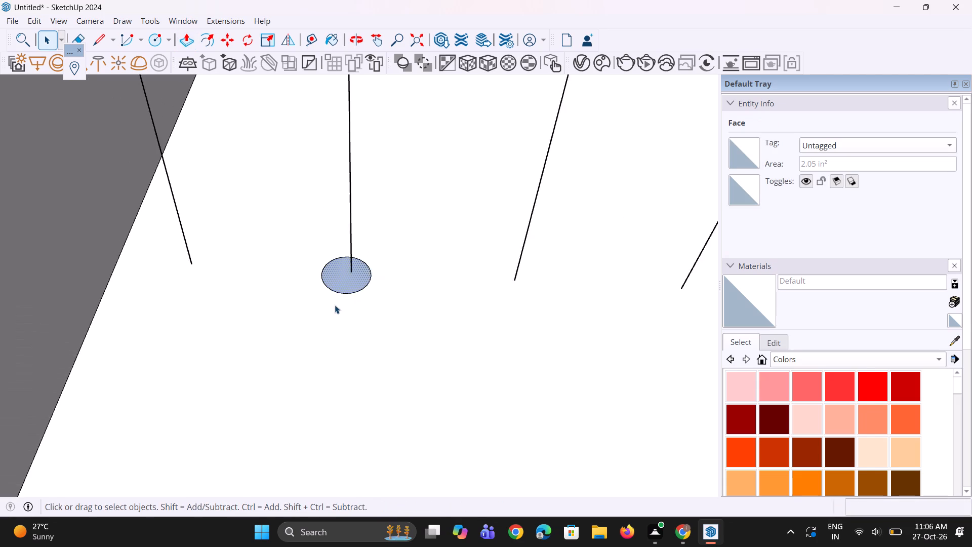
scroll(340, 296, "up", 2)
key("m")
left_click(346, 281)
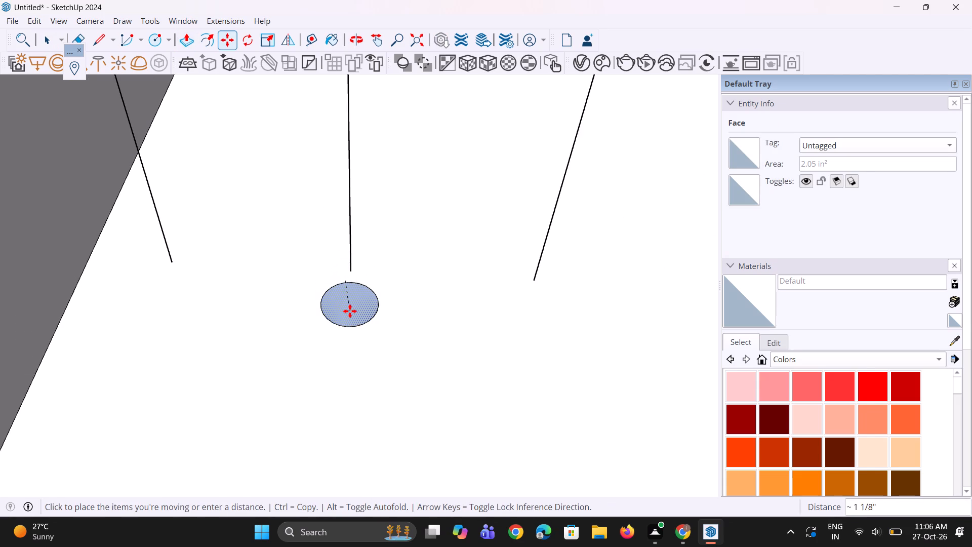
scroll(359, 362, "down", 20)
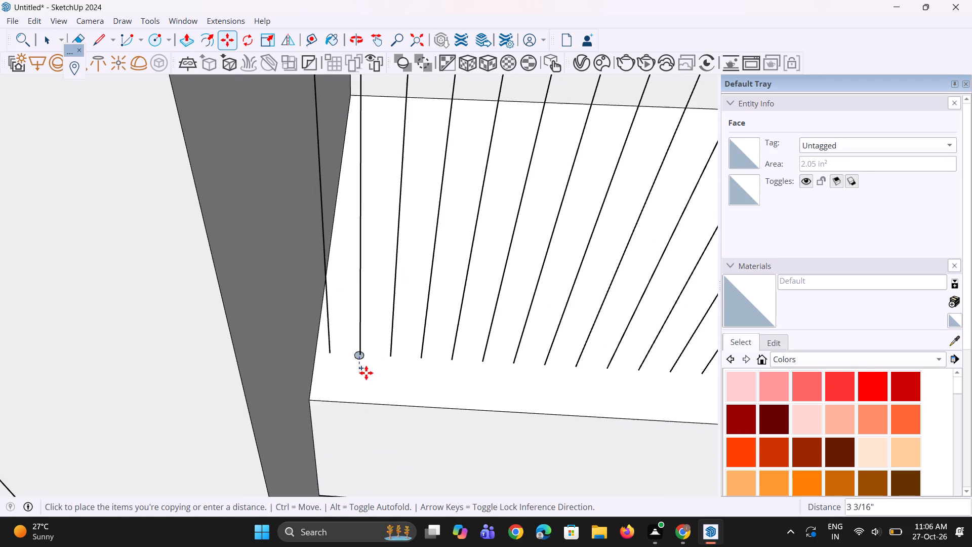
scroll(366, 373, "down", 20)
scroll(366, 373, "down", 1)
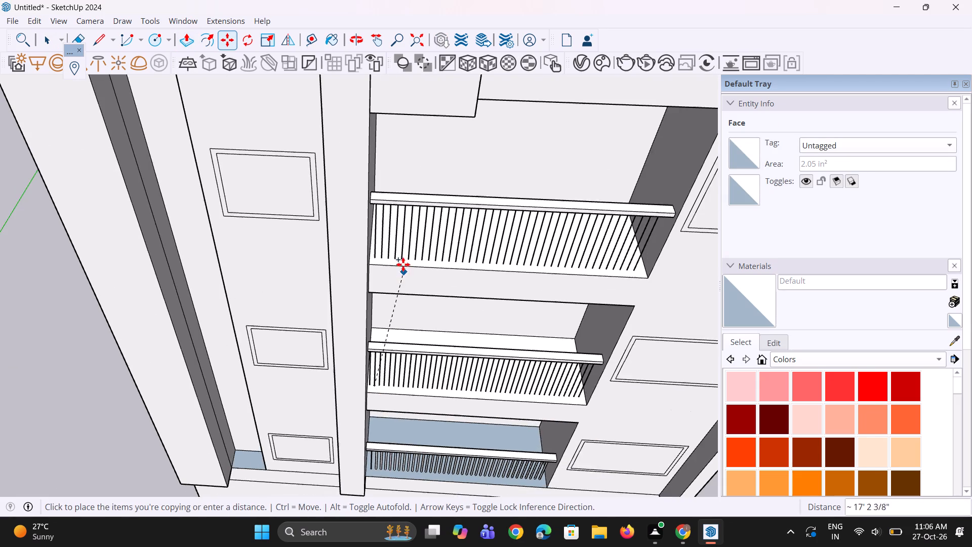
scroll(403, 264, "up", 14)
scroll(349, 258, "up", 2)
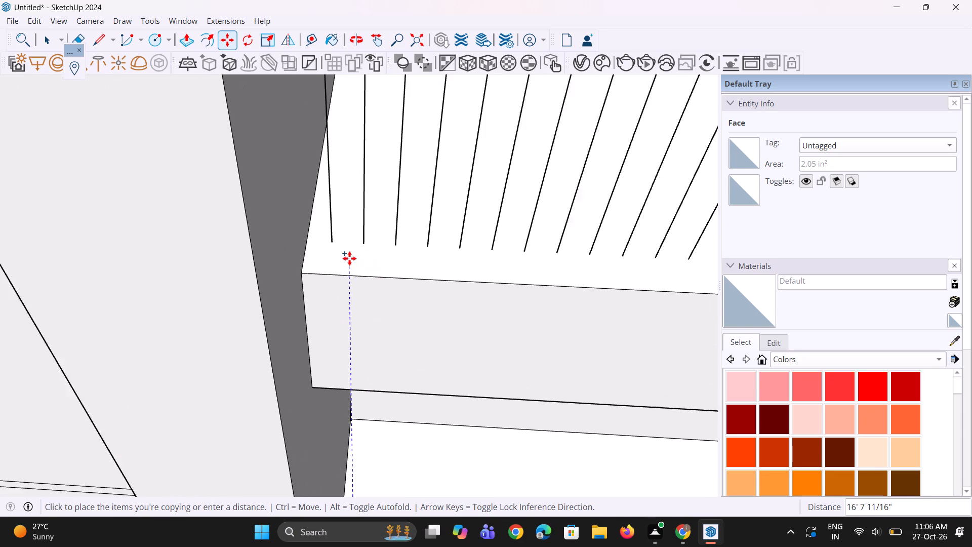
scroll(349, 258, "up", 10)
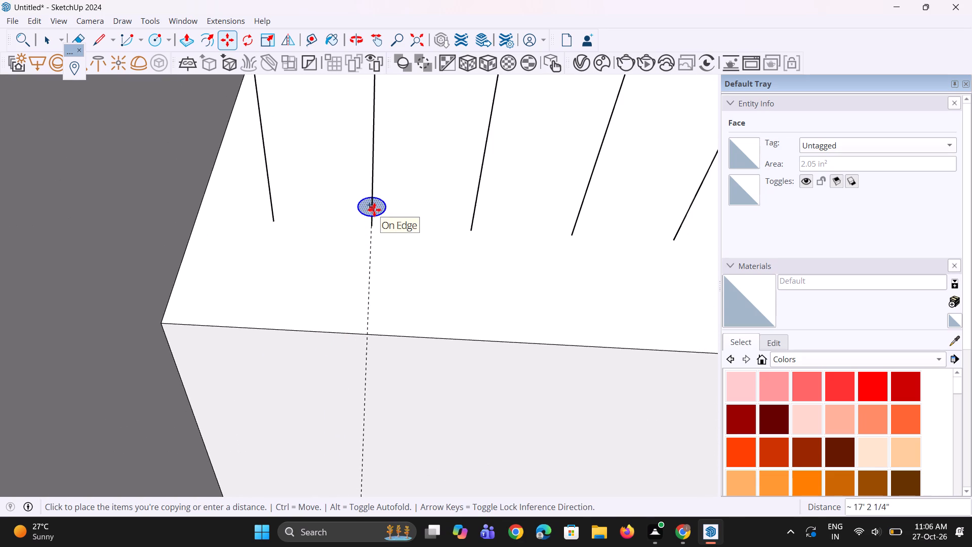
left_click(374, 221)
middle_click_drag(362, 277, 363, 320)
key("space")
key("space")
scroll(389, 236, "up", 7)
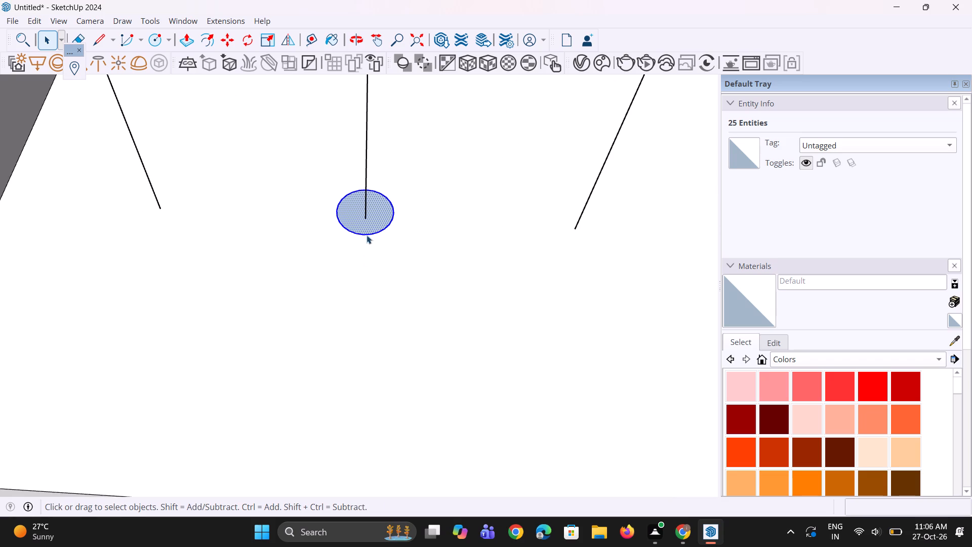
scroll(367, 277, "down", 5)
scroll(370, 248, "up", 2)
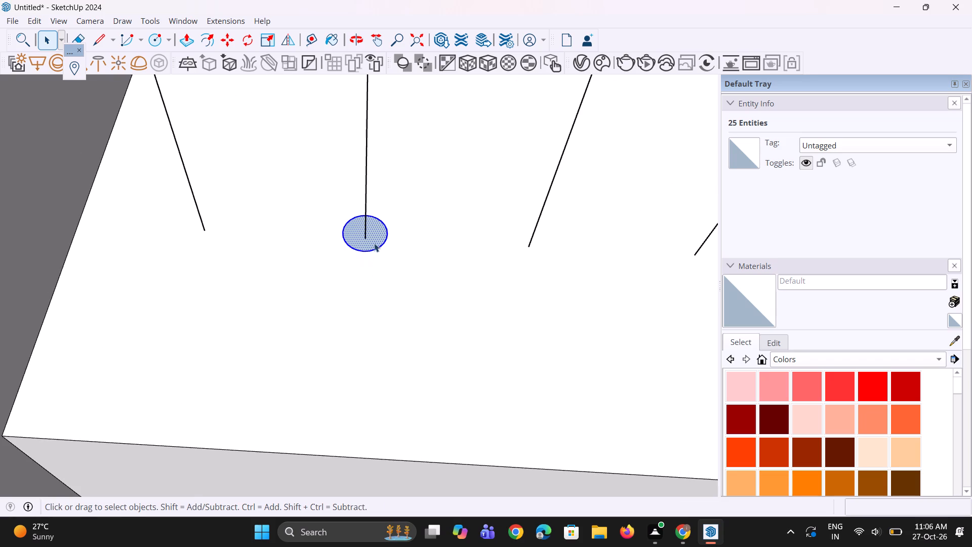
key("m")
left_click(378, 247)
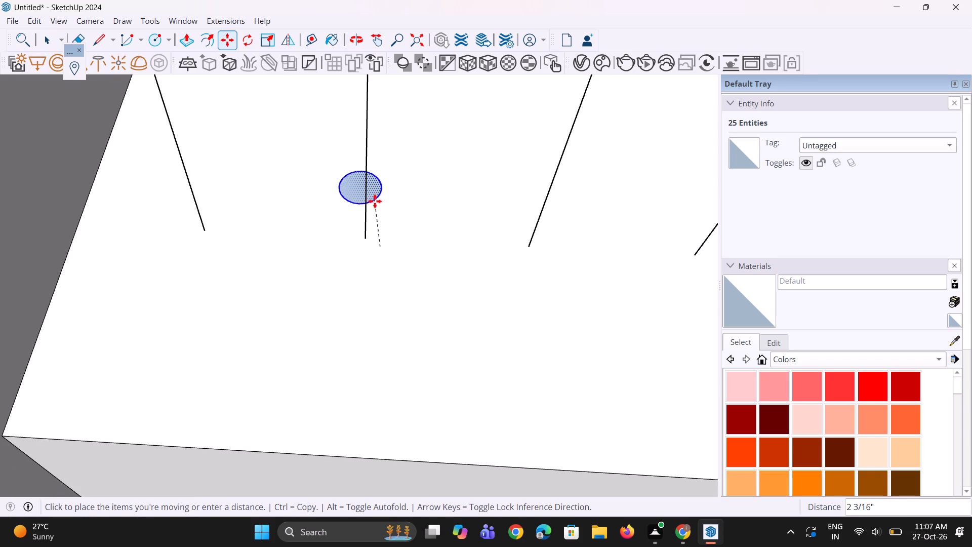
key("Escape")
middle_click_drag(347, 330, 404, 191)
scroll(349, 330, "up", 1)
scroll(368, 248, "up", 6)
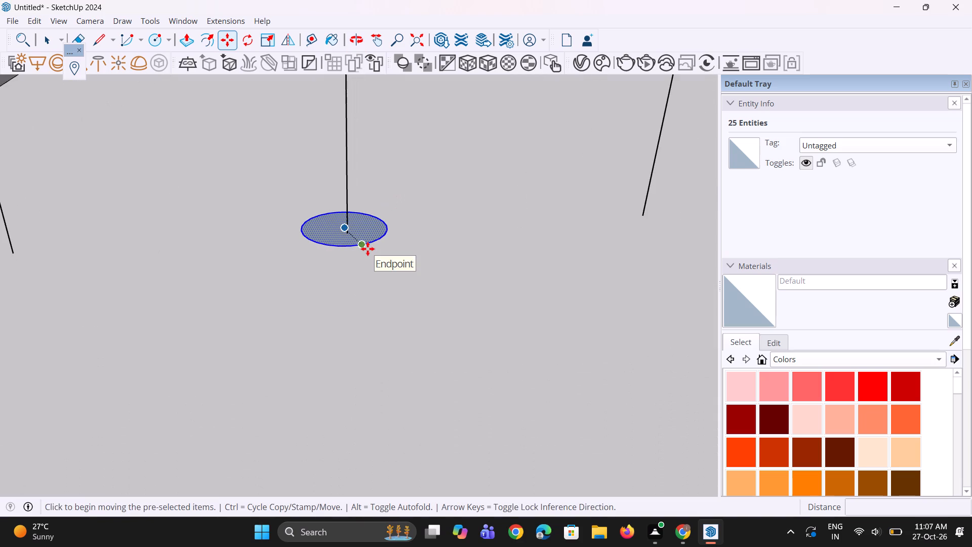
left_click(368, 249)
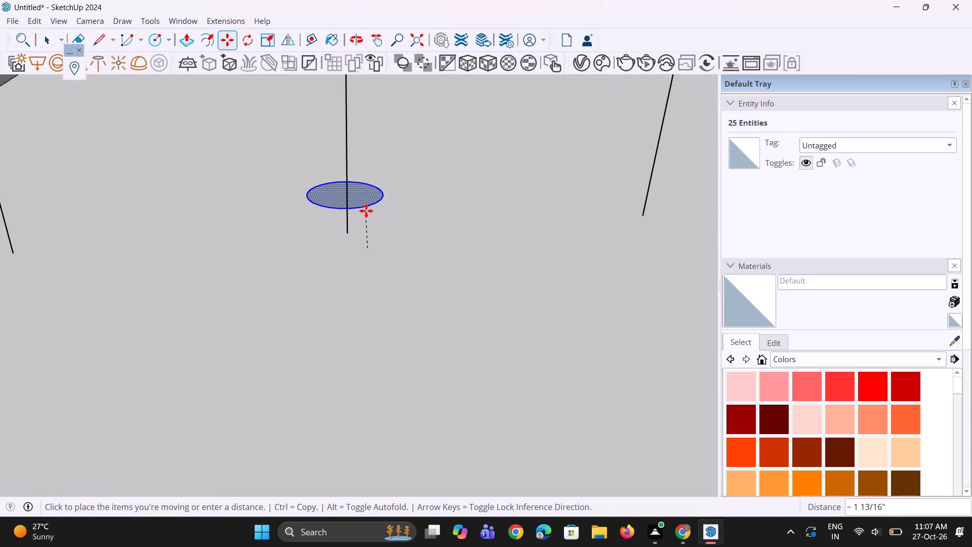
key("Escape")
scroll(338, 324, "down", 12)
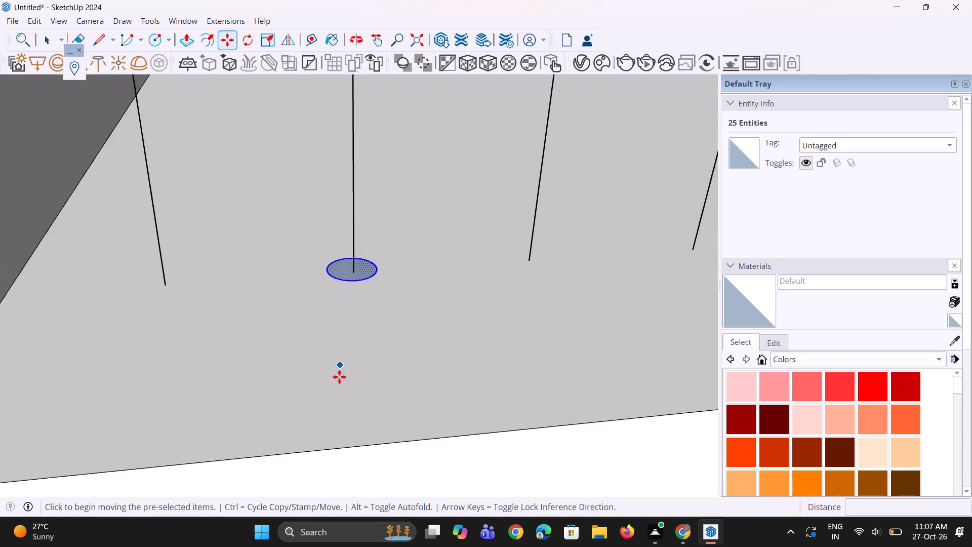
Copy the third bay's baluster circle up about 18' to the fourth bay's floor, beside the second baluster line.
scroll(339, 377, "down", 16)
scroll(343, 372, "down", 6)
middle_click_drag(390, 356, 320, 384)
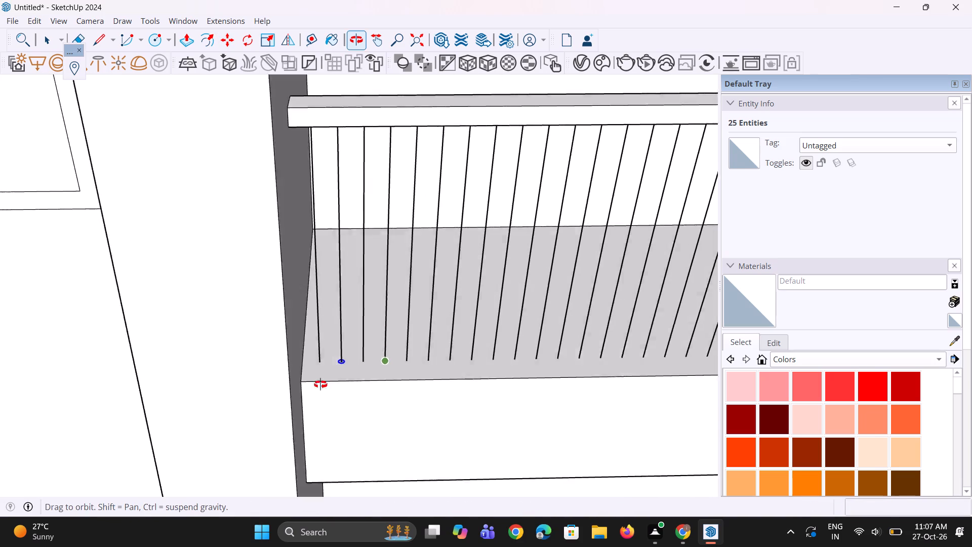
middle_click_drag(320, 384, 308, 391)
scroll(311, 358, "up", 18)
key("space")
key("space")
key("space")
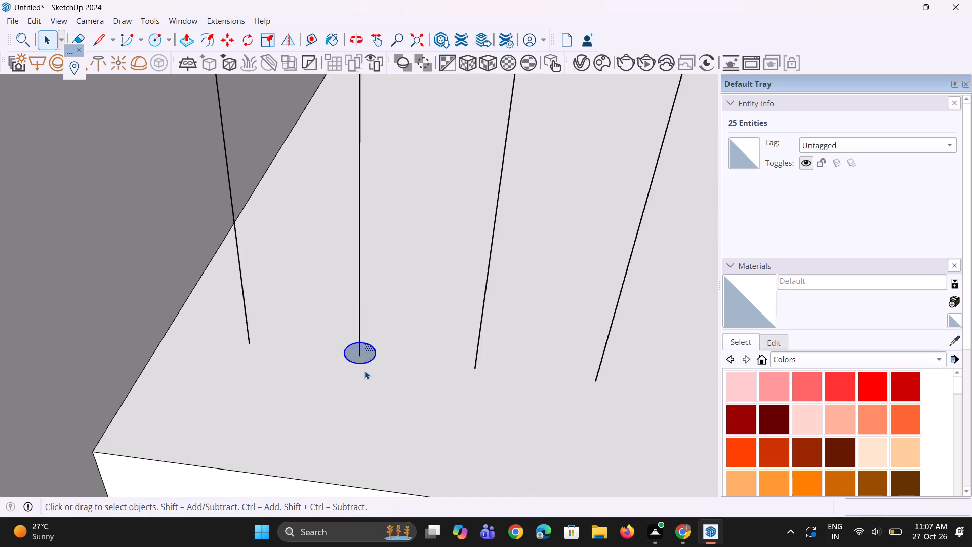
scroll(364, 371, "up", 7)
key("space")
key("space")
left_click(366, 346)
key("m")
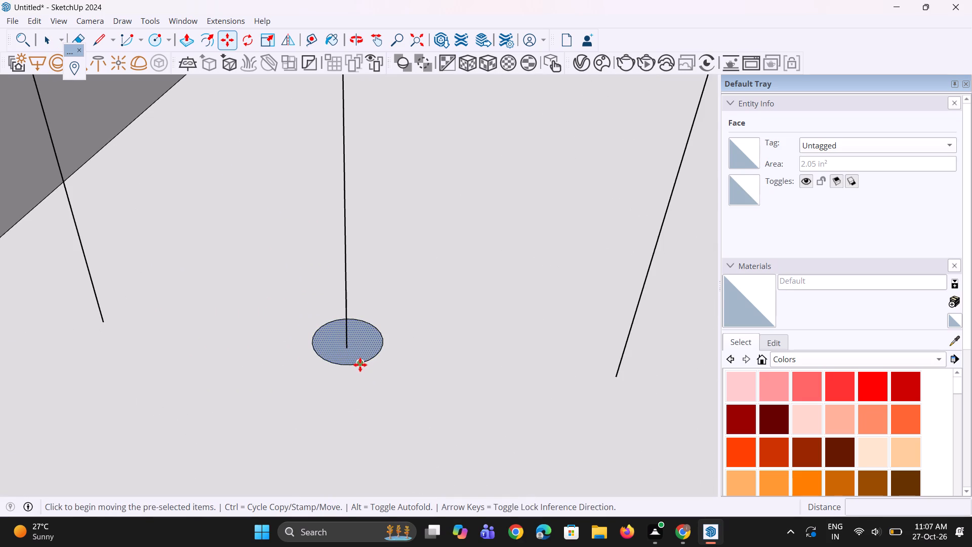
left_click(367, 363)
scroll(330, 405, "down", 9)
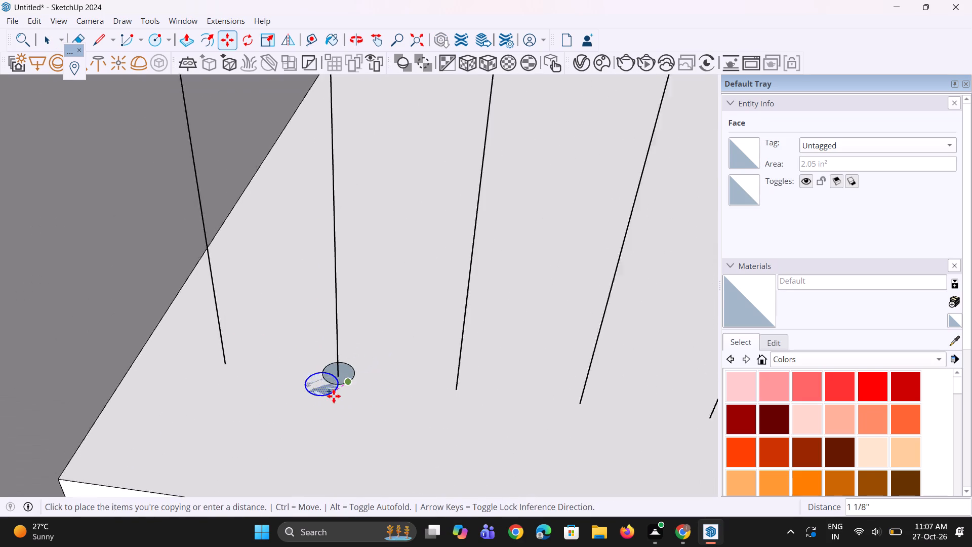
scroll(334, 396, "down", 18)
scroll(339, 403, "down", 11)
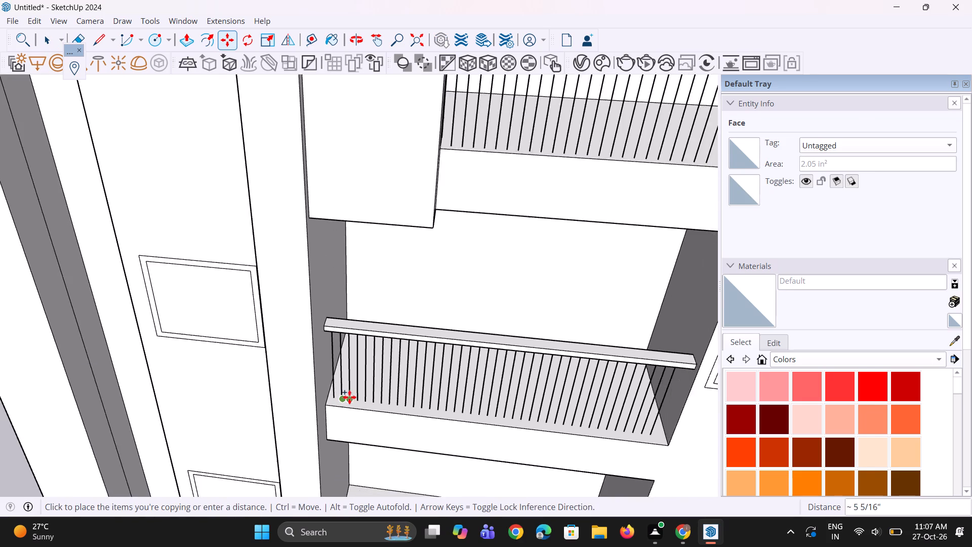
scroll(349, 397, "down", 5)
scroll(429, 259, "up", 12)
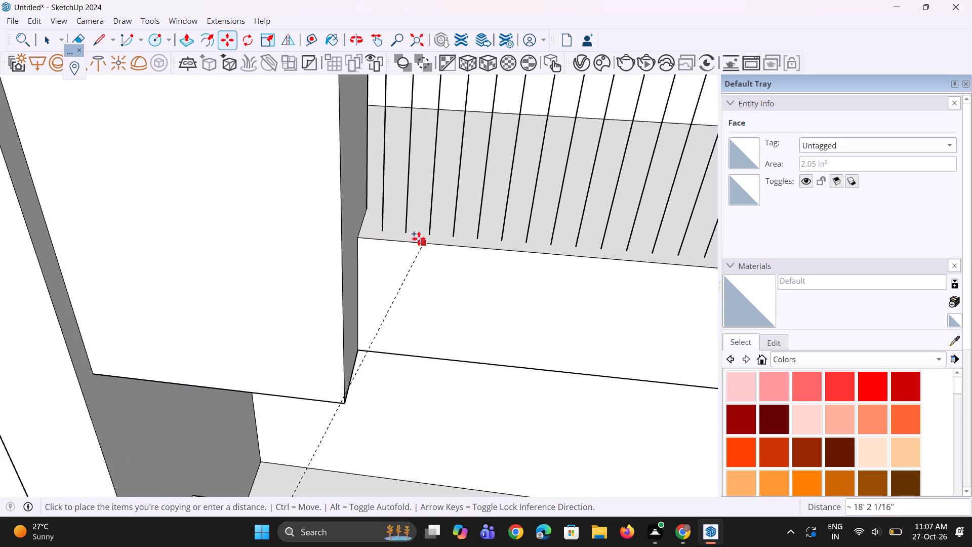
scroll(419, 239, "up", 20)
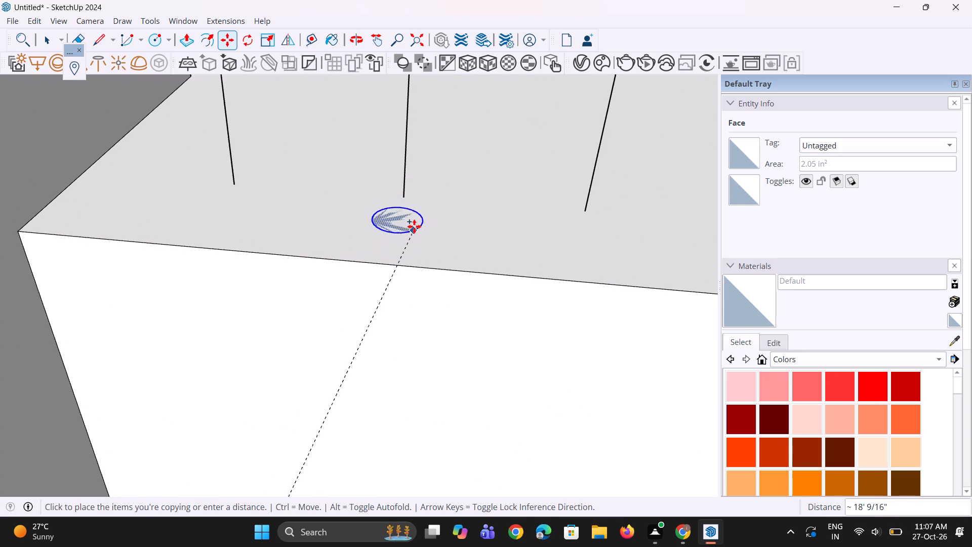
left_click(417, 209)
Nudge the fourth bay's circle by about 1/2" and 3/8" to centre it on the foot of the second baluster line.
middle_click_drag(416, 228, 385, 338)
key("space")
scroll(388, 342, "down", 2)
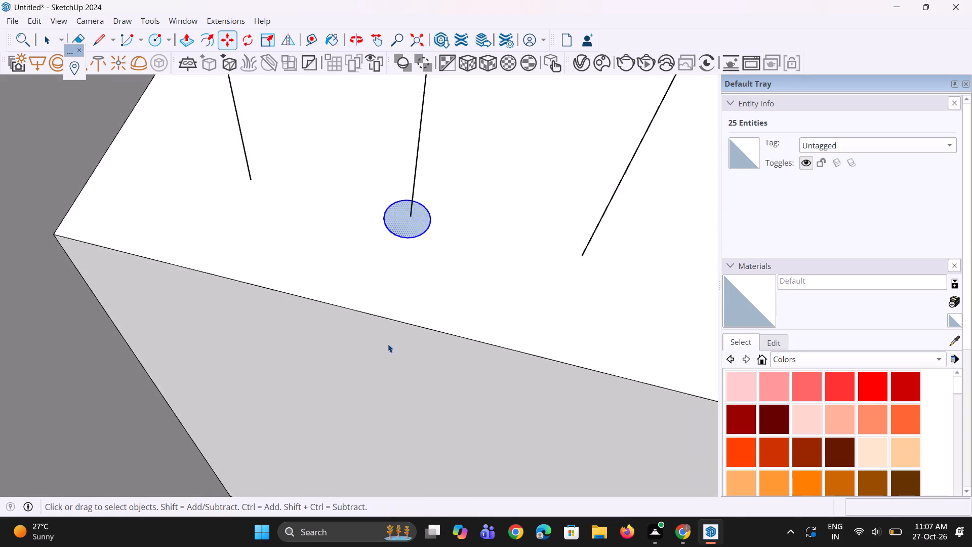
key("space")
scroll(388, 344, "down", 3)
key("space")
scroll(395, 328, "down", 4)
key("space")
scroll(384, 287, "up", 4)
left_click(394, 278)
scroll(395, 279, "up", 3)
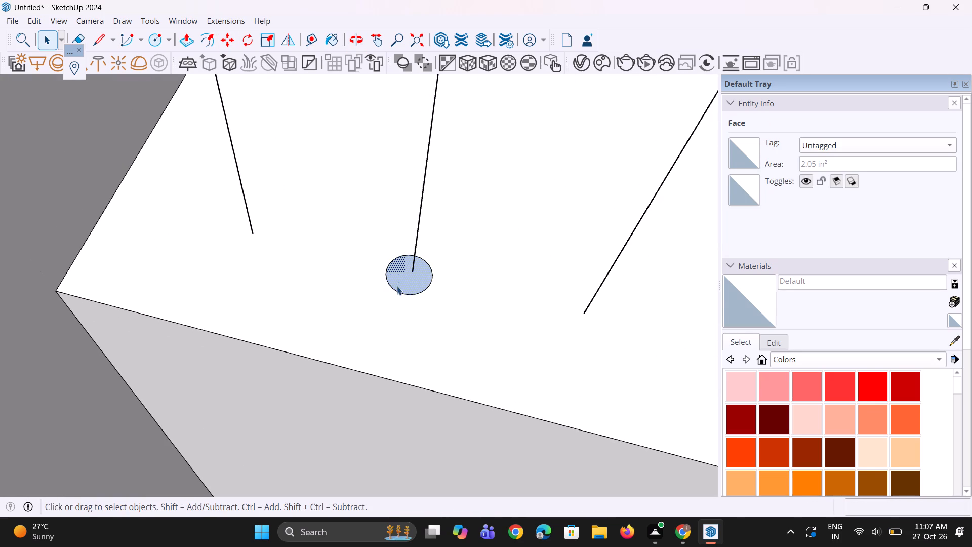
key("m")
left_click(405, 285)
left_click(409, 273)
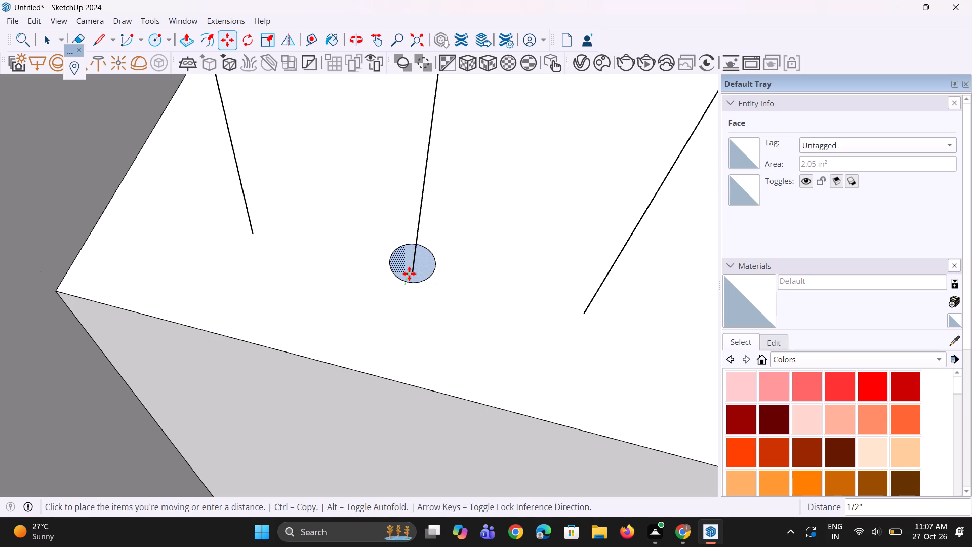
middle_click_drag(400, 294, 516, 303)
scroll(400, 250, "up", 4)
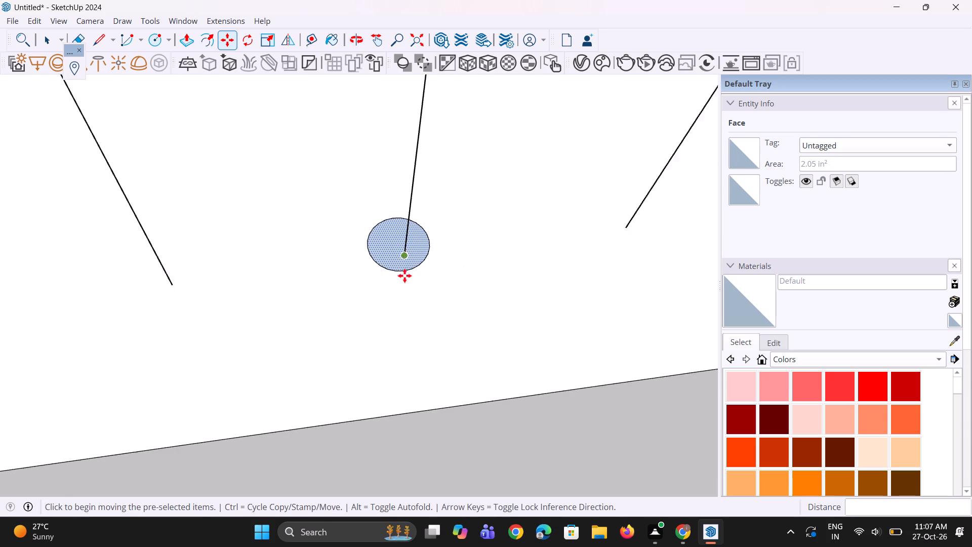
middle_click_drag(395, 304, 382, 191)
scroll(405, 265, "up", 3)
left_click(400, 255)
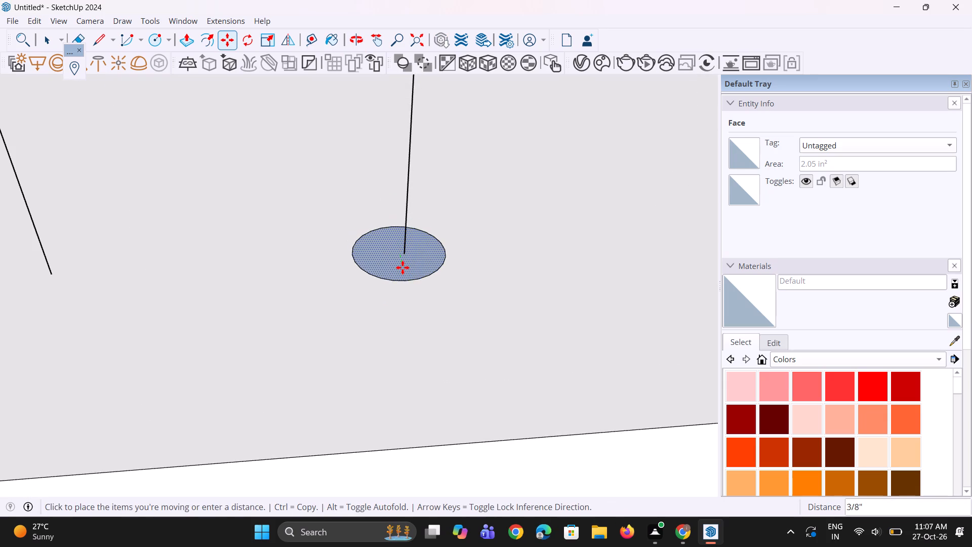
left_click(402, 267)
Copy the fourth bay's circle about 5 11/16" to the foot of the first baluster line, nearest the side wall.
key("m")
left_click(402, 267)
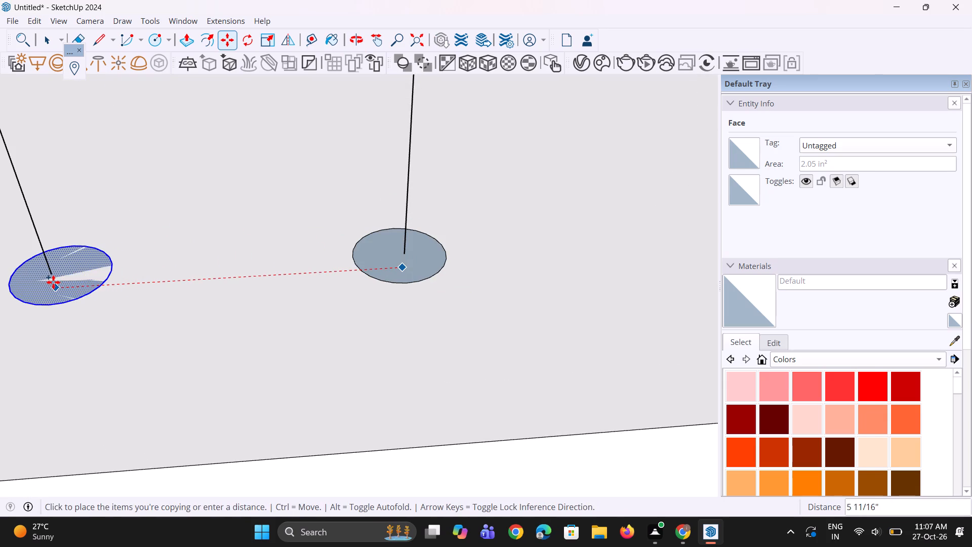
left_click(51, 282)
scroll(164, 319, "down", 6)
middle_click_drag(324, 312, 247, 350)
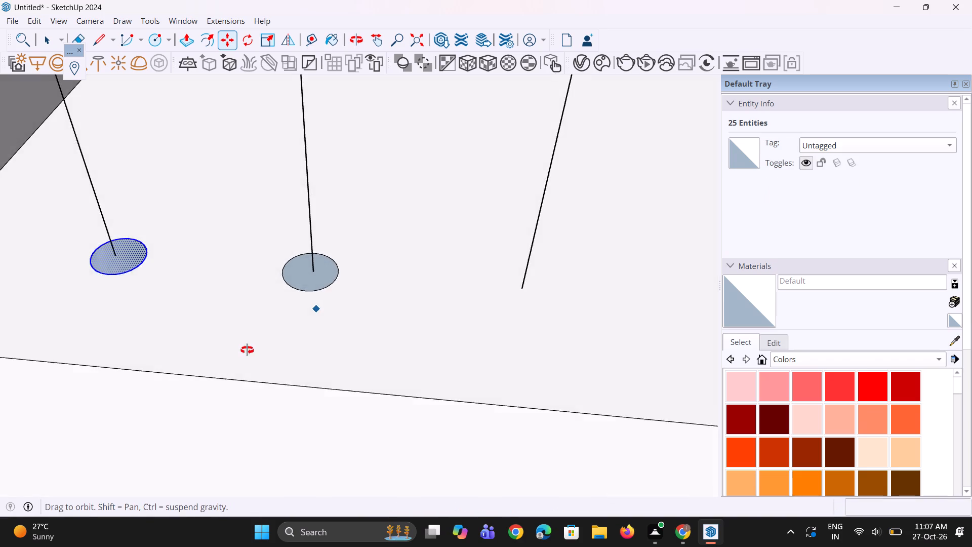
middle_click_drag(247, 350, 250, 351)
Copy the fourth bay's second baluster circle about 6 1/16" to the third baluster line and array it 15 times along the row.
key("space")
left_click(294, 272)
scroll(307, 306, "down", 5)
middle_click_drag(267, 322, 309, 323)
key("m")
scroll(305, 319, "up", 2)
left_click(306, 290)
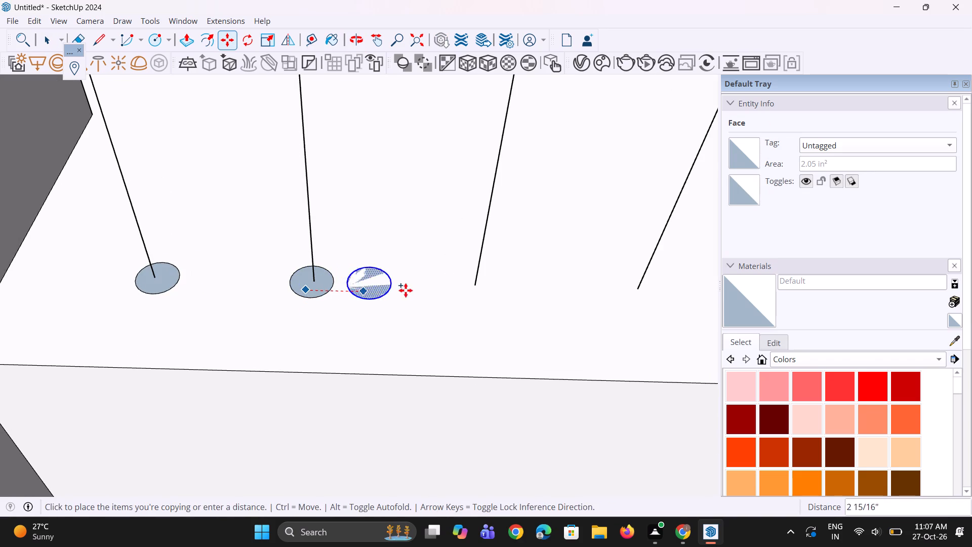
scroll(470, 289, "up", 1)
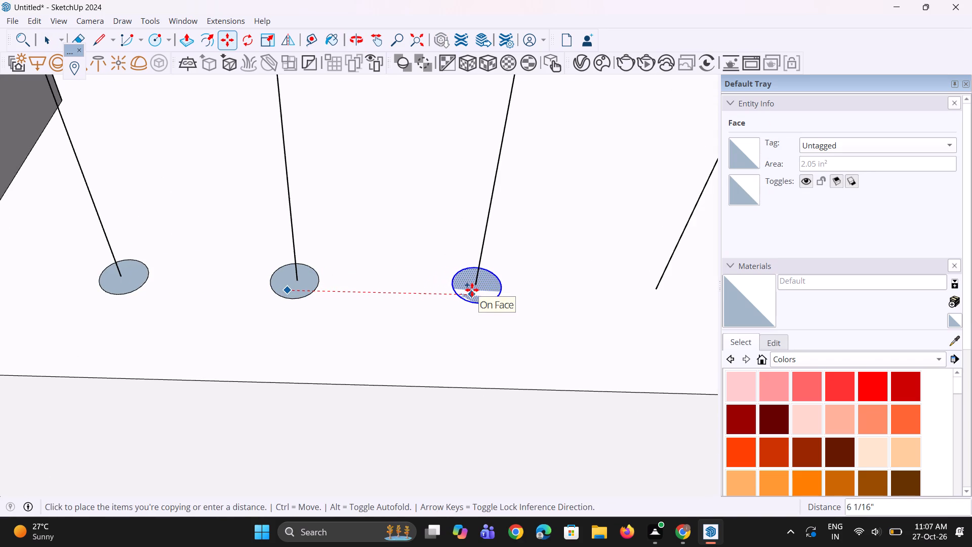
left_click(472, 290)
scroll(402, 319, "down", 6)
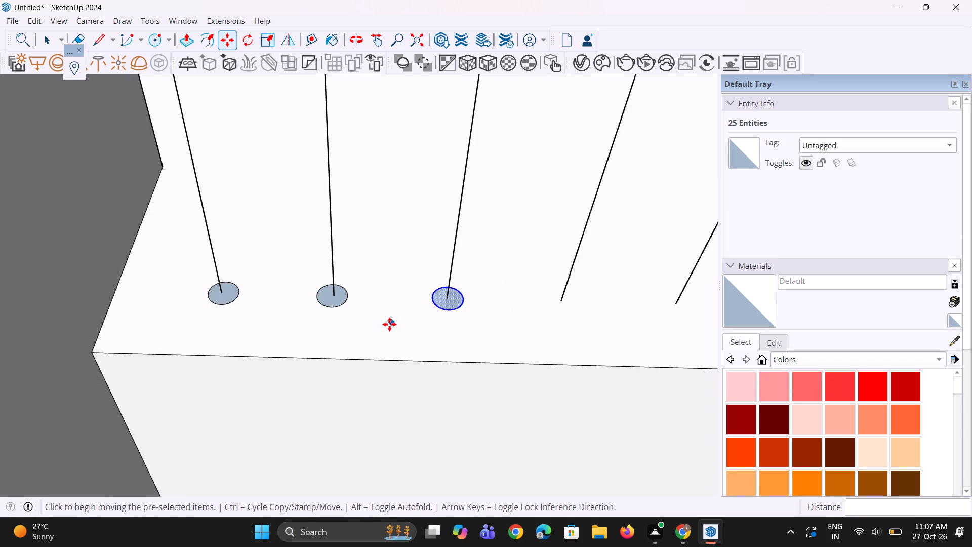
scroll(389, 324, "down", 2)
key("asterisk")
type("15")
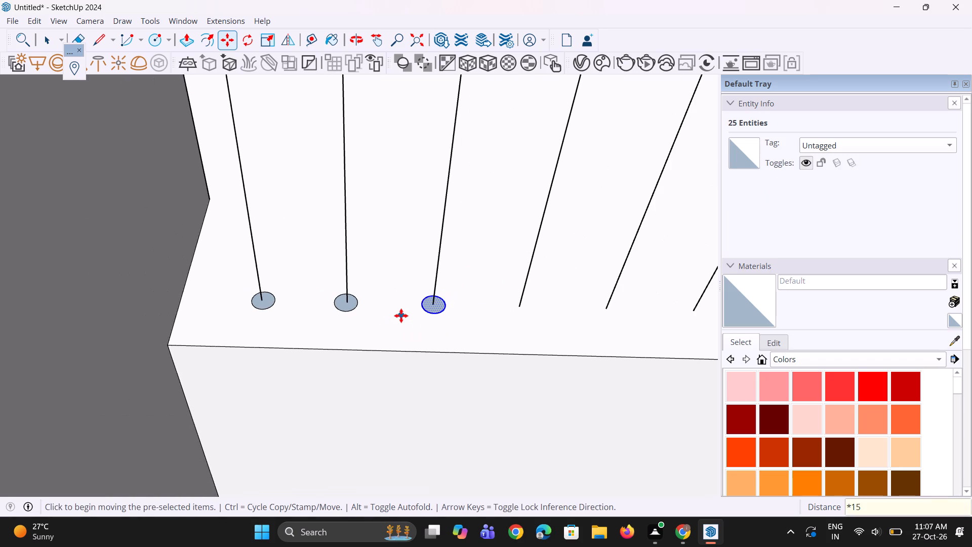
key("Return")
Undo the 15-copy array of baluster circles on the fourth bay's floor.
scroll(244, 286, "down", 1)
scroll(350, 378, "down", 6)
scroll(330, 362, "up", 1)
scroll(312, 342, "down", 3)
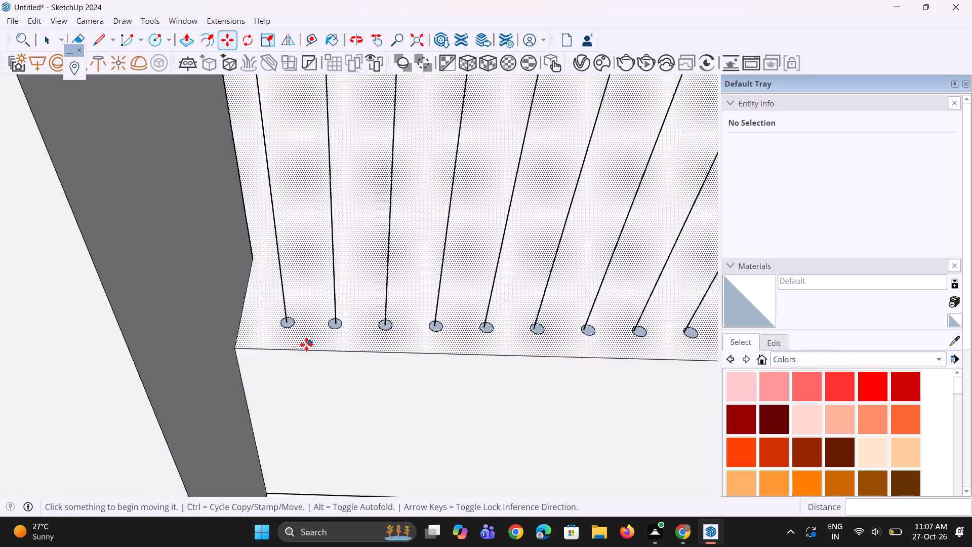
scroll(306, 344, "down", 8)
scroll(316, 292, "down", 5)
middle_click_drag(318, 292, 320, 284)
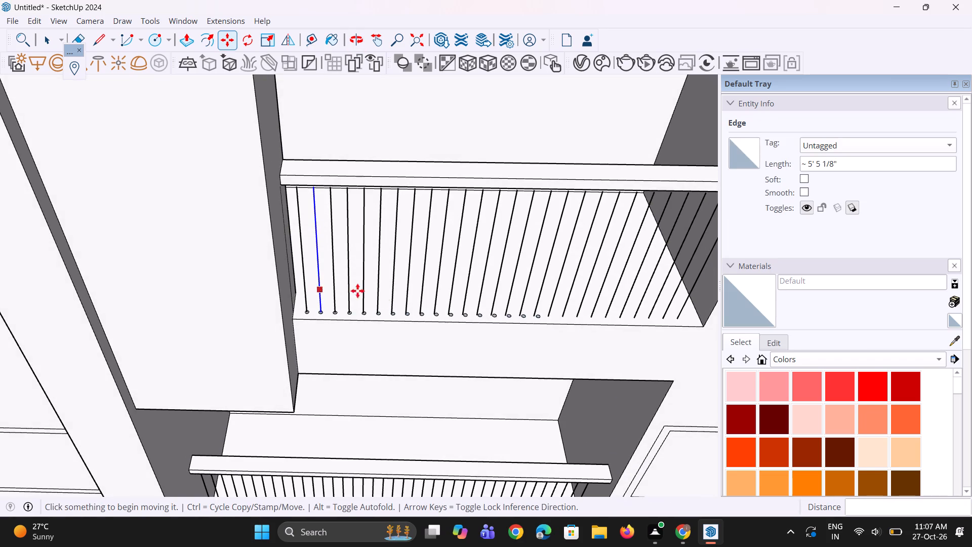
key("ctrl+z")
Copy the second baluster circle about 5 7/8" along the fourth bay's floor to the foot of the third baluster line.
scroll(404, 304, "up", 2, "ctrl")
scroll(378, 339, "up", 14)
scroll(160, 270, "up", 3)
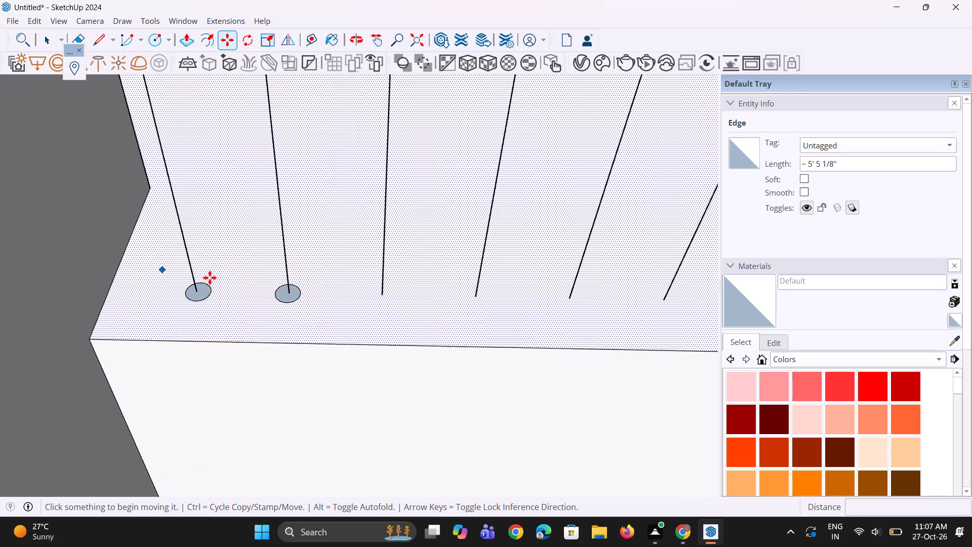
scroll(210, 278, "up", 13)
key("space")
key("space")
scroll(219, 359, "down", 5)
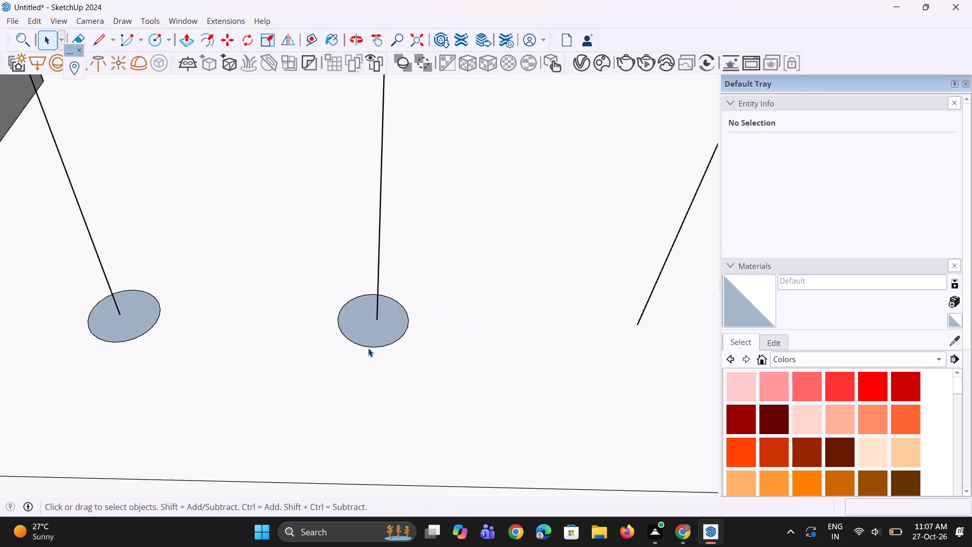
left_click(390, 340)
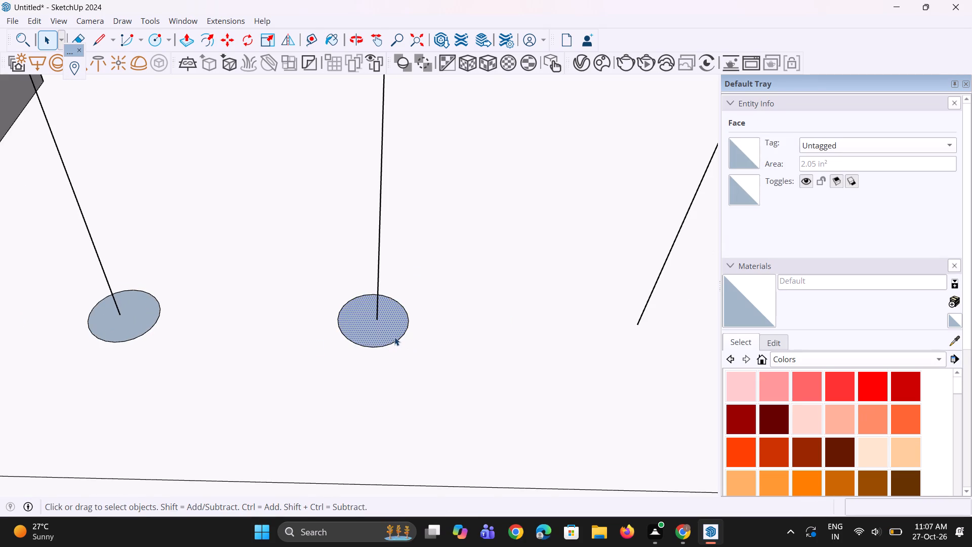
key("m")
left_click(390, 339)
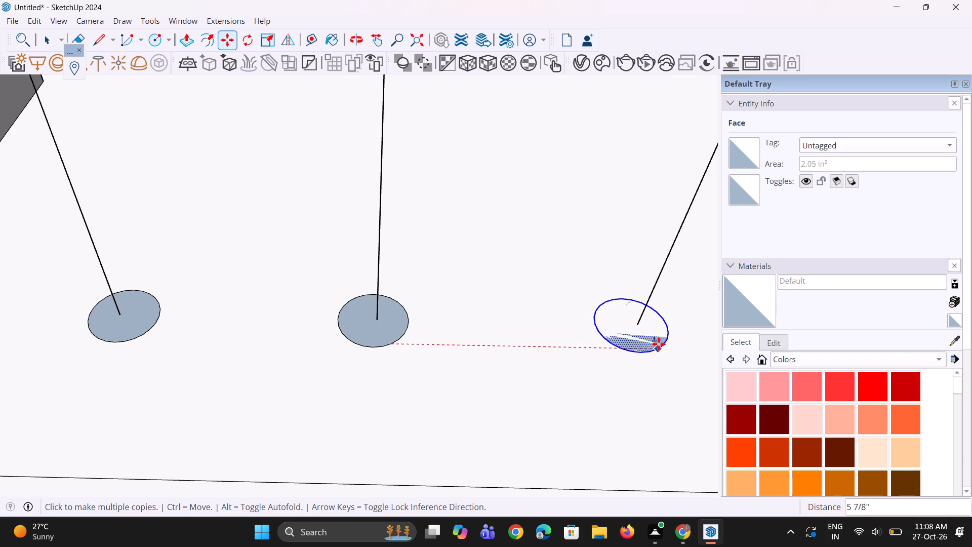
left_click(661, 345)
Stamp circle copies at the feet of the fourth to seventh baluster lines, reaching about 2' 5 13/16" from the second circle.
scroll(661, 346, "down", 9)
scroll(338, 338, "down", 2)
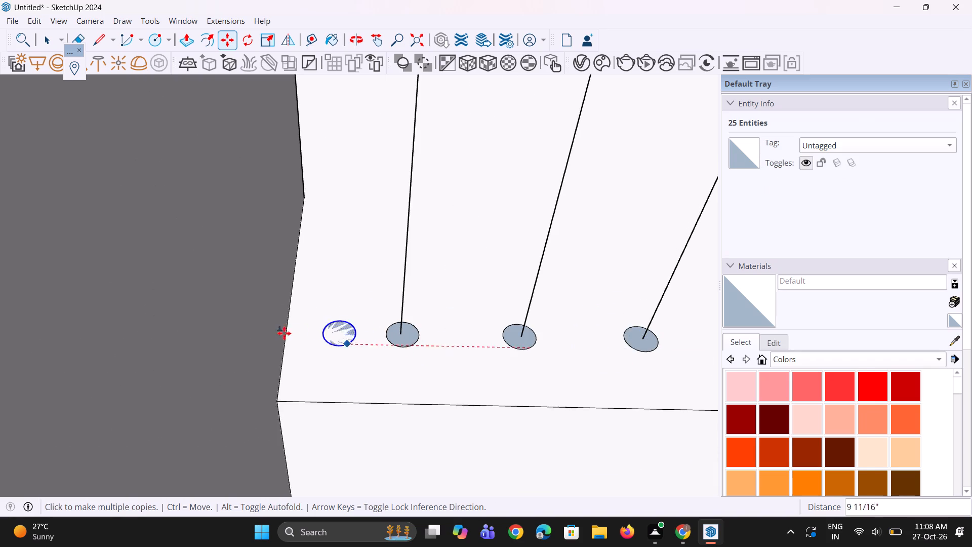
scroll(284, 333, "down", 1)
scroll(226, 293, "down", 14)
scroll(415, 314, "up", 7)
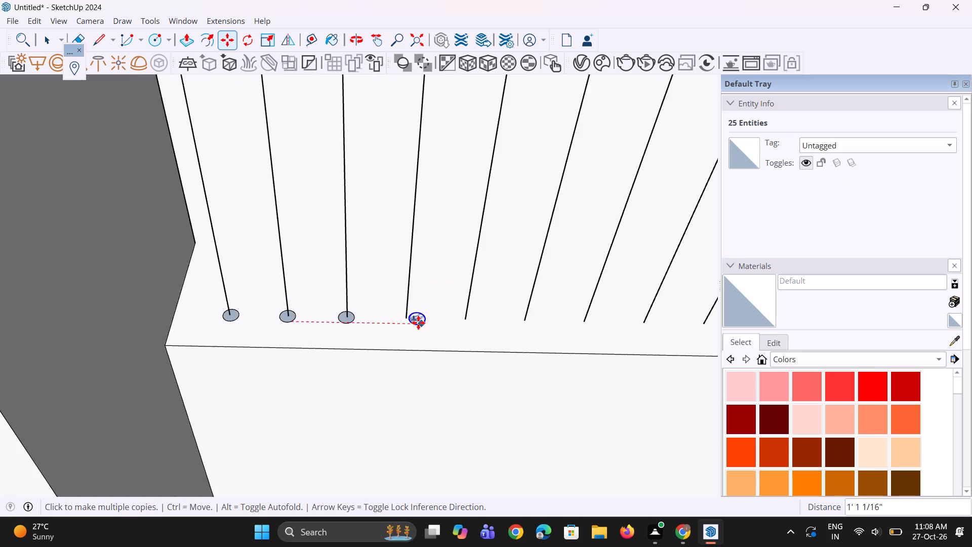
scroll(418, 323, "up", 10)
left_click(395, 327)
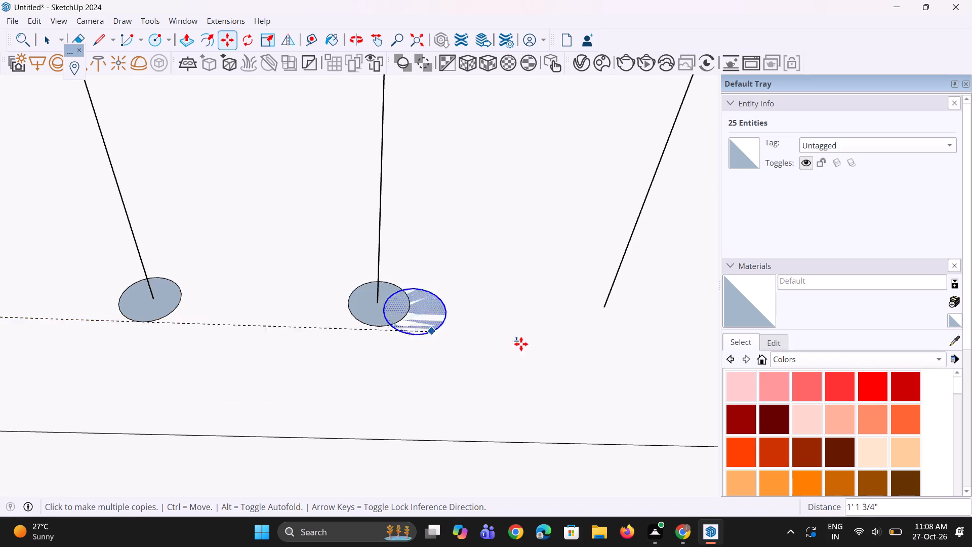
left_click(633, 331)
scroll(303, 342, "down", 3)
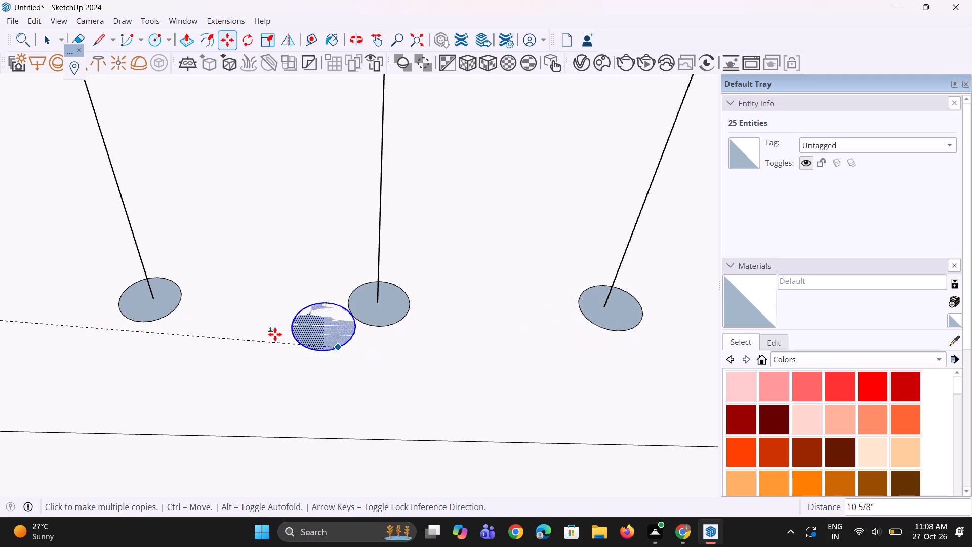
scroll(275, 334, "down", 7)
scroll(470, 337, "up", 3)
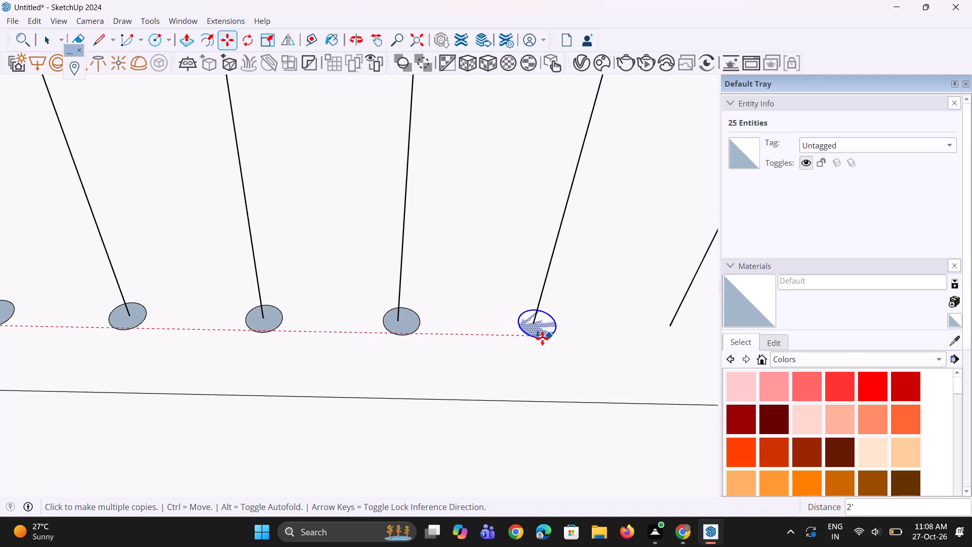
left_click(542, 338)
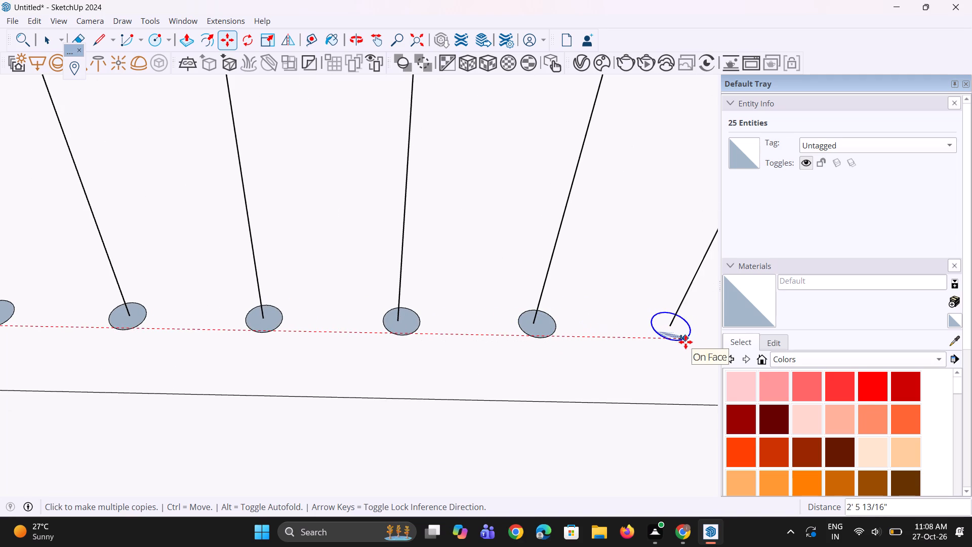
left_click(685, 342)
Stamp circle copies at the feet of the eighth to eleventh baluster lines, reaching about 4' 5 5/8" from the second circle.
scroll(312, 370, "down", 5)
scroll(212, 365, "down", 5)
scroll(434, 369, "up", 3)
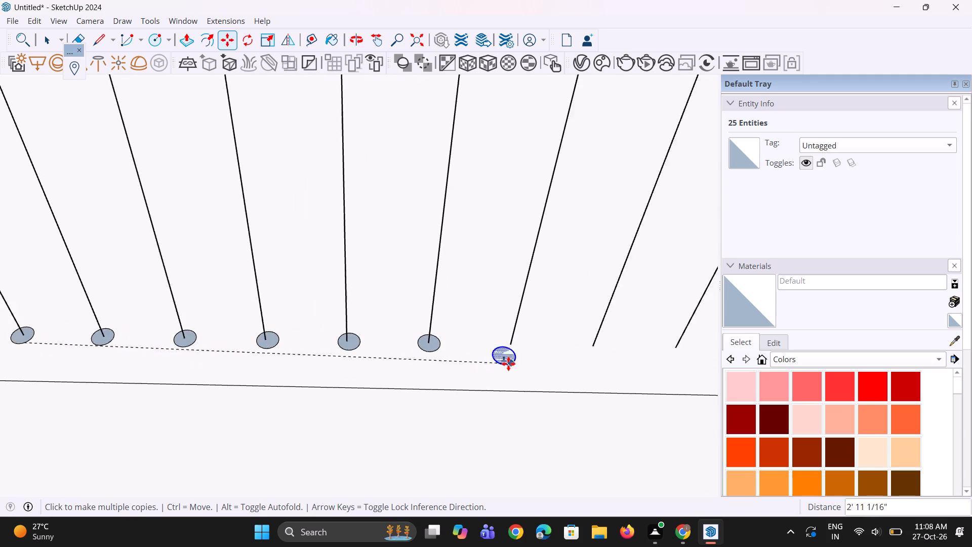
scroll(508, 364, "up", 7)
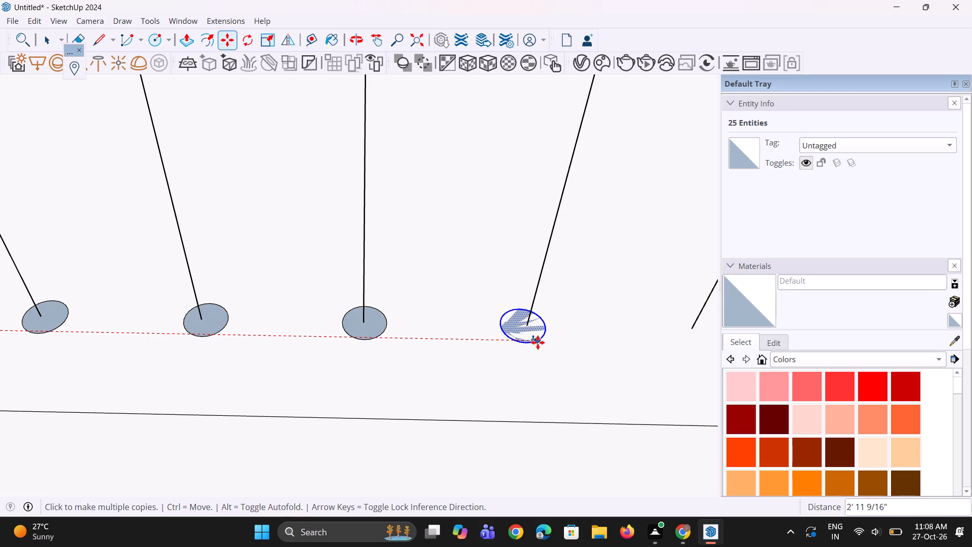
left_click(539, 342)
scroll(220, 374, "down", 5)
scroll(479, 367, "up", 2)
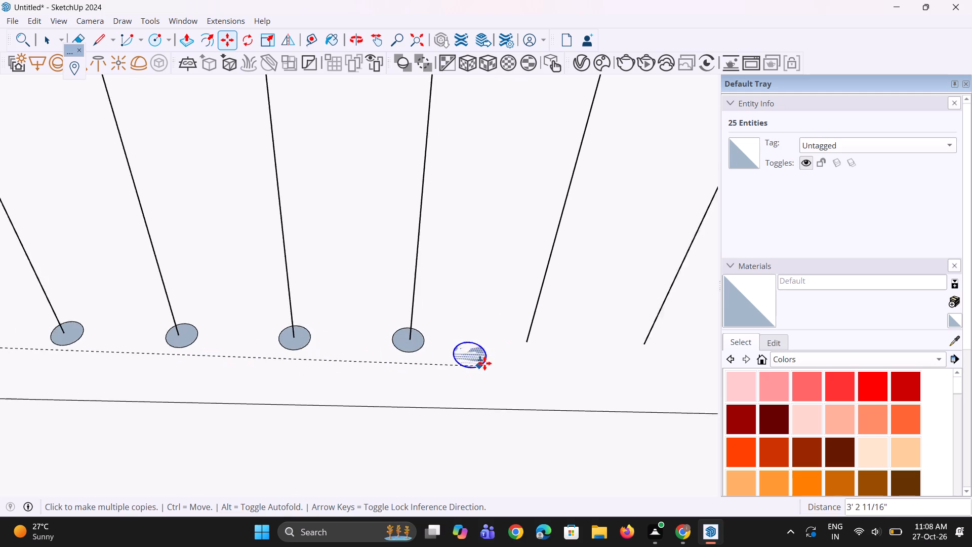
scroll(484, 363, "up", 1)
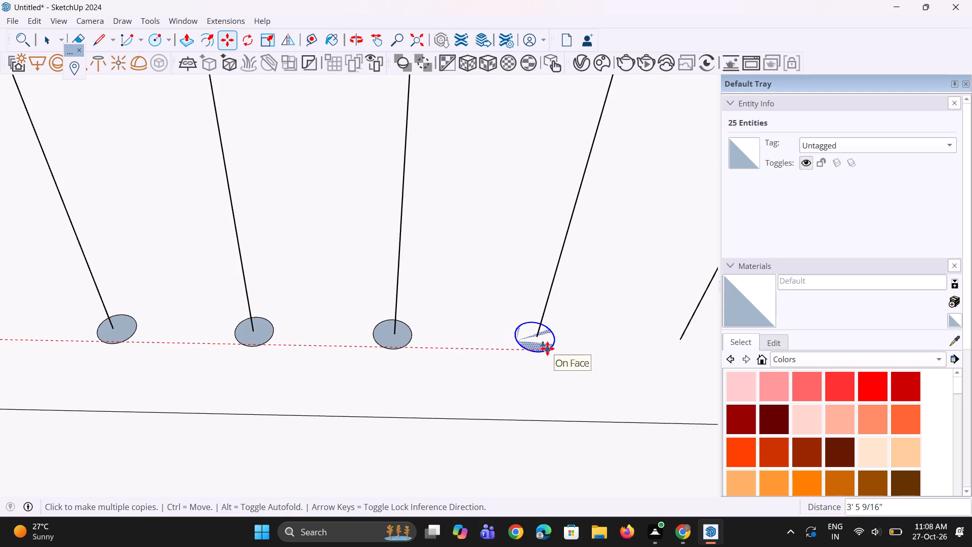
left_click(547, 348)
scroll(312, 355, "down", 9)
scroll(403, 359, "up", 4)
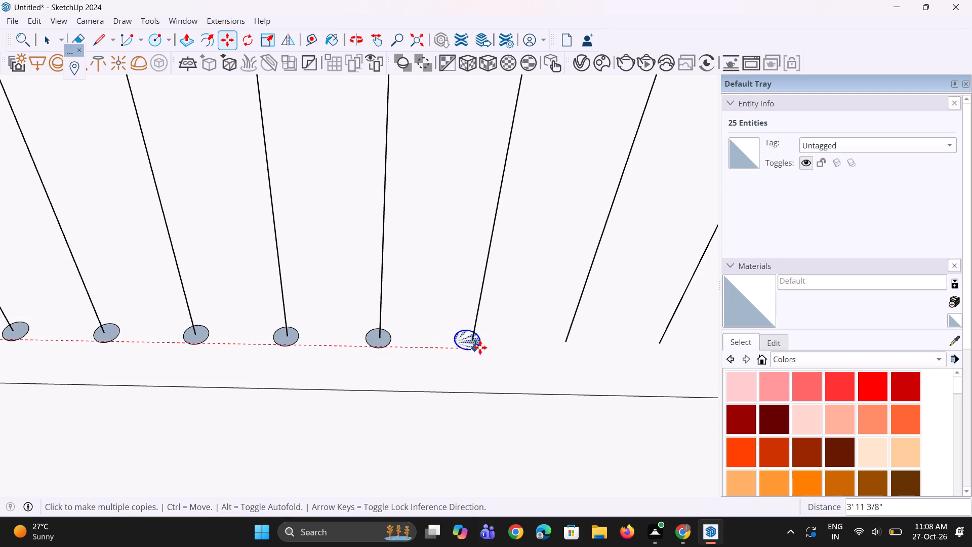
left_click(482, 348)
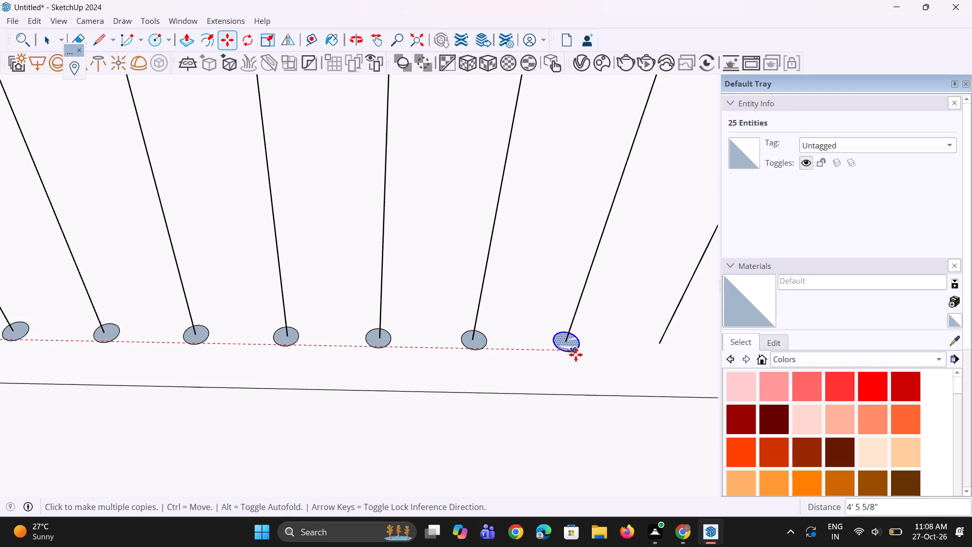
left_click(576, 355)
Stamp circle copies at the feet of the twelfth to fourteenth baluster lines, reaching about 5' 11 5/8" from the second circle.
scroll(275, 373, "down", 5)
scroll(230, 364, "down", 4)
scroll(370, 361, "up", 3)
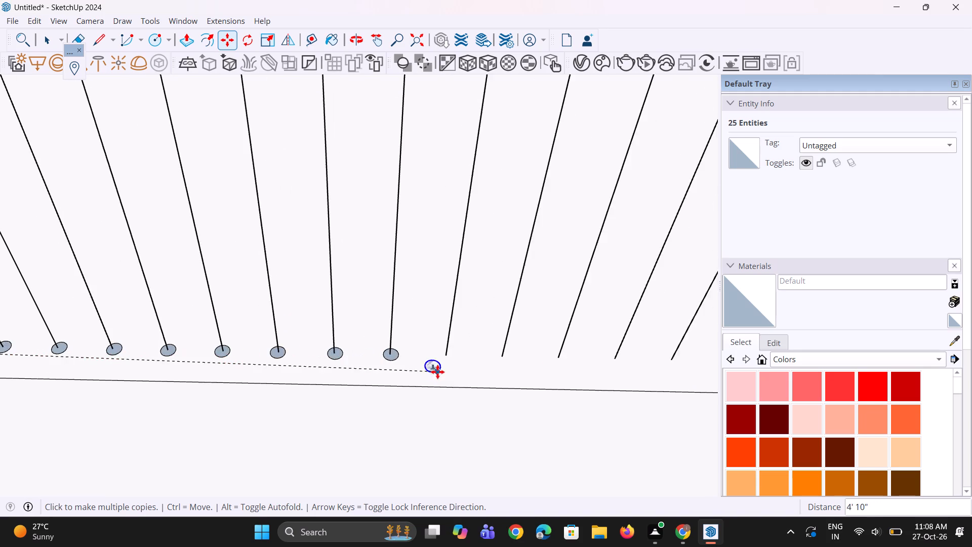
scroll(438, 372, "up", 6)
left_click(454, 359)
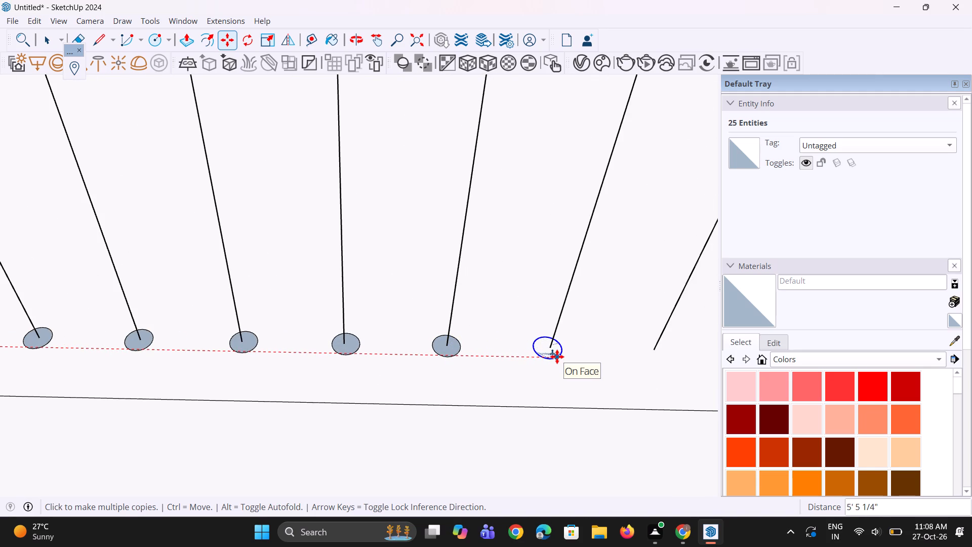
left_click(557, 357)
scroll(278, 386, "down", 4)
scroll(550, 374, "up", 4)
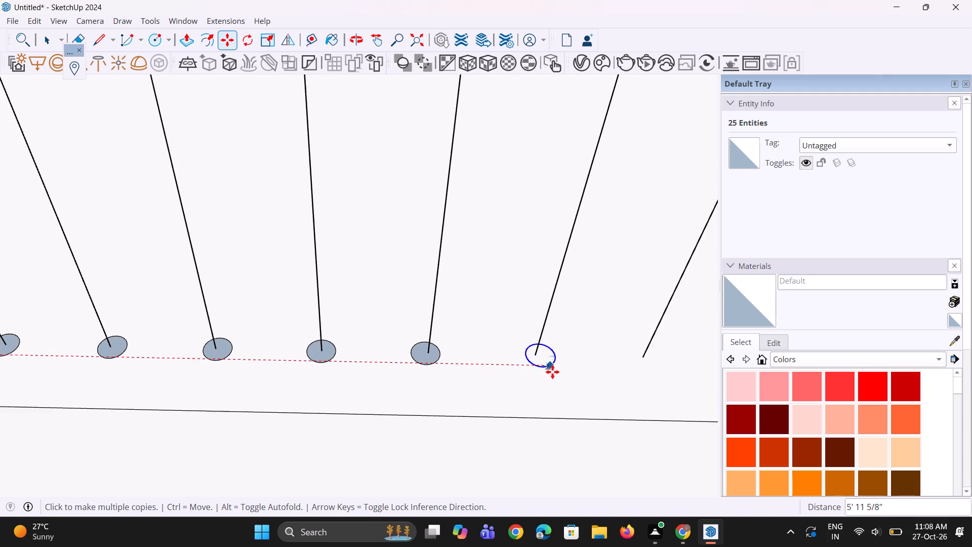
scroll(552, 372, "up", 3)
left_click(541, 365)
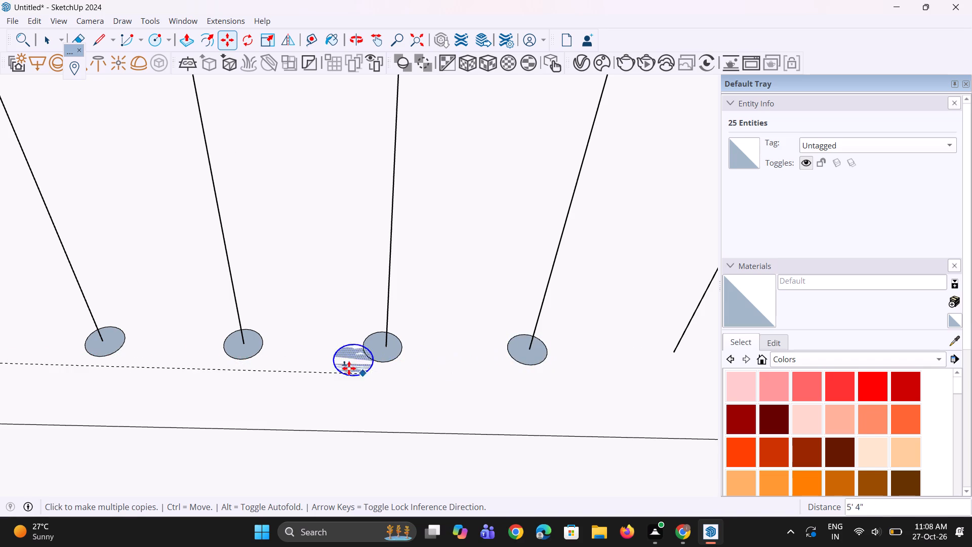
Stamp circle copies at the feet of the fifteenth to seventeenth baluster lines, reaching about 7' 5 3/16" from the second circle.
scroll(349, 368, "down", 9)
scroll(550, 361, "up", 3)
scroll(407, 362, "up", 2)
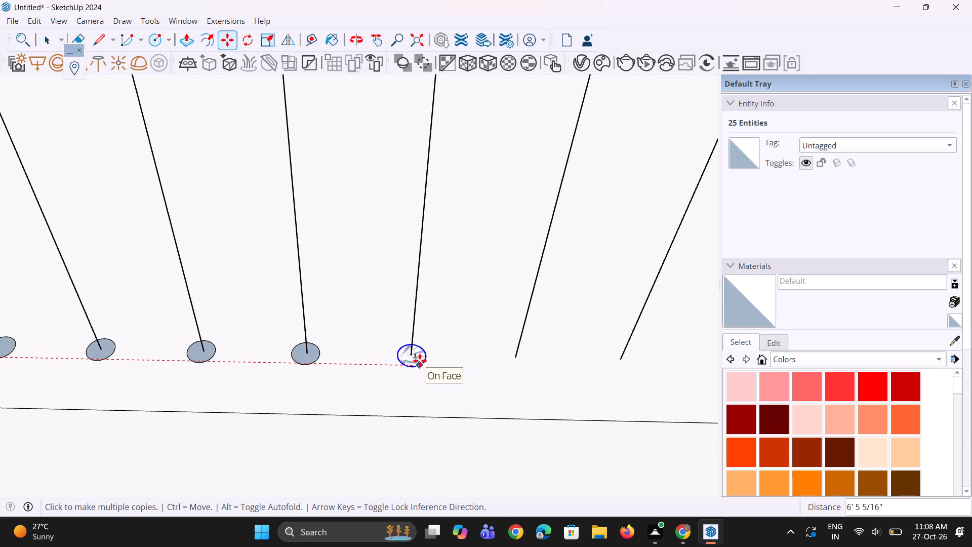
left_click(420, 361)
left_click(522, 364)
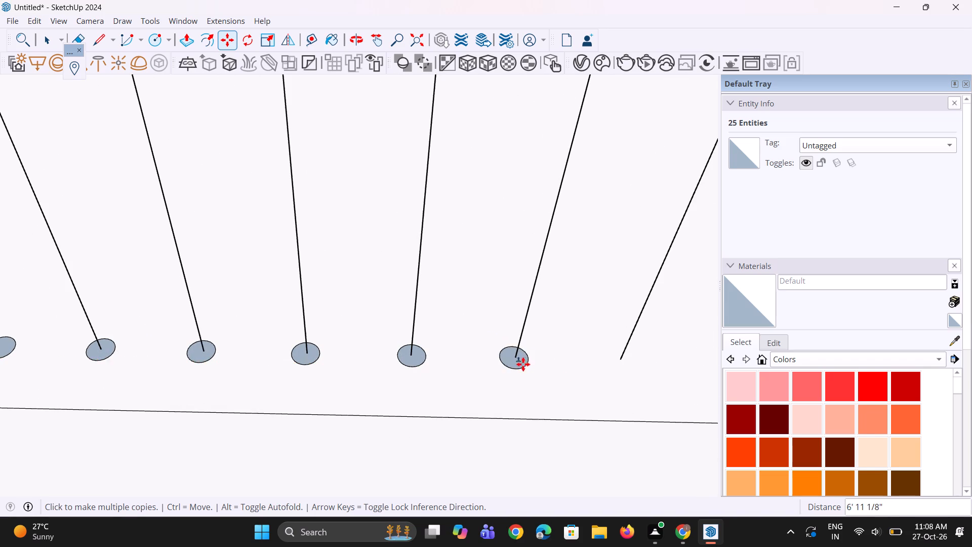
left_click(631, 375)
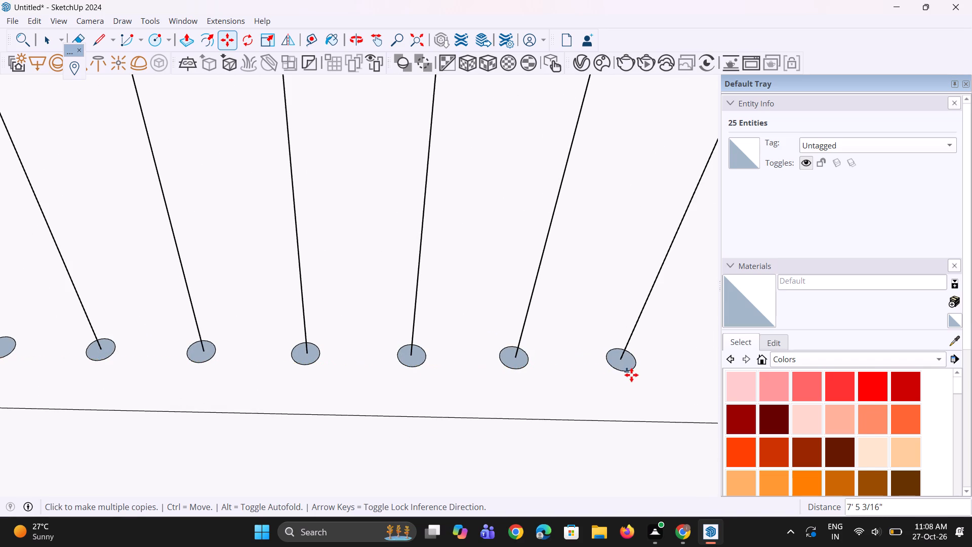
Stamp circle copies at the feet of the eighteenth to twenty-first baluster lines, reaching about 9' 5" from the second circle.
scroll(276, 380, "down", 11)
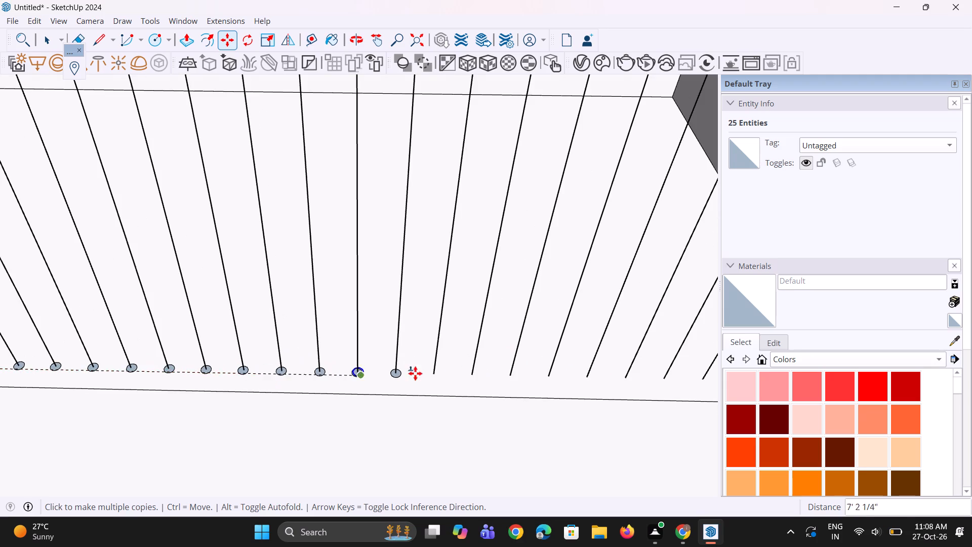
scroll(421, 372, "up", 7)
left_click(439, 380)
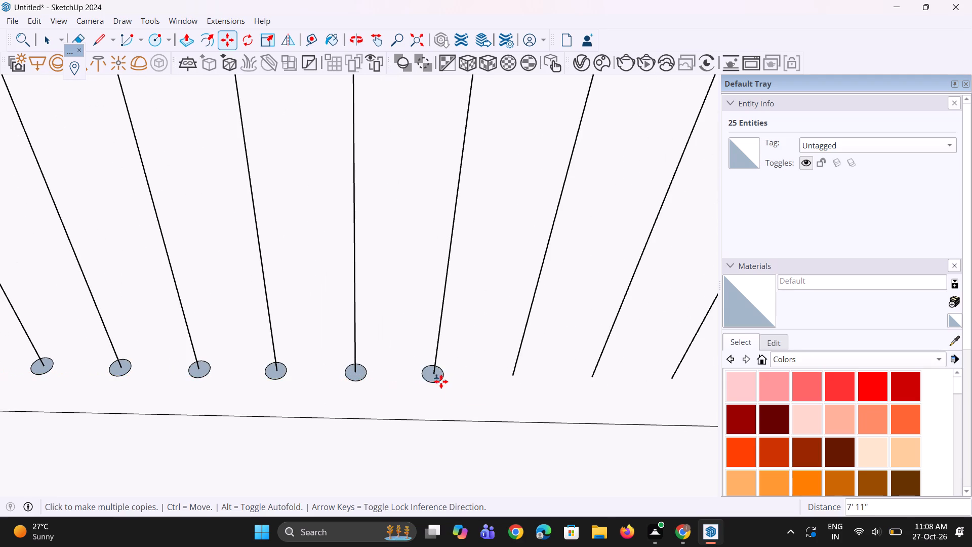
left_click(521, 382)
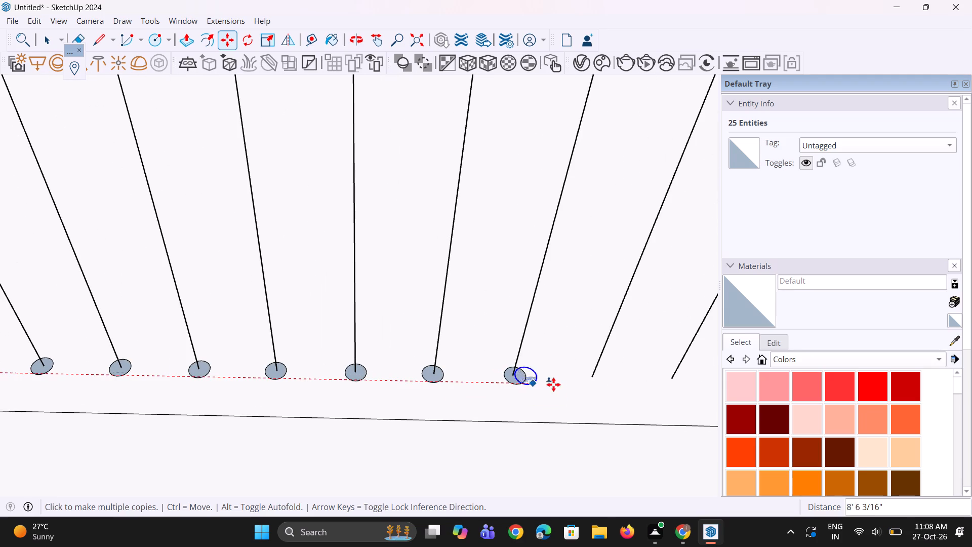
left_click(600, 389)
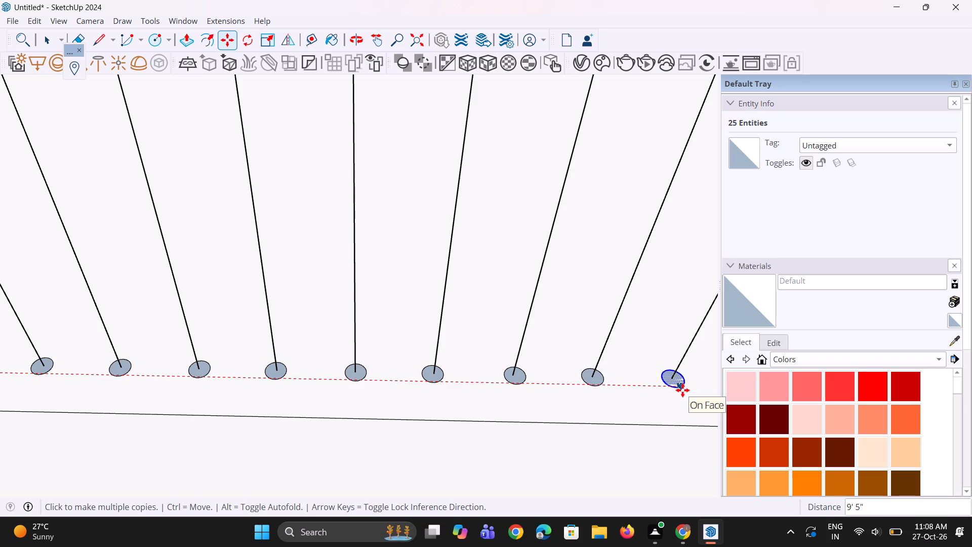
left_click(681, 390)
Stamp circle copies at the feet of the twenty-second to twenty-fourth baluster lines, reaching about 10' 10 9/16" from the second circle.
scroll(310, 409, "down", 4)
scroll(264, 402, "down", 7)
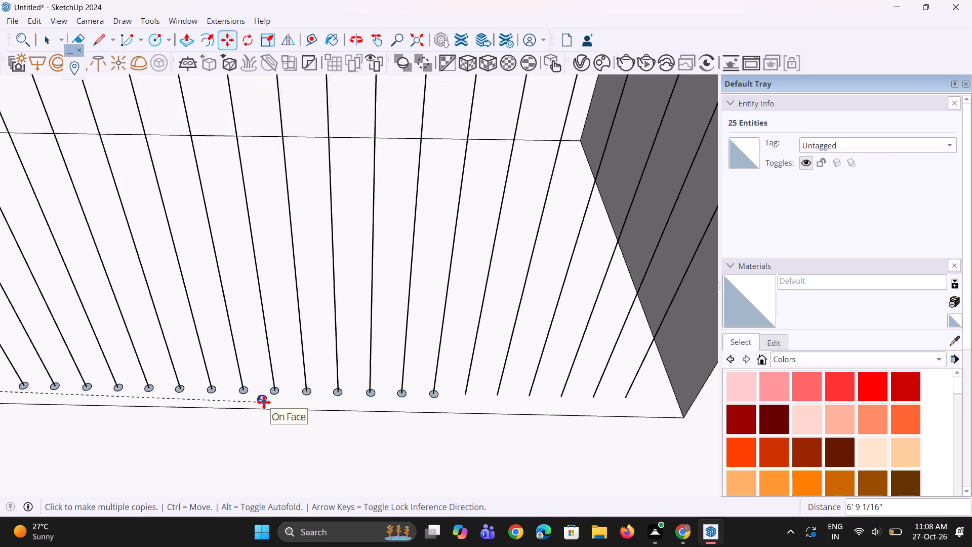
scroll(264, 402, "down", 1)
scroll(407, 392, "up", 4)
scroll(451, 404, "up", 11)
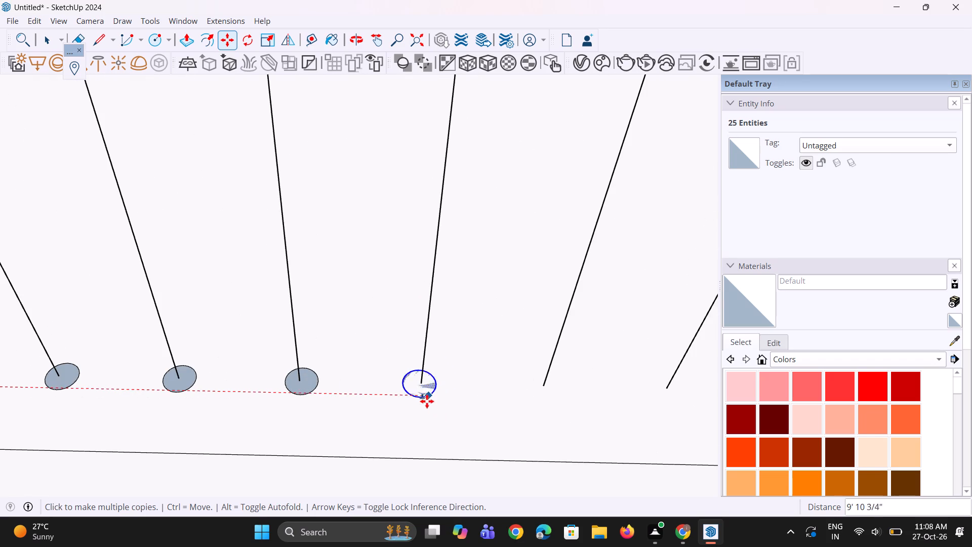
left_click(436, 399)
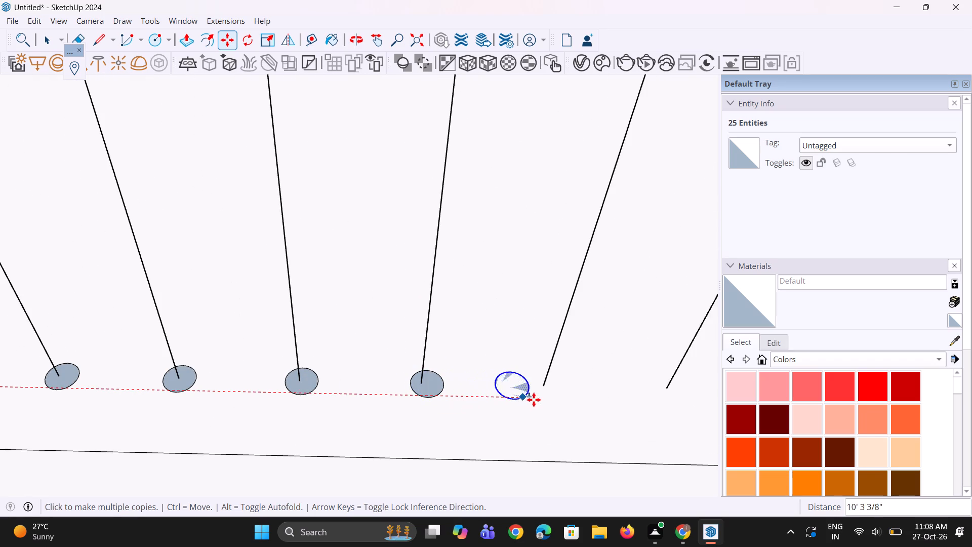
left_click(551, 399)
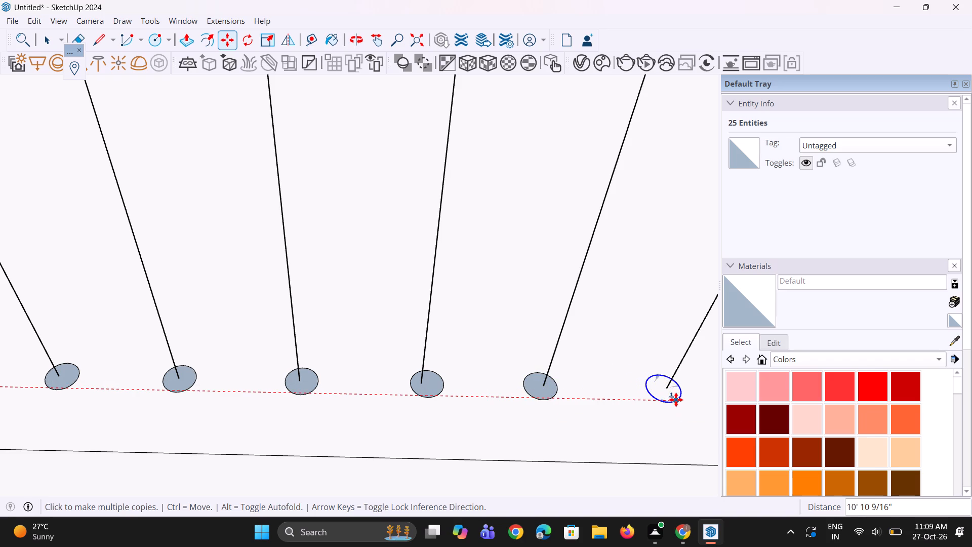
left_click(677, 400)
Stamp circle copies at the feet of the last three baluster lines, reaching about 12' 4 1/4" from the second circle, and end the copying.
scroll(395, 381, "down", 10)
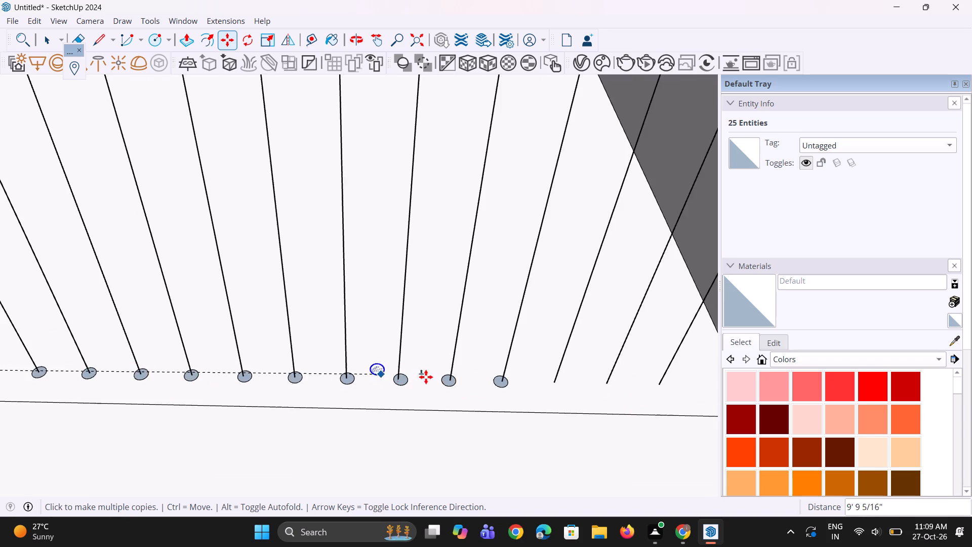
scroll(517, 381, "up", 4)
scroll(562, 390, "up", 5)
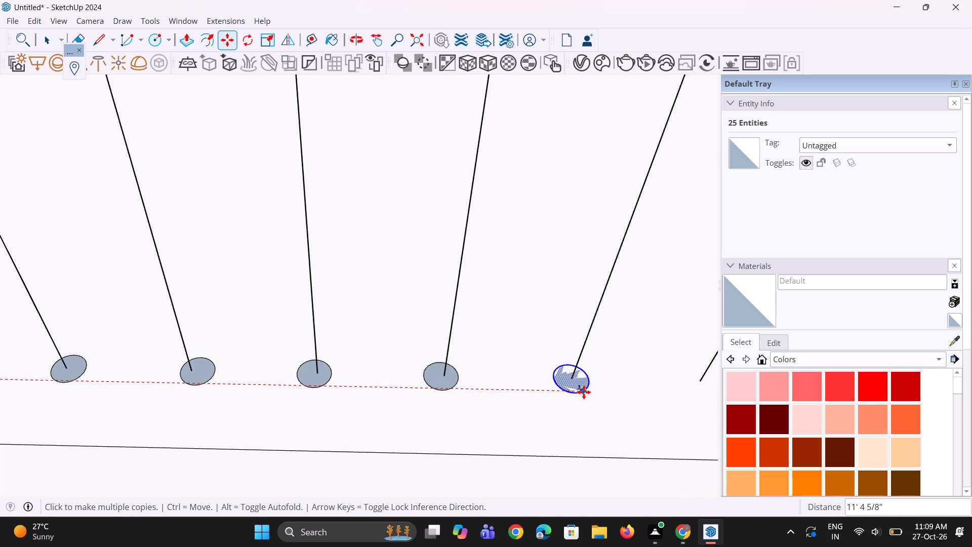
left_click(584, 392)
scroll(305, 389, "down", 5)
scroll(526, 382, "up", 3)
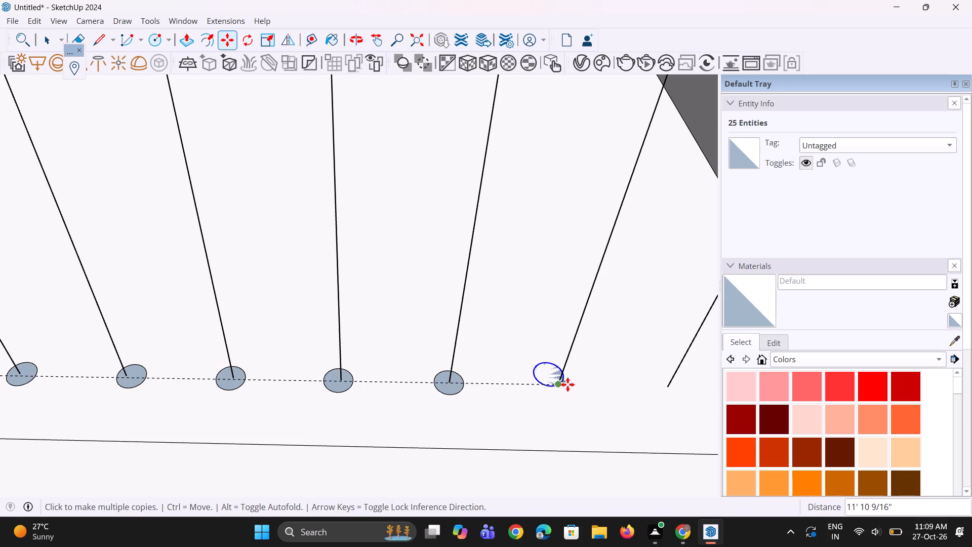
left_click(570, 390)
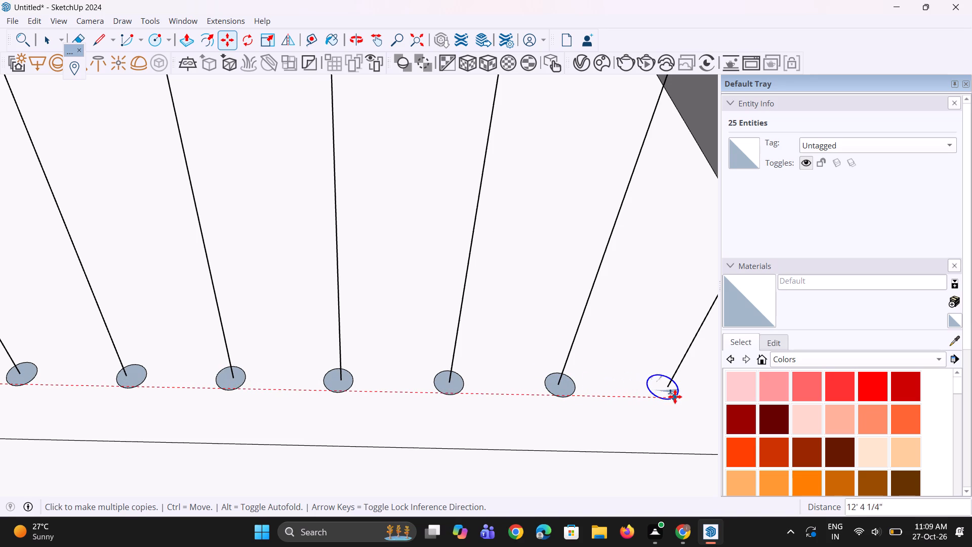
left_click(680, 397)
scroll(617, 401, "down", 13)
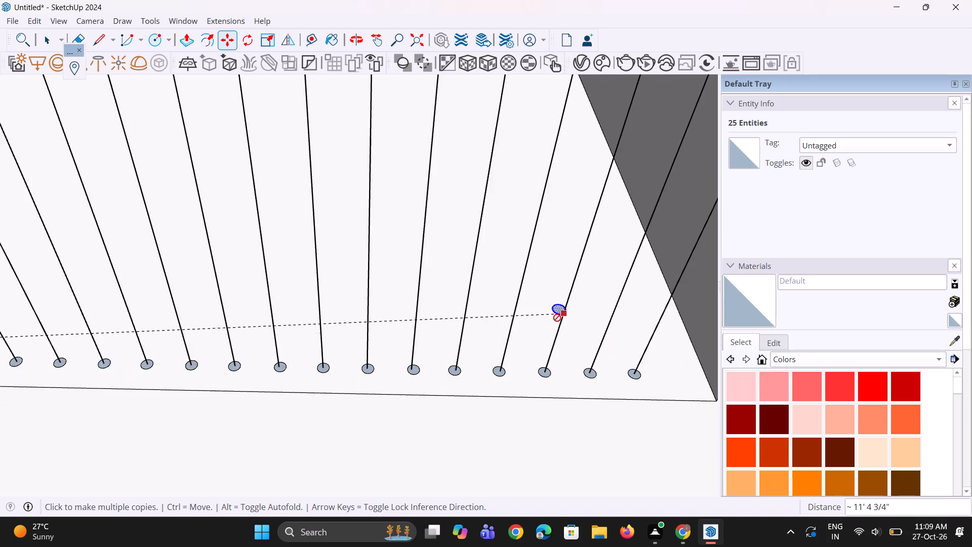
scroll(557, 318, "down", 3)
key("space")
key("space")
scroll(550, 306, "down", 9)
key("space")
key("space")
key("space")
In the next railed bay, copy the circle face at the second baluster line to the foot of the third line.
scroll(559, 294, "down", 13)
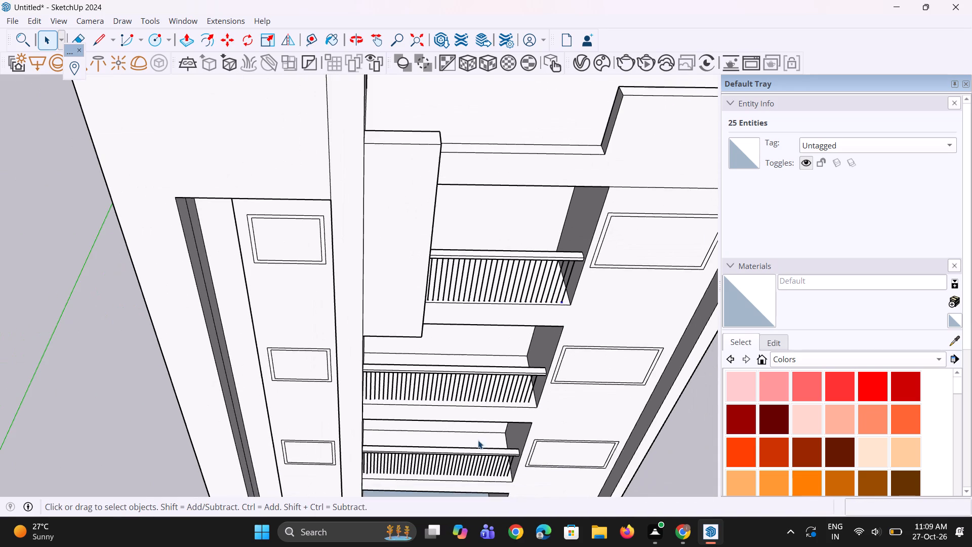
scroll(464, 444, "up", 5)
scroll(382, 363, "up", 1)
scroll(336, 377, "up", 3)
scroll(280, 356, "up", 6)
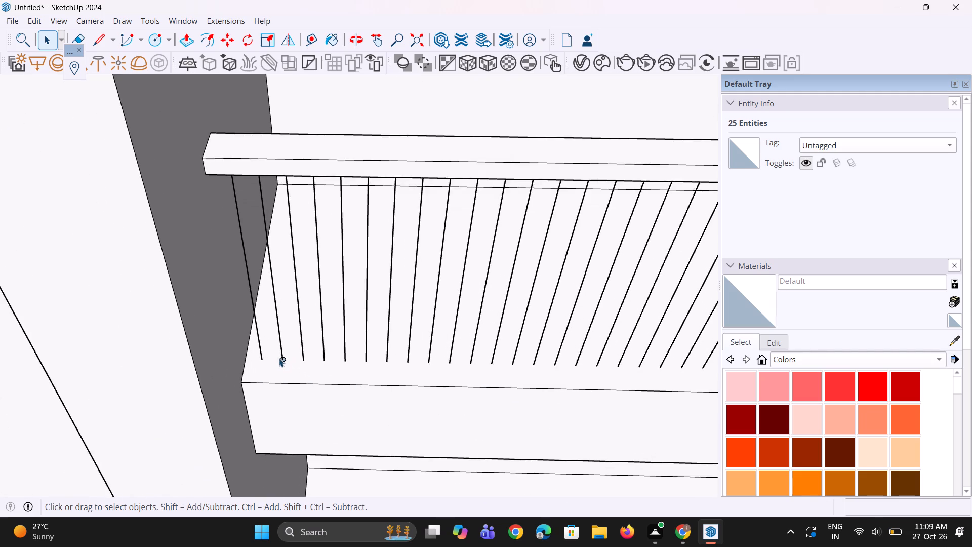
scroll(279, 358, "up", 16)
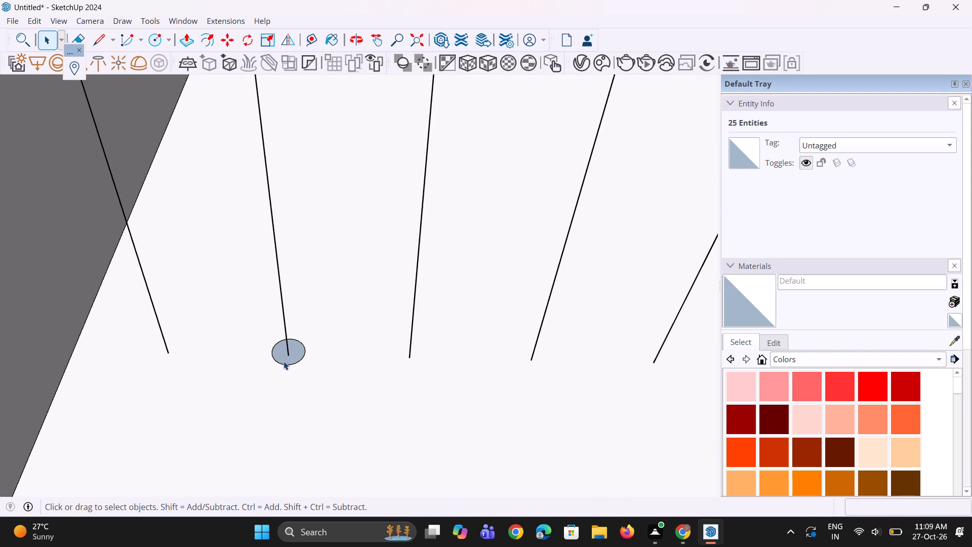
left_click(283, 361)
scroll(280, 362, "up", 3)
left_click(286, 359)
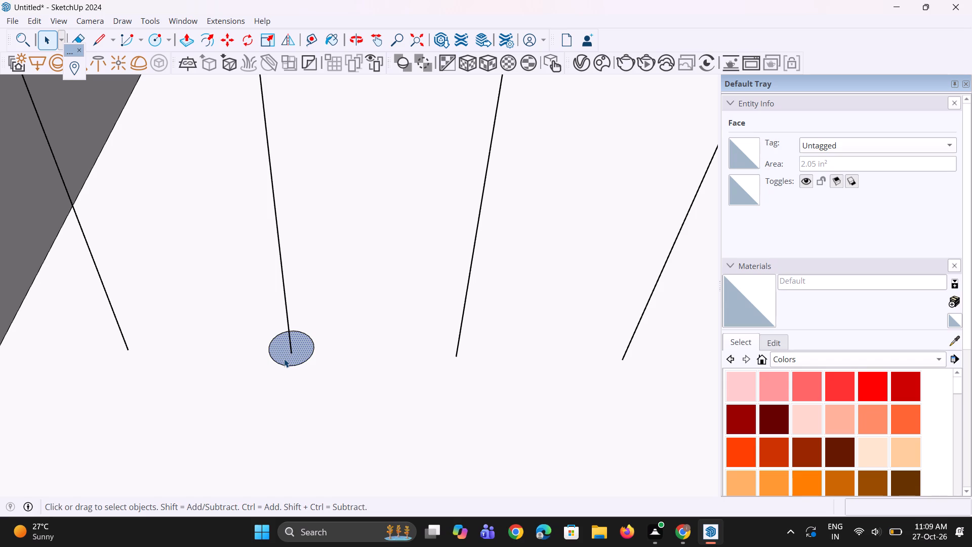
scroll(278, 359, "up", 1)
scroll(333, 366, "up", 2)
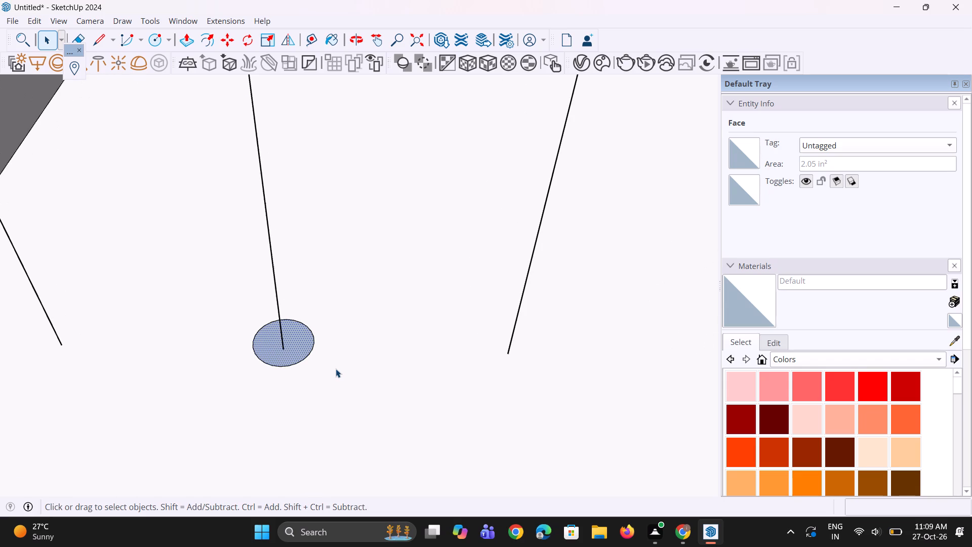
key("m")
scroll(325, 361, "up", 2)
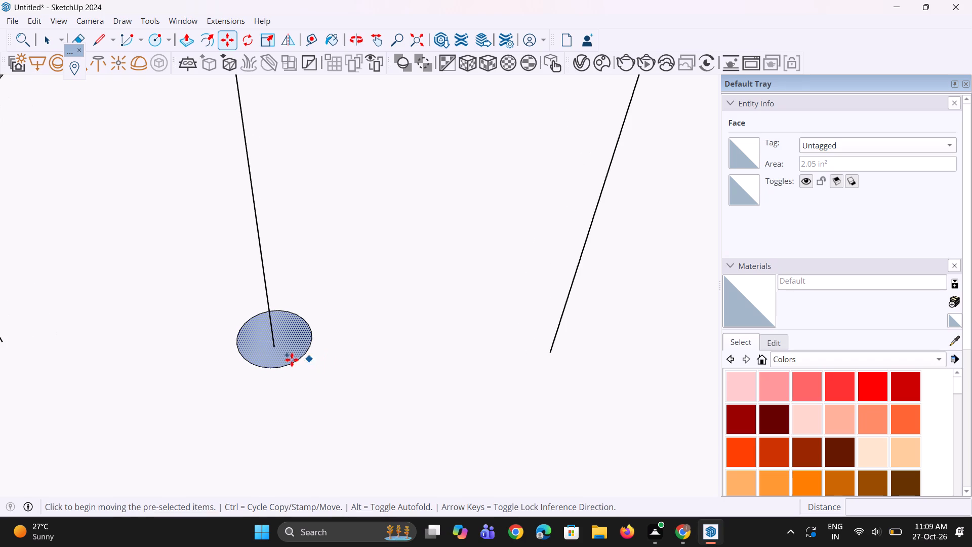
left_click(286, 352)
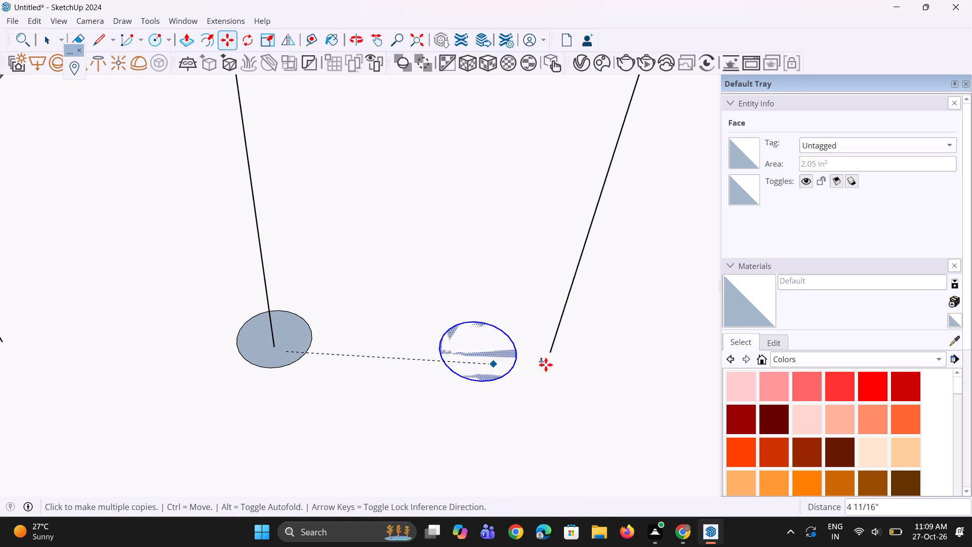
left_click(566, 361)
Stamp circle copies at the feet of the fourth to sixth baluster lines, reaching about 2' from the second line's circle.
scroll(296, 341, "down", 2)
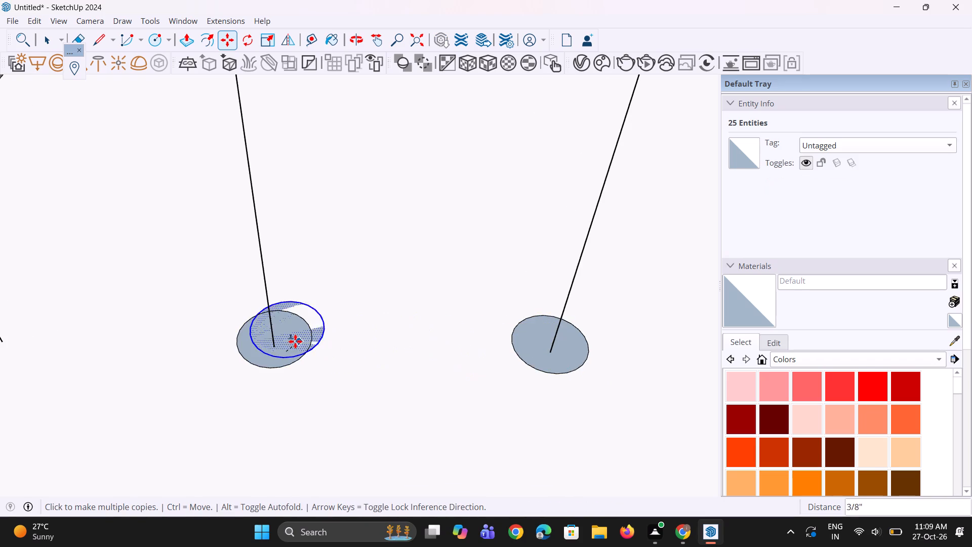
scroll(295, 341, "down", 2)
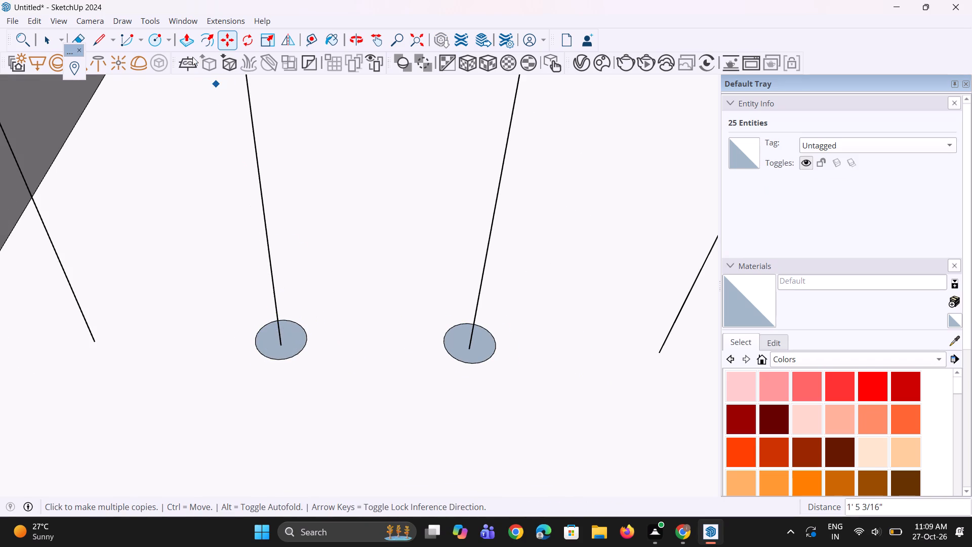
scroll(248, 179, "down", 7)
scroll(412, 303, "up", 2)
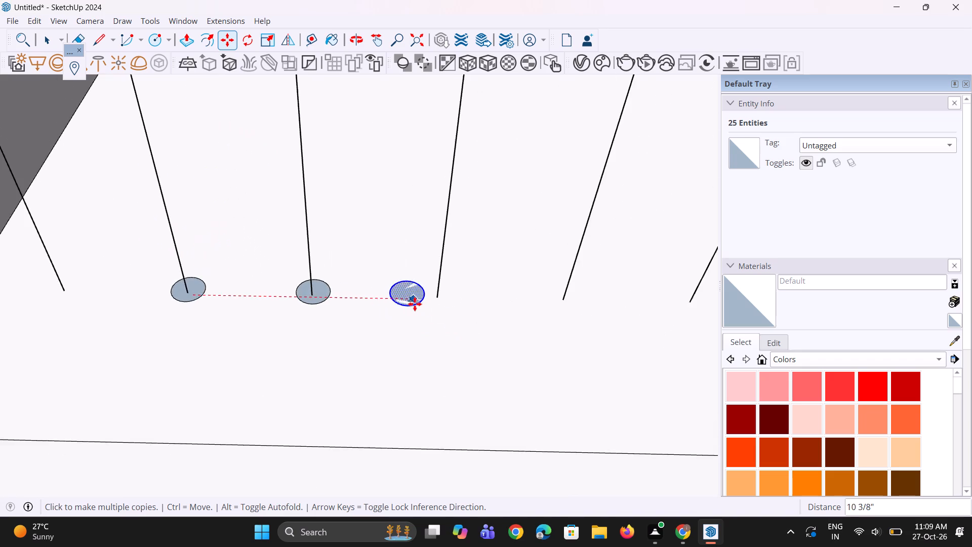
scroll(415, 304, "up", 4)
left_click(450, 301)
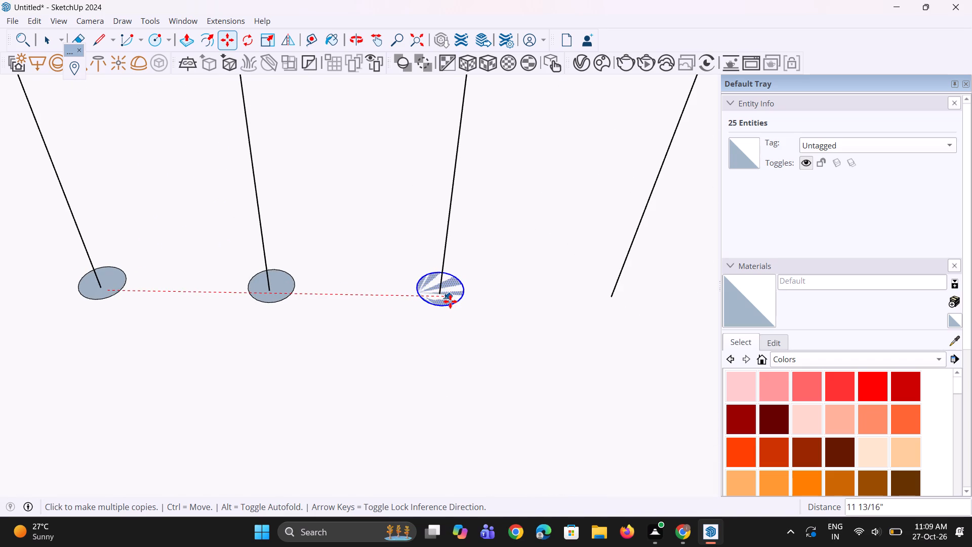
scroll(296, 292, "down", 4)
scroll(504, 320, "up", 4)
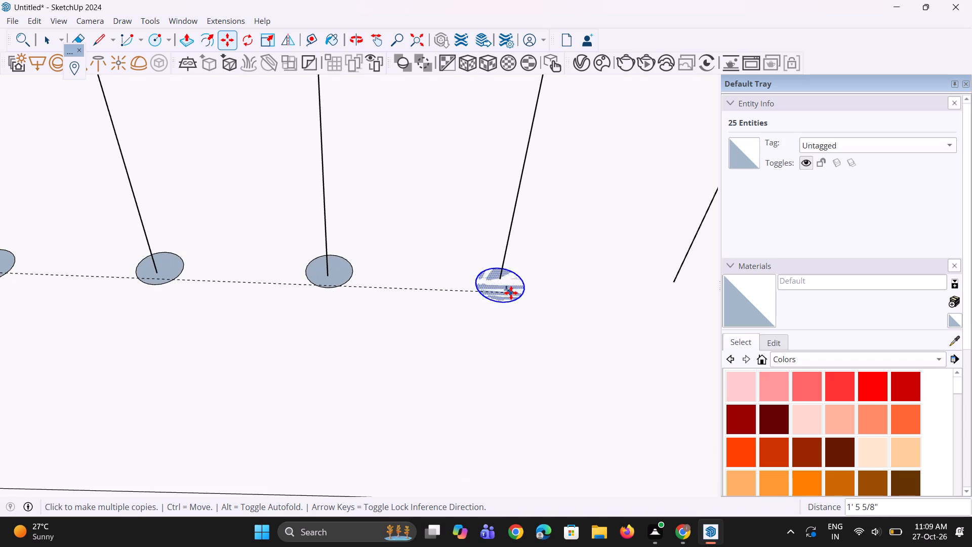
left_click(511, 288)
scroll(165, 214, "down", 3)
scroll(517, 279, "up", 2)
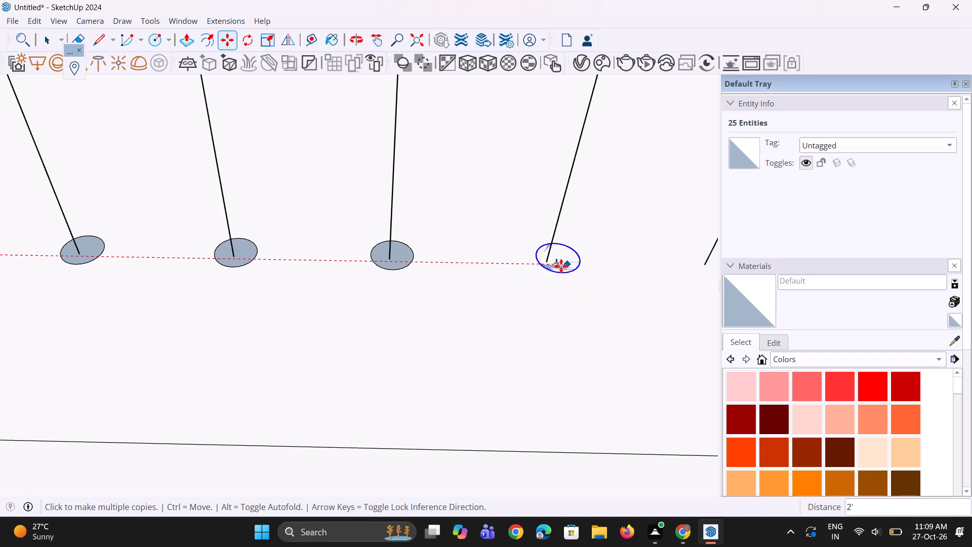
left_click(561, 266)
Stamp circle copies at the feet of the seventh and eighth baluster lines, reaching about 2' 11 3/8" from the source circle.
scroll(412, 298, "down", 3)
scroll(664, 337, "up", 3)
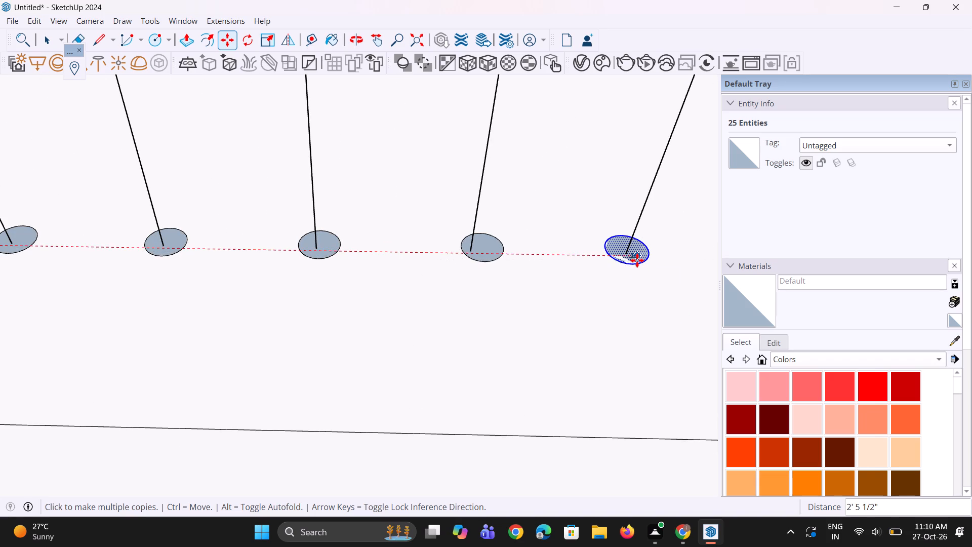
left_click(637, 260)
scroll(175, 286, "down", 10)
scroll(454, 292, "up", 7)
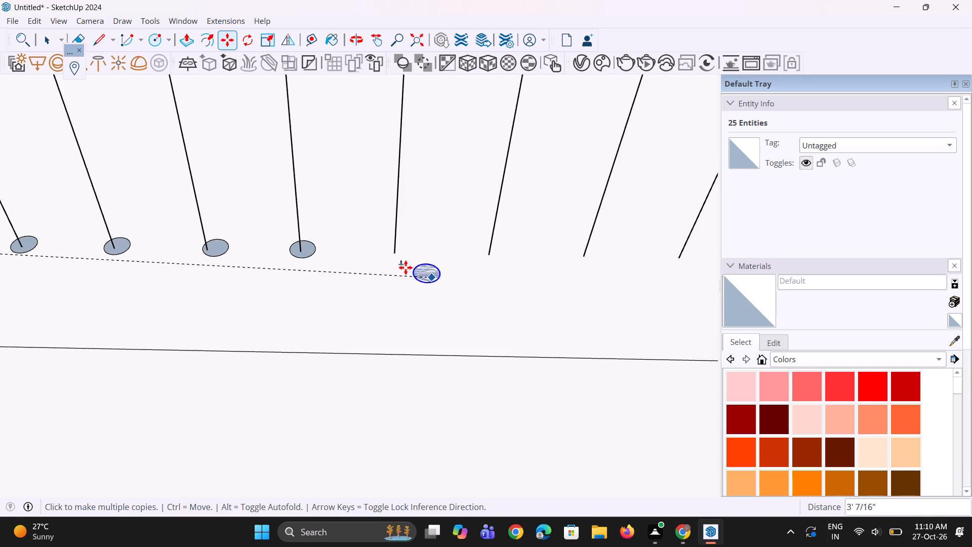
scroll(400, 266, "up", 6)
left_click(396, 248)
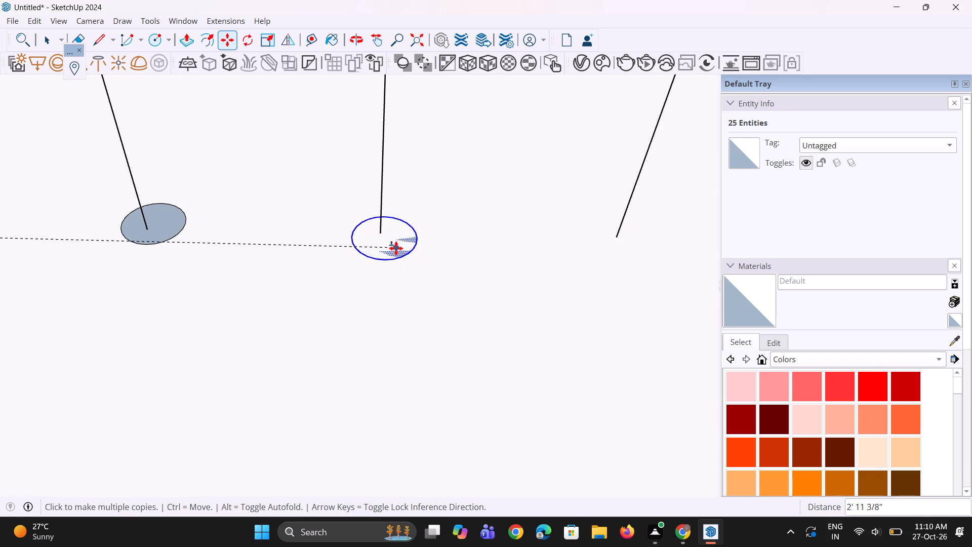
key("space")
key("space")
Move the circle at the eighth baluster line about 3/8" along the green axis to centre it on the line's foot.
middle_click_drag(314, 262, 359, 403)
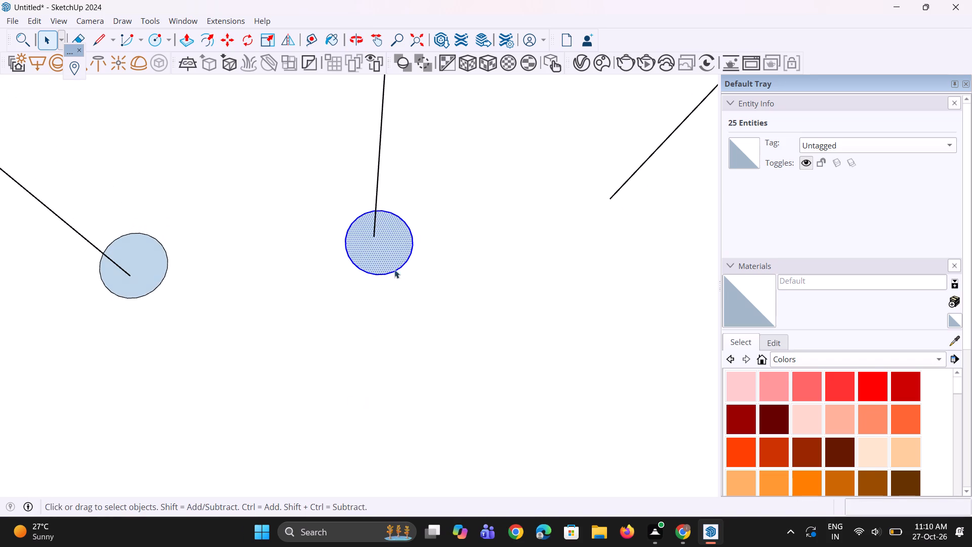
left_click(394, 249)
middle_click_drag(394, 271, 388, 213)
key("m")
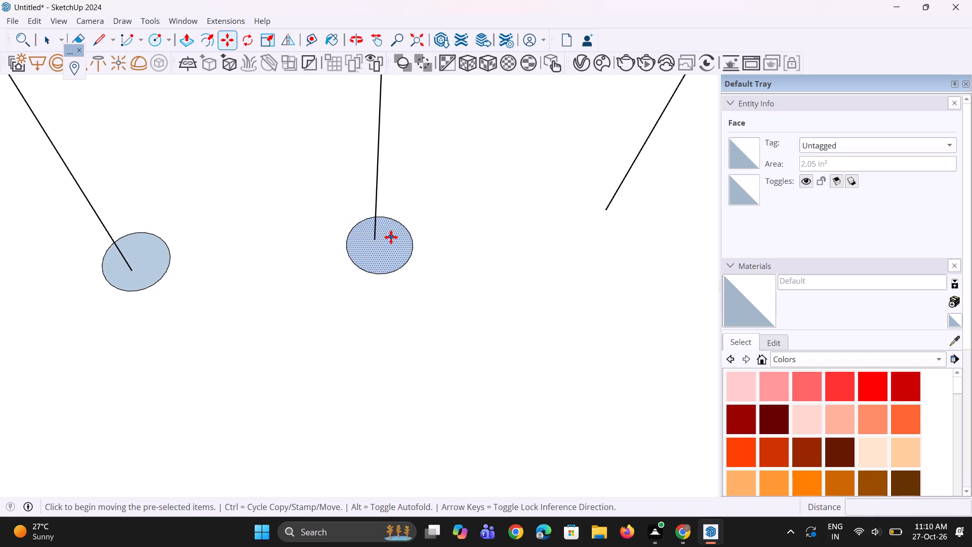
left_click(391, 263)
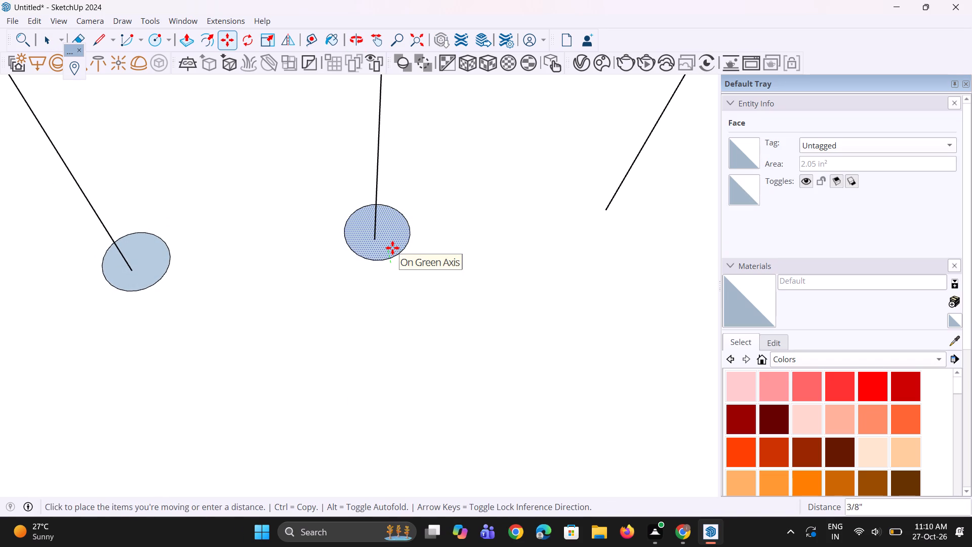
left_click(392, 247)
Stamp copies of the eighth line's circle at the ninth and tenth baluster lines, about 6" and 11 7/8" away.
key("space")
scroll(289, 291, "down", 5)
middle_click_drag(368, 282, 364, 282)
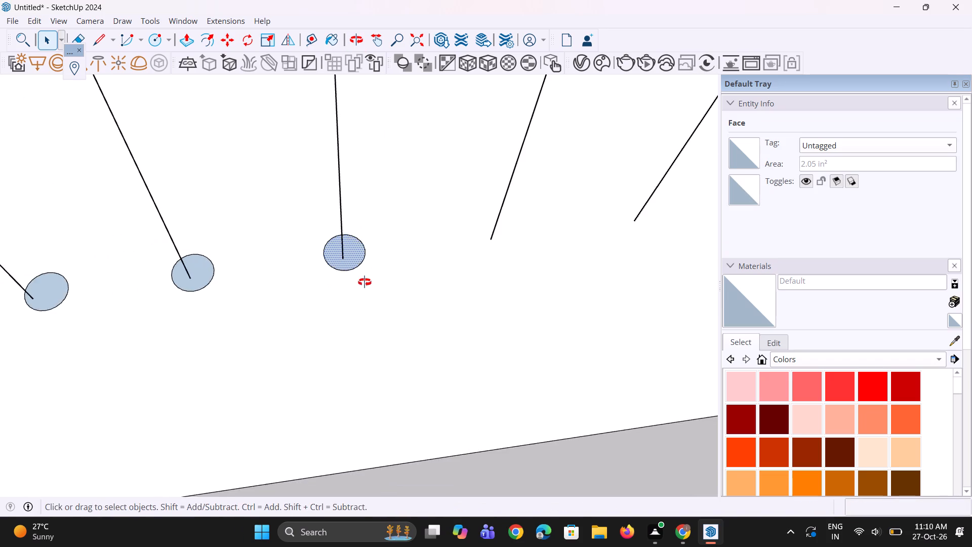
middle_click_drag(364, 282, 331, 398)
scroll(340, 290, "up", 2)
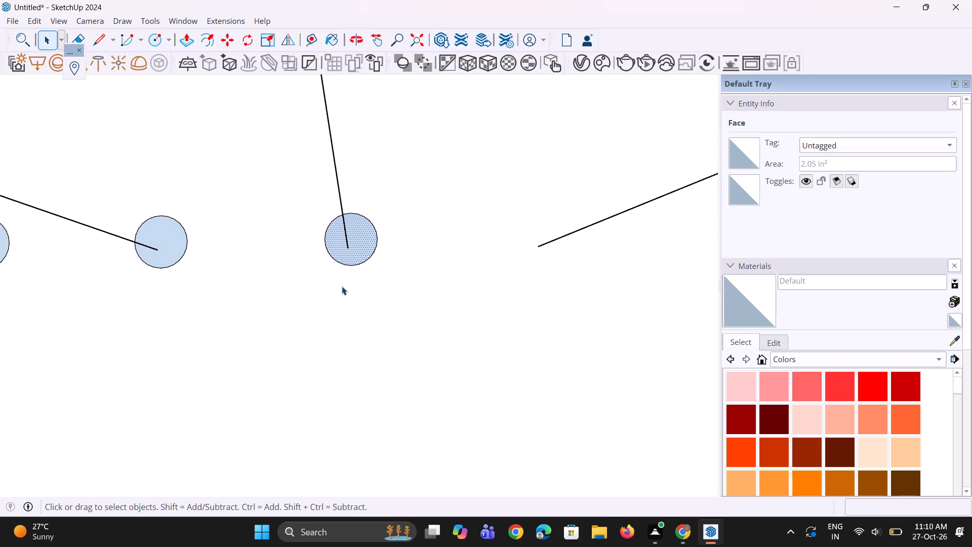
middle_click_drag(317, 360, 344, 259)
key("m")
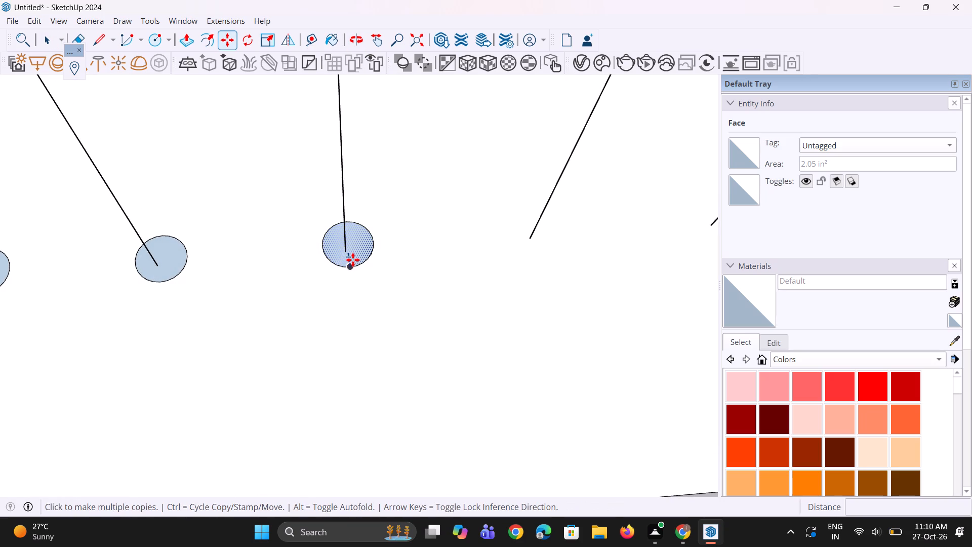
left_click(353, 260)
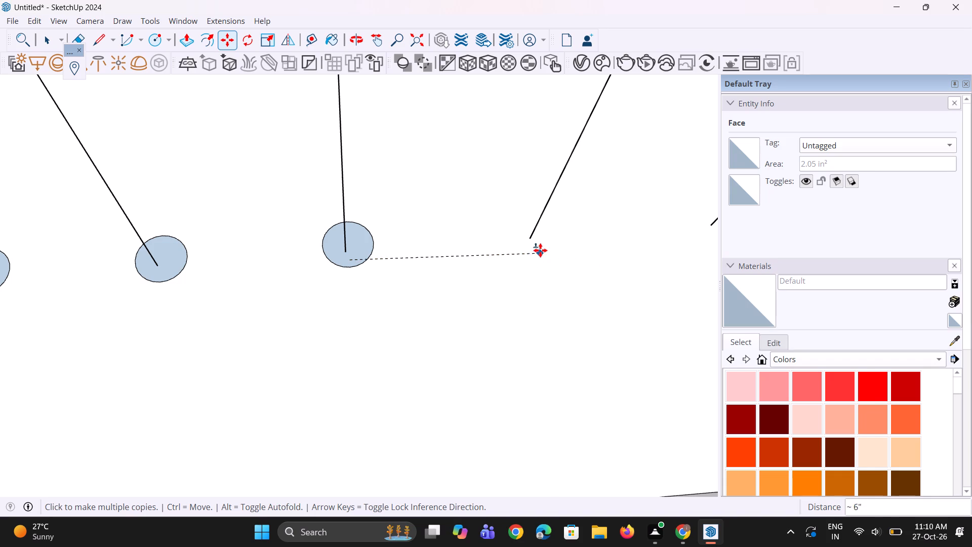
left_click(540, 250)
scroll(201, 235, "down", 15)
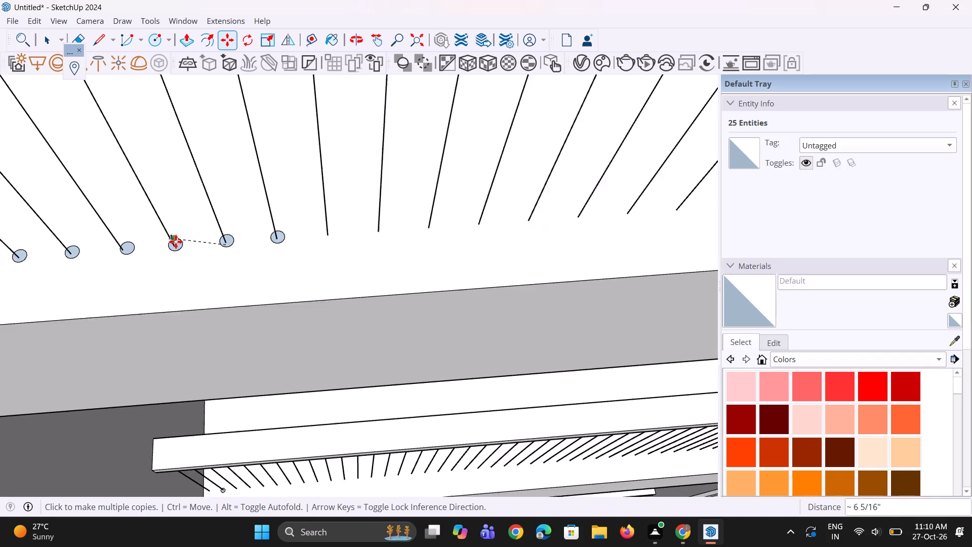
scroll(313, 247, "up", 11)
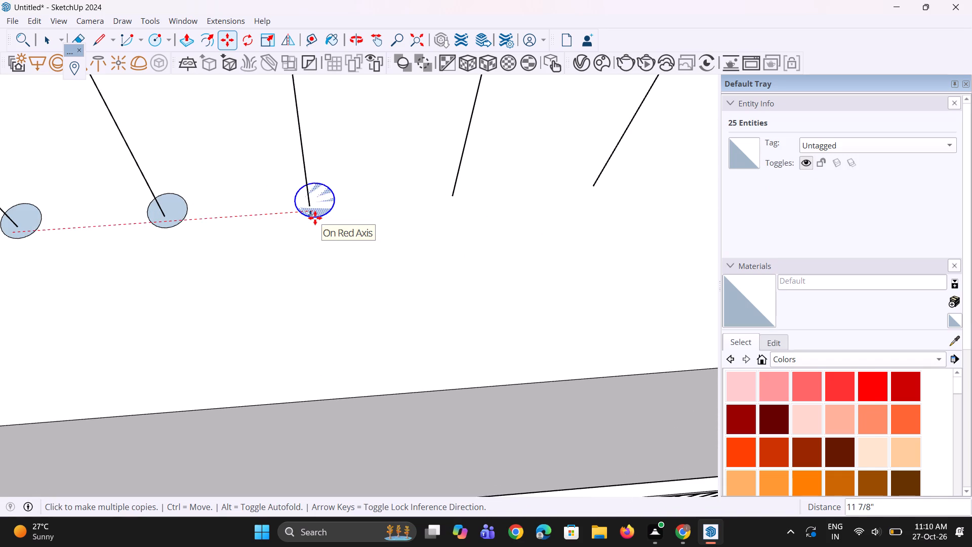
left_click(315, 218)
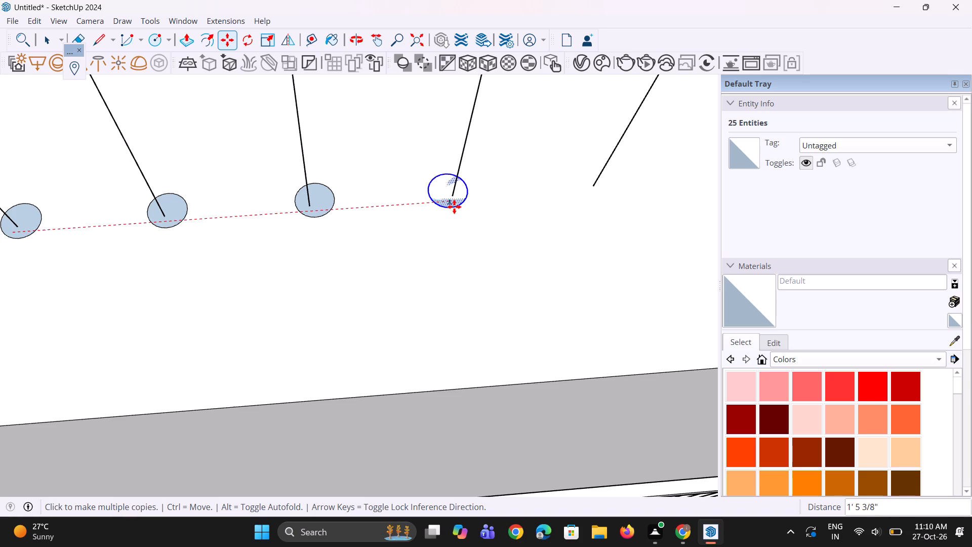
Stamp circle copies at the feet of the eleventh to fourteenth baluster lines, reaching about 2' 11" from the eighth line's circle.
left_click(454, 207)
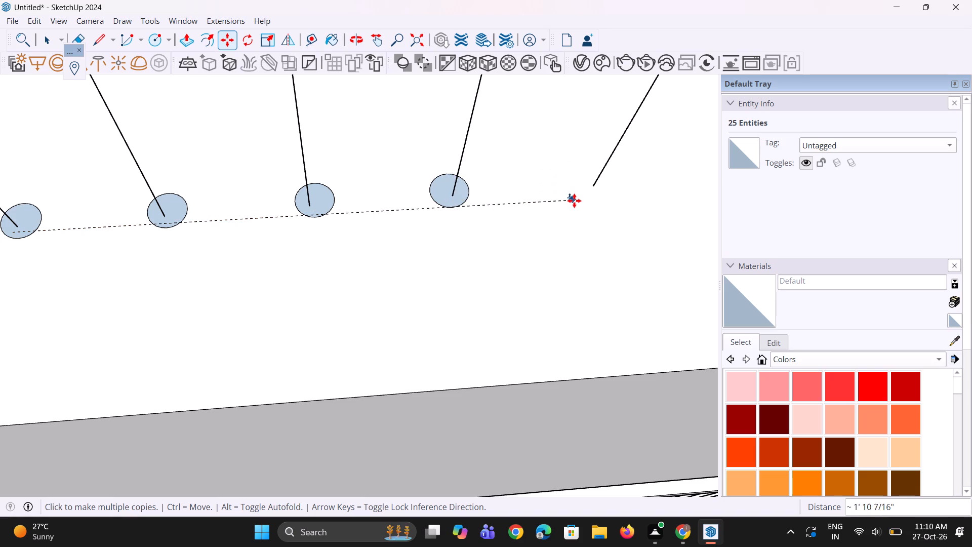
left_click(602, 197)
scroll(360, 237, "down", 9)
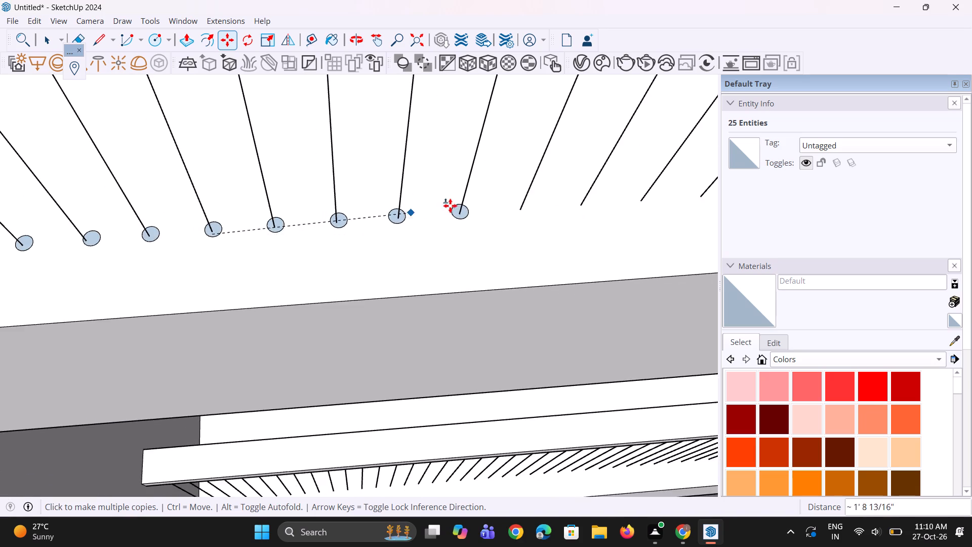
scroll(491, 203, "up", 9)
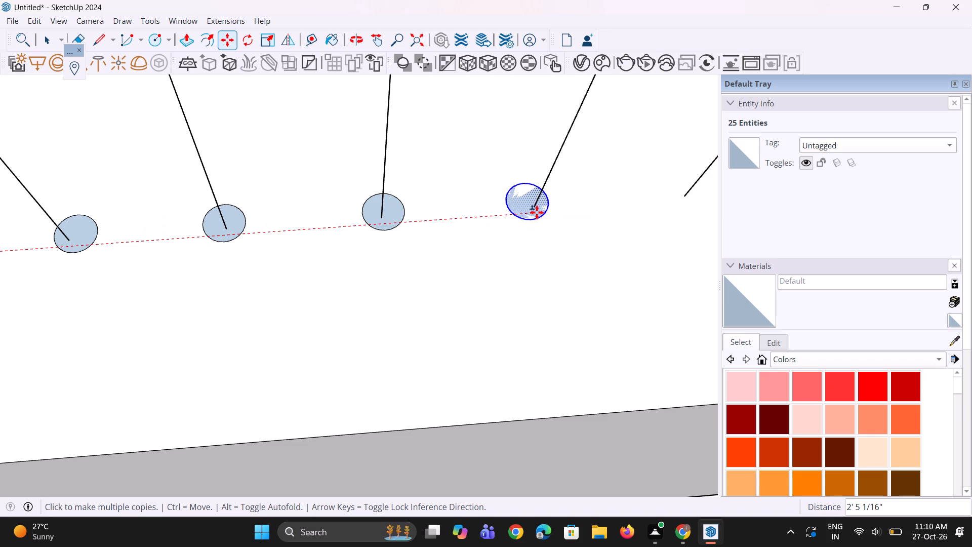
left_click(540, 212)
scroll(321, 239, "down", 3)
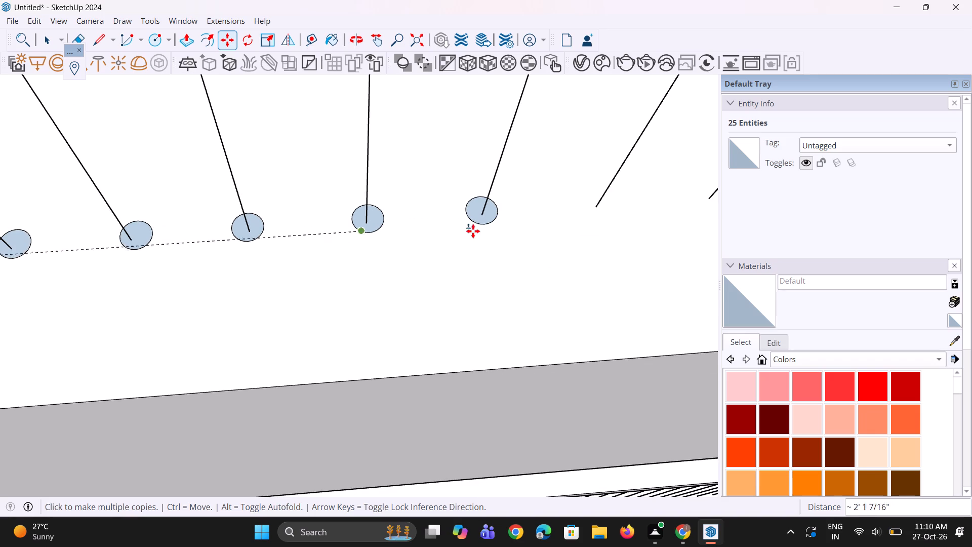
scroll(505, 229, "up", 2)
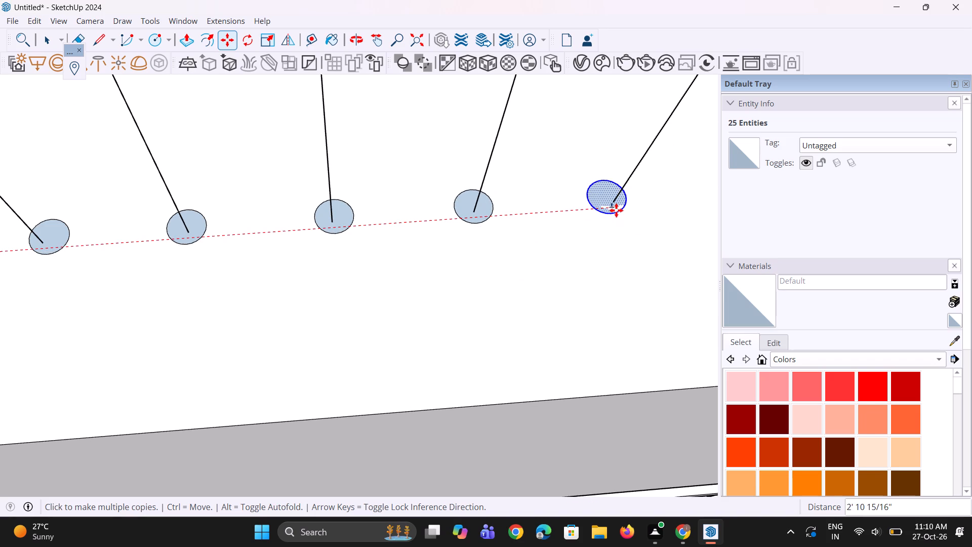
left_click(620, 210)
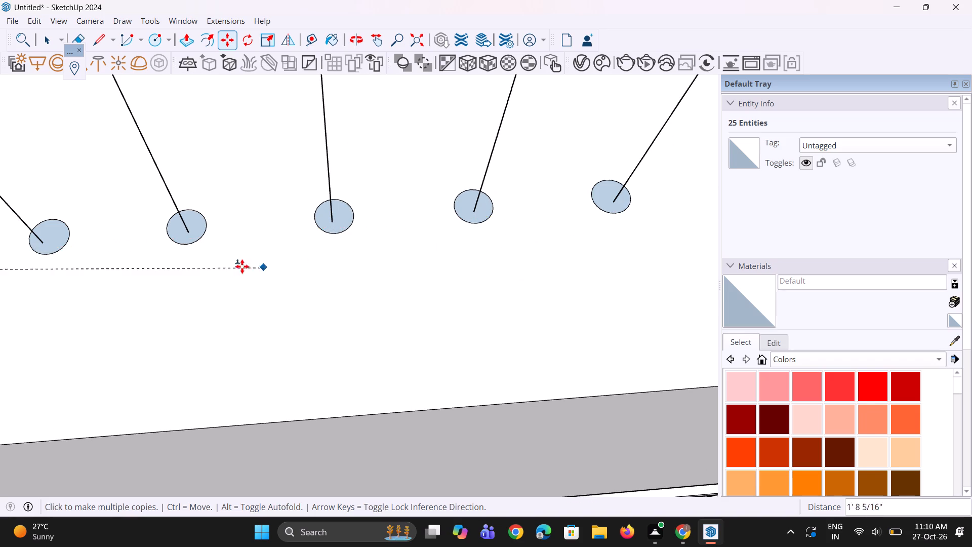
Stamp circle copies at the feet of the fifteenth to seventeenth baluster lines, reaching about 4' 4 11/16" from the eighth line's circle.
scroll(242, 266, "down", 8)
scroll(399, 243, "up", 3)
scroll(475, 245, "up", 6)
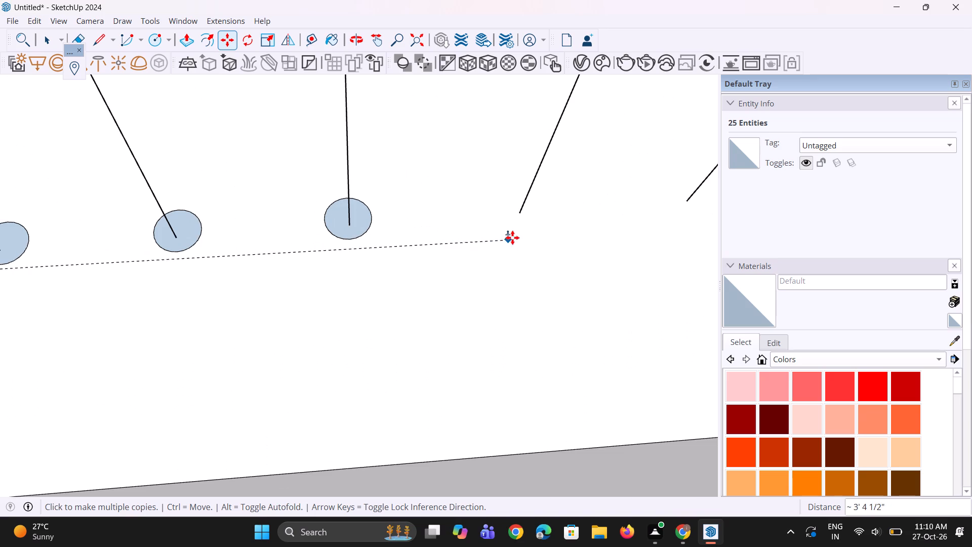
left_click(528, 222)
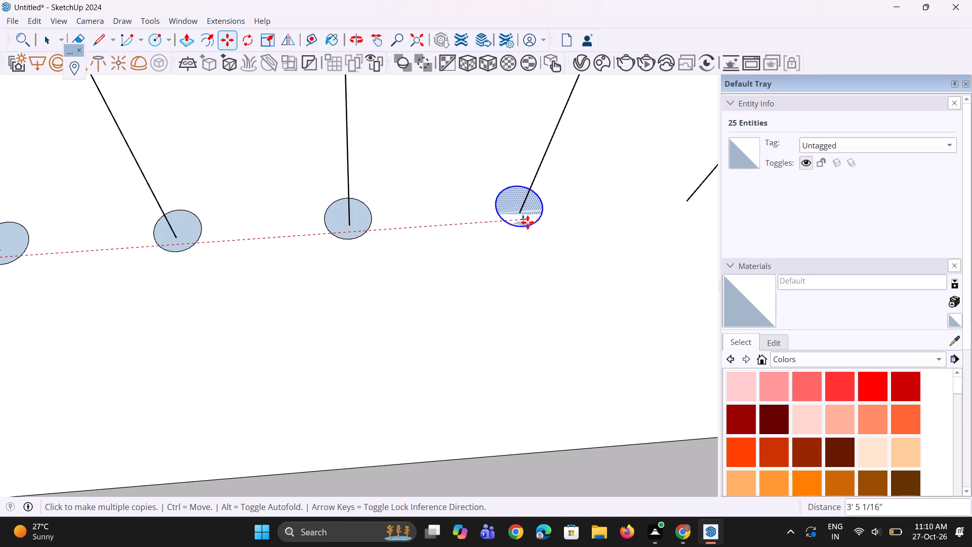
scroll(248, 323, "down", 9)
scroll(429, 261, "up", 6)
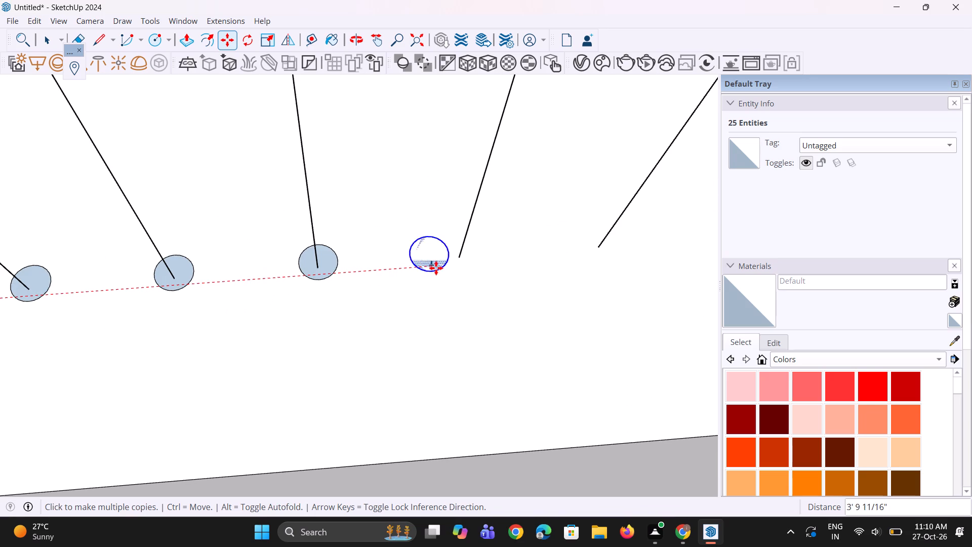
left_click(462, 269)
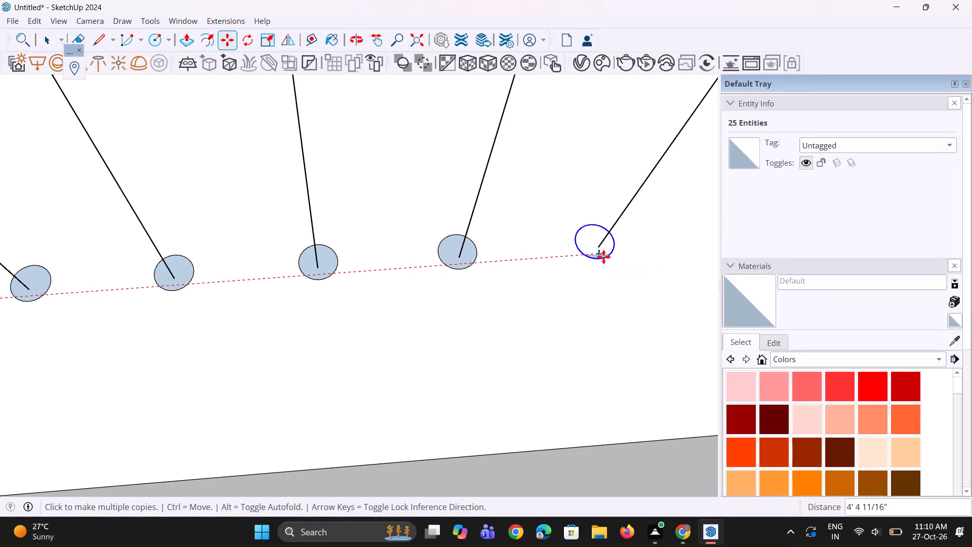
left_click(606, 257)
Stamp circle copies at the feet of the eighteenth and nineteenth baluster lines, about 4' 10 1/2" and 5' 4 7/16" from the source circle.
scroll(166, 335, "down", 4)
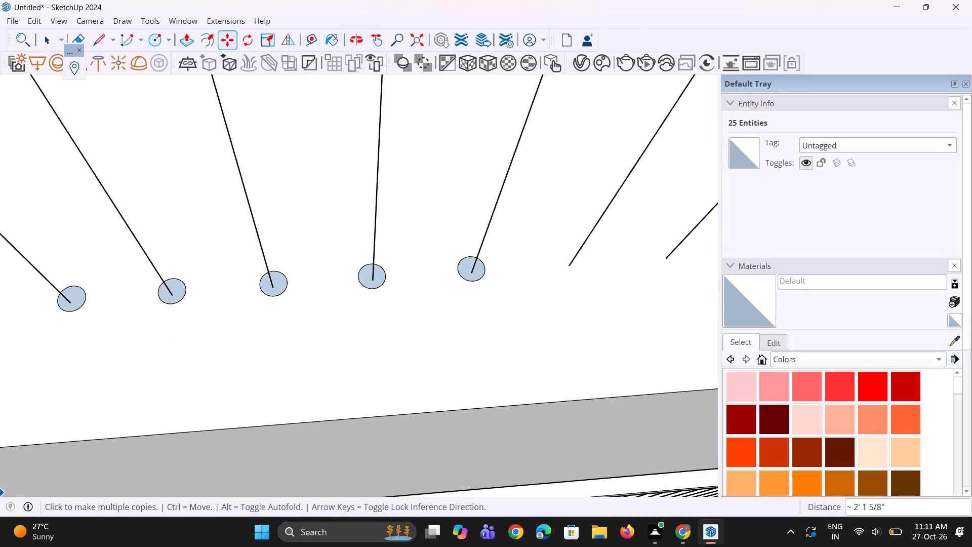
scroll(281, 394, "down", 4)
middle_click_drag(397, 371, 385, 311)
scroll(453, 343, "up", 2)
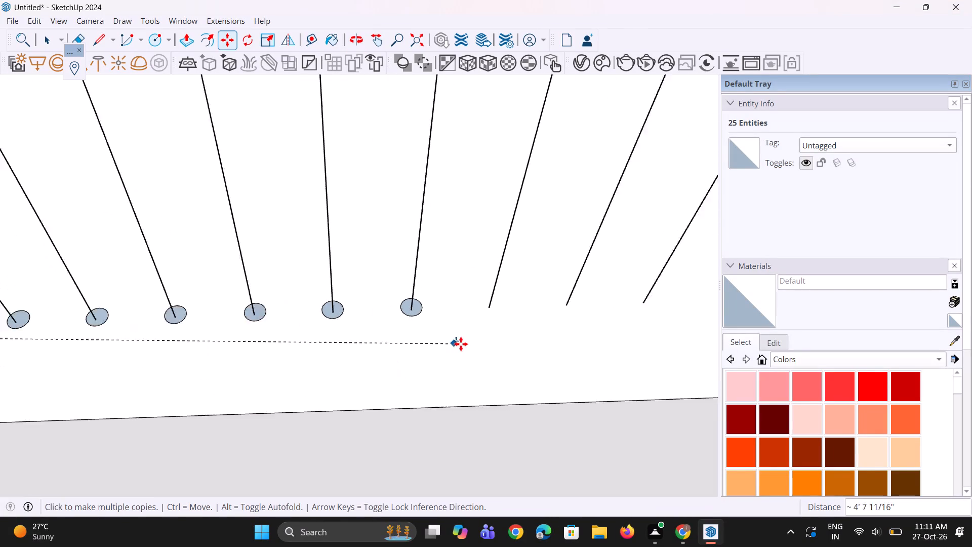
scroll(461, 344, "up", 8)
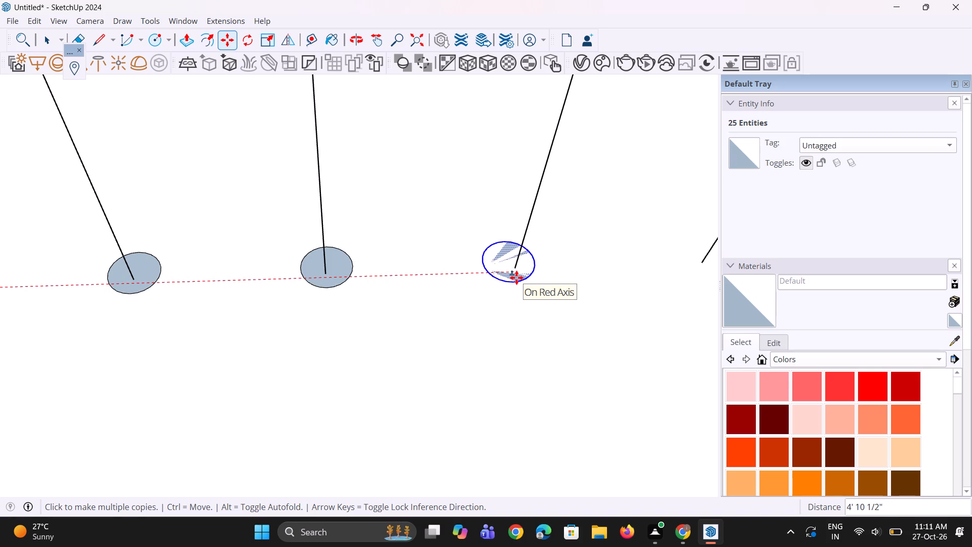
left_click(516, 278)
scroll(247, 299, "down", 3)
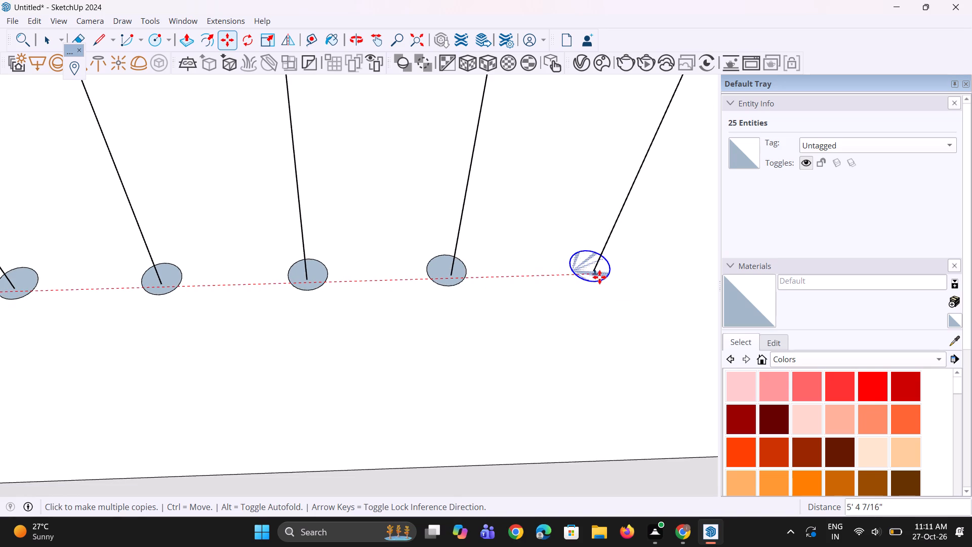
left_click(601, 277)
Stamp circle copies at the feet of the twentieth to twenty-second baluster lines, starting about 5' 10 7/16" from the source circle.
scroll(436, 308, "down", 4)
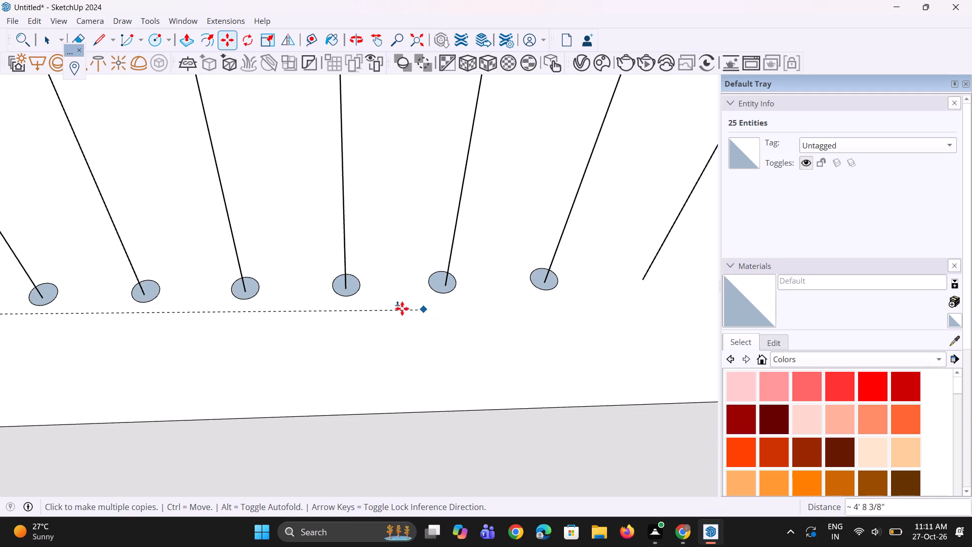
scroll(402, 308, "down", 9)
scroll(494, 298, "up", 7)
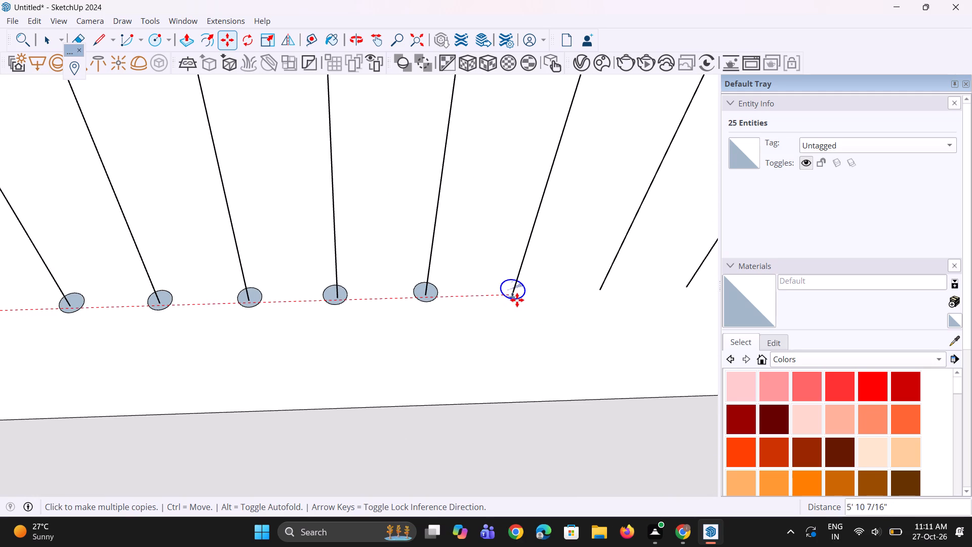
left_click(517, 300)
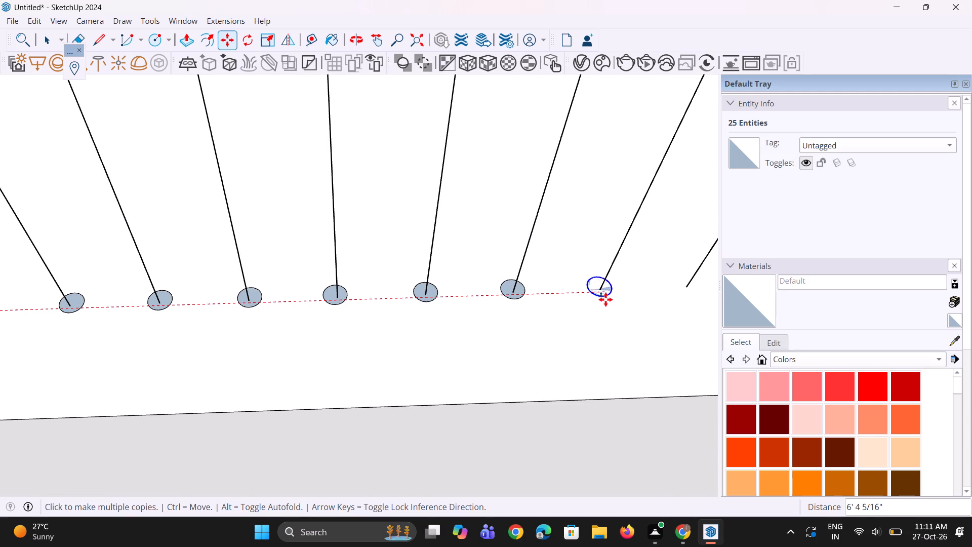
left_click(605, 299)
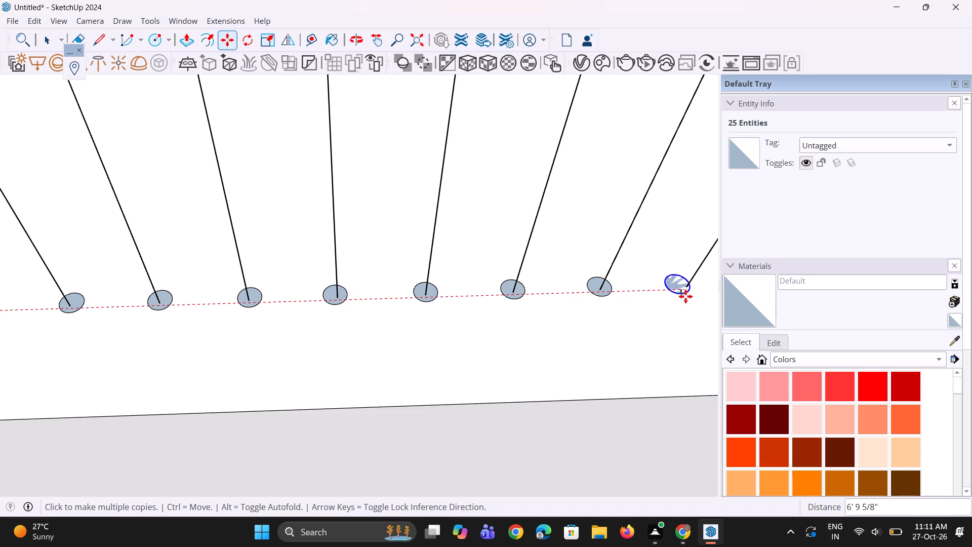
left_click(693, 295)
Stamp circle copies at the feet of the twenty-third to twenty-sixth baluster lines, reaching about 8' 9 3/16" from the source circle.
scroll(462, 320, "down", 5)
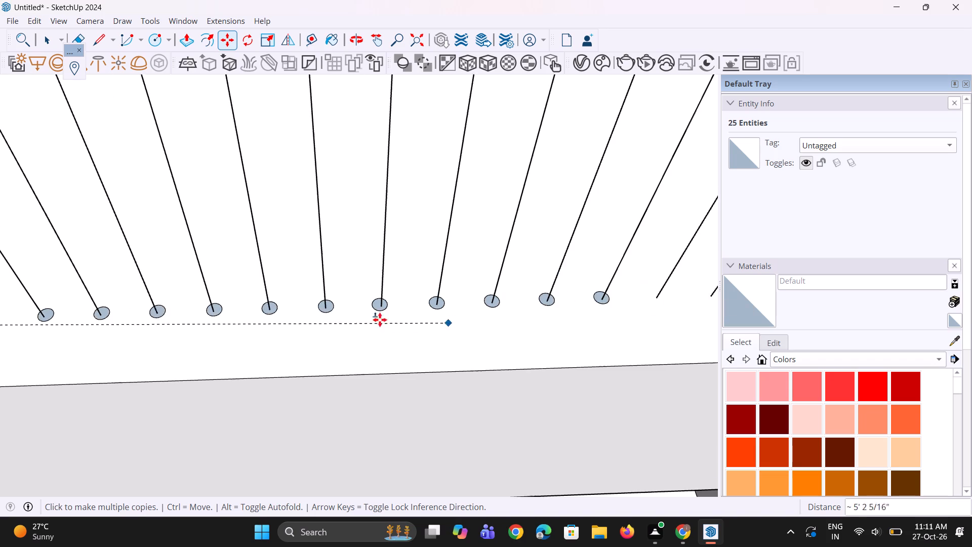
scroll(318, 317, "down", 19)
scroll(353, 321, "up", 4)
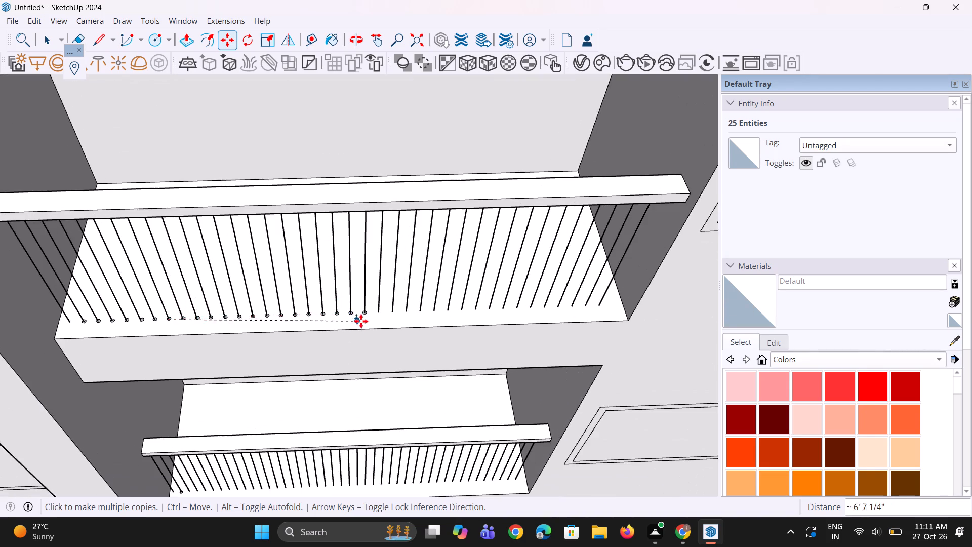
scroll(386, 312, "up", 20)
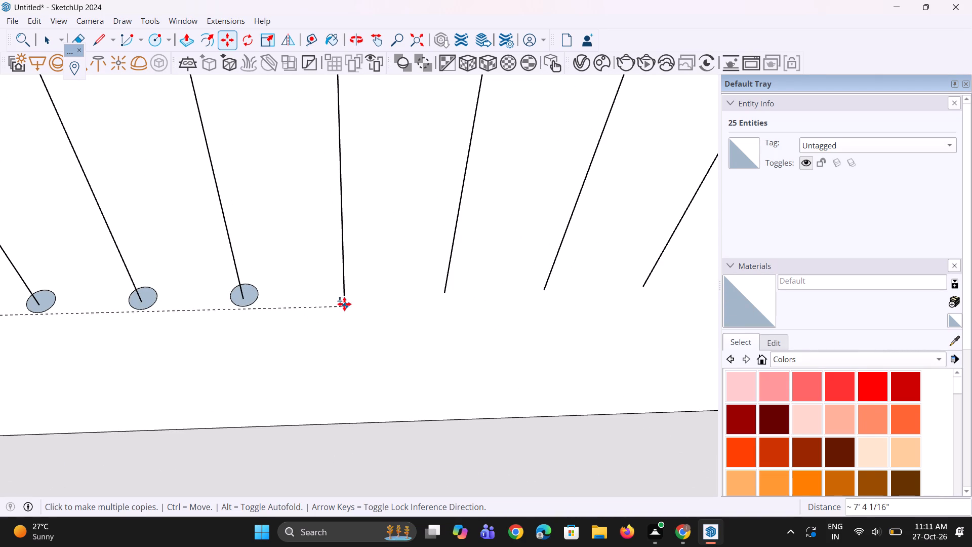
left_click(344, 300)
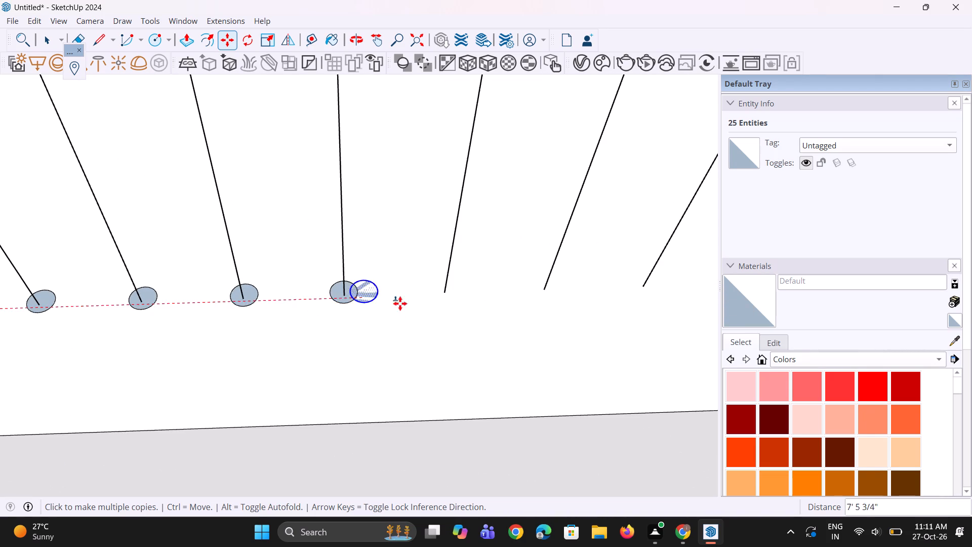
left_click(452, 301)
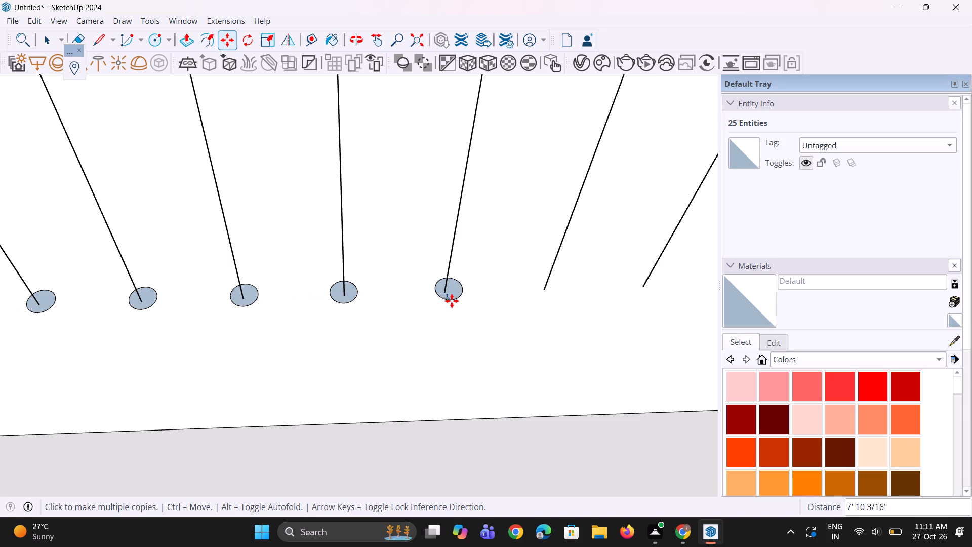
left_click(548, 294)
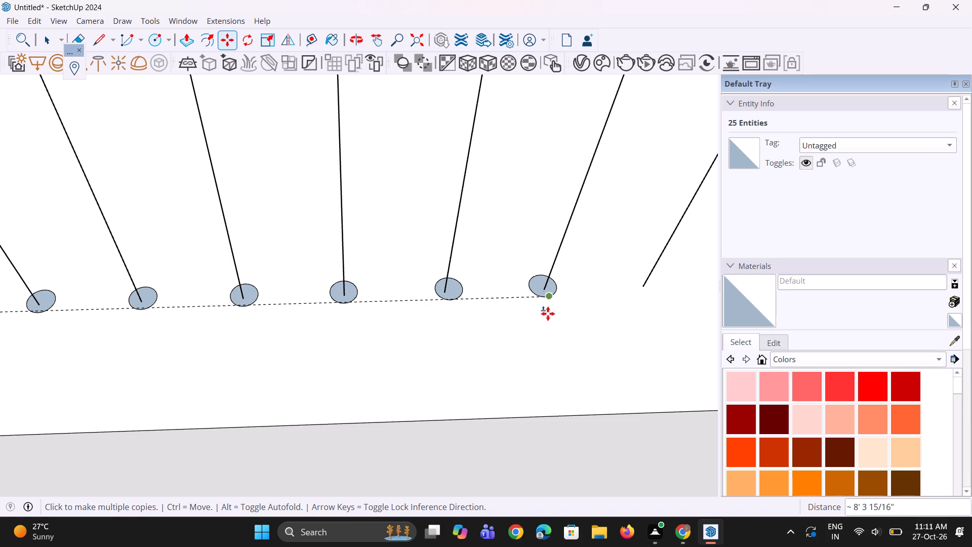
left_click(642, 294)
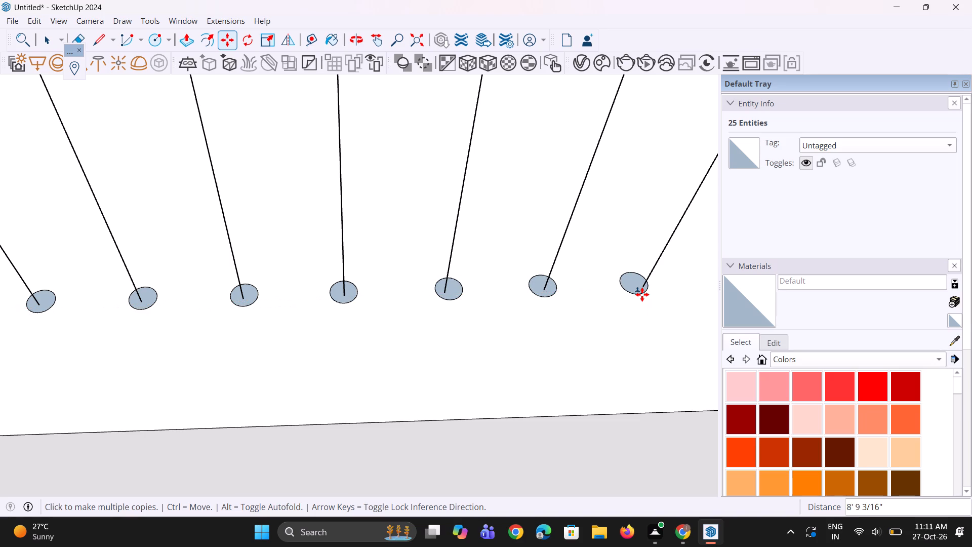
Move the twenty-sixth line's circle onto the line's foot, finishing with a nudge of about 3/16" to centre it.
scroll(367, 316, "down", 4)
scroll(451, 320, "up", 2)
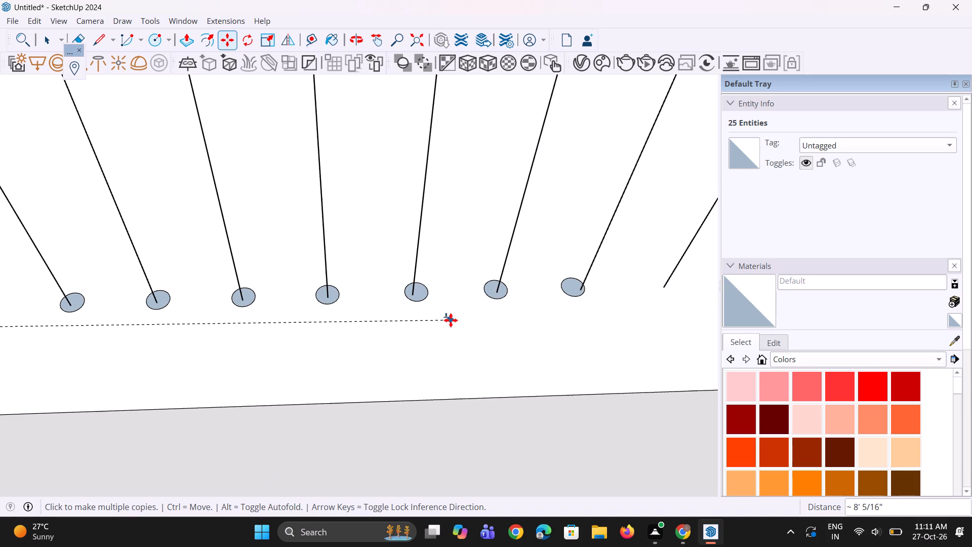
key("space")
scroll(569, 294, "up", 2)
left_click(572, 293)
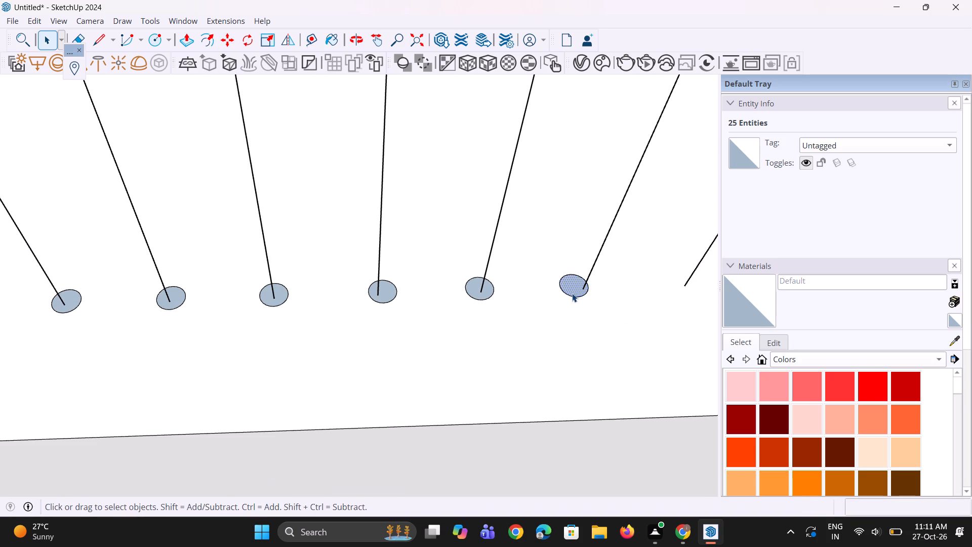
scroll(573, 293, "up", 4)
key("m")
left_click(573, 293)
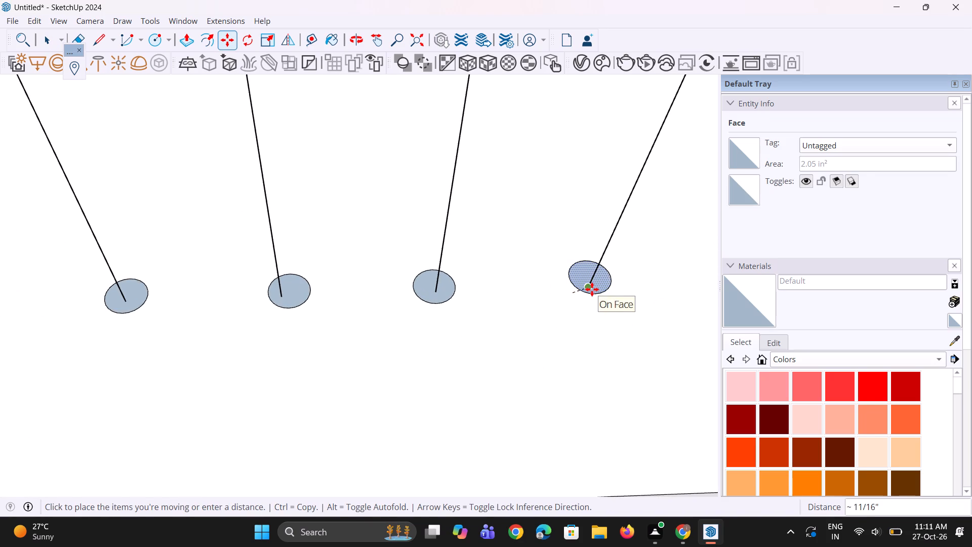
left_click(592, 294)
left_click(590, 295)
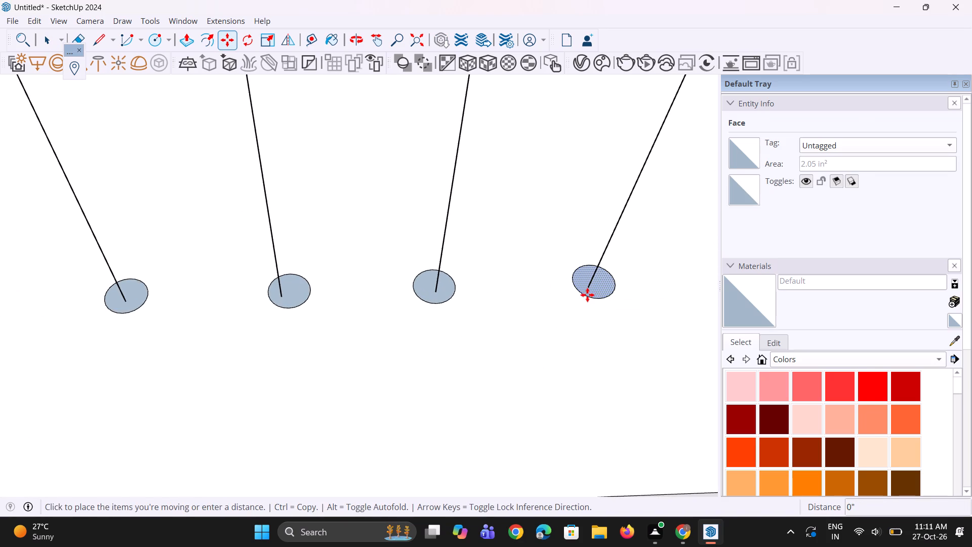
left_click(583, 297)
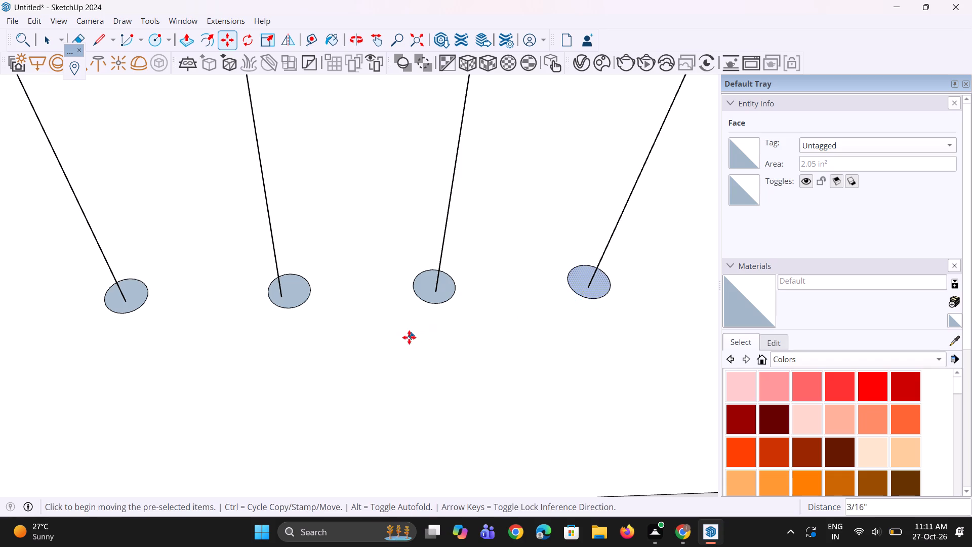
Stamp a copy of the twenty-sixth line's circle at the foot of the twenty-seventh baluster line.
scroll(409, 337, "down", 5)
middle_click_drag(595, 325, 520, 332)
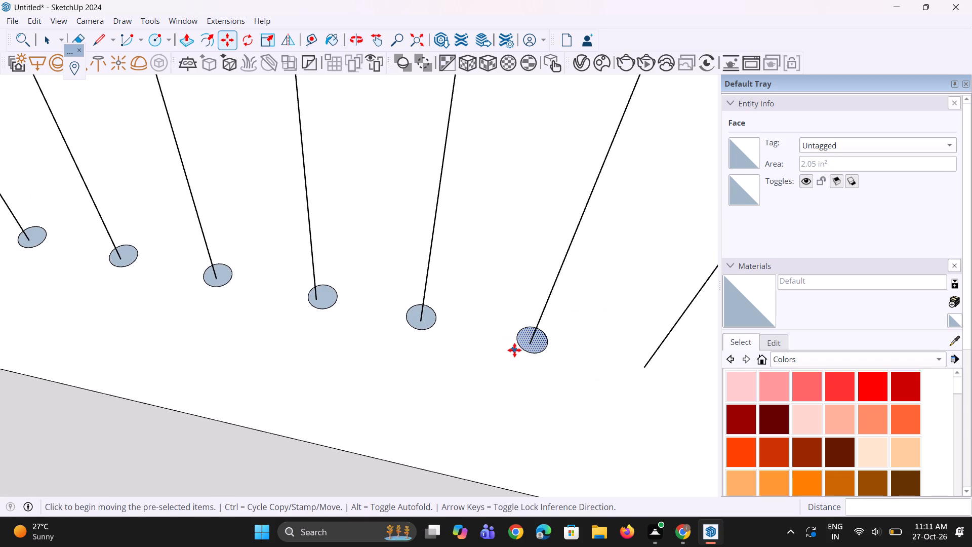
key("m")
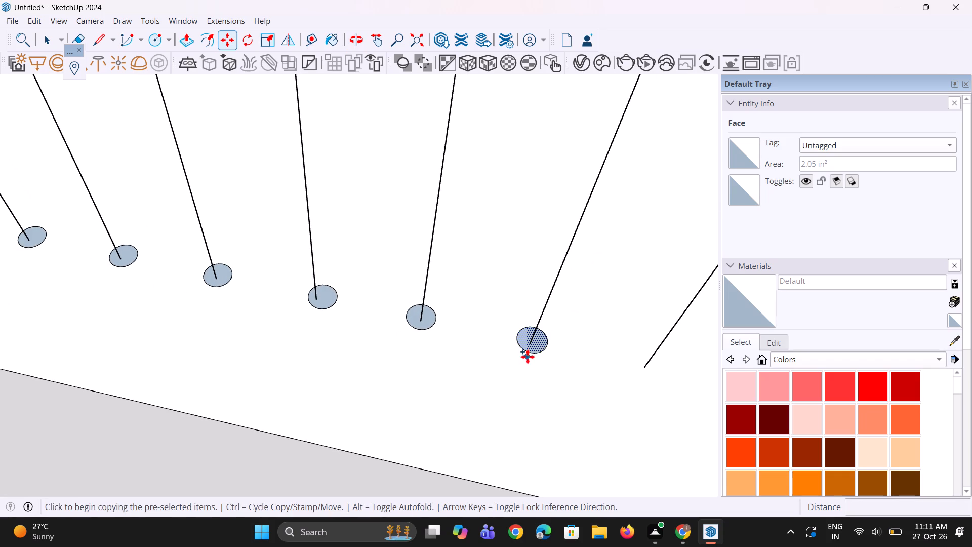
left_click(543, 351)
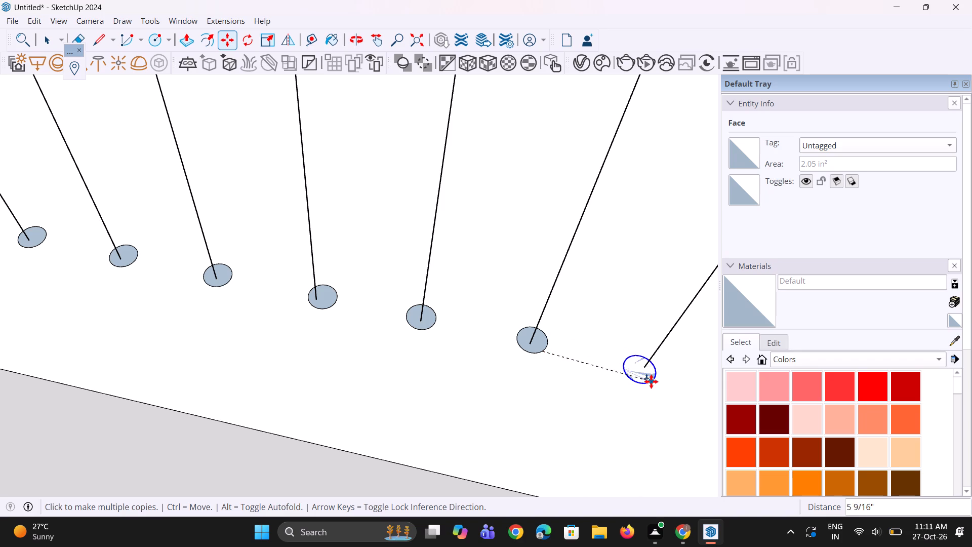
left_click(657, 379)
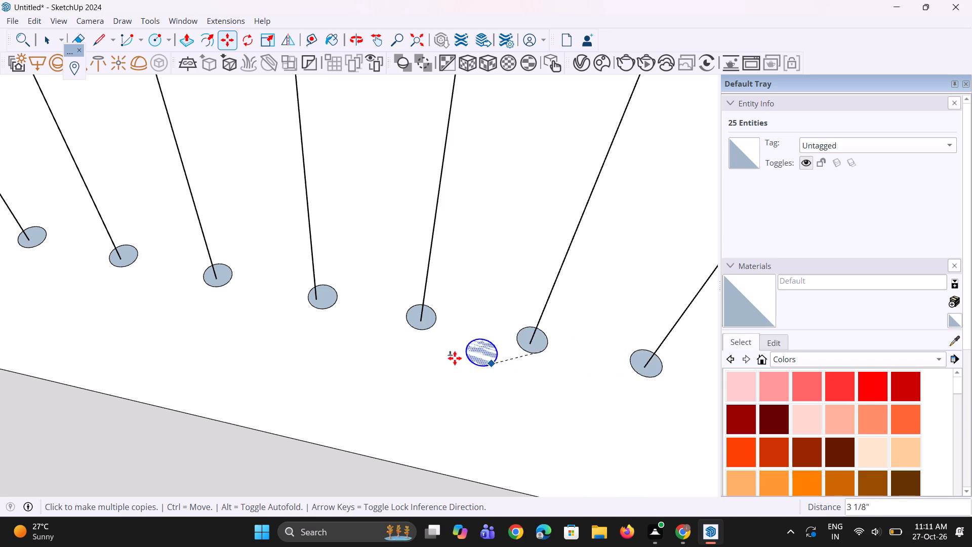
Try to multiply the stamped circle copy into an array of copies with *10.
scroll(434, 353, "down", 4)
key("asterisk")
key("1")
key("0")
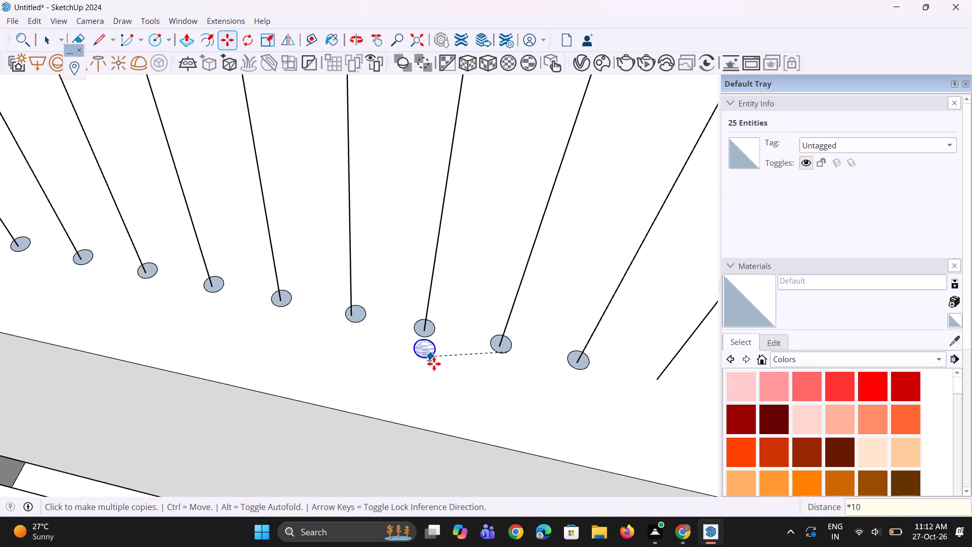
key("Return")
Stamp circle copies at the feet of the twenty-eighth to thirty-first baluster lines, reaching about 2' 5 7/16" from the source circle.
scroll(408, 355, "down", 3)
scroll(593, 375, "up", 6)
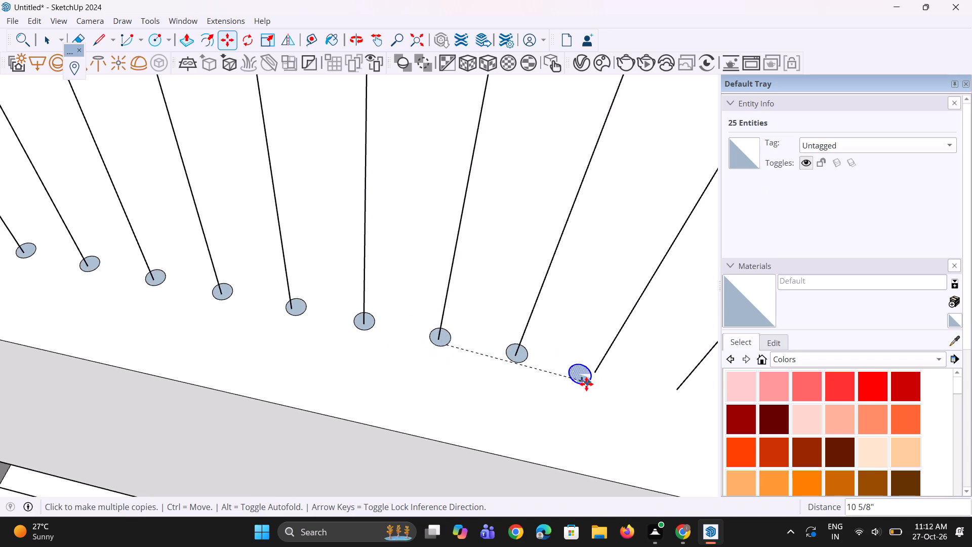
scroll(586, 385, "up", 2)
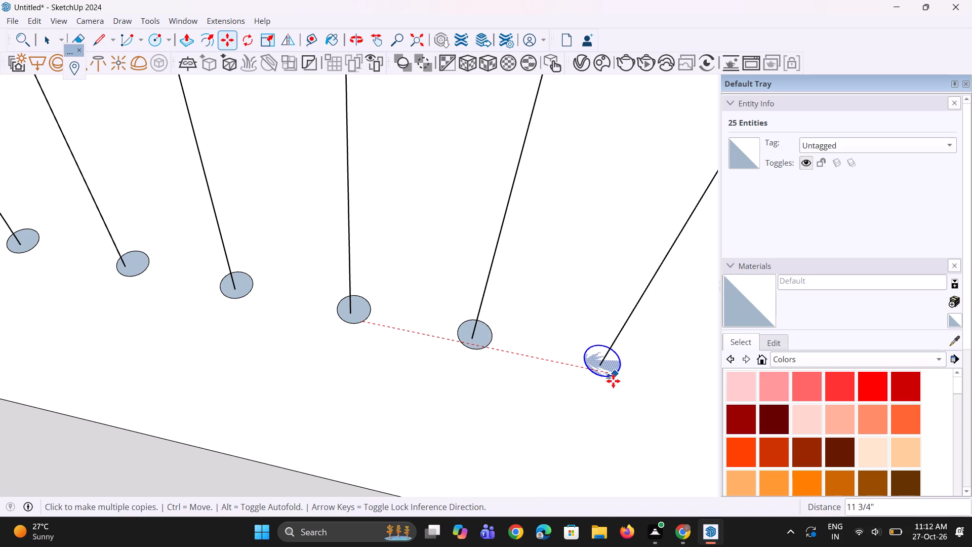
left_click(613, 381)
scroll(395, 344, "down", 8)
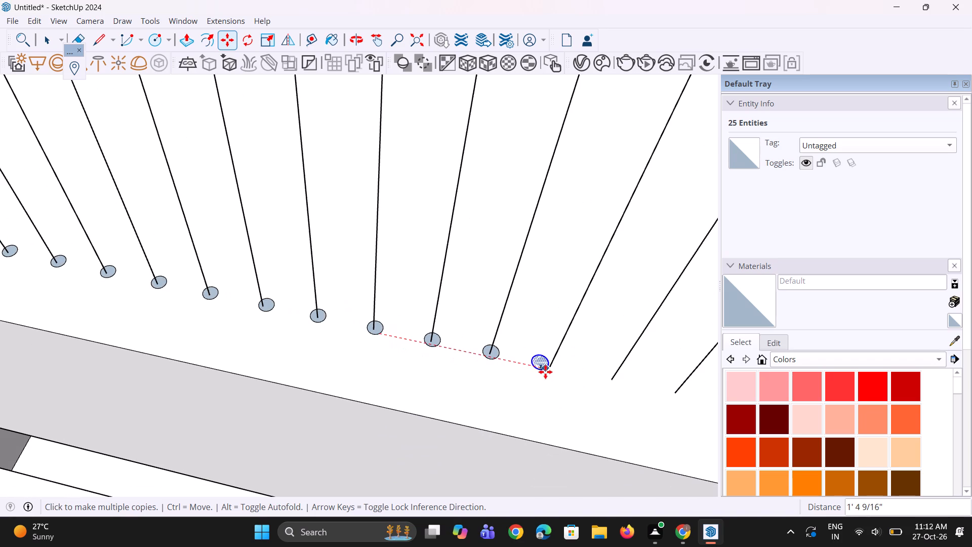
scroll(553, 376, "up", 1)
left_click(553, 376)
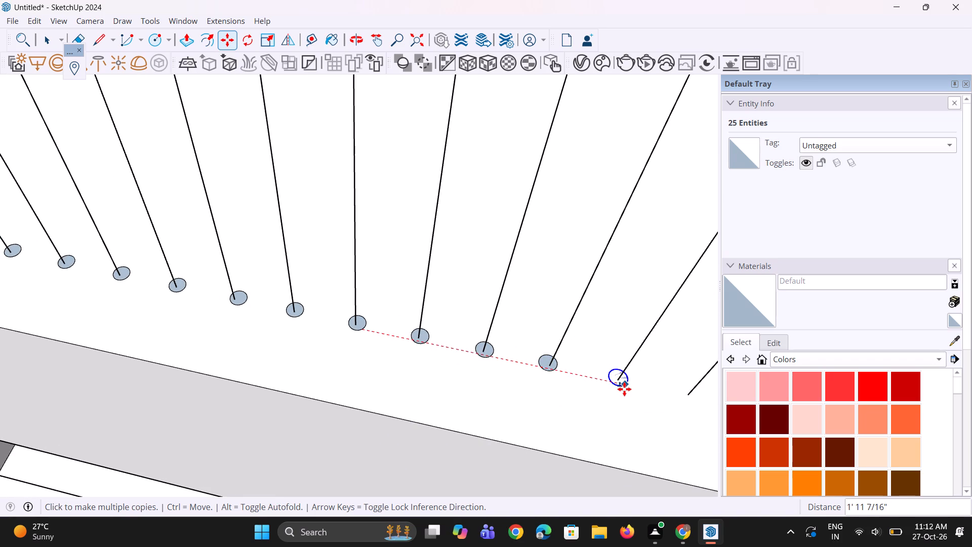
left_click(624, 389)
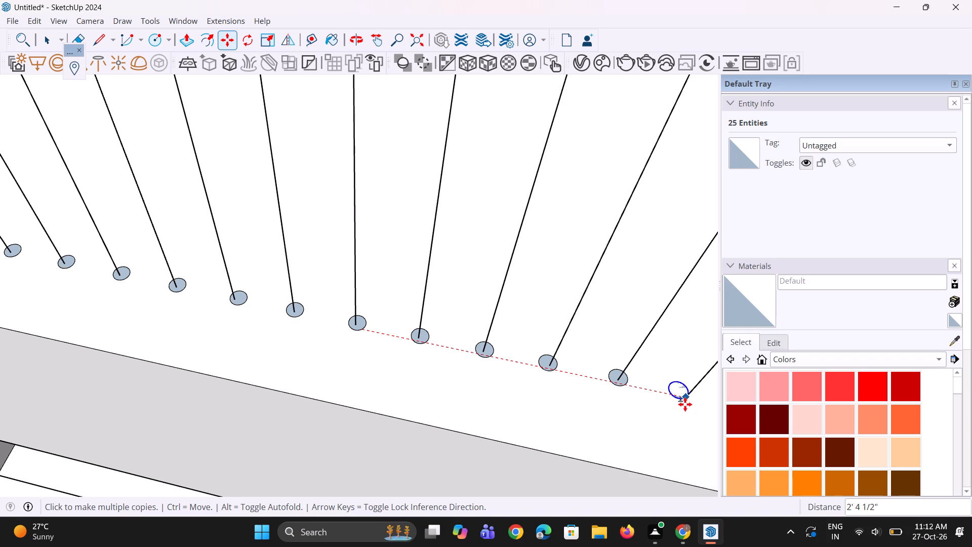
left_click(697, 404)
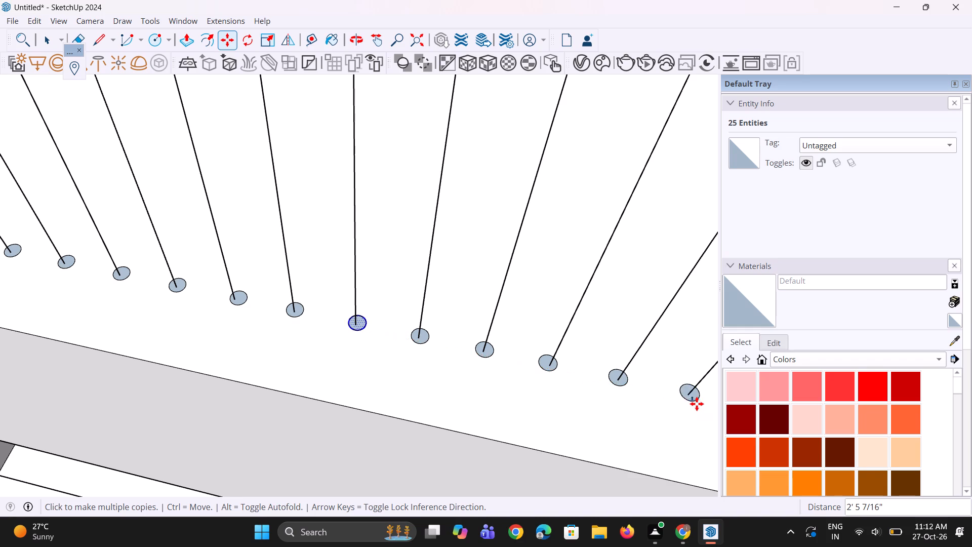
Stamp circle copies at the feet of the thirty-second to thirty-fourth baluster lines, reaching about 3' 10 7/8" from the source circle.
scroll(413, 366, "down", 14)
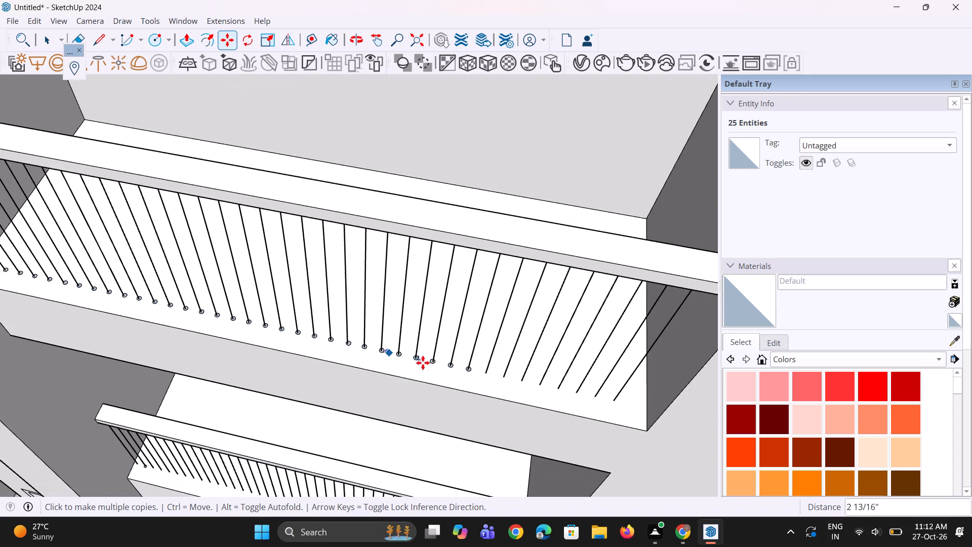
scroll(449, 369, "up", 9)
scroll(508, 385, "up", 8)
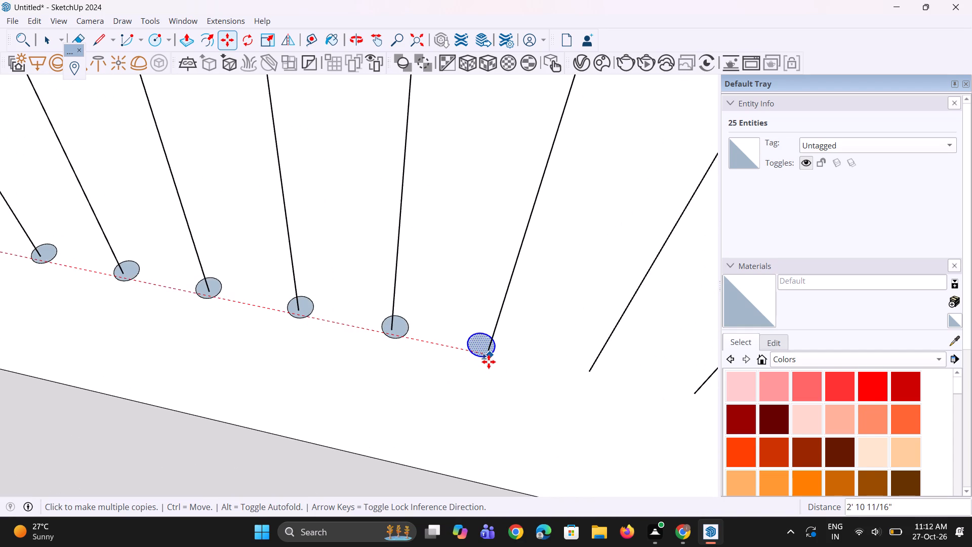
left_click(496, 361)
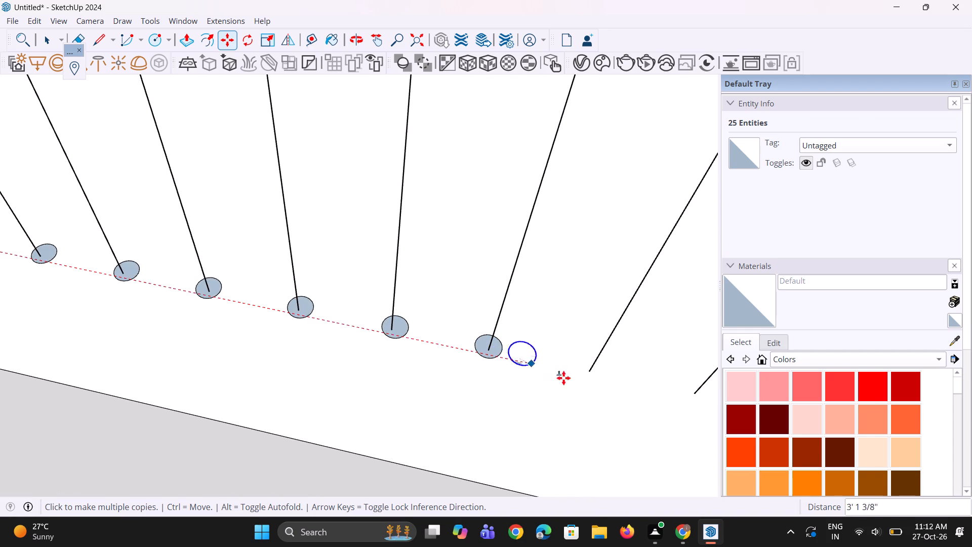
left_click(598, 381)
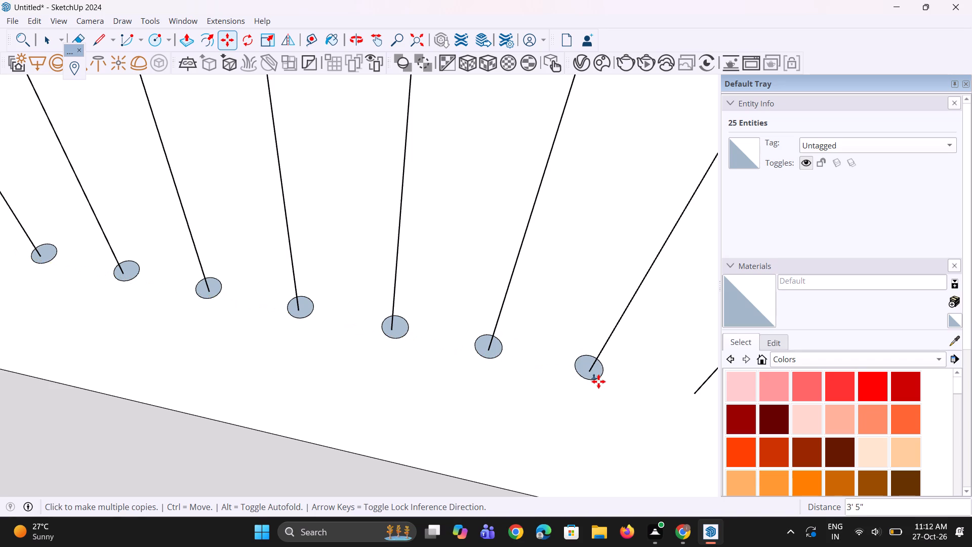
scroll(430, 362, "down", 4)
scroll(619, 401, "up", 6)
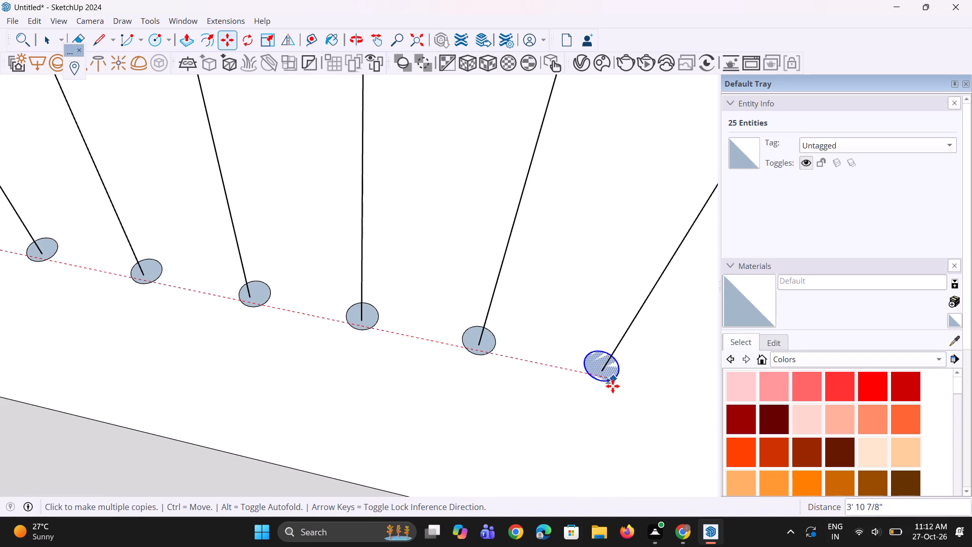
left_click(613, 386)
Stamp a circle copy at the foot of the last baluster line, about 6' 4" from the source circle.
scroll(350, 358, "down", 5)
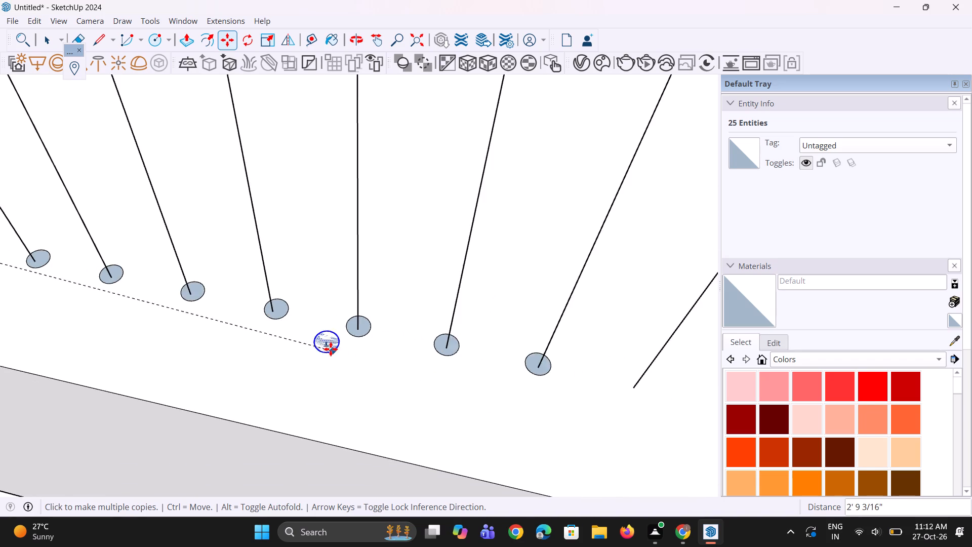
scroll(331, 349, "down", 7)
scroll(654, 413, "up", 4)
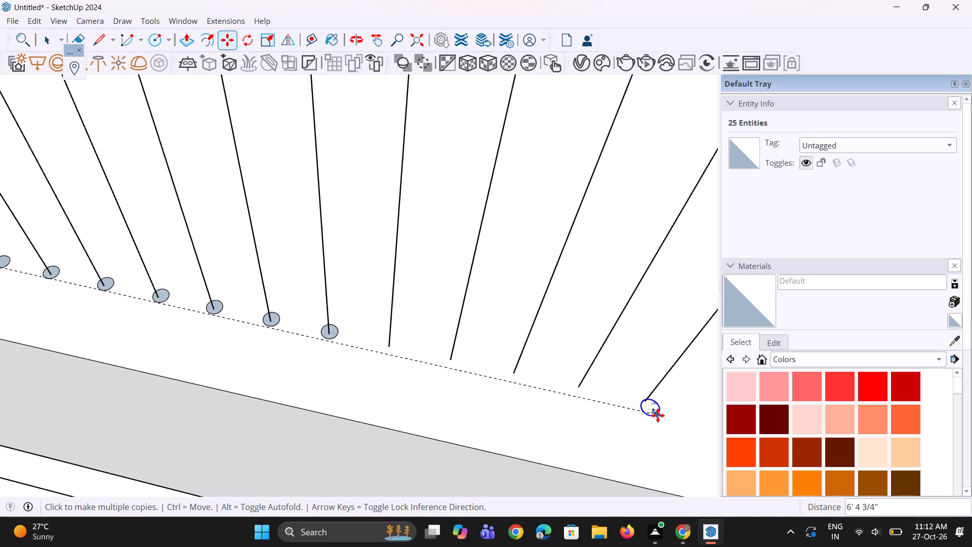
scroll(580, 418, "down", 7)
scroll(566, 414, "up", 2)
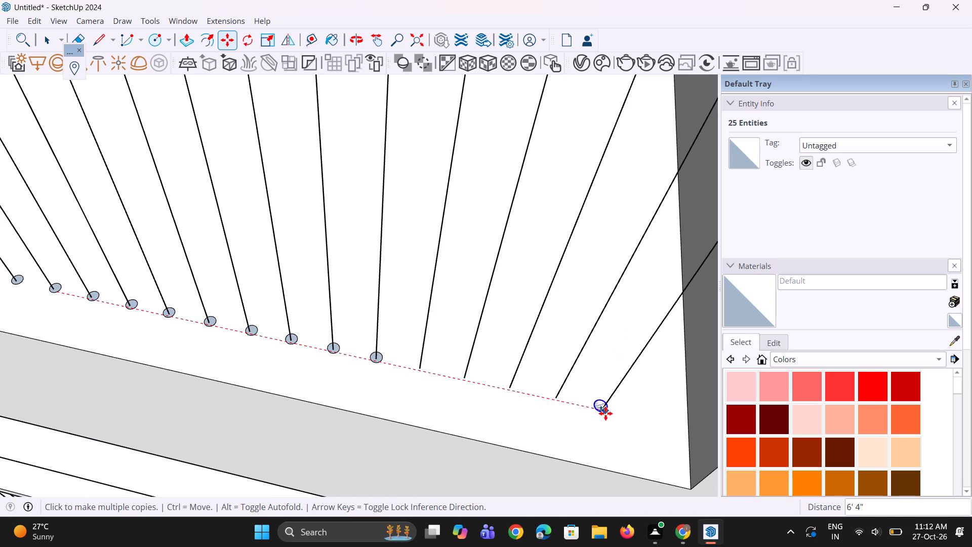
left_click(609, 413)
Stamp circle copies at the four remaining bare line feet, working back from about 5' 10 7/16" to 4' 4 7/8", and end stamping.
scroll(594, 418, "up", 3)
scroll(541, 409, "up", 3)
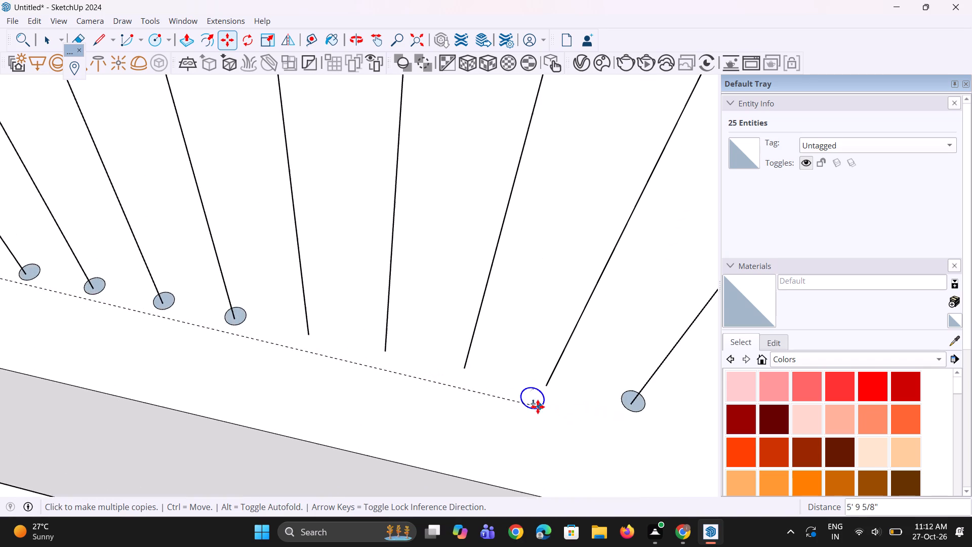
scroll(538, 407, "up", 2)
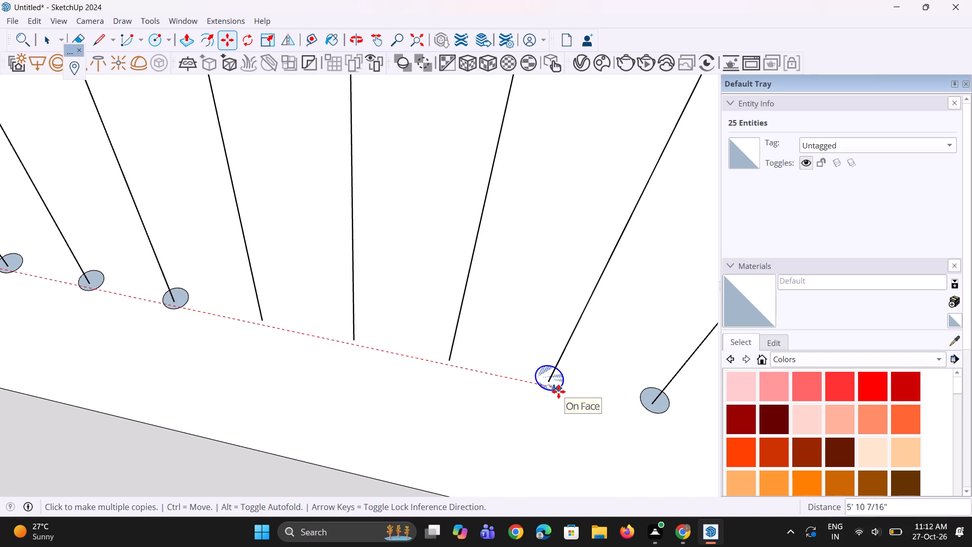
left_click(558, 392)
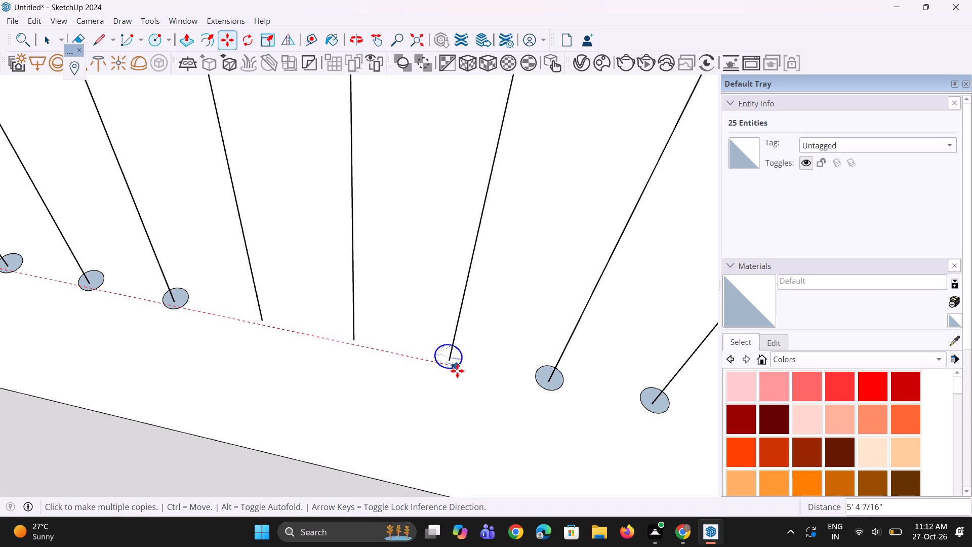
left_click(458, 371)
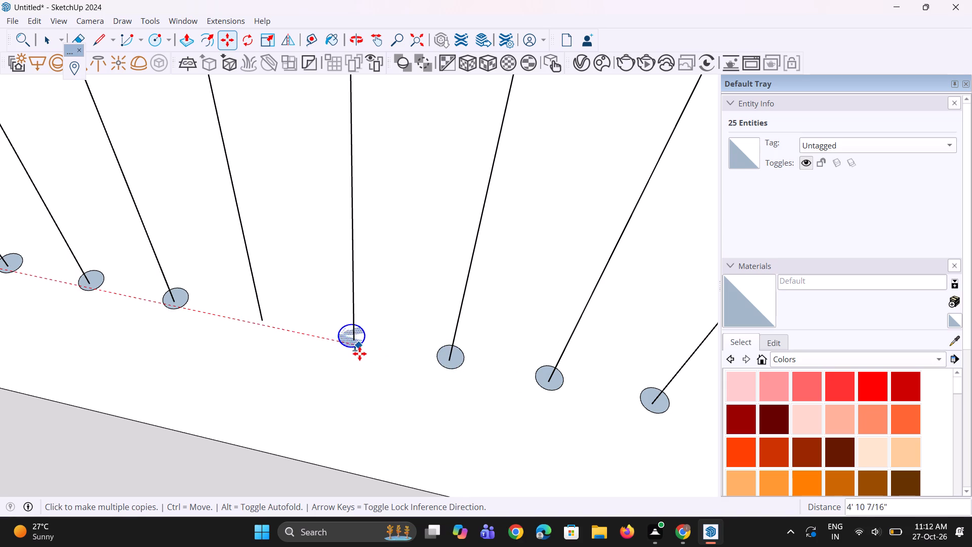
left_click(363, 350)
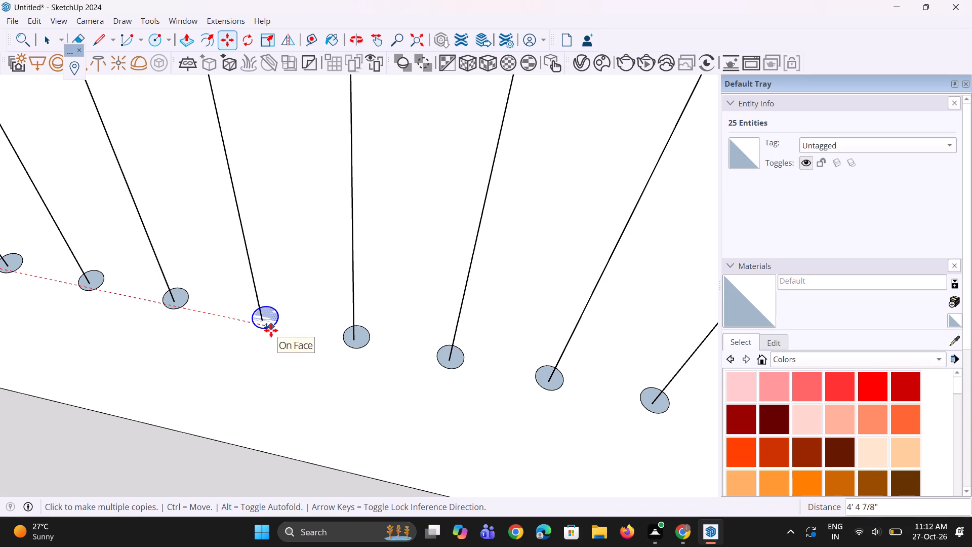
left_click(270, 330)
scroll(301, 345, "down", 5)
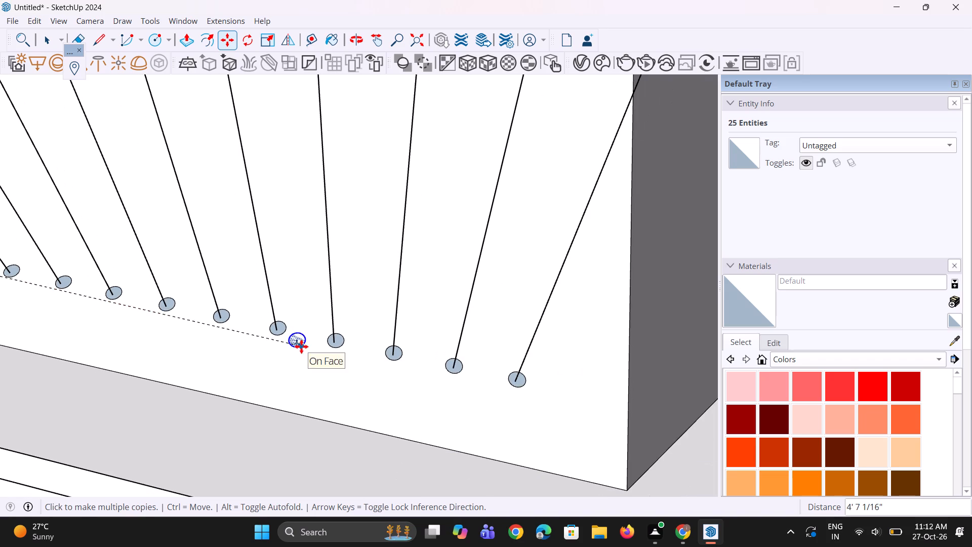
key("space")
key("space")
scroll(378, 291, "down", 14)
key("space")
key("space")
key("space")
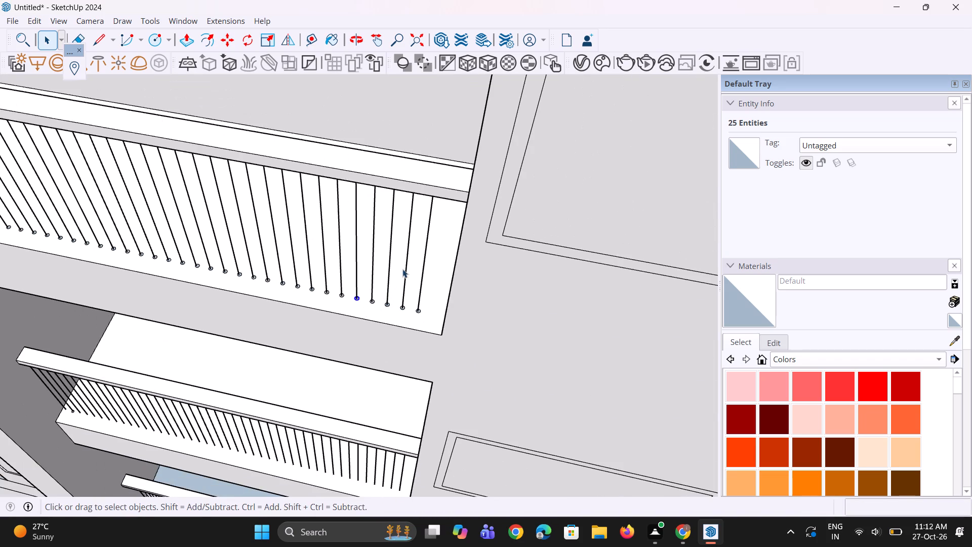
On the balcony below, move the circle at the second baluster line in small nudges until it is centred on the line's foot.
middle_click_drag(402, 269, 419, 235)
scroll(423, 218, "down", 8)
scroll(195, 321, "up", 4)
scroll(209, 402, "up", 2)
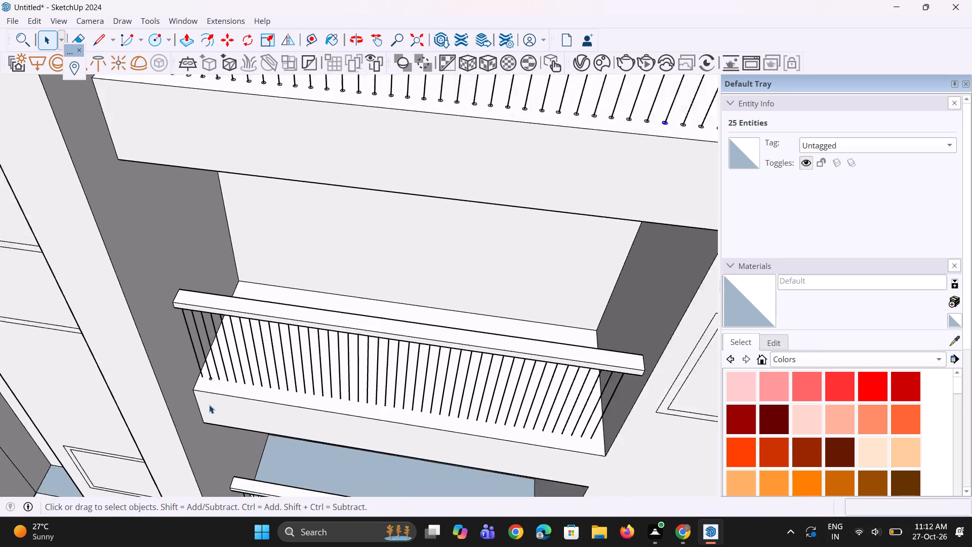
scroll(209, 405, "up", 2)
scroll(203, 396, "up", 20)
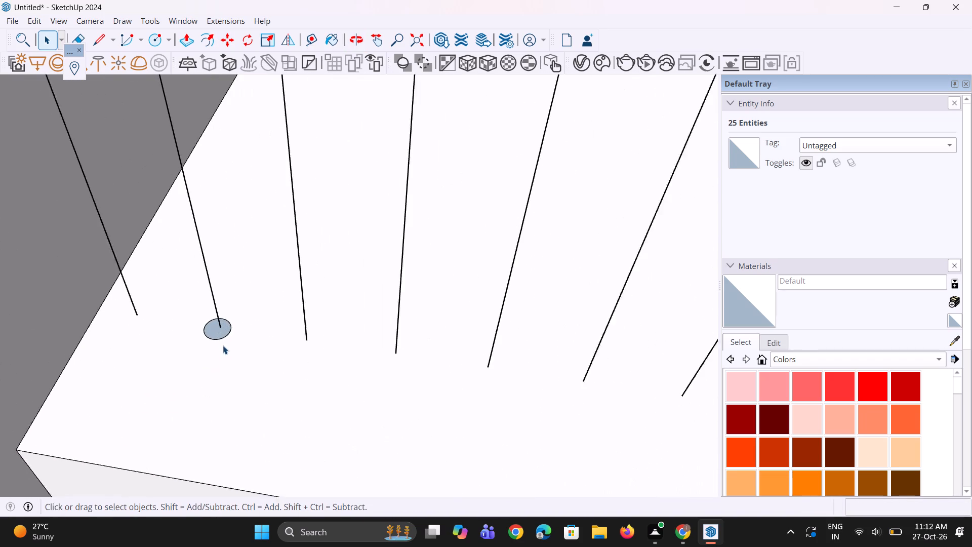
scroll(223, 345, "up", 2)
middle_click_drag(223, 345, 229, 397)
left_click(218, 331)
middle_click_drag(215, 378, 246, 335)
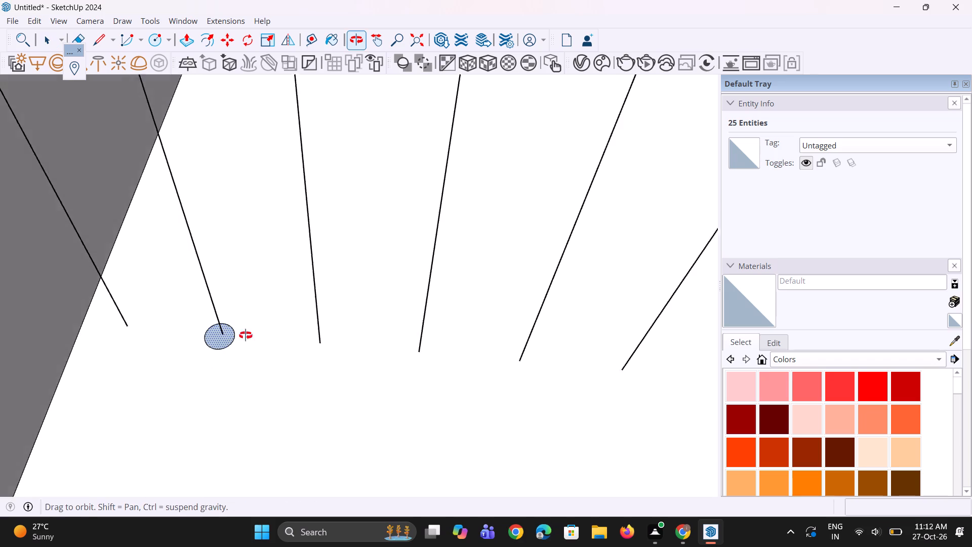
middle_click_drag(246, 335, 254, 320)
scroll(224, 358, "up", 6)
key("m")
left_click(229, 353)
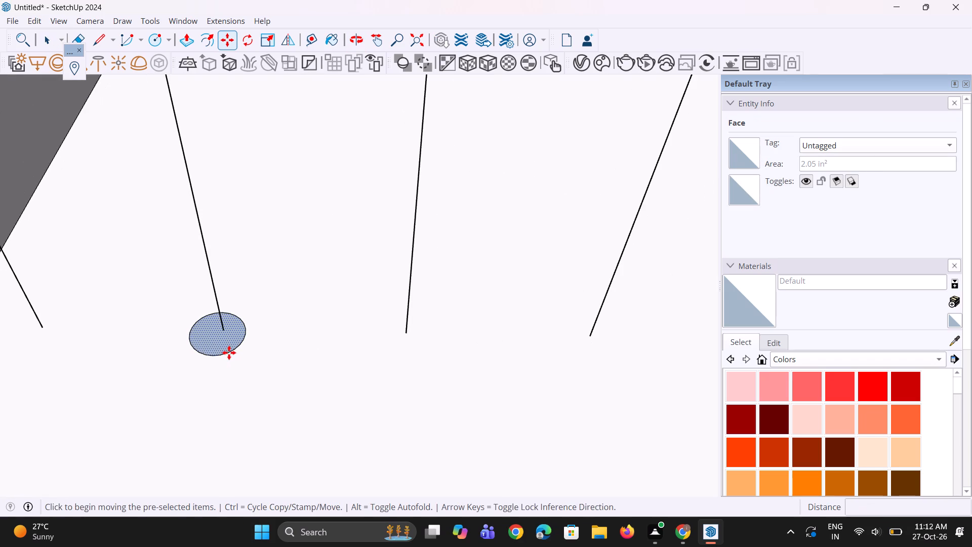
left_click(230, 340)
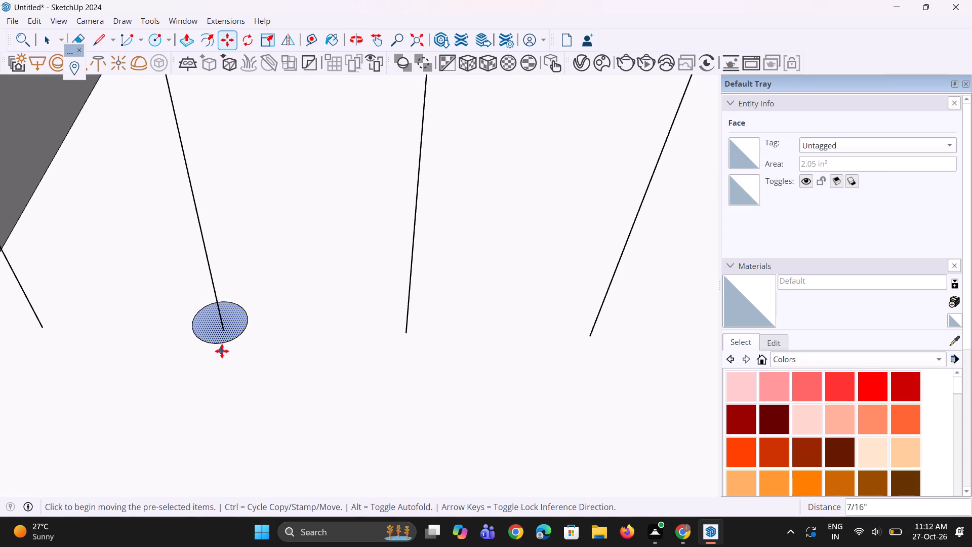
left_click(223, 344)
left_click(221, 353)
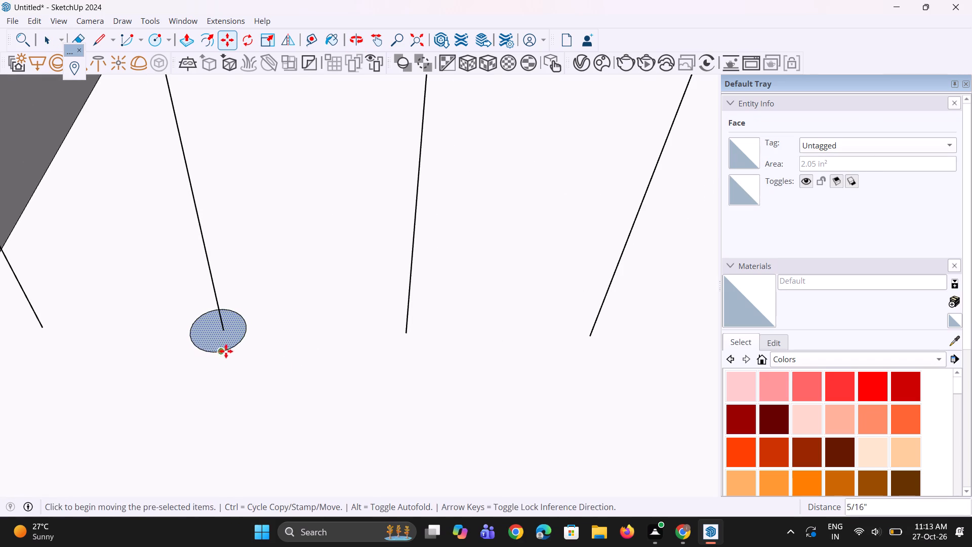
left_click(227, 342)
left_click(233, 342)
key("space")
key("space")
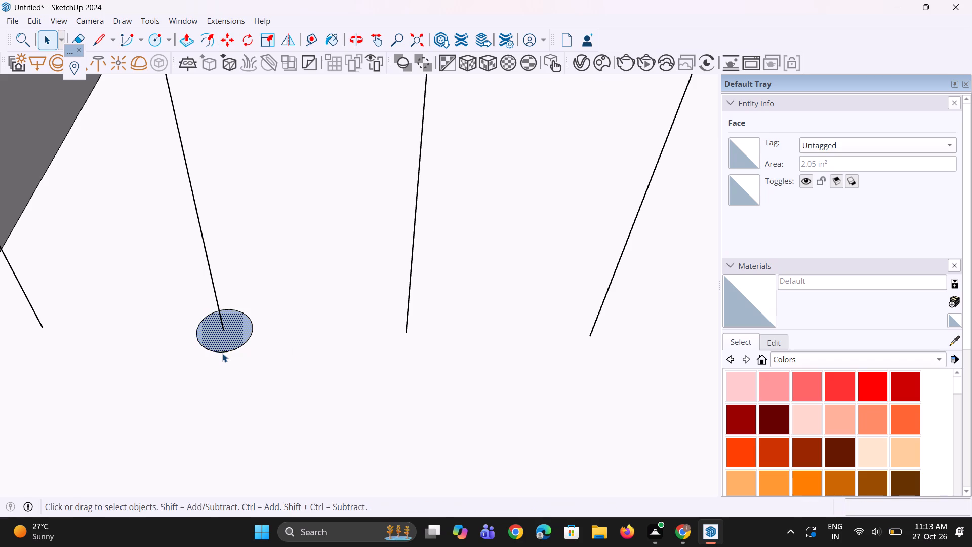
Copy the centred circle about 5 1/4" to the third line's foot and array the copy *30 along the row.
key("m")
left_click(217, 349)
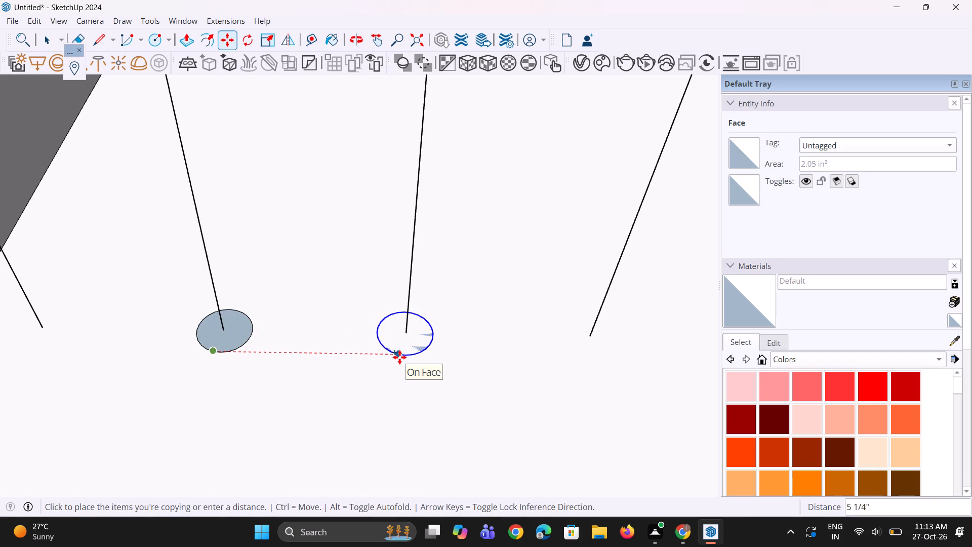
left_click(401, 357)
type("*30")
key("Return")
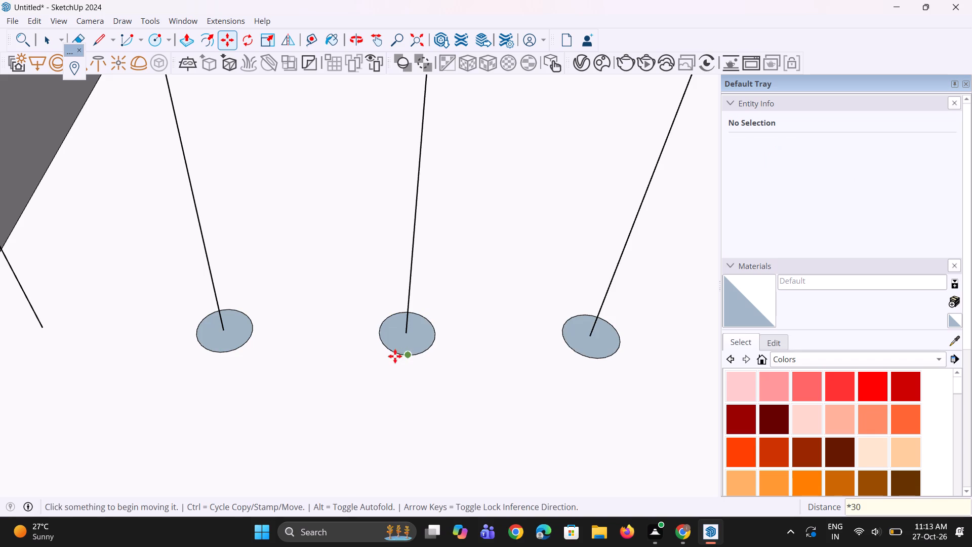
Examine how the arrayed circles line up with the baluster feet, from the start of the row to the last copy.
scroll(381, 355, "down", 6)
scroll(323, 335, "down", 16)
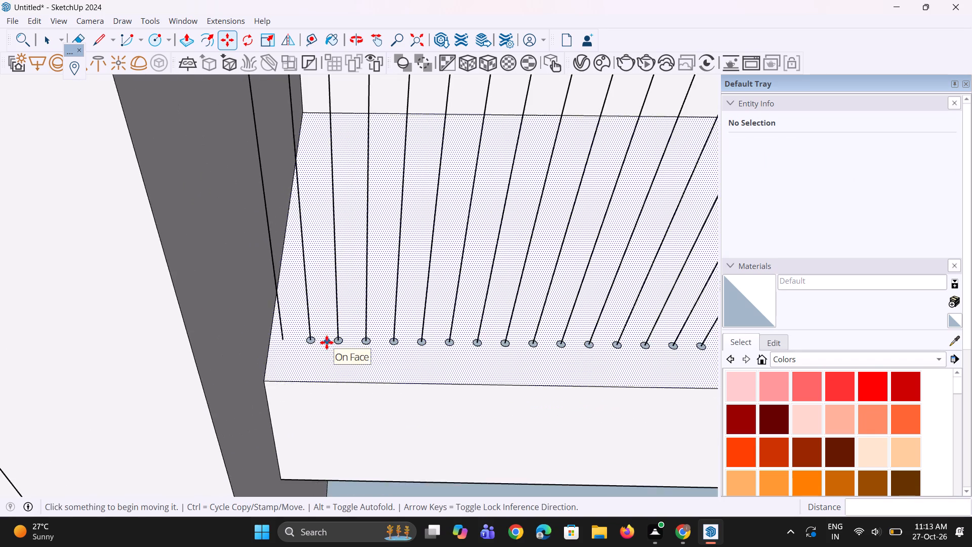
scroll(327, 342, "down", 10)
scroll(584, 378, "up", 5)
scroll(628, 349, "up", 5)
scroll(660, 298, "up", 12)
scroll(565, 334, "up", 1)
middle_click_drag(558, 334, 514, 311)
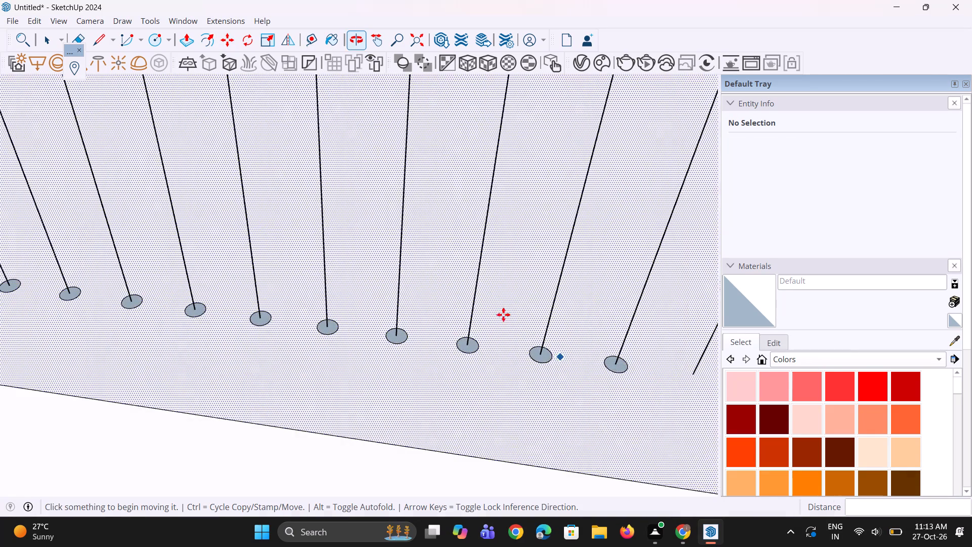
scroll(294, 334, "down", 11)
key("space")
key("space")
key("space")
key("space")
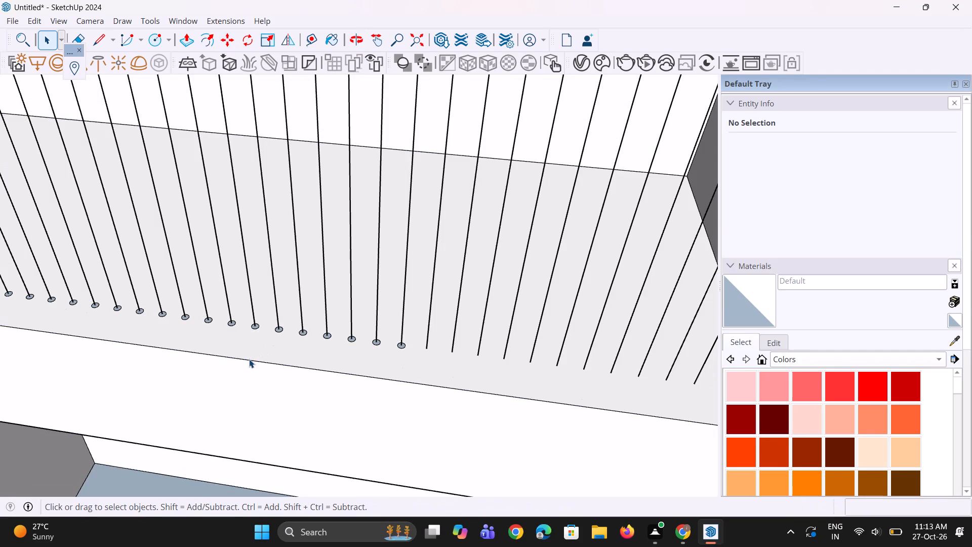
key("space")
scroll(467, 425, "up", 3)
scroll(373, 342, "up", 10)
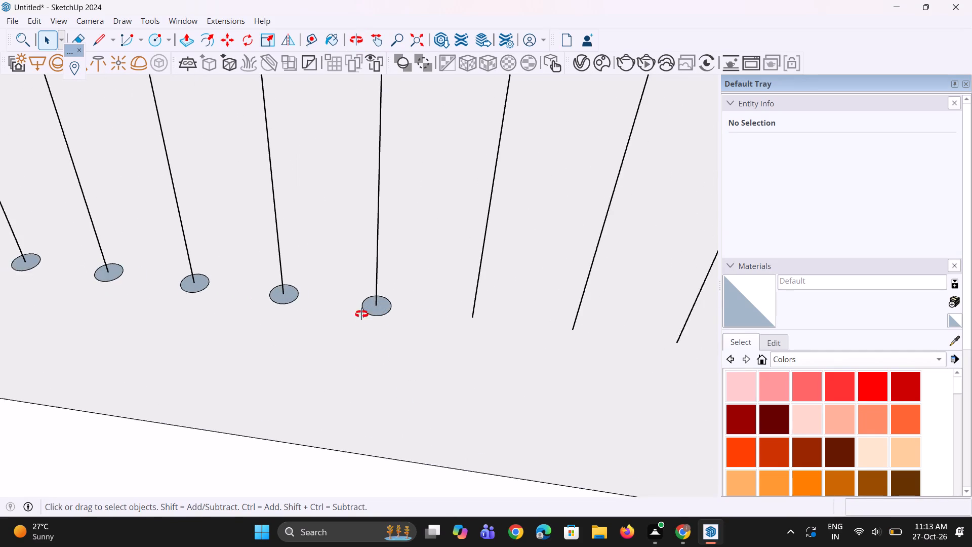
Copy the row's last centred circle about 5 1/4" to the next bare line's foot and array the copy *15.
middle_click_drag(361, 314, 383, 361)
scroll(376, 321, "up", 4)
left_click(380, 314)
scroll(376, 325, "up", 1)
key("m")
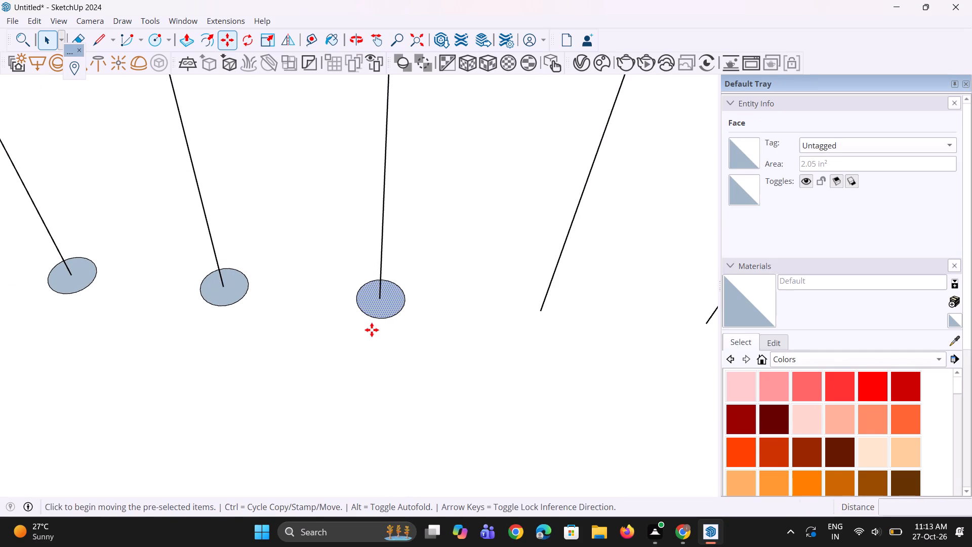
left_click(377, 322)
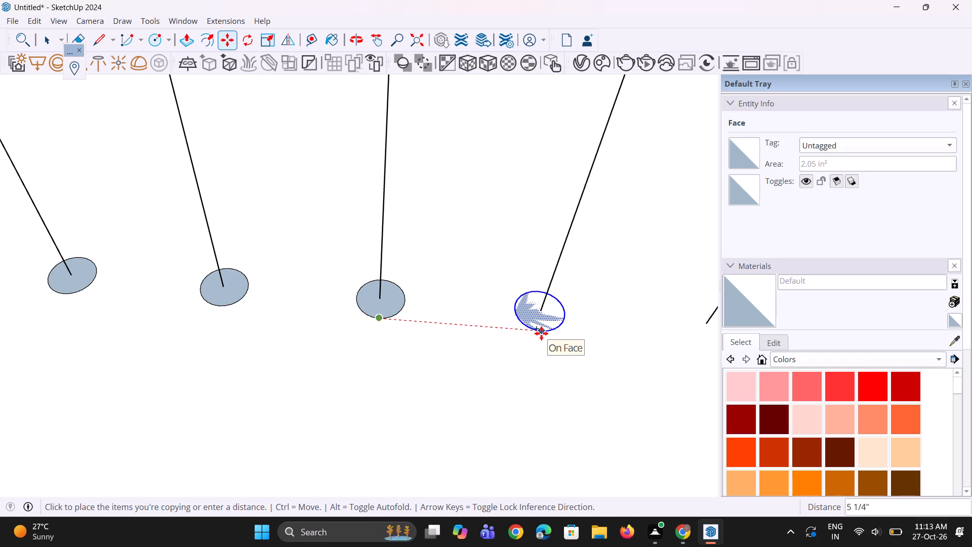
left_click(541, 333)
type("*15")
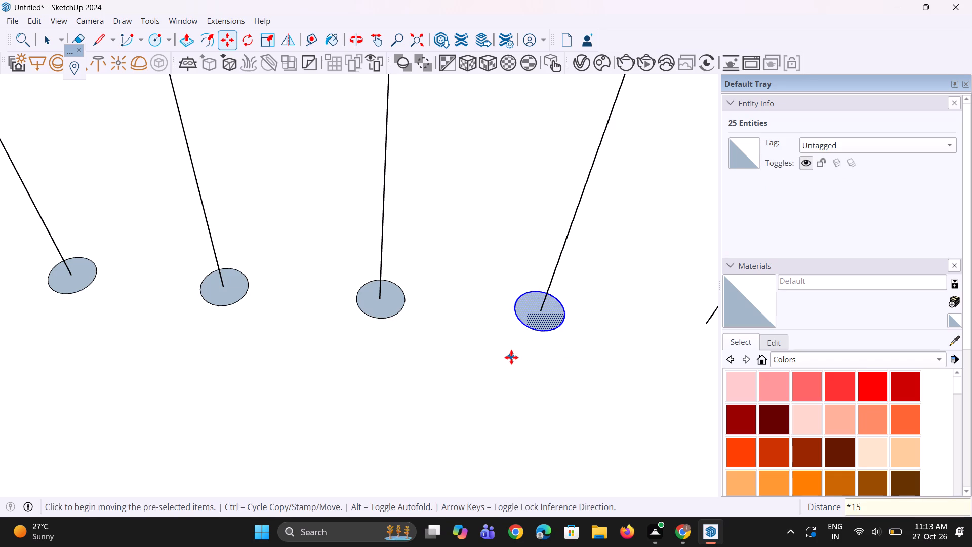
key("Return")
Move the circle at the row's last baluster line about 7/16" along the red axis to centre it on the line's foot.
scroll(505, 357, "down", 6)
scroll(389, 342, "down", 8)
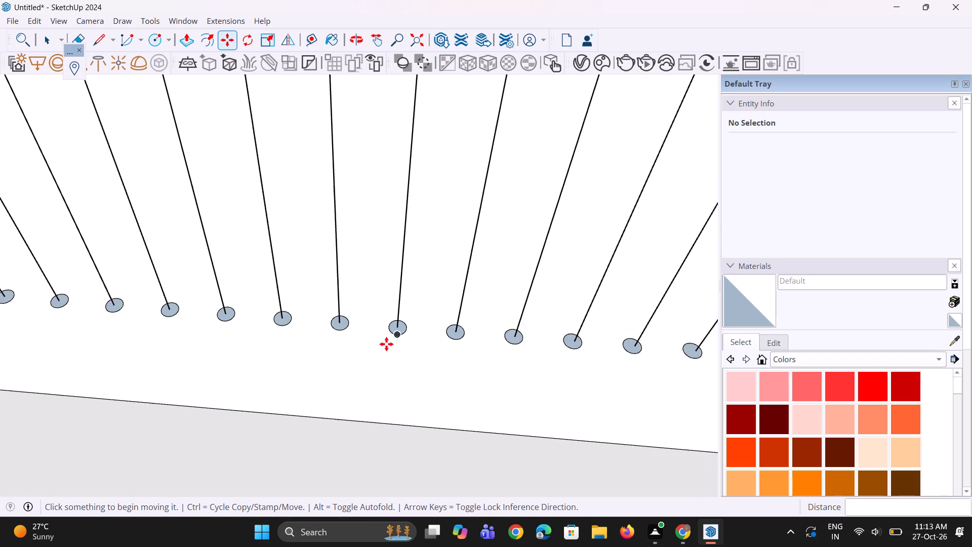
scroll(386, 344, "down", 10)
scroll(696, 384, "up", 6)
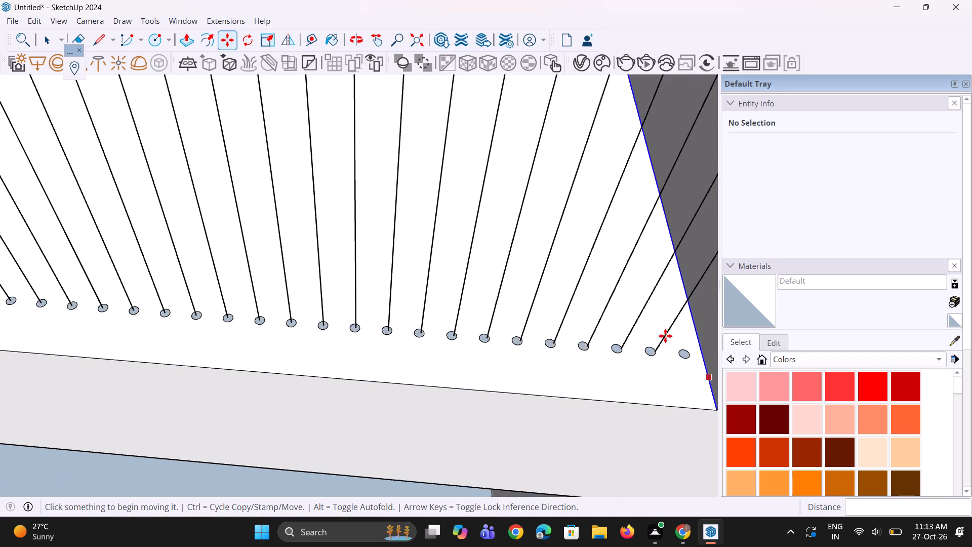
scroll(665, 336, "up", 20)
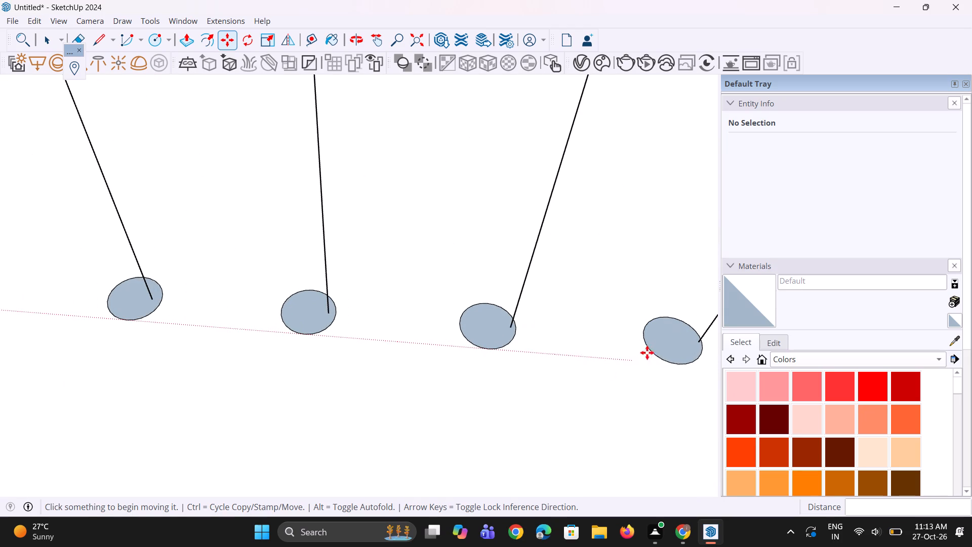
key("space")
left_click(658, 347)
key("m")
left_click(662, 347)
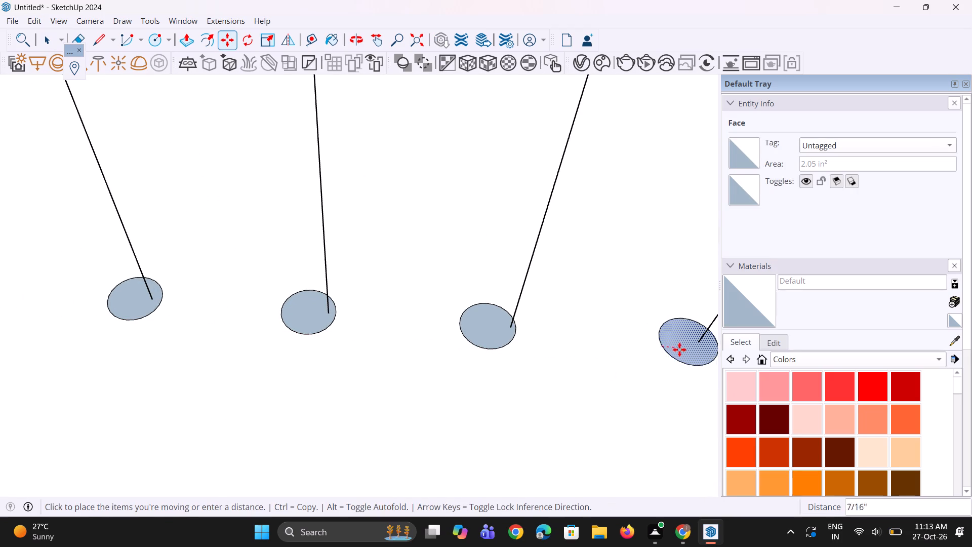
left_click(682, 351)
Centre the circles at the second and third baluster lines from the row's end, moving each about 1/2" along the red axis.
key("space")
key("space")
left_click(485, 330)
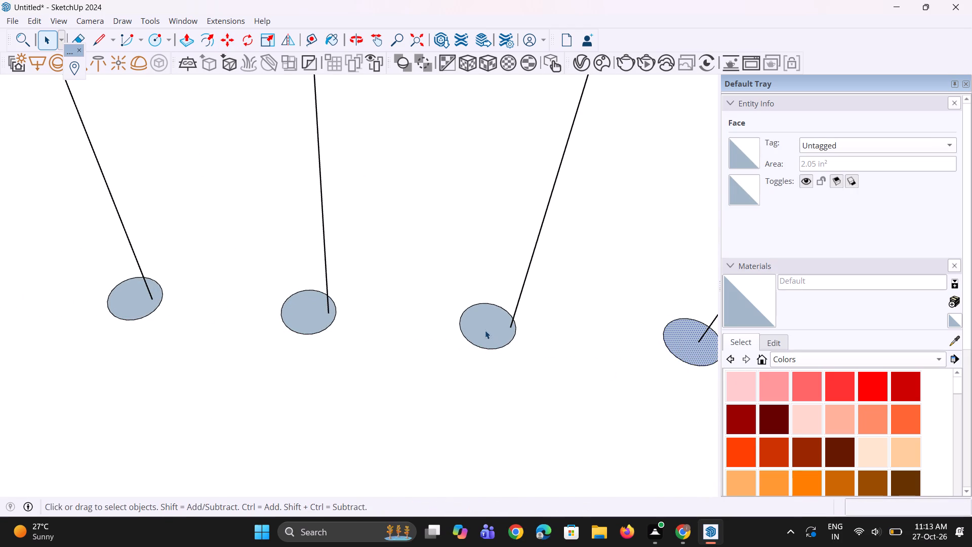
scroll(485, 330, "up", 5)
key("m")
left_click(485, 330)
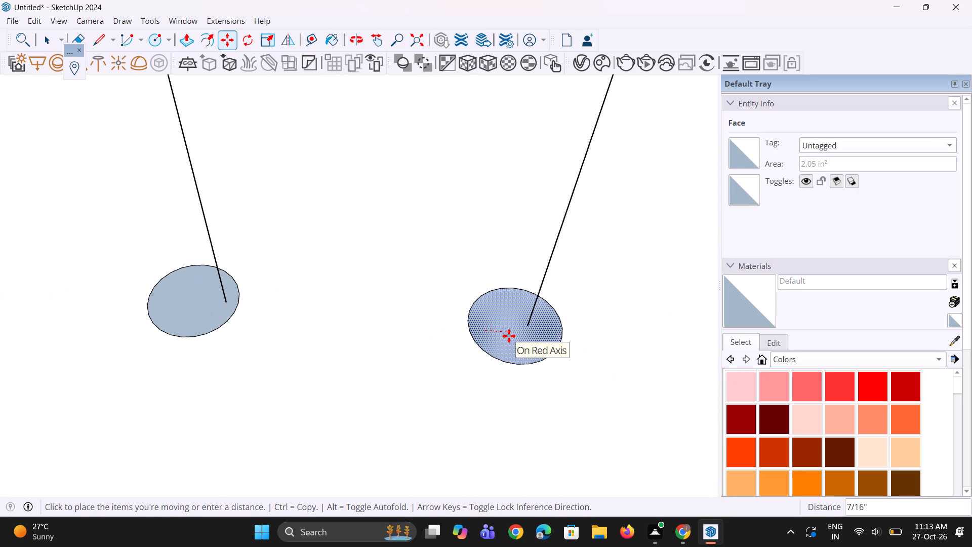
left_click(512, 337)
key("space")
key("space")
left_click(182, 299)
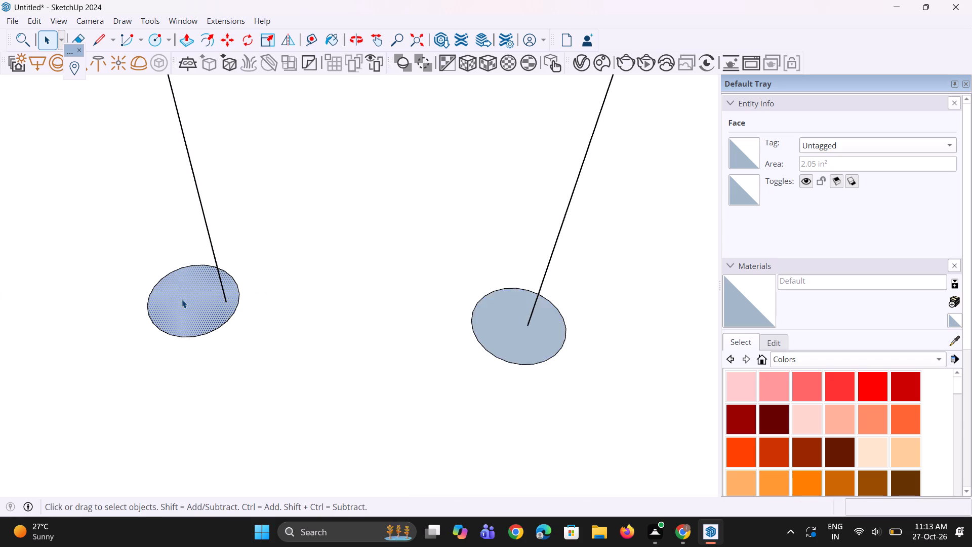
scroll(182, 299, "up", 3)
key("m")
left_click(182, 299)
left_click(218, 307)
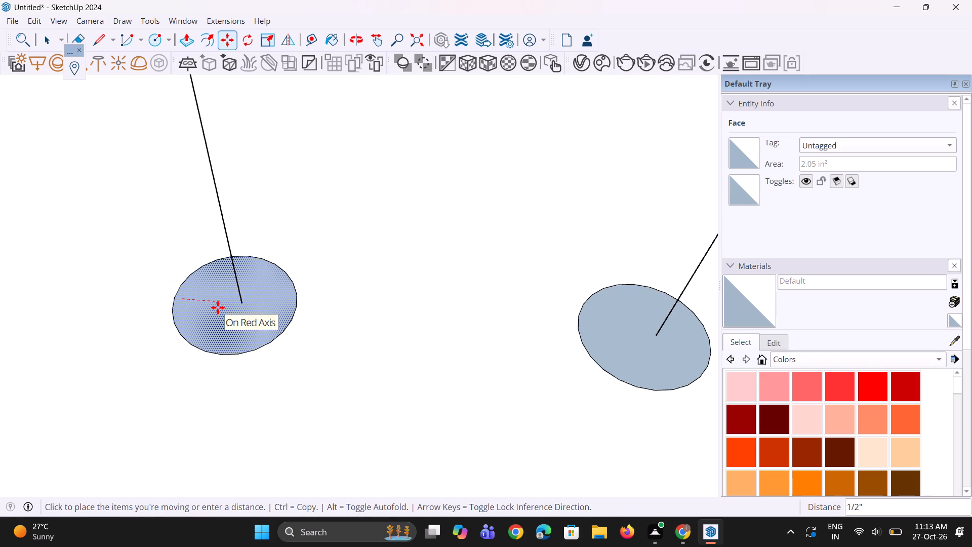
Move the circle at the fourth baluster line from the row's end until it is centred on the line's foot.
scroll(319, 315, "down", 9)
scroll(399, 327, "down", 4)
key("space")
scroll(244, 339, "up", 2)
key("space")
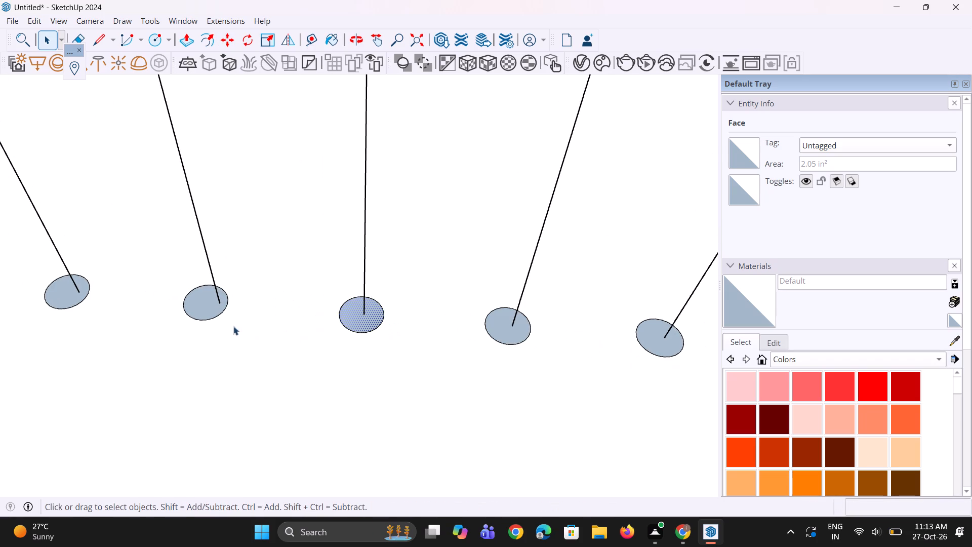
left_click(203, 305)
scroll(203, 305, "up", 6)
key("m")
left_click(201, 306)
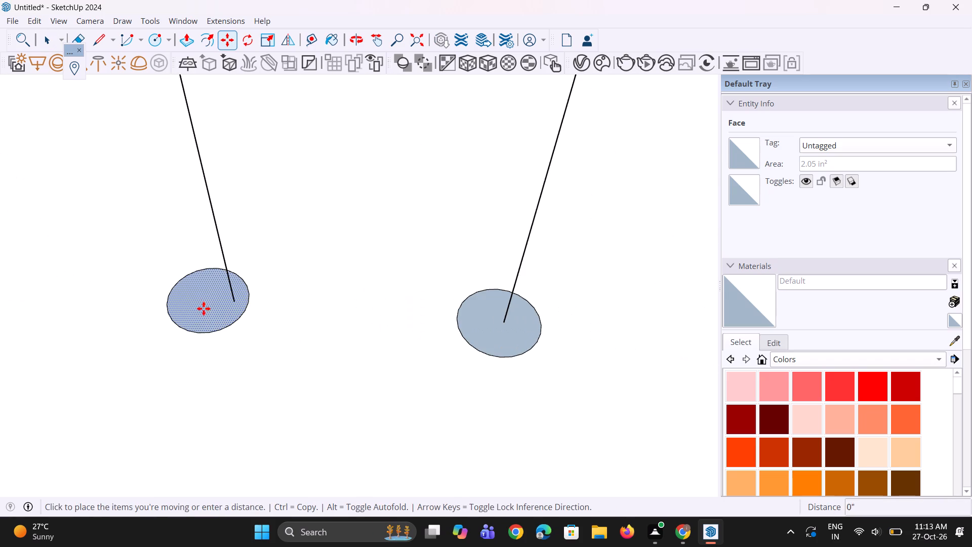
left_click(226, 314)
Move the circle at the fifth baluster line from the row's end about 1/2" along the red axis onto the line's foot.
scroll(236, 325, "down", 5)
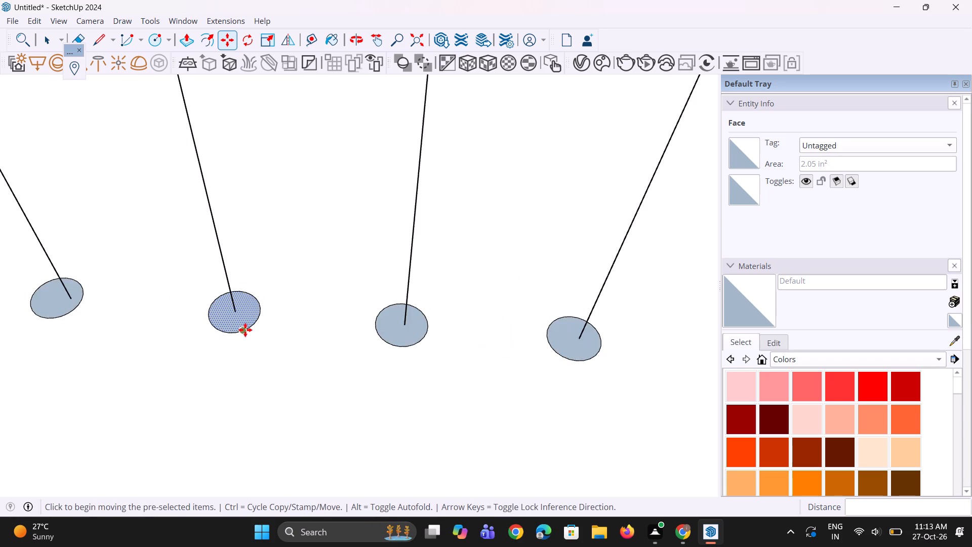
scroll(245, 330, "down", 5)
key("space")
key("space")
scroll(150, 319, "up", 2)
left_click(118, 313)
scroll(117, 313, "up", 5)
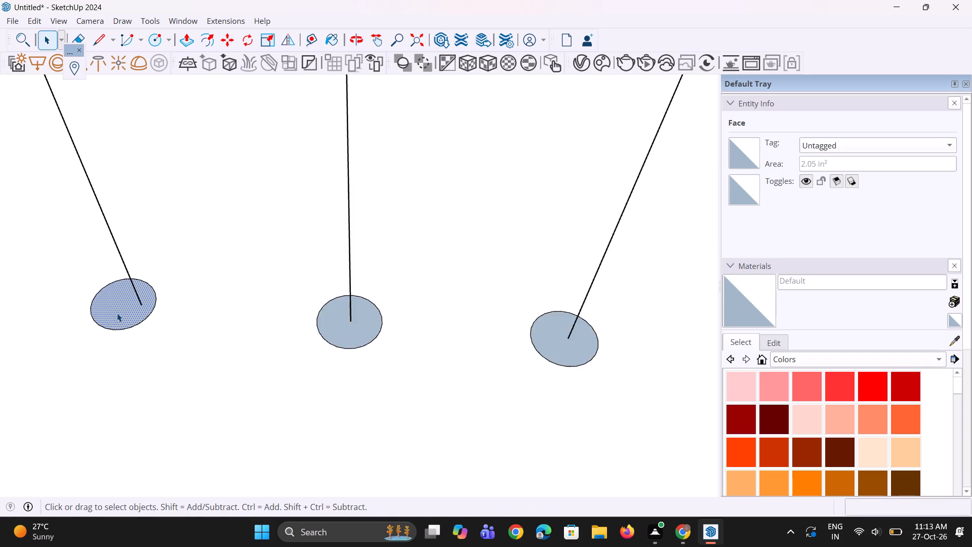
scroll(117, 313, "up", 3)
key("m")
left_click(116, 314)
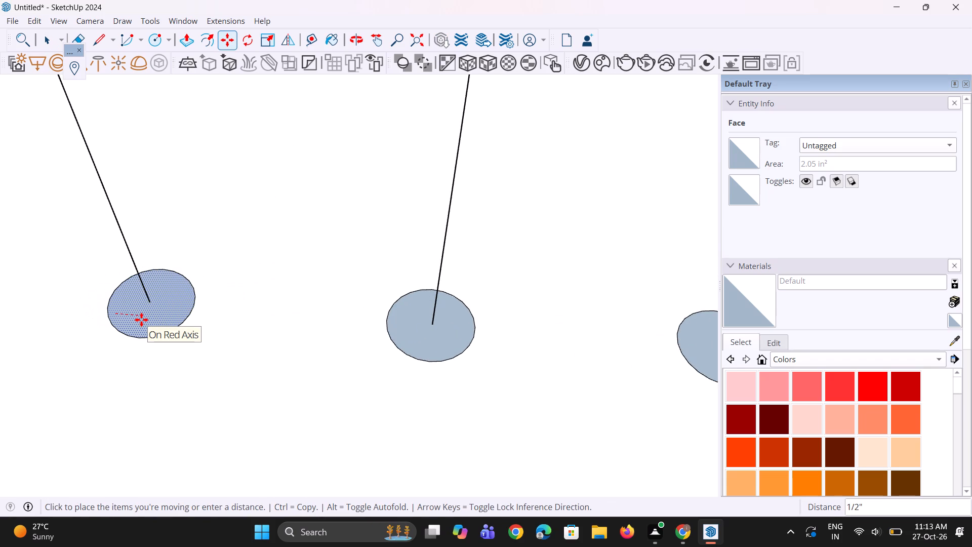
left_click(141, 320)
Move the circle at the sixth baluster line from the row's end until it is centred on the line's foot.
scroll(219, 321, "down", 15)
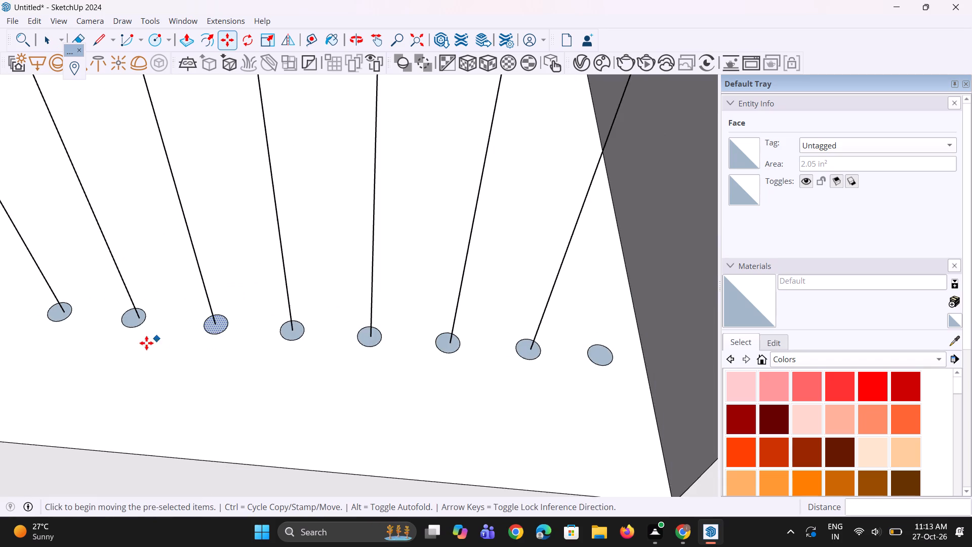
middle_click_drag(146, 343, 238, 325)
scroll(154, 343, "up", 1)
key("space")
scroll(171, 372, "up", 2)
key("space")
left_click(119, 380)
scroll(112, 383, "up", 7)
key("m")
left_click(112, 383)
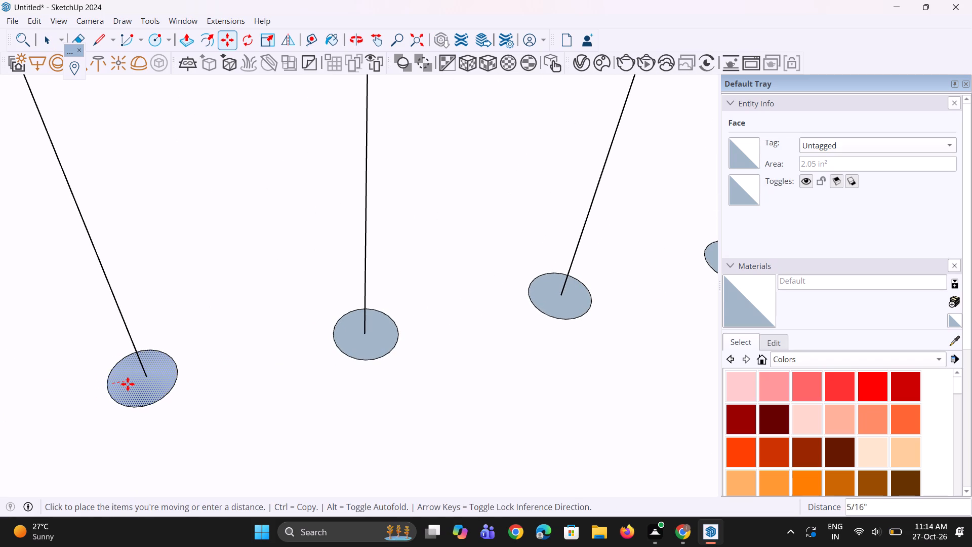
left_click(133, 383)
Move the circle at the seventh baluster line from the row's end about 5/16" along the red axis onto the line's foot.
scroll(211, 337, "down", 5)
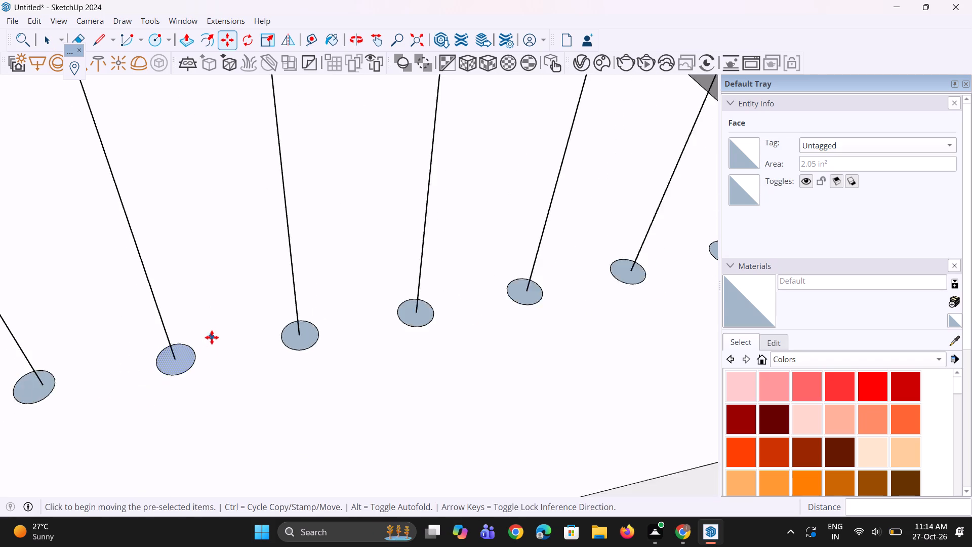
scroll(212, 337, "down", 6)
scroll(135, 379, "up", 3)
key("space")
scroll(92, 383, "up", 3)
key("space")
left_click(93, 364)
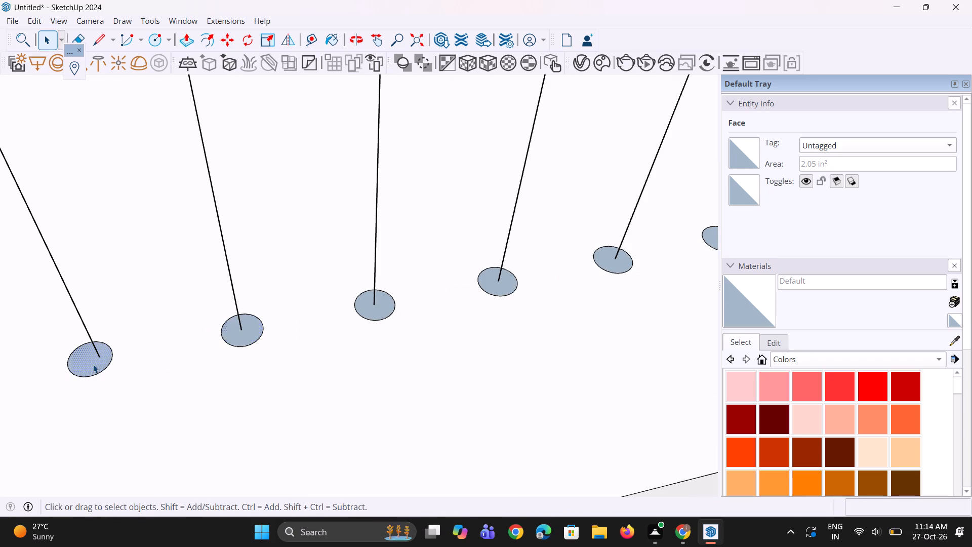
scroll(93, 364, "up", 6)
key("m")
left_click(91, 364)
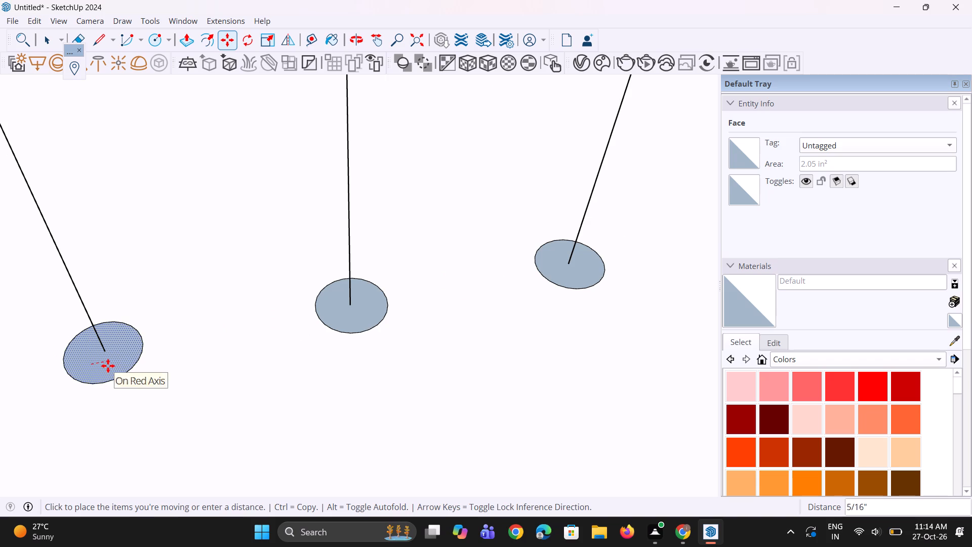
left_click(110, 365)
Erase the surplus circle beyond the last baluster line at the end of the row.
scroll(99, 359, "down", 16)
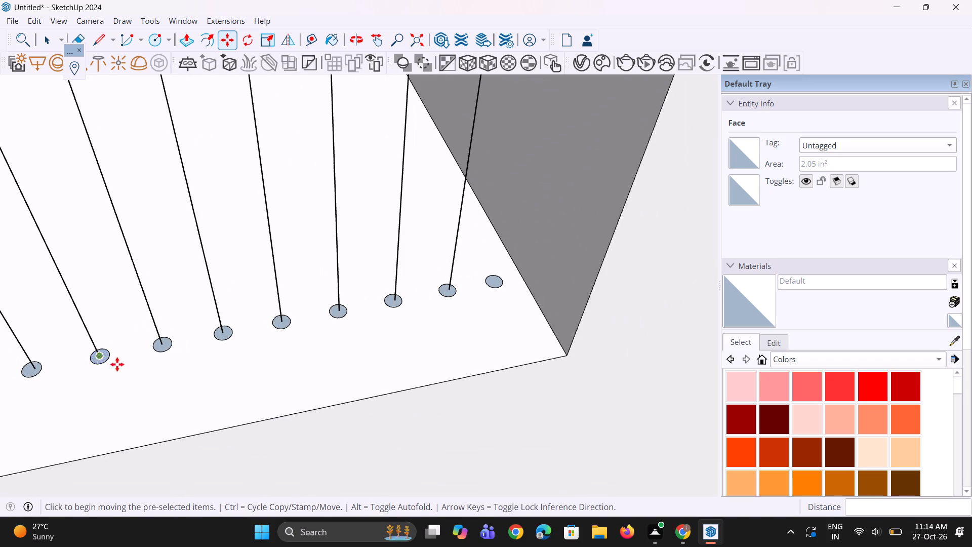
middle_click_drag(223, 387, 197, 375)
key("space")
scroll(479, 347, "up", 6)
key("space")
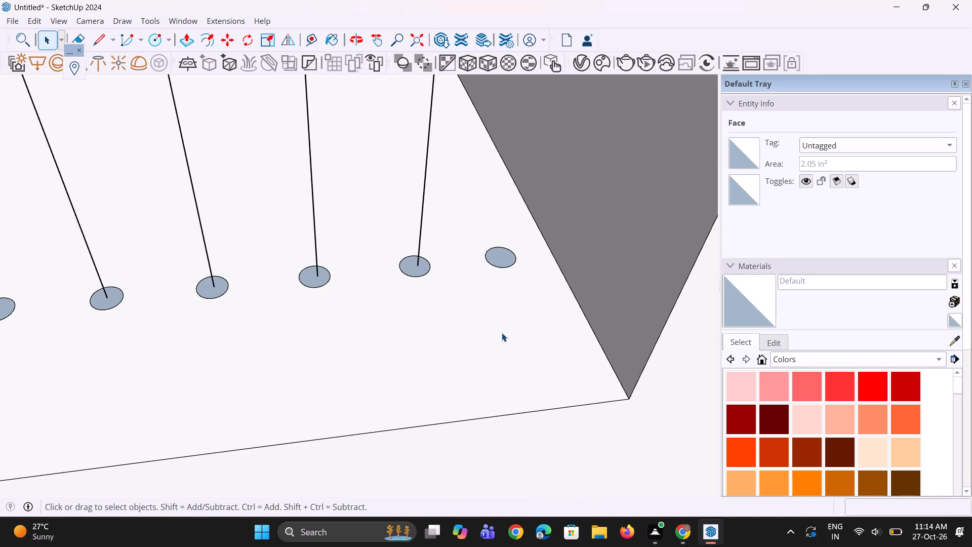
key("e")
left_click_drag(502, 233, 482, 246)
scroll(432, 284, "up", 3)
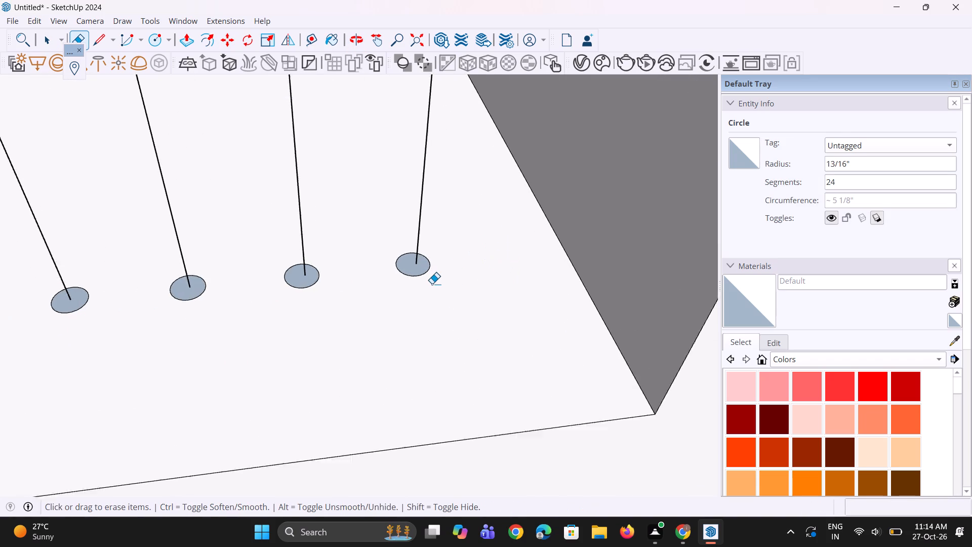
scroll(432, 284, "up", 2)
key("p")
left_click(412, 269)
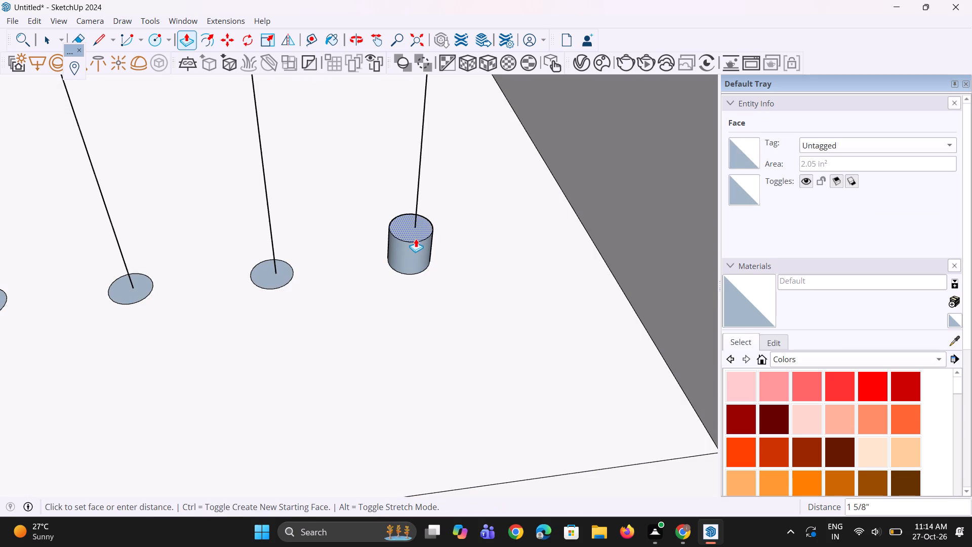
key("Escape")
On the upper balcony beside the projecting column, extrude the end baluster circle about 5' 5 1/8" up to the rail's underside.
scroll(420, 240, "down", 9)
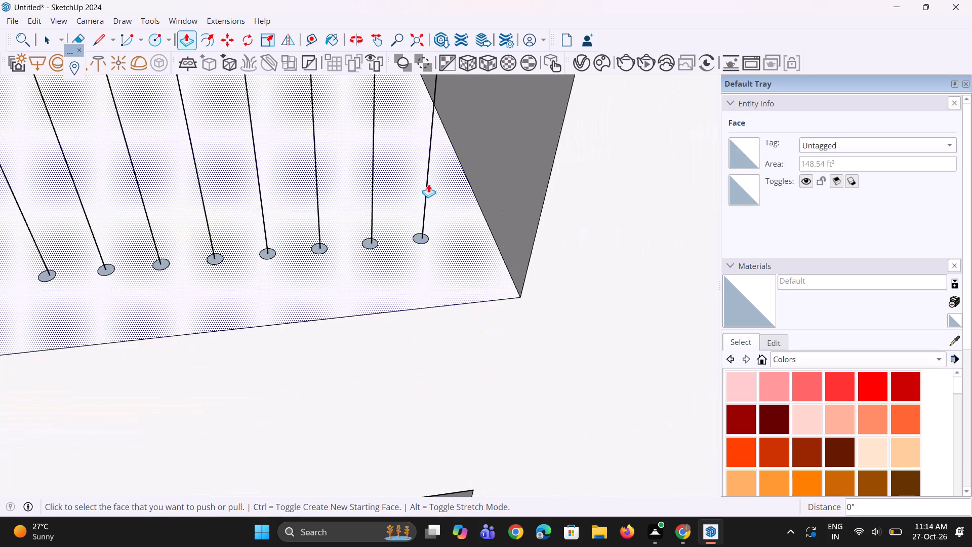
scroll(428, 184, "down", 18)
scroll(426, 178, "down", 5)
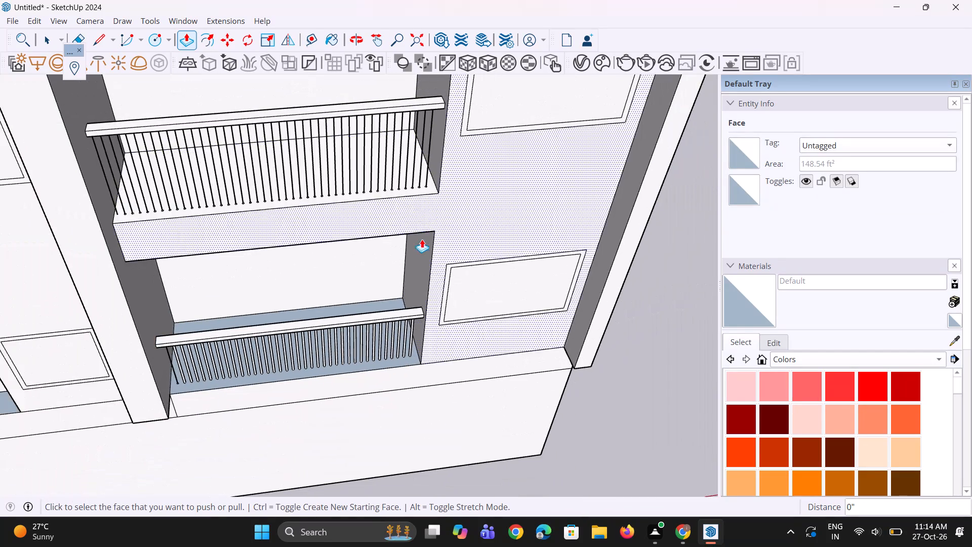
scroll(414, 282, "down", 5)
scroll(453, 159, "up", 18)
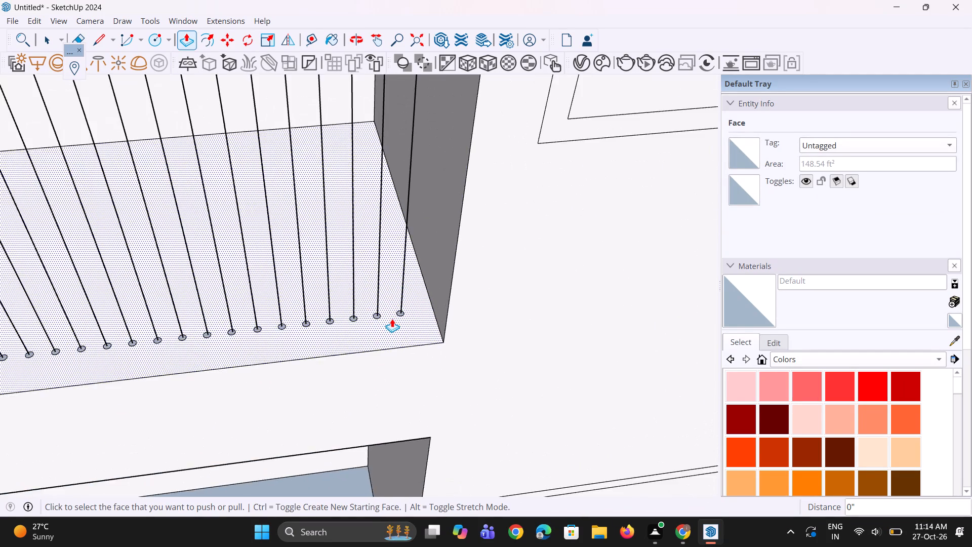
scroll(392, 319, "up", 7)
scroll(399, 413, "down", 20)
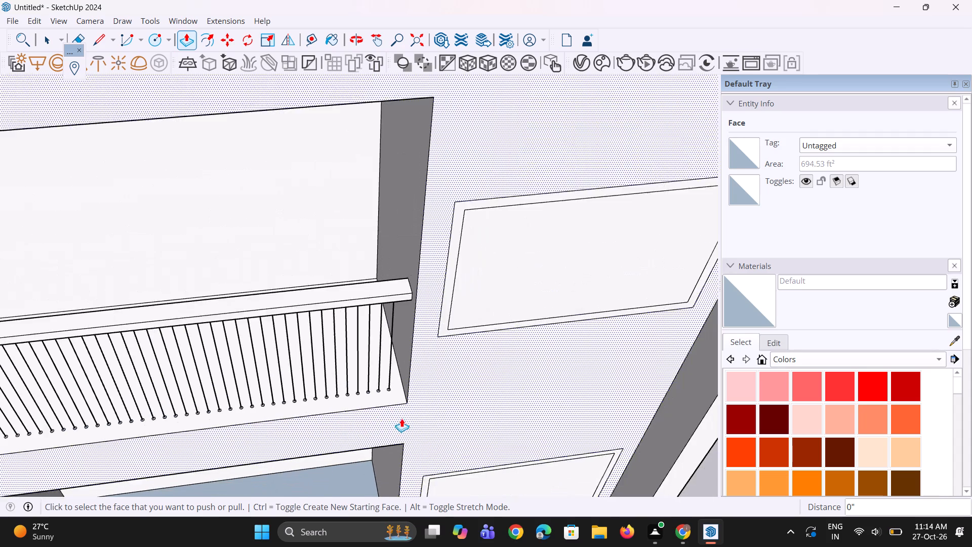
scroll(401, 418, "down", 16)
scroll(413, 347, "up", 9)
middle_click_drag(389, 317, 380, 294)
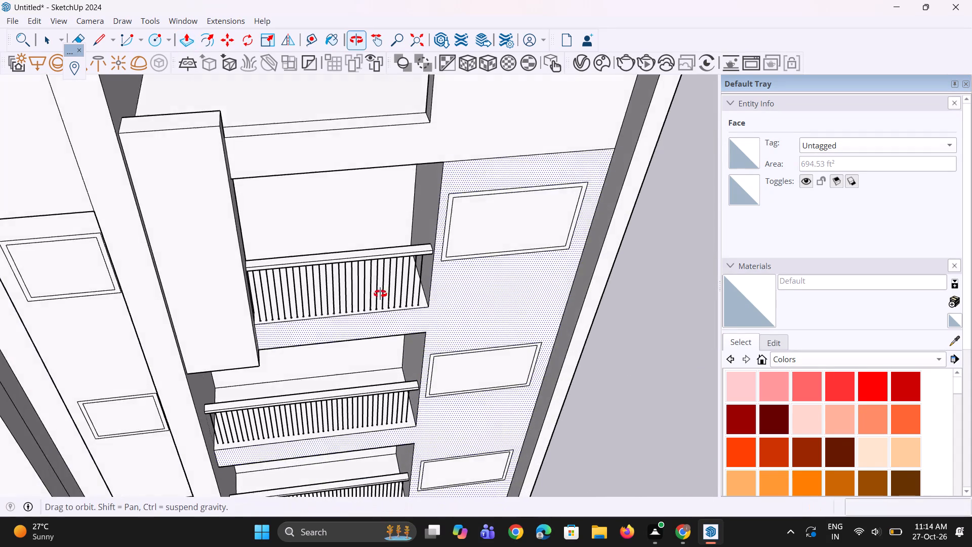
middle_click_drag(380, 294, 380, 340)
scroll(401, 322, "up", 19)
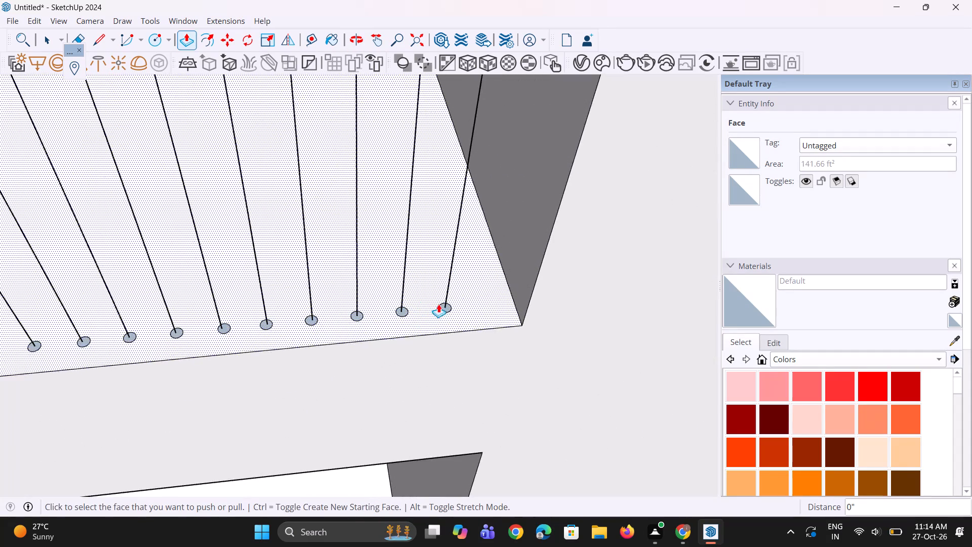
scroll(438, 304, "up", 4)
left_click(450, 313)
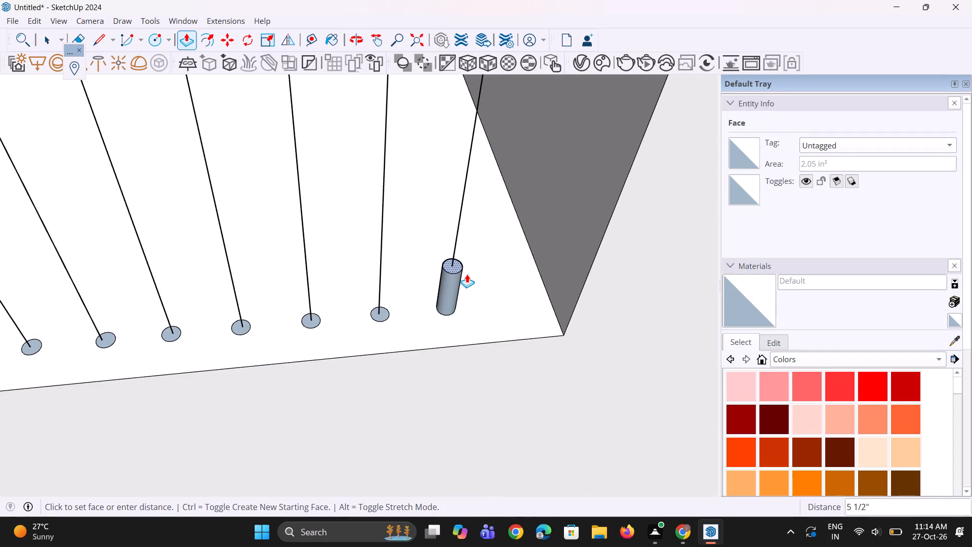
scroll(466, 274, "down", 15)
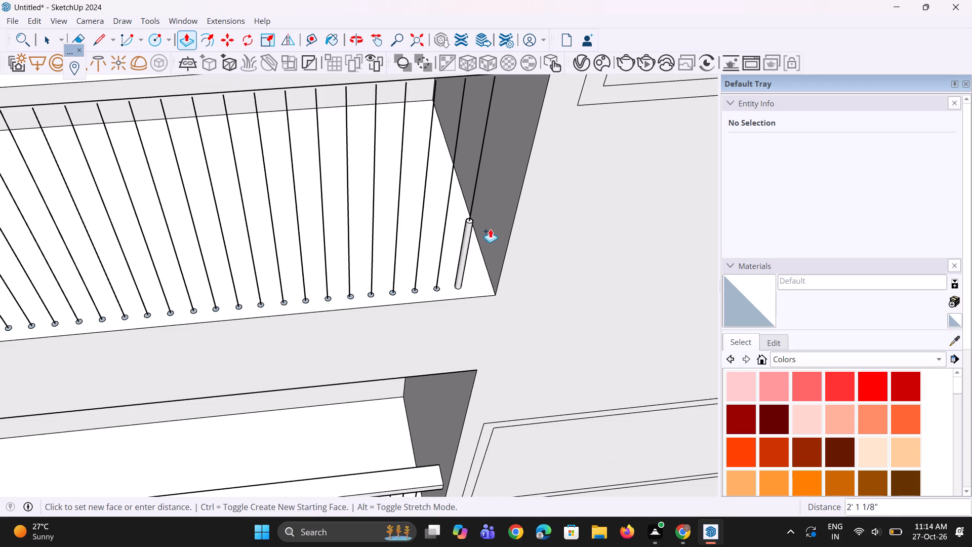
scroll(464, 268, "down", 4)
left_click(500, 149)
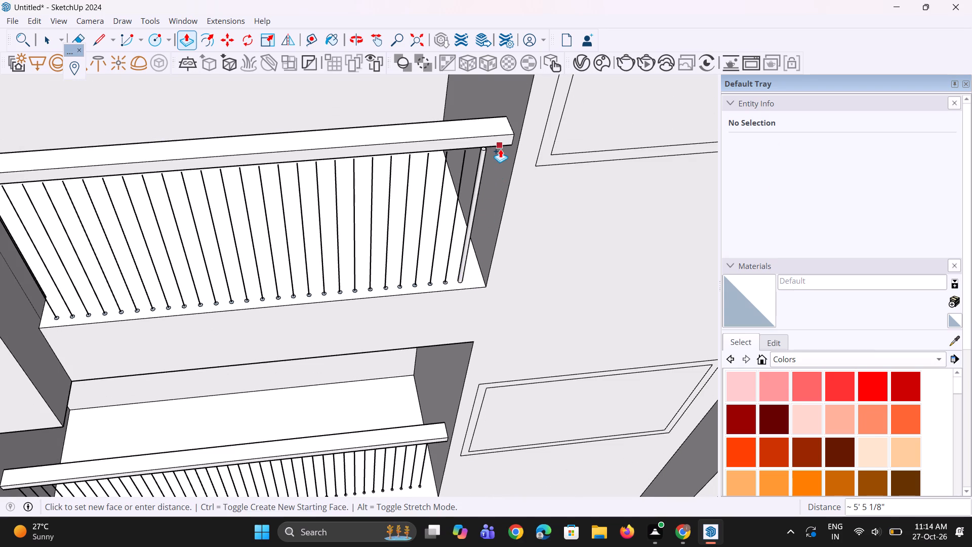
middle_click_drag(498, 150, 503, 74)
scroll(479, 108, "up", 6)
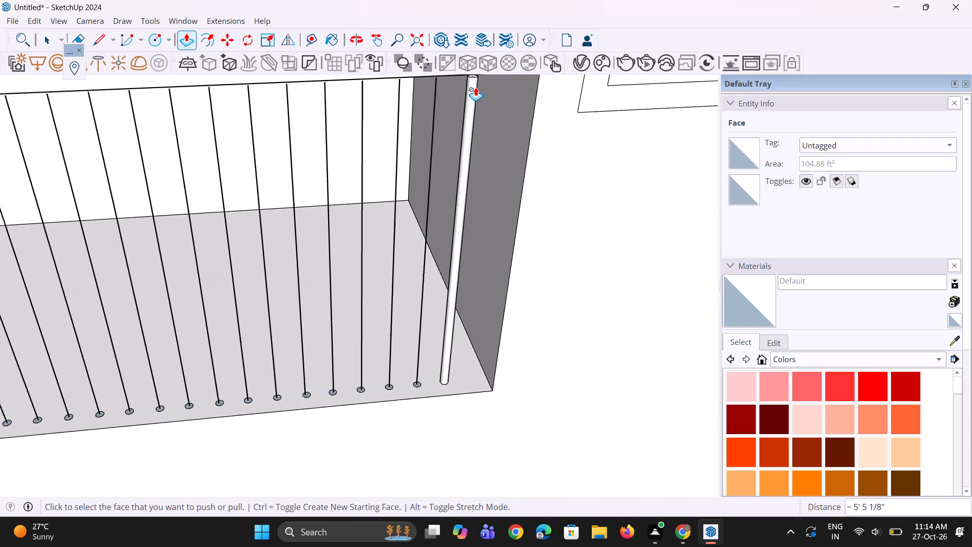
Raise the top of the end baluster another 2 1/8" so it meets the rail on the upper balcony.
scroll(475, 87, "up", 5)
middle_click_drag(471, 137, 473, 192)
scroll(481, 134, "up", 3)
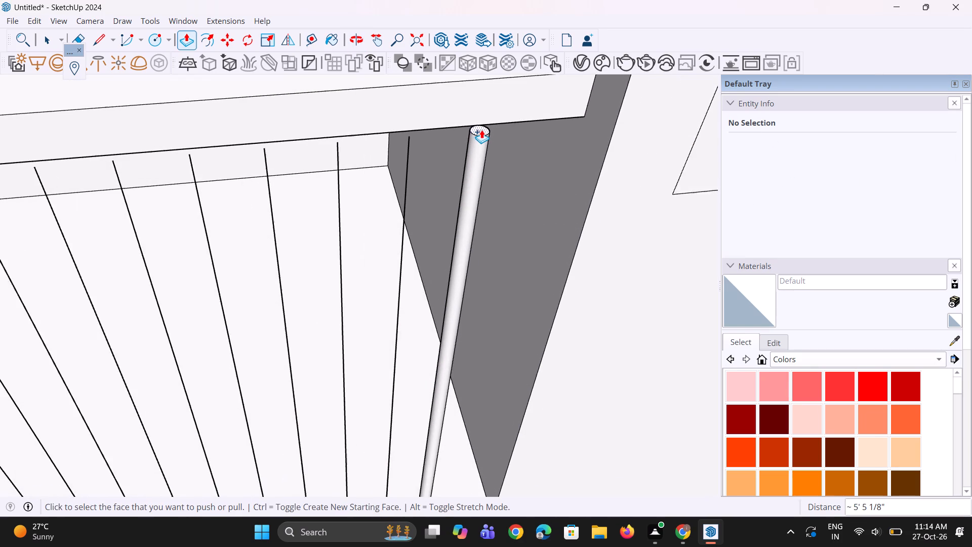
scroll(481, 130, "up", 3)
middle_click_drag(358, 160, 402, 126)
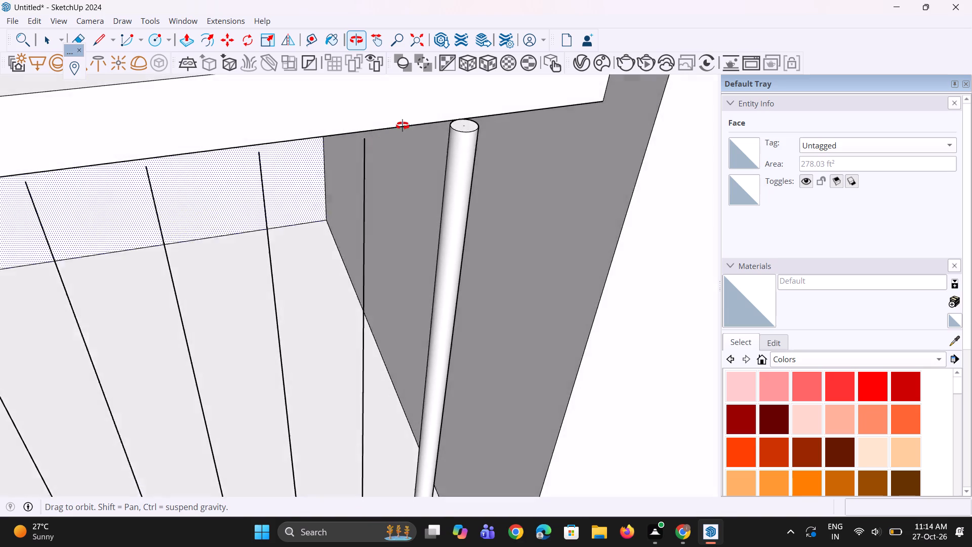
middle_click_drag(402, 126, 410, 121)
scroll(470, 130, "up", 2)
left_click(463, 126)
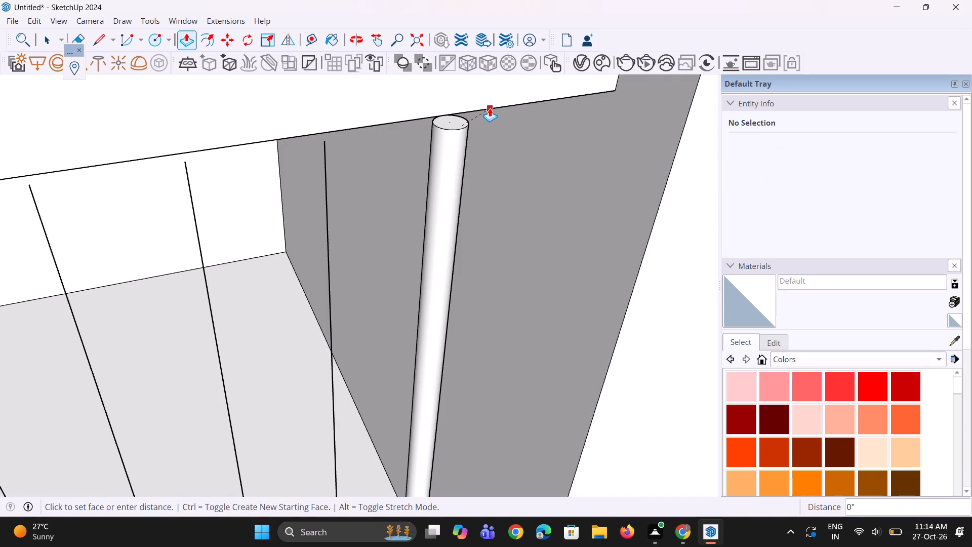
left_click(490, 108)
middle_click_drag(473, 114, 491, 30)
scroll(492, 144, "up", 1)
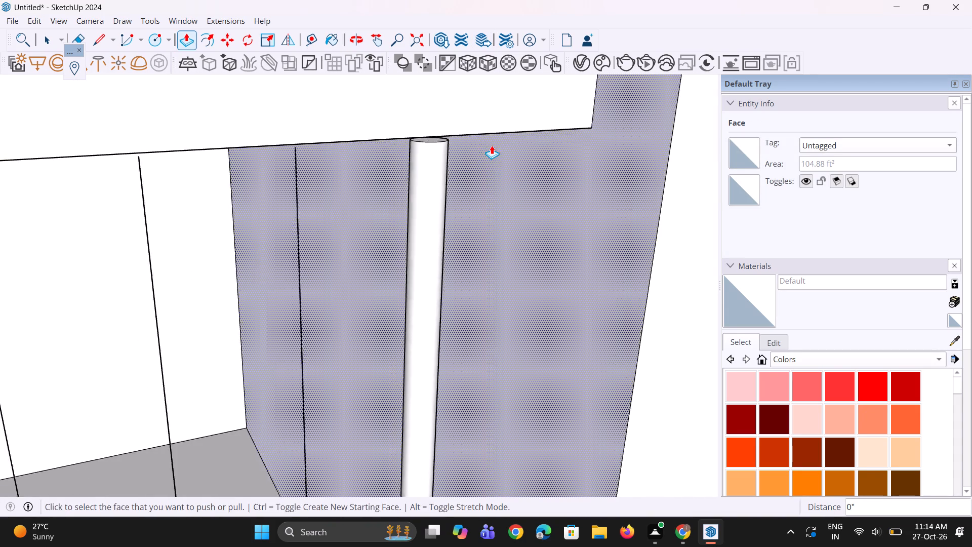
scroll(492, 145, "up", 2)
middle_click_drag(486, 132, 546, 55)
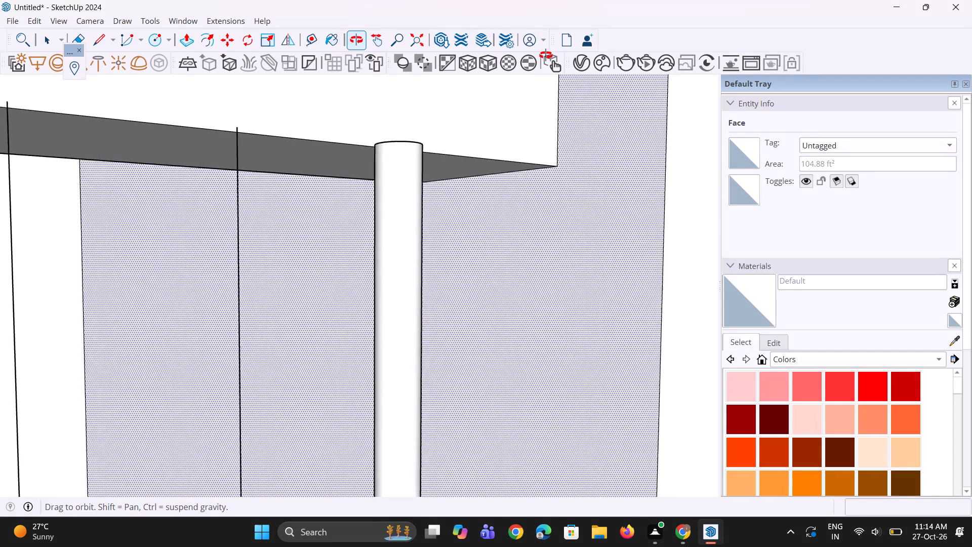
middle_click_drag(546, 55, 435, 219)
left_click(483, 109)
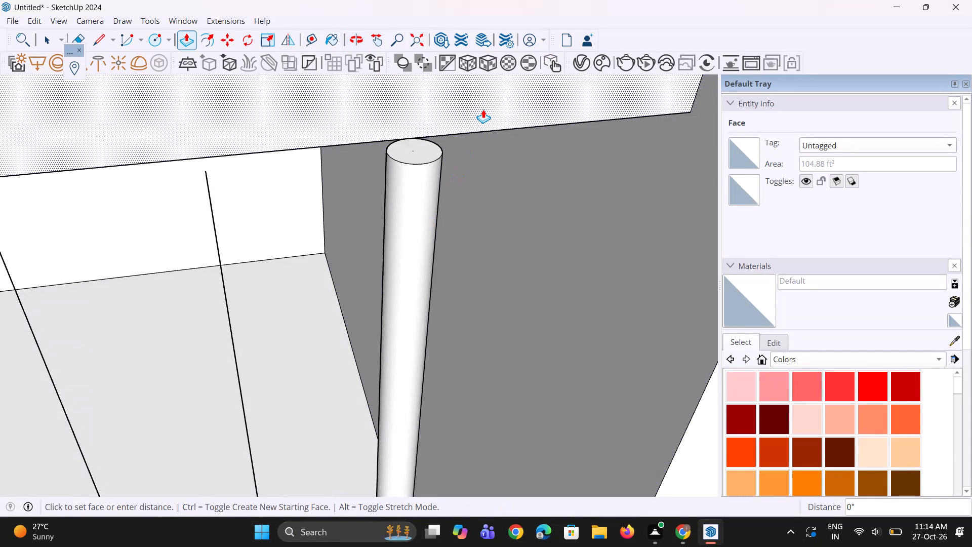
left_click(505, 143)
Extrude the second baluster circle from the row's end 5' 7" up to the rail and check its top.
scroll(466, 201, "down", 2)
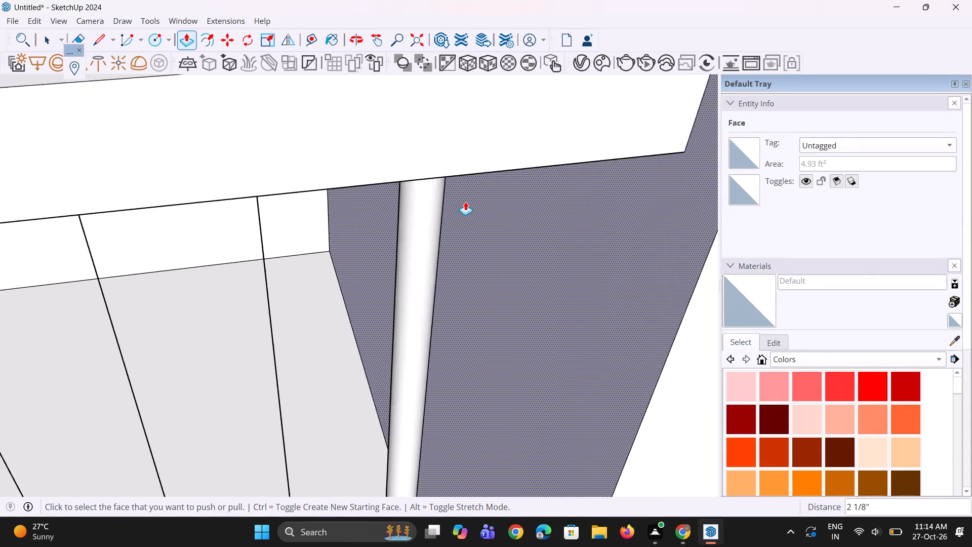
scroll(465, 202, "down", 8)
scroll(379, 202, "down", 6)
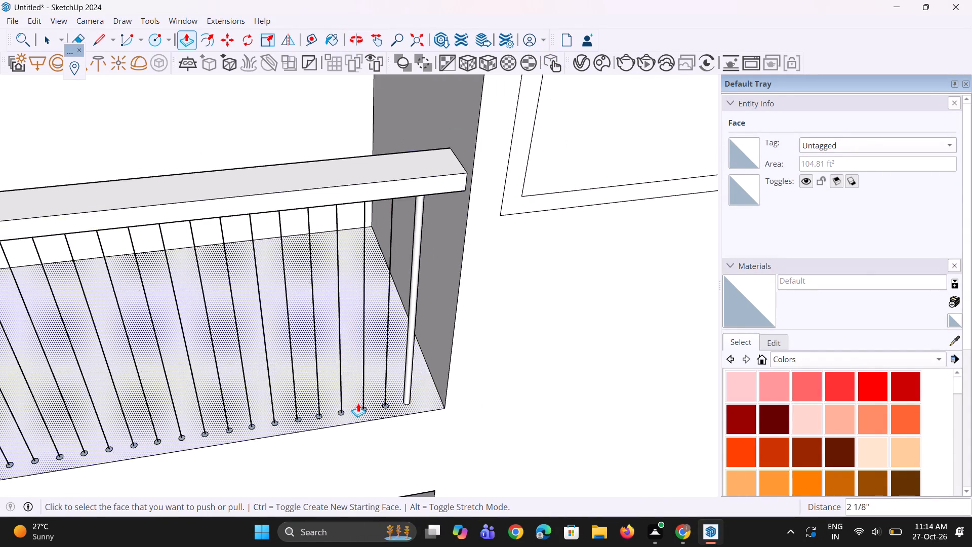
scroll(361, 403, "up", 7)
left_click(399, 408)
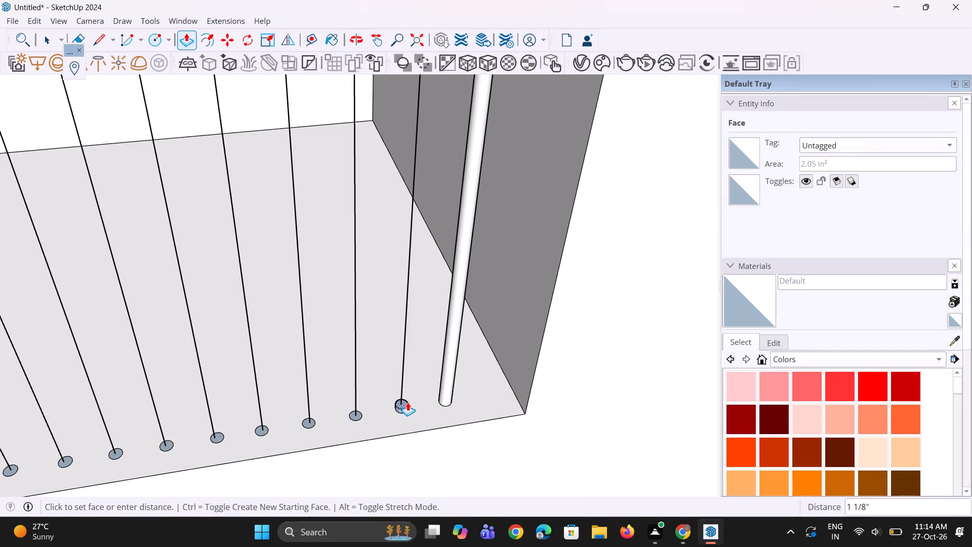
scroll(416, 265, "down", 13)
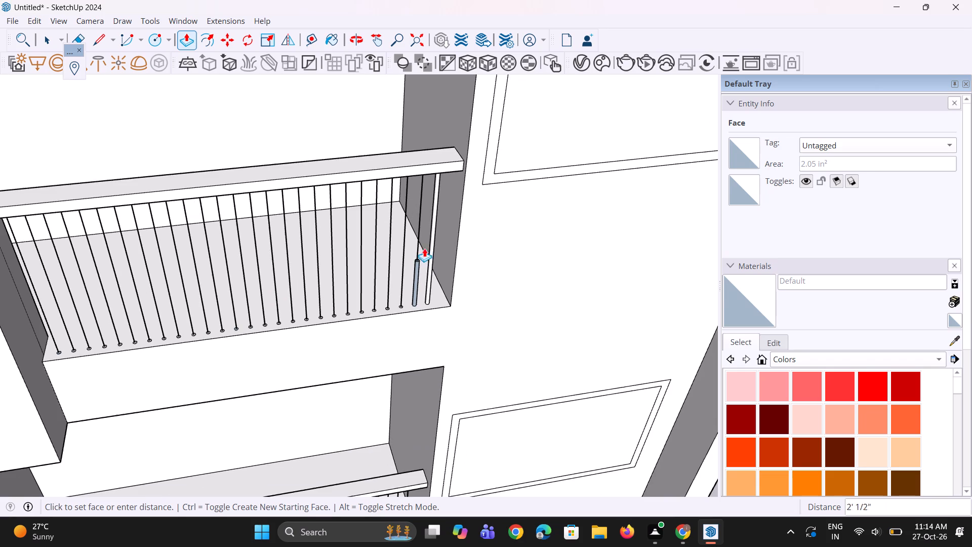
left_click(437, 170)
scroll(417, 191, "up", 2)
middle_click_drag(417, 190, 428, 138)
scroll(387, 176, "up", 5)
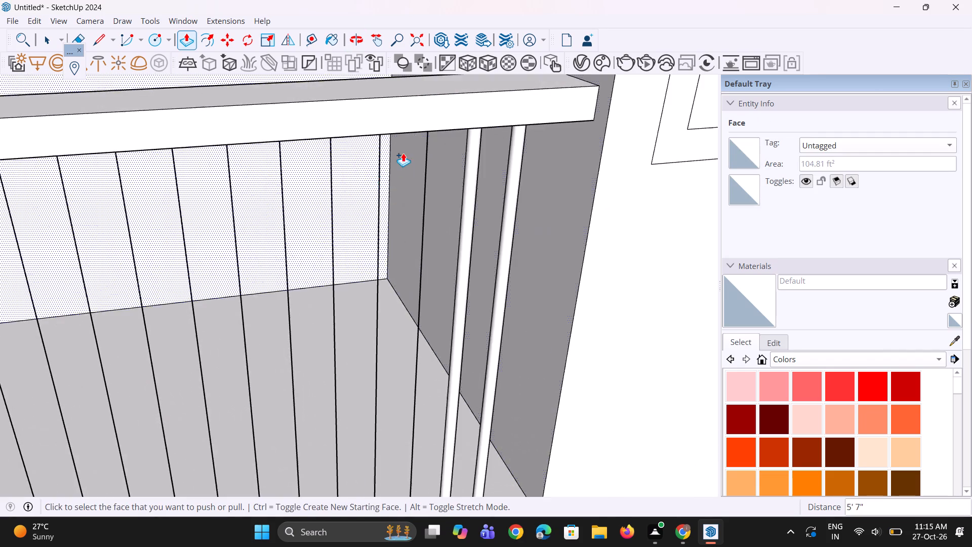
scroll(431, 133, "up", 6)
middle_click_drag(416, 110, 381, 0)
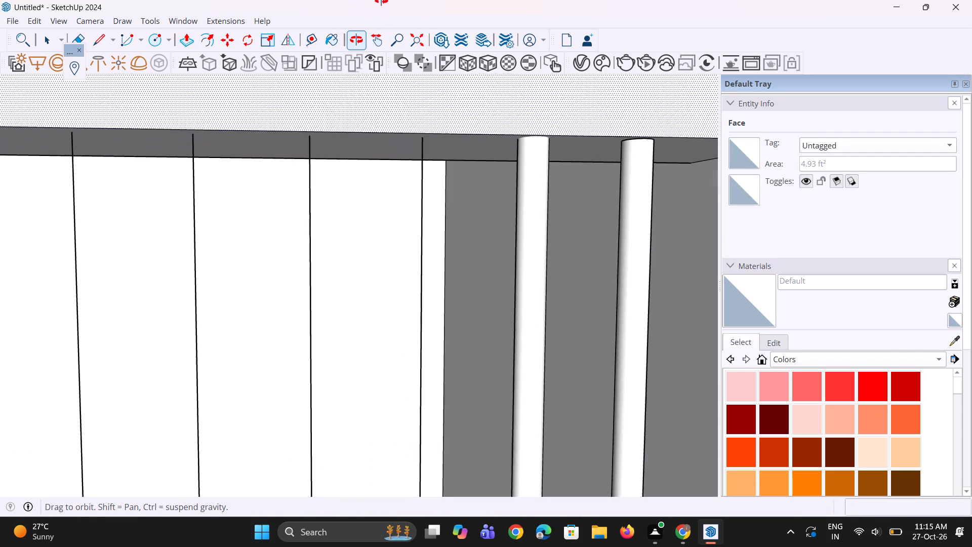
middle_click_drag(381, 0, 382, 167)
Extrude the third baluster circle from the row's end about 5' 5 1/8" up to the rail.
scroll(387, 157, "down", 9)
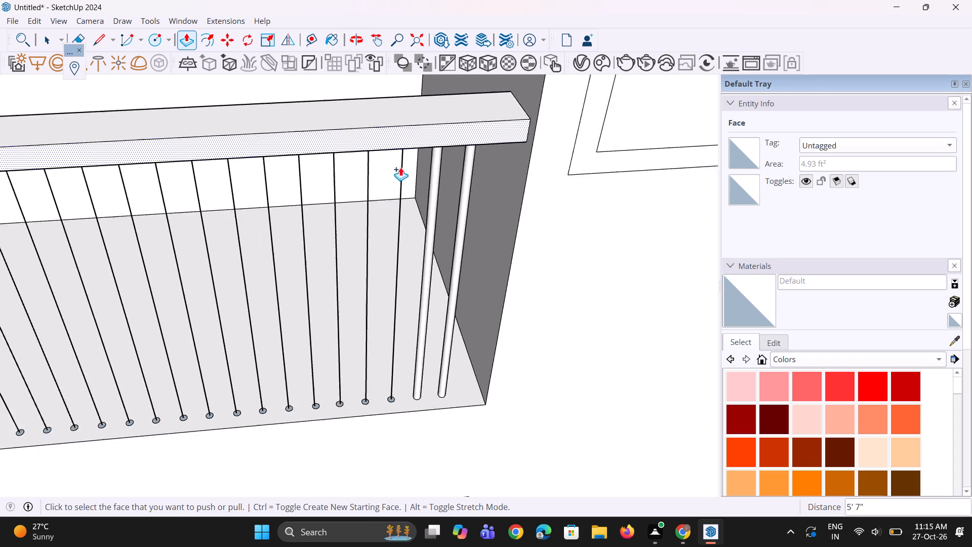
scroll(400, 167, "down", 1)
scroll(396, 355, "up", 8)
double_click(392, 375)
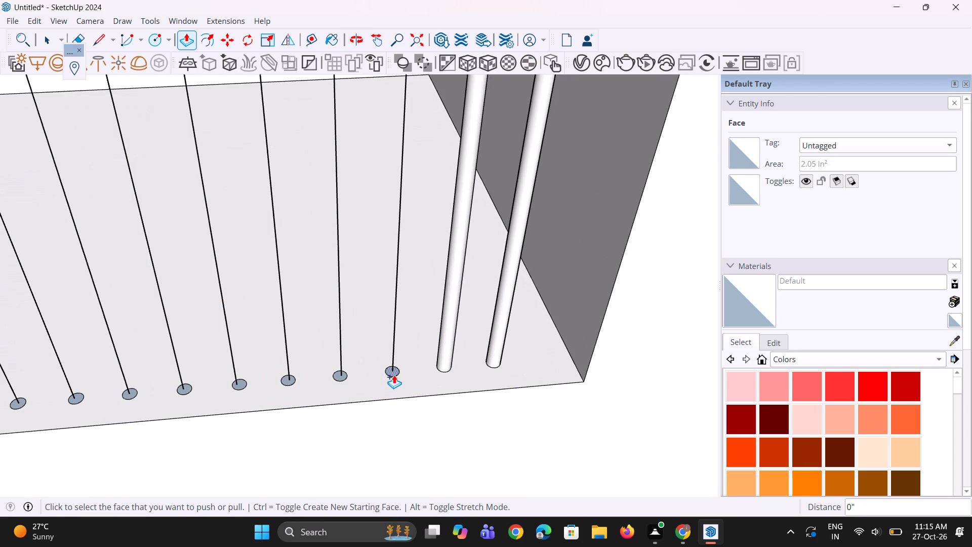
left_click(396, 373)
scroll(403, 330, "down", 3)
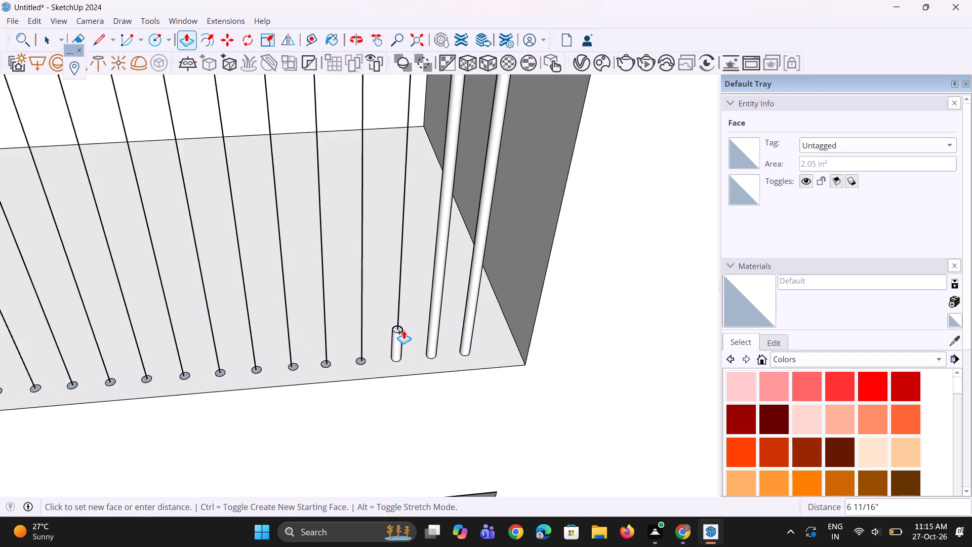
scroll(403, 330, "down", 6)
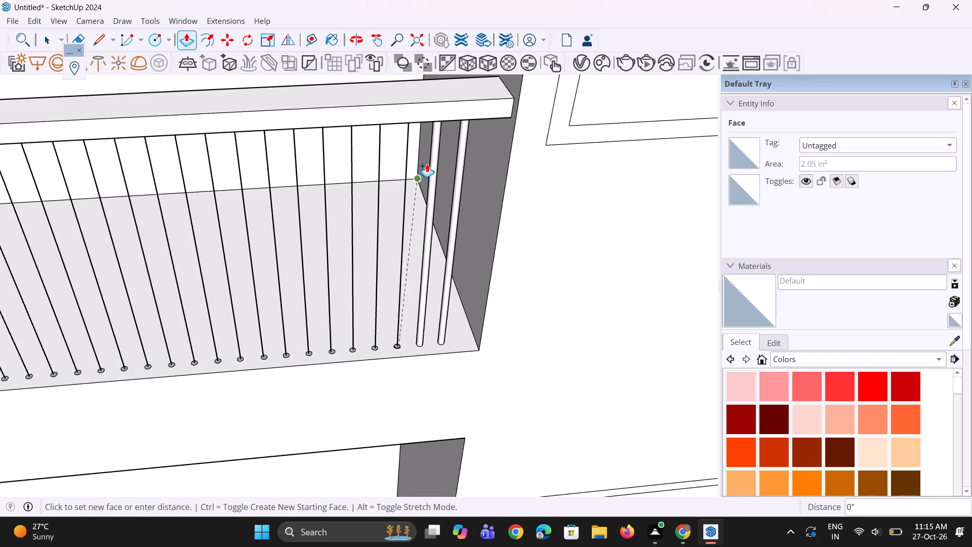
left_click(433, 125)
Repeat the same extrusion on the fourth to eighth baluster circles from the row's end.
scroll(397, 359, "up", 4)
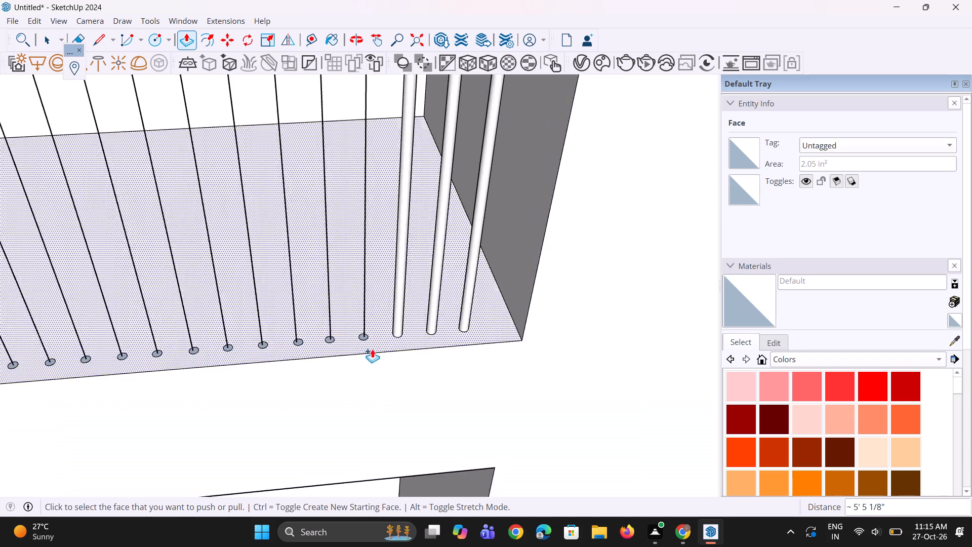
scroll(372, 349, "up", 7)
double_click(366, 330)
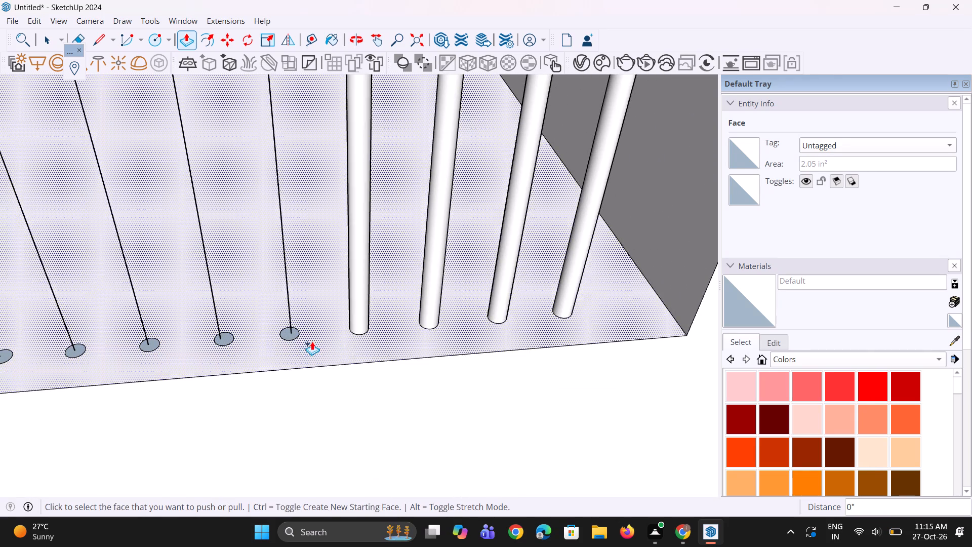
scroll(267, 341, "up", 3)
double_click(296, 333)
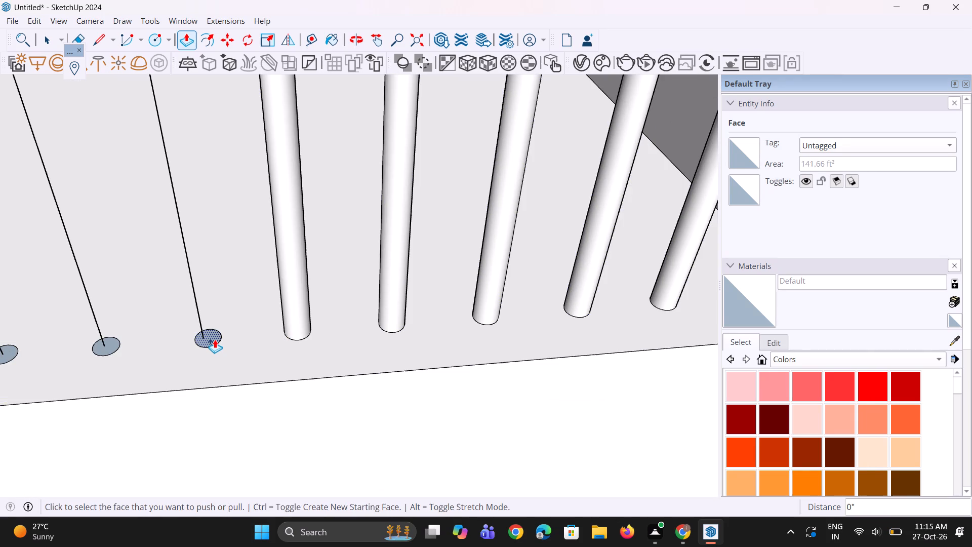
double_click(215, 339)
scroll(328, 385, "down", 5)
scroll(223, 390, "up", 7)
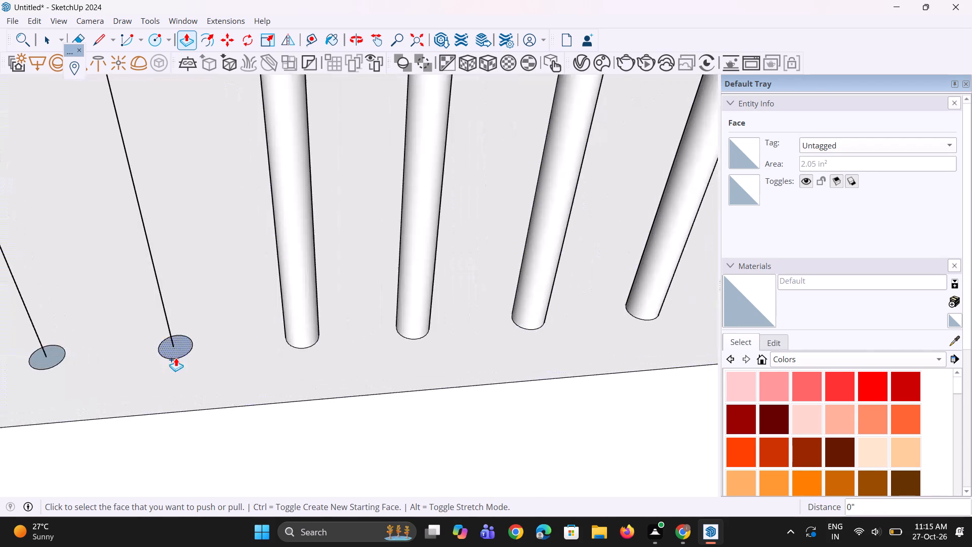
double_click(176, 358)
double_click(52, 359)
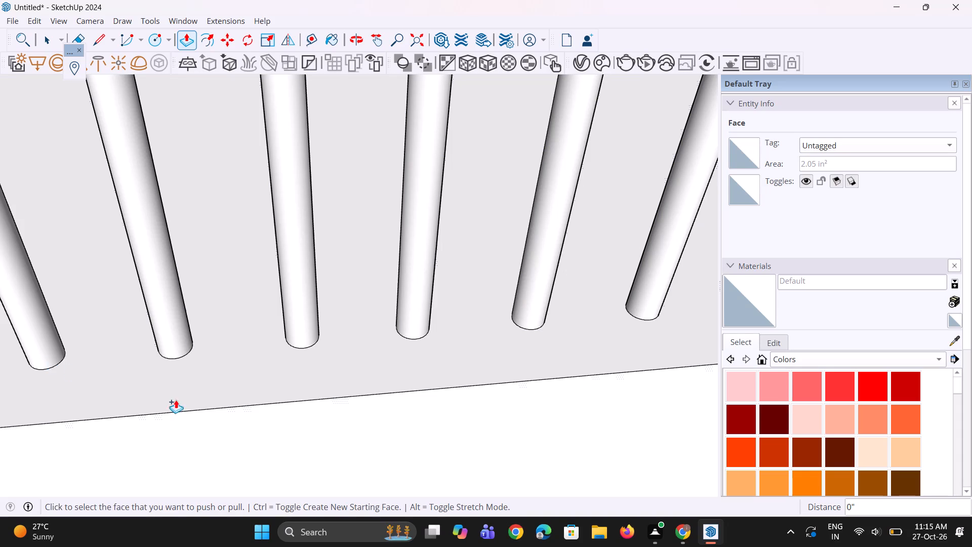
Repeat the same extrusion on the ninth to thirteenth baluster circles from the row's end.
scroll(447, 425, "down", 6)
scroll(534, 413, "down", 11)
scroll(469, 428, "up", 6)
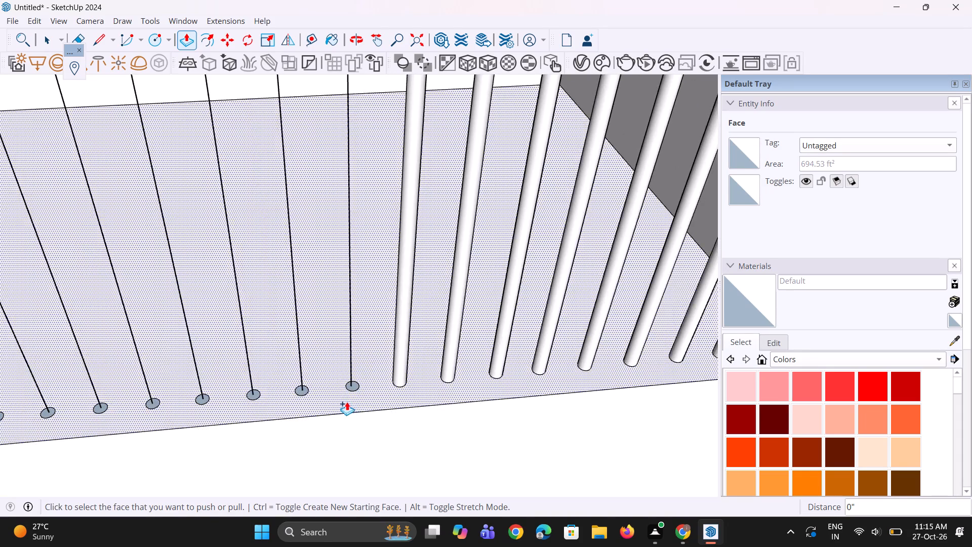
scroll(347, 399, "up", 9)
double_click(357, 383)
double_click(234, 396)
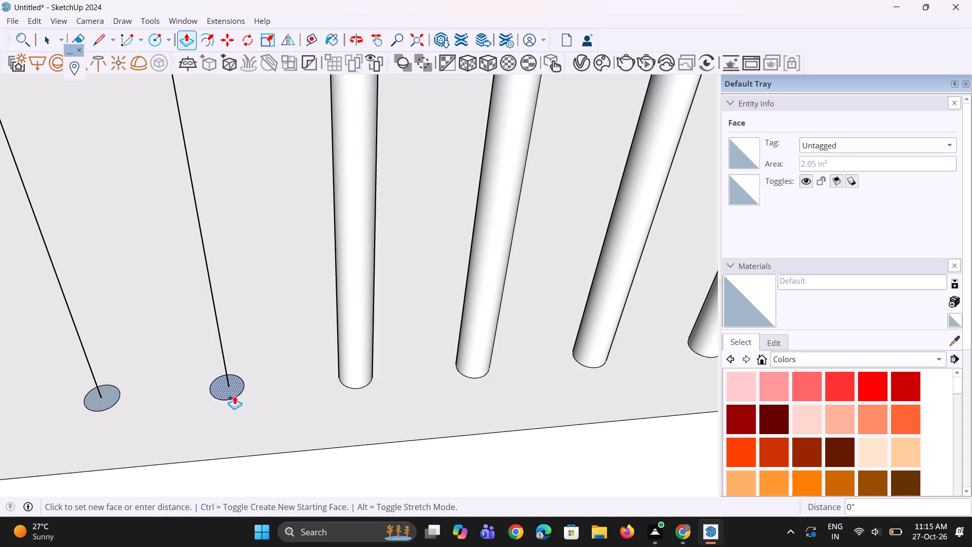
double_click(113, 396)
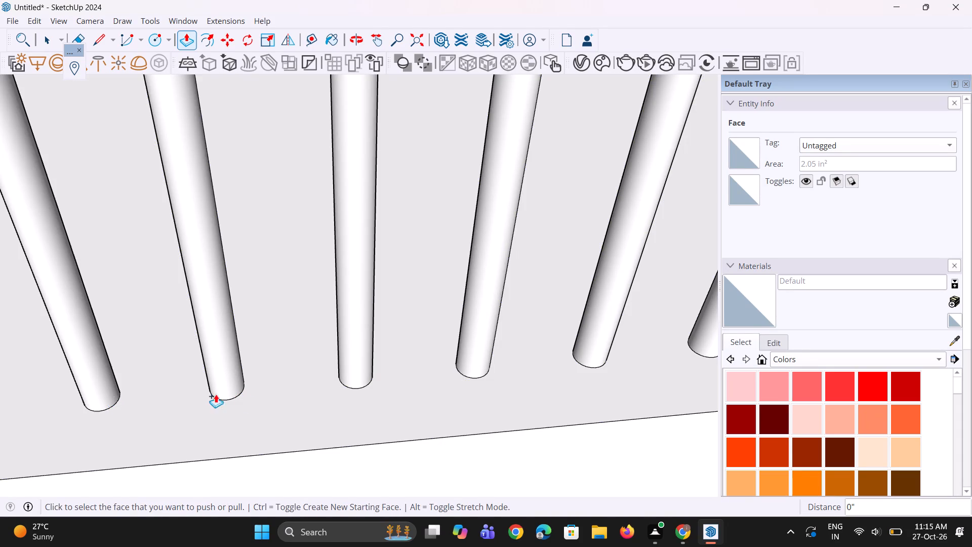
scroll(348, 394, "down", 9)
scroll(260, 406, "up", 5)
scroll(177, 396, "up", 3)
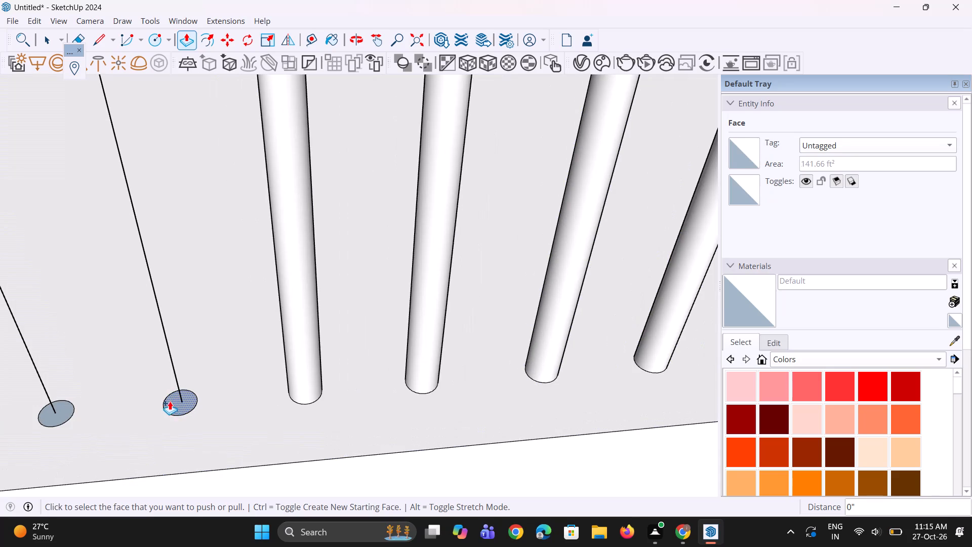
double_click(173, 406)
double_click(64, 419)
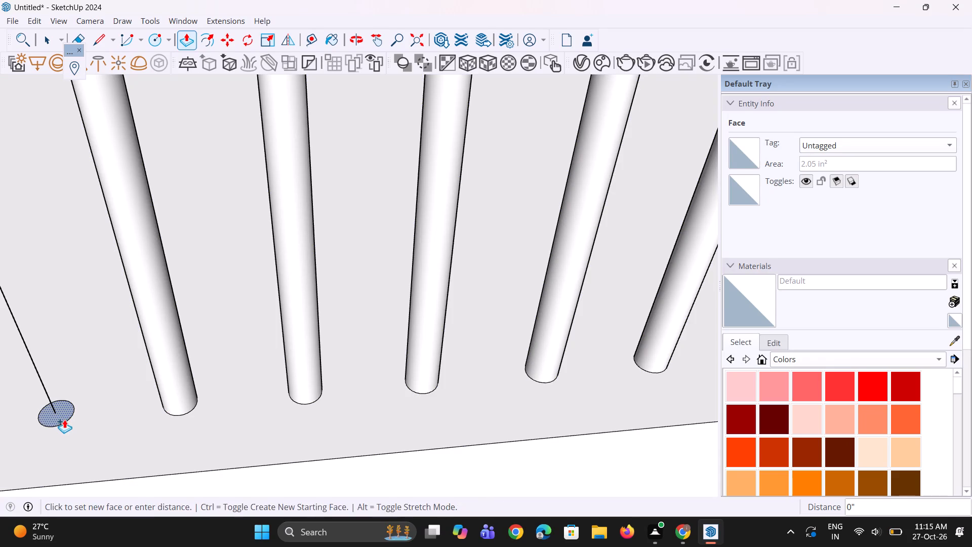
Repeat the same extrusion on the fourteenth to eighteenth baluster circles from the row's end.
scroll(445, 444, "down", 6)
scroll(551, 454, "down", 5)
scroll(246, 481, "up", 4)
scroll(338, 426, "up", 2)
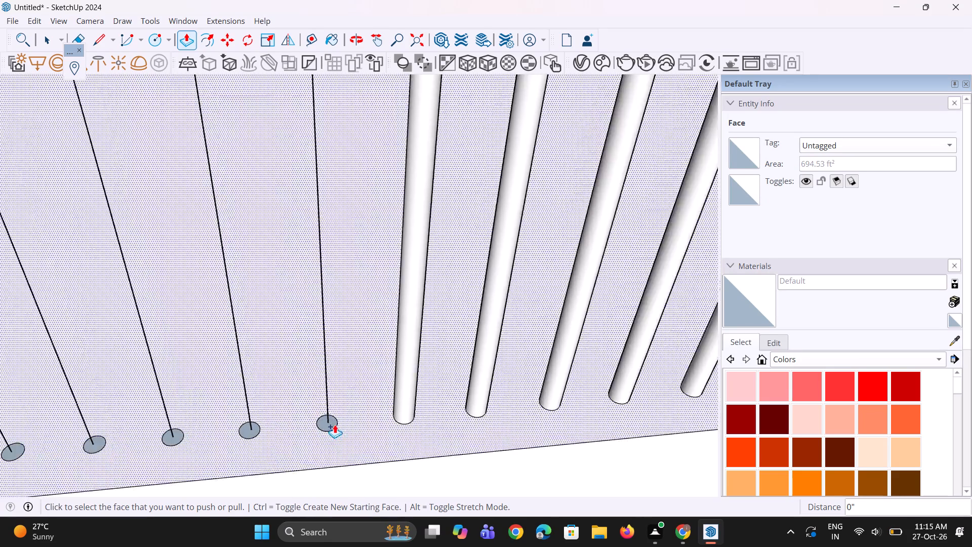
scroll(335, 424, "up", 4)
double_click(323, 429)
double_click(202, 440)
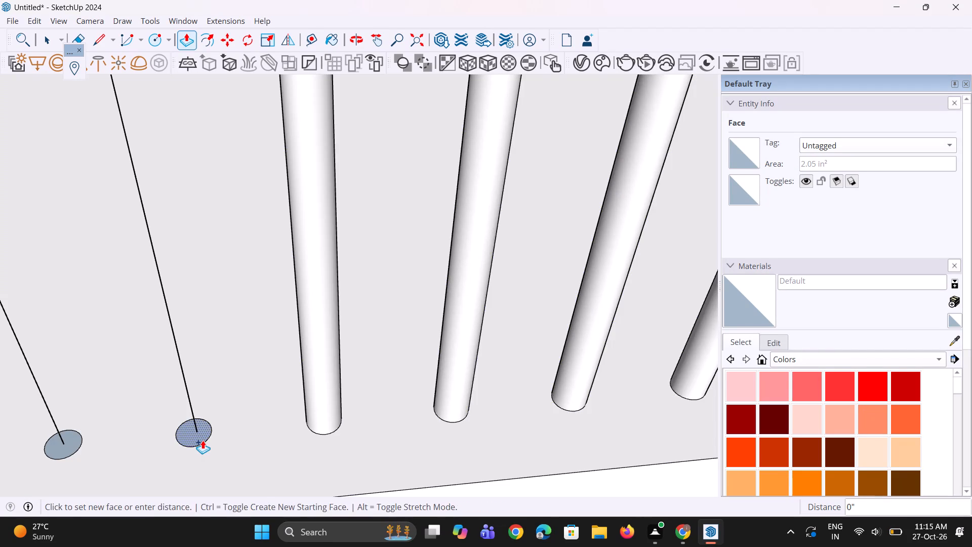
double_click(67, 448)
scroll(384, 386, "down", 2)
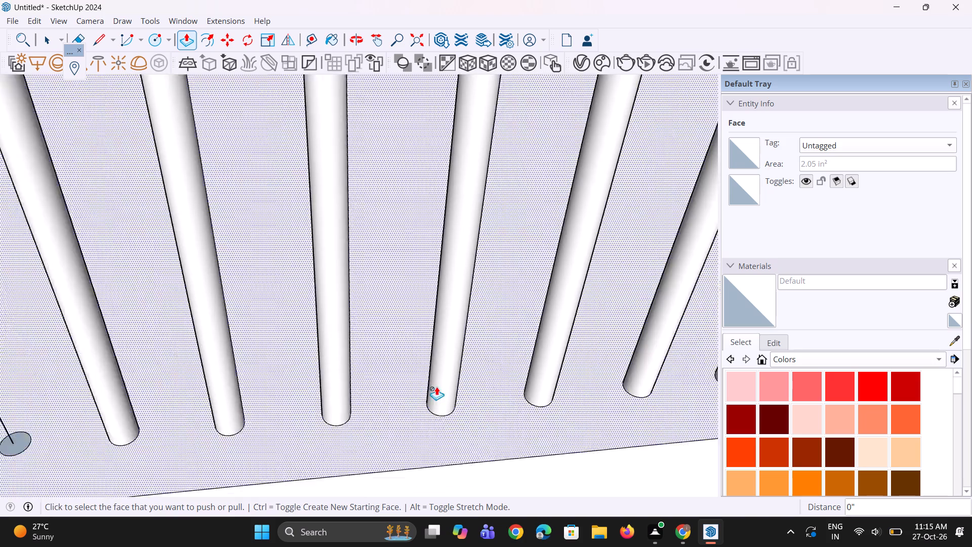
scroll(436, 386, "down", 6)
scroll(271, 433, "up", 4)
scroll(178, 410, "up", 2)
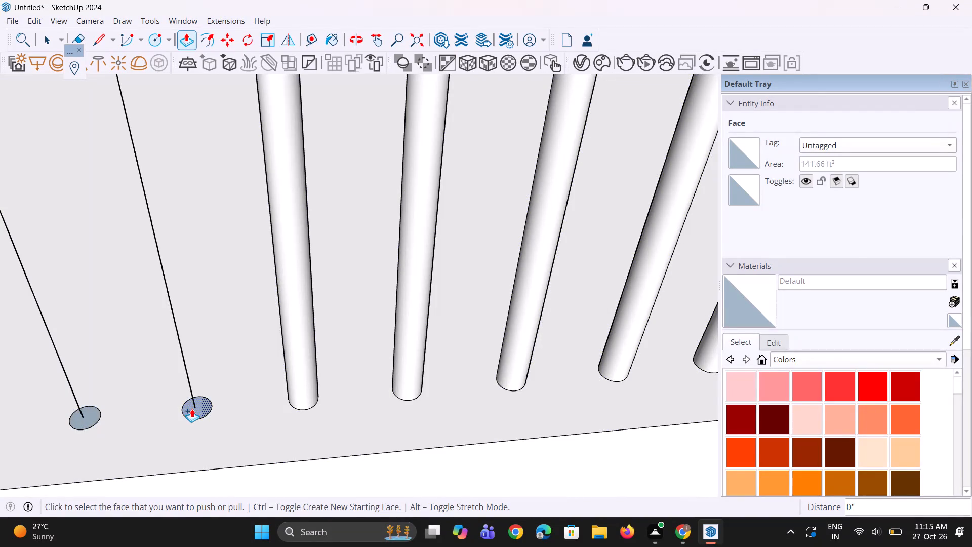
double_click(192, 409)
double_click(83, 425)
Repeat the same extrusion on the next three baluster circles along the row.
scroll(406, 395, "down", 3)
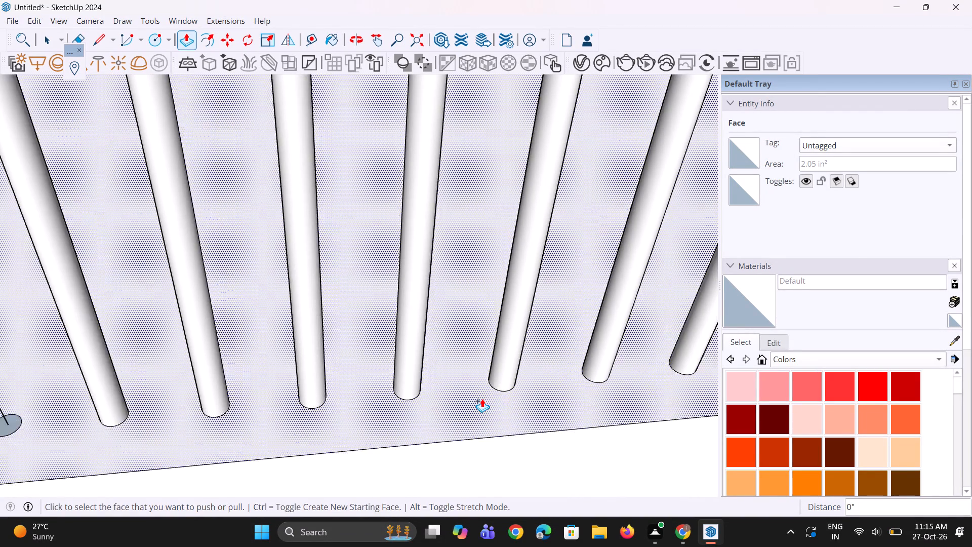
scroll(492, 395, "down", 10)
scroll(381, 408, "up", 5)
scroll(309, 416, "up", 4)
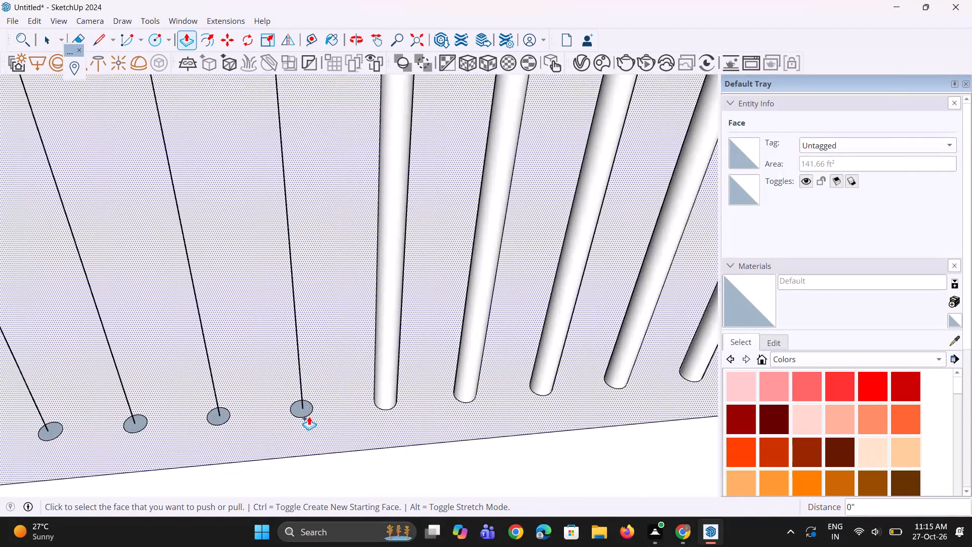
double_click(304, 415)
scroll(219, 418, "up", 3)
double_click(214, 420)
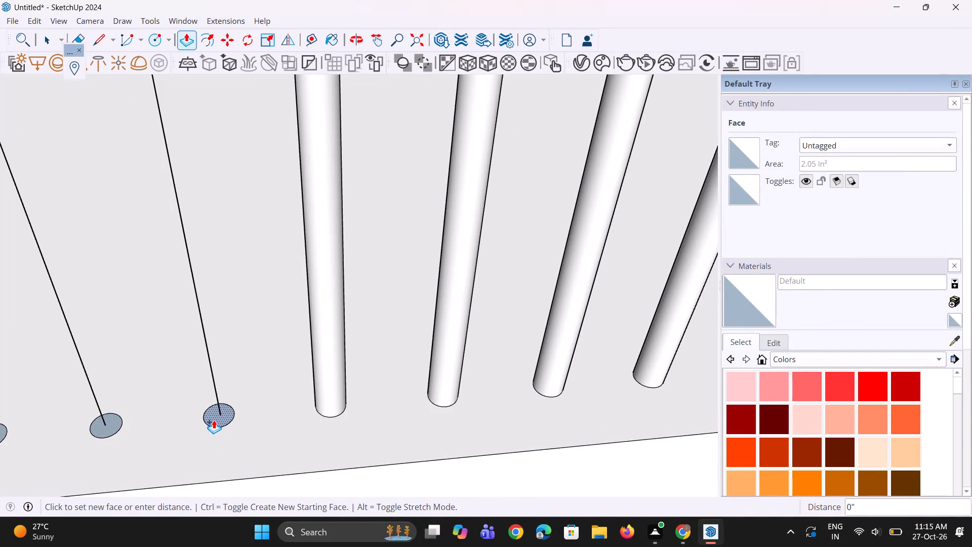
double_click(111, 431)
Repeat the same extrusion on the following four baluster circles along the row.
scroll(464, 366, "down", 4)
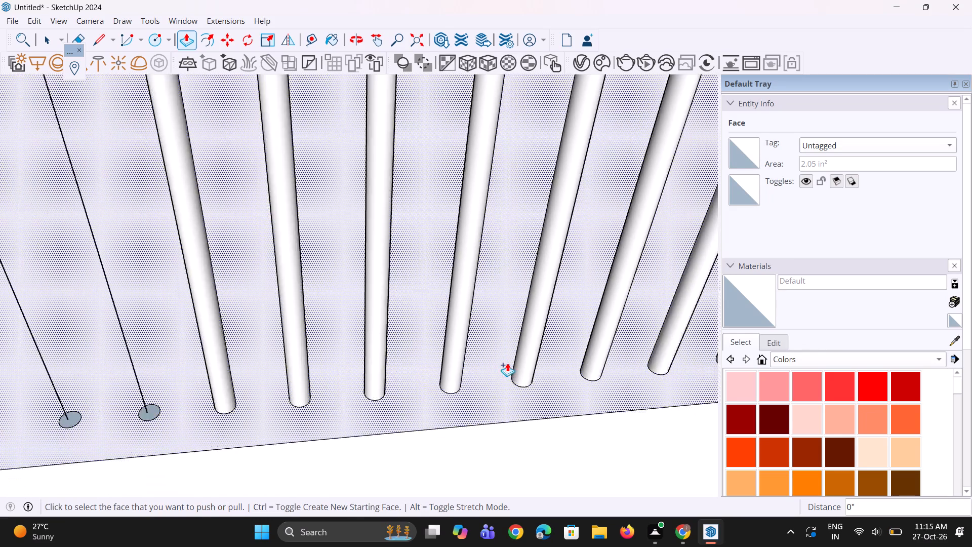
scroll(507, 363, "down", 10)
scroll(357, 374, "up", 11)
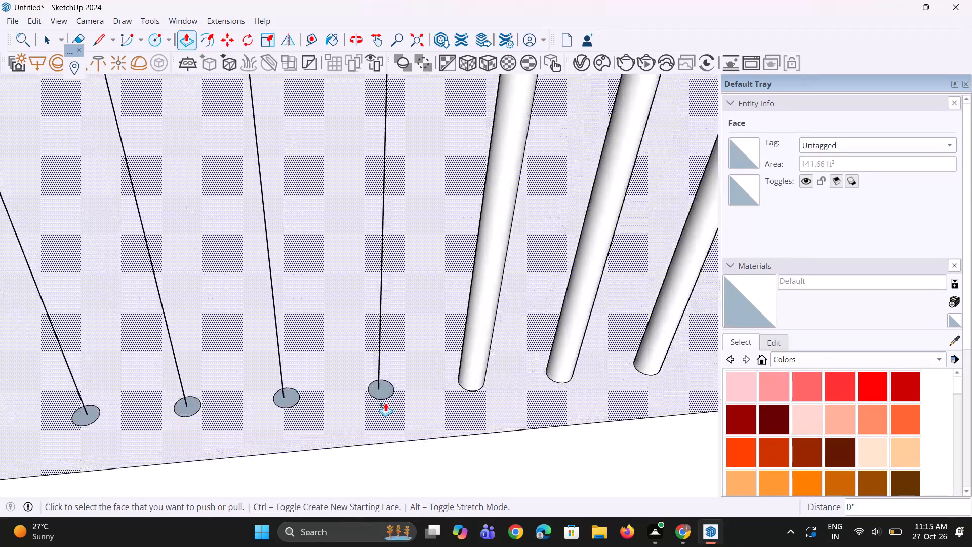
double_click(382, 389)
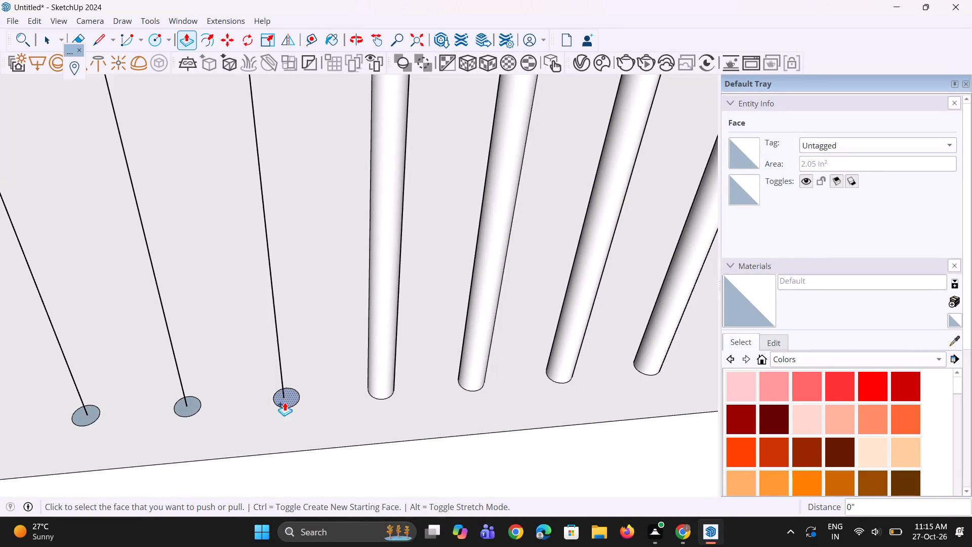
double_click(285, 402)
double_click(193, 408)
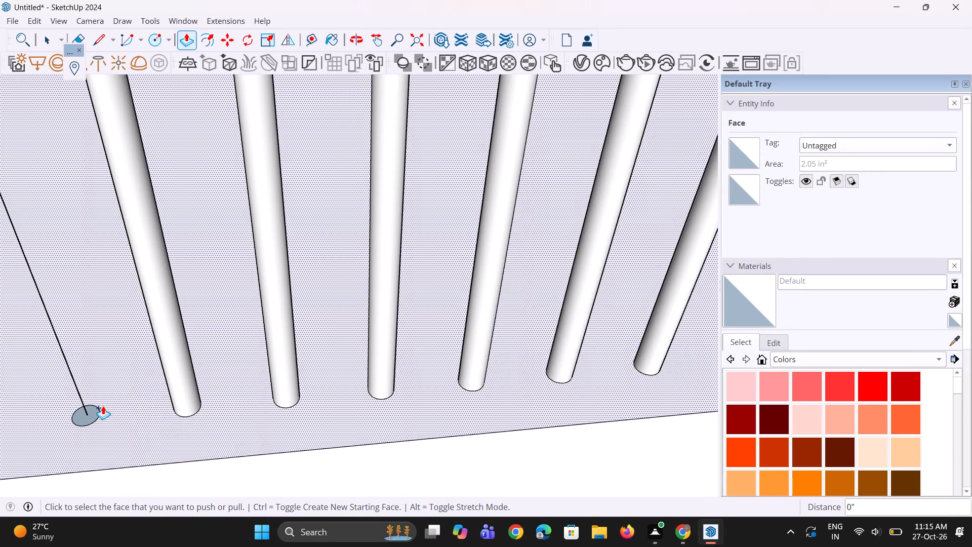
double_click(91, 410)
Repeat the same extrusion on the last two baluster circles at the far end of the row.
scroll(225, 373, "down", 9)
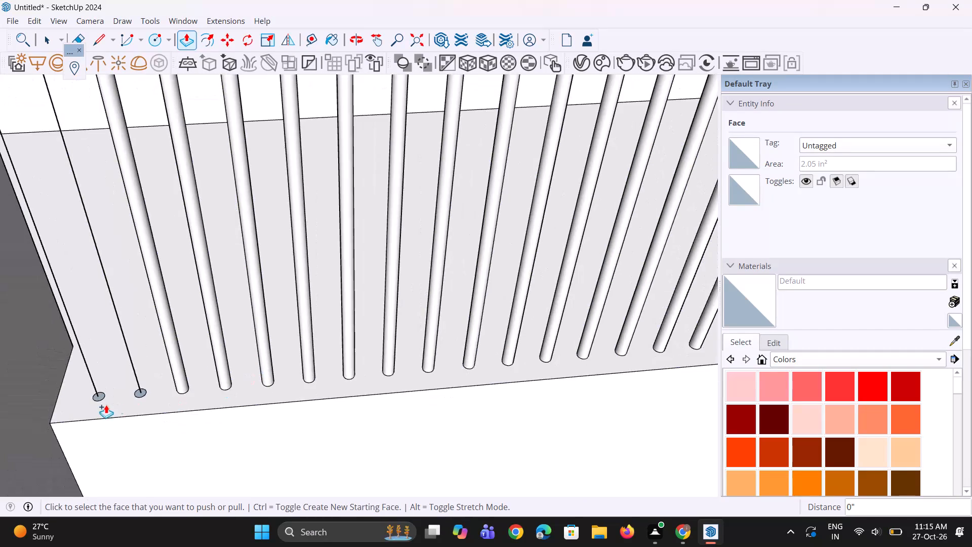
scroll(101, 405, "up", 7)
double_click(98, 400)
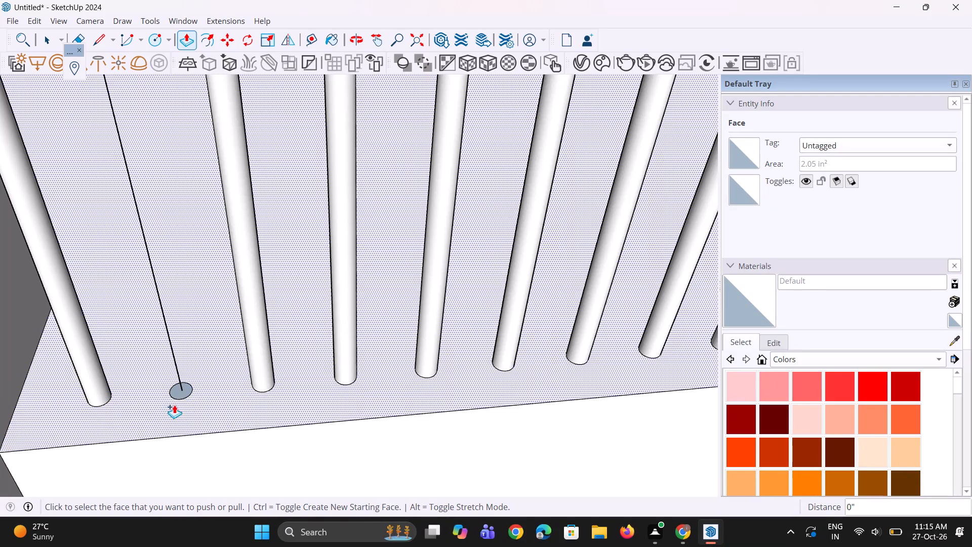
double_click(188, 396)
Extrude the end baluster circle beside the side wall in the narrower upper bay by the same distance, up to its rail.
scroll(169, 354, "down", 6)
scroll(228, 331, "down", 2)
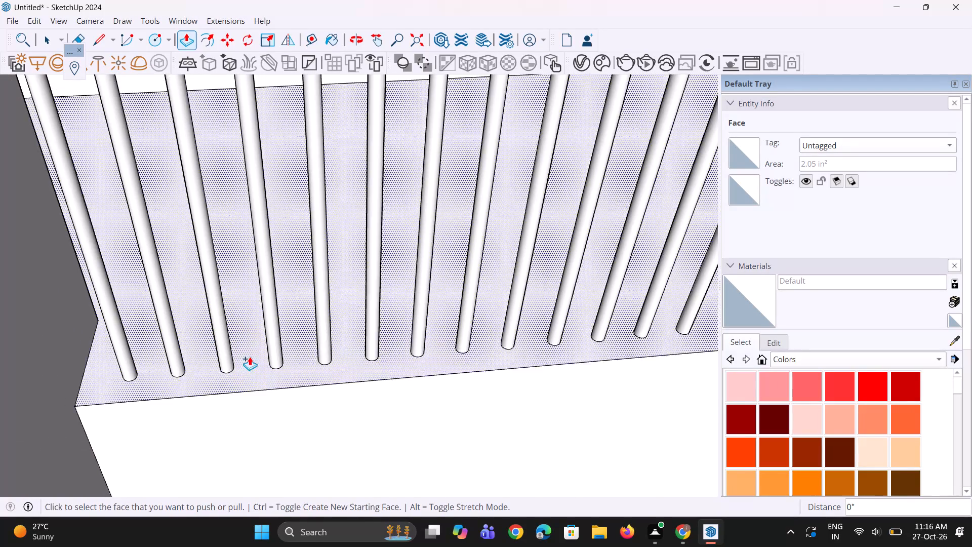
scroll(250, 357, "down", 14)
middle_click_drag(369, 350, 423, 106)
scroll(423, 106, "down", 15)
middle_click_drag(402, 229, 310, 401)
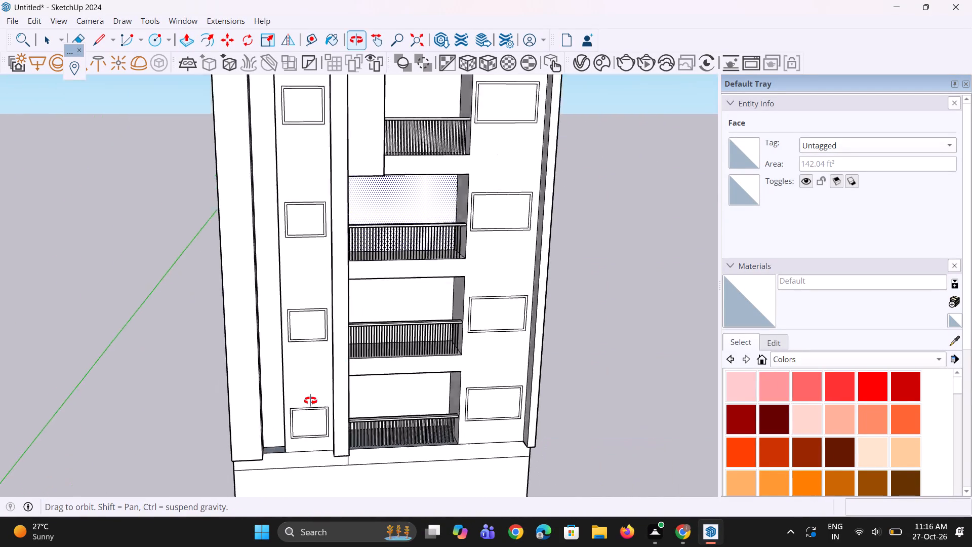
middle_click_drag(310, 401, 268, 486)
scroll(416, 318, "up", 8)
scroll(518, 231, "up", 8)
middle_click_drag(497, 212, 499, 177)
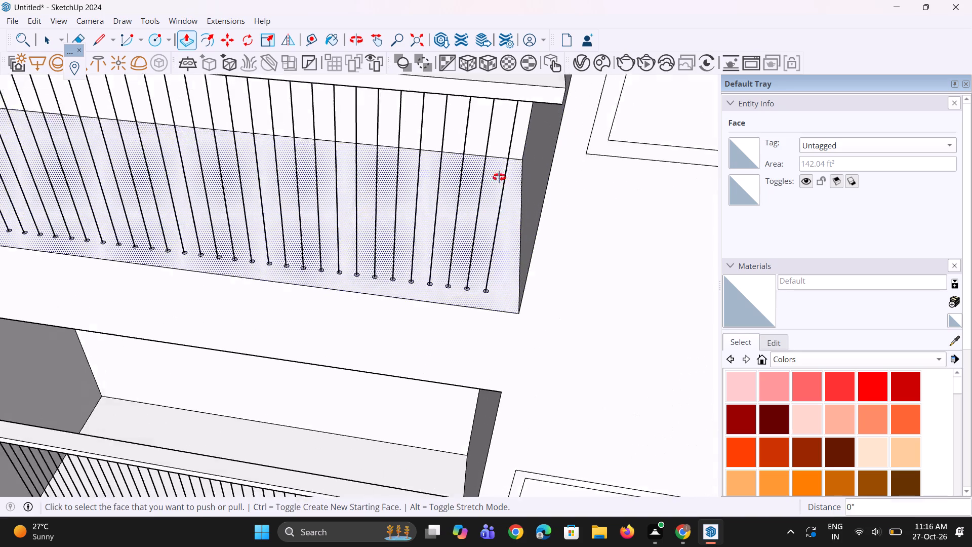
middle_click_drag(499, 177, 529, 134)
scroll(519, 216, "down", 5)
middle_click_drag(514, 111, 520, 41)
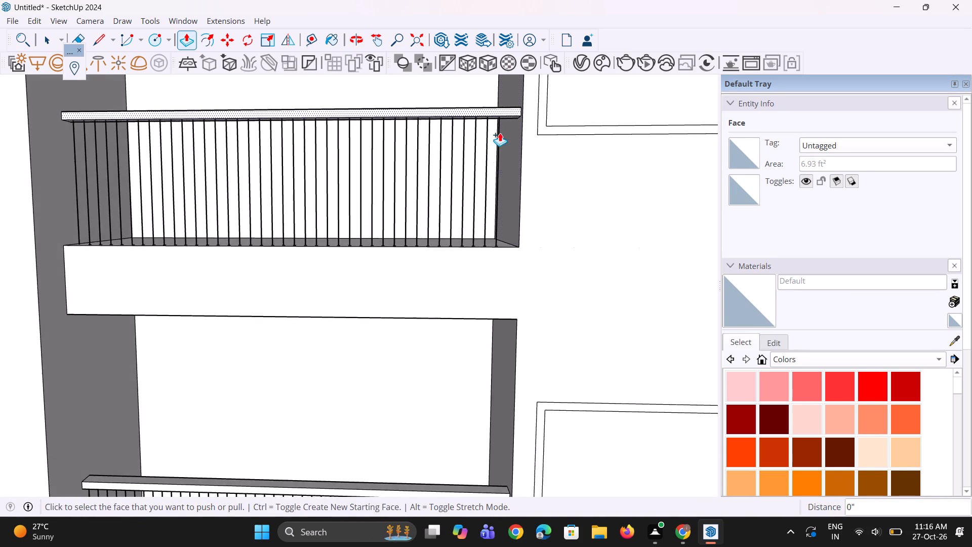
scroll(497, 178, "up", 5)
middle_click_drag(509, 106, 489, 287)
scroll(484, 316, "up", 7)
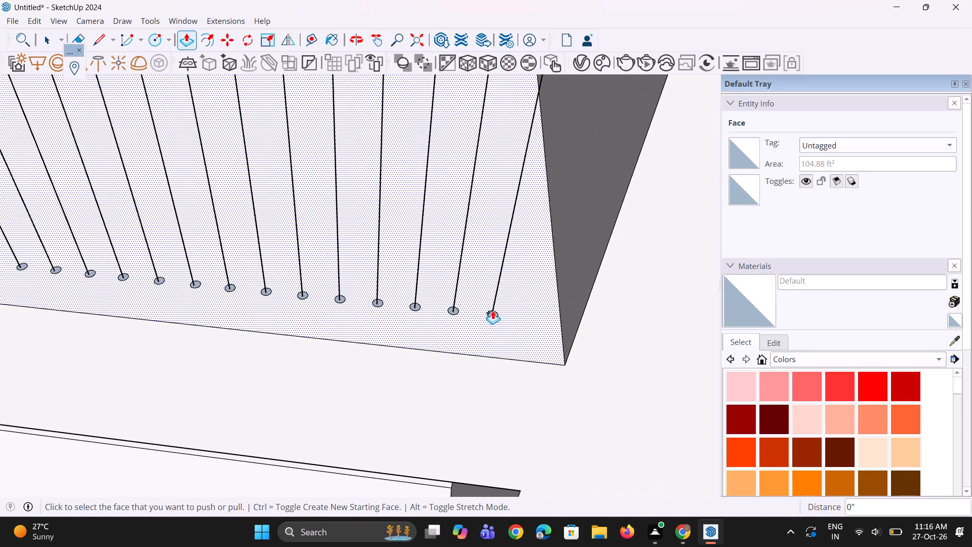
double_click(492, 315)
scroll(491, 361, "down", 5)
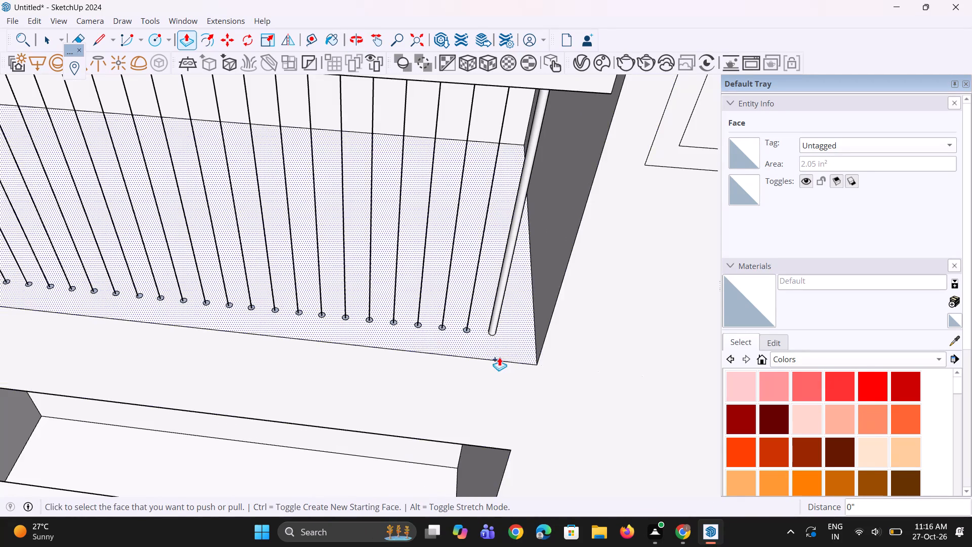
middle_click_drag(499, 357, 561, 335)
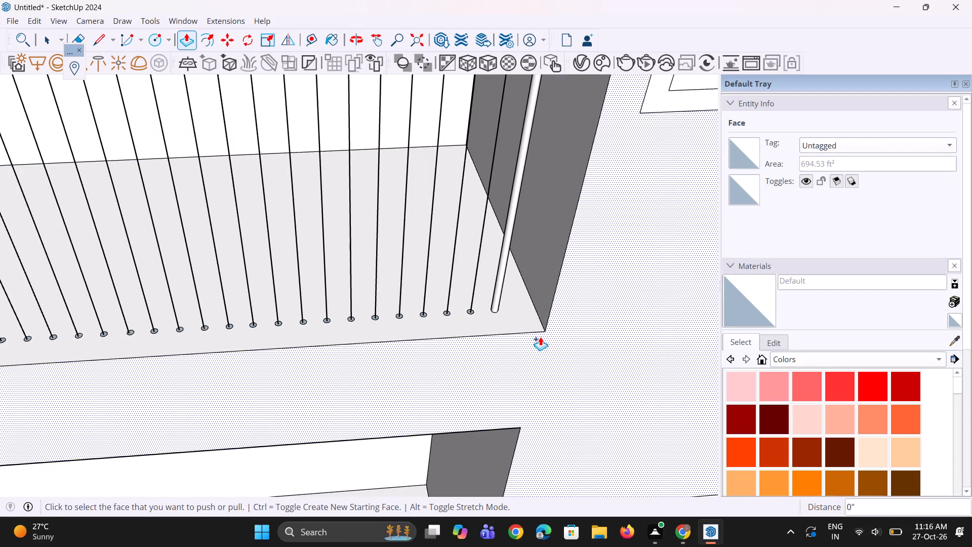
Save the model in the Documents folder as KLKLKL in SketchUp Models (*.skp) format.
key("ctrl+s")
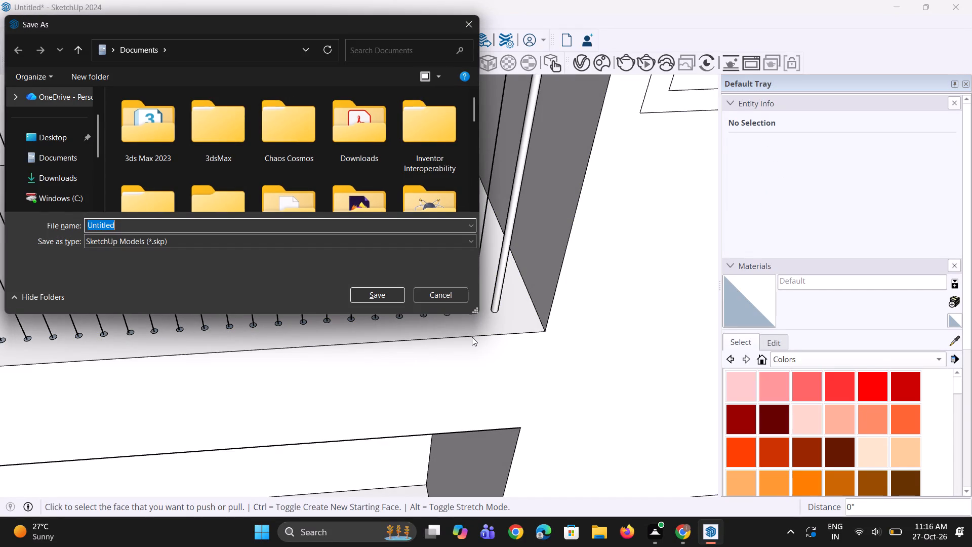
type("KL")
type("KLKL")
key("Return")
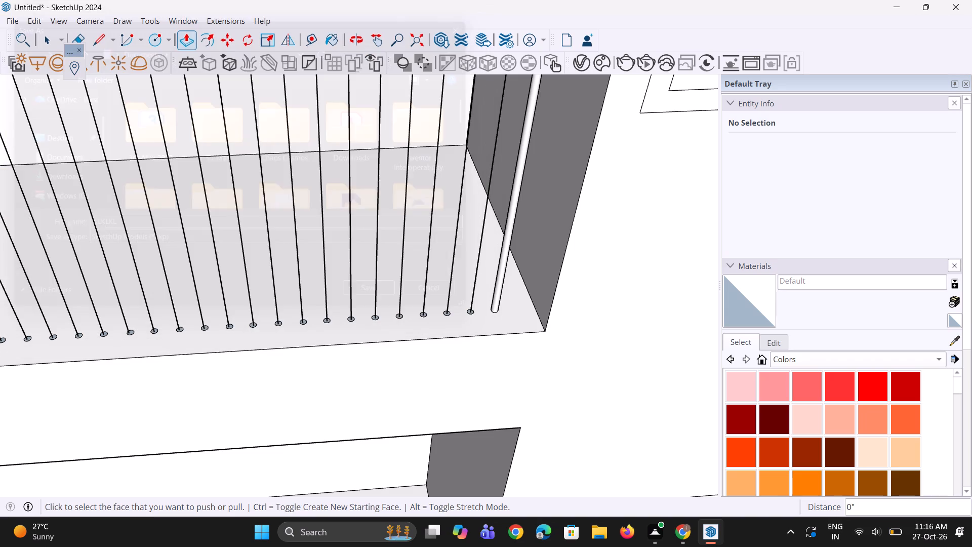
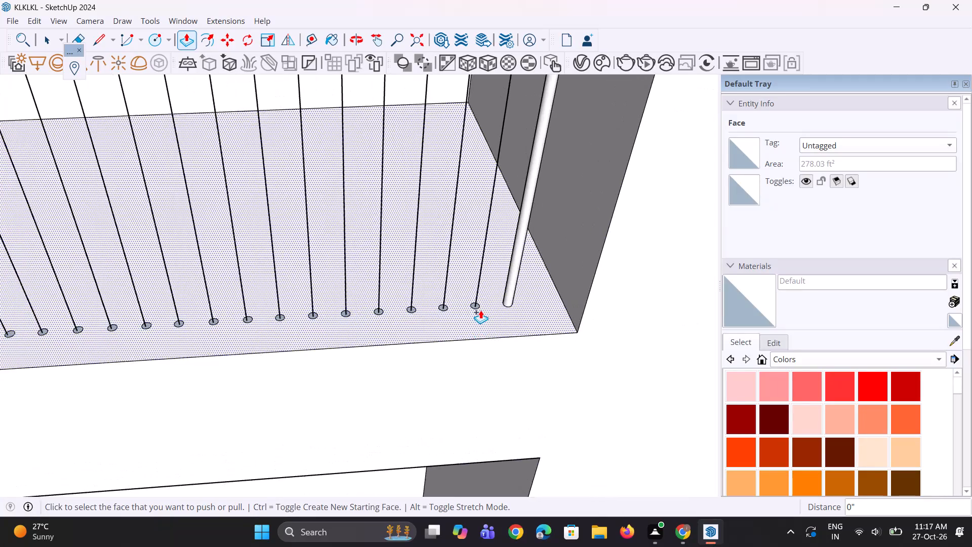
Extrude the second baluster circle from the wall end of the balcony, repeating the previous Push/Pull distance.
scroll(480, 310, "up", 3)
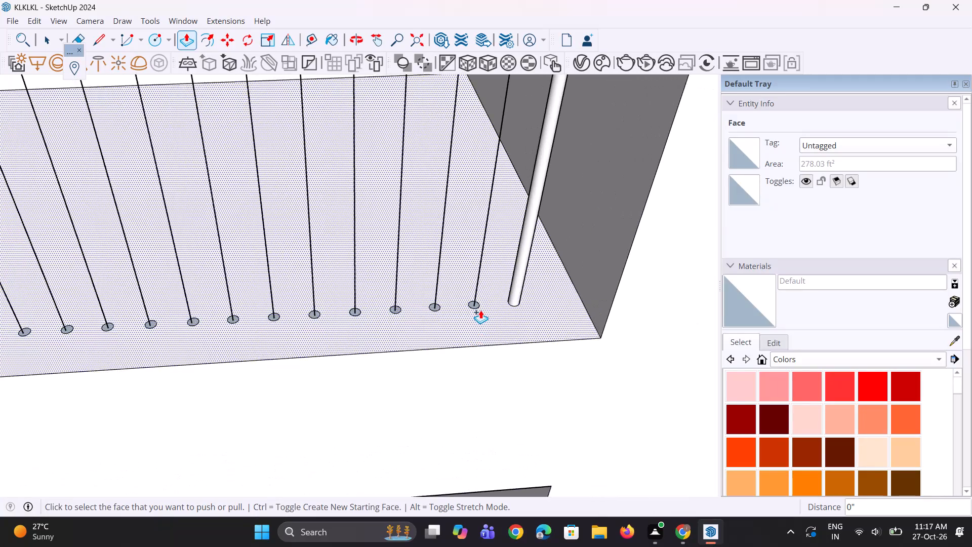
double_click(476, 305)
Extrude the third baluster circle up to the underside of the handrail, about 5' 5 3/4".
scroll(484, 445, "down", 10)
middle_click_drag(473, 402, 483, 241)
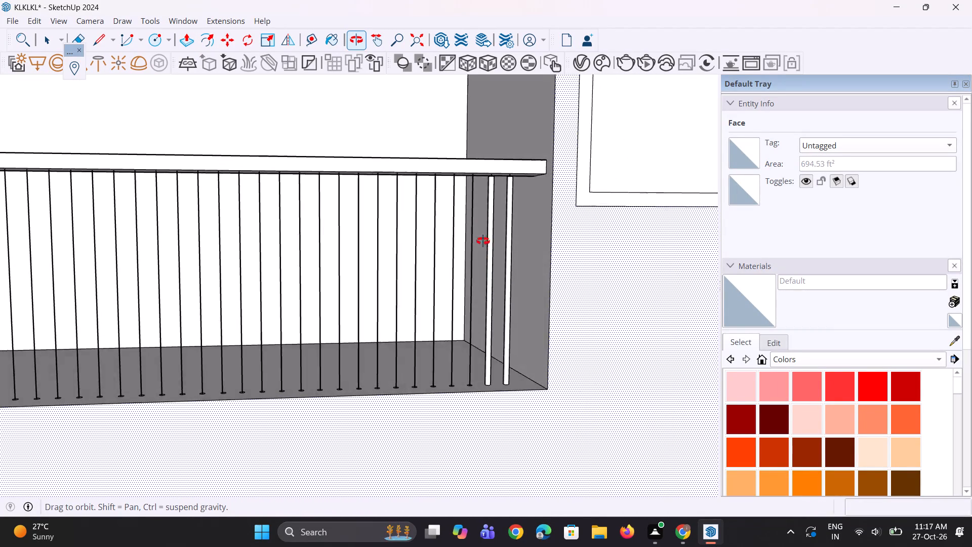
middle_click_drag(483, 241, 464, 361)
scroll(460, 419, "up", 8)
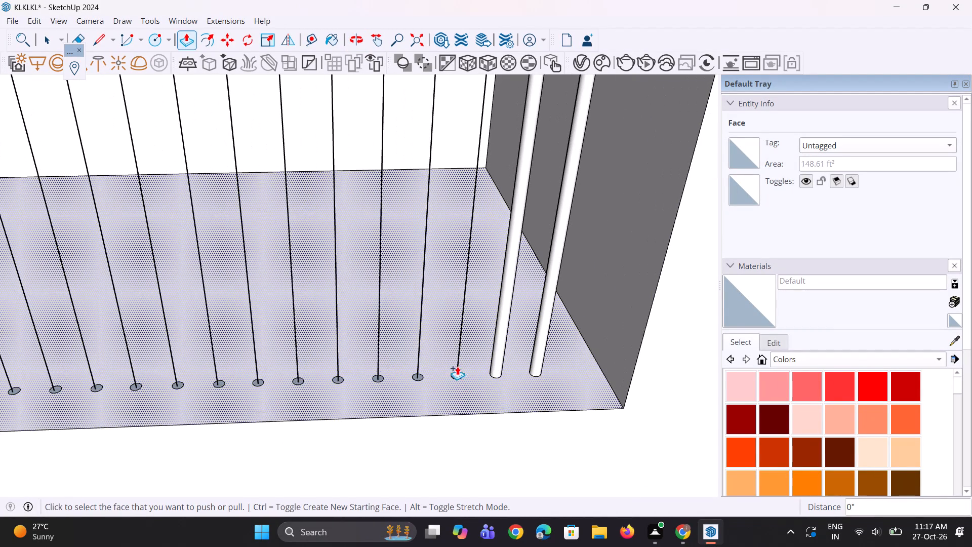
left_click(453, 376)
scroll(475, 276, "down", 7)
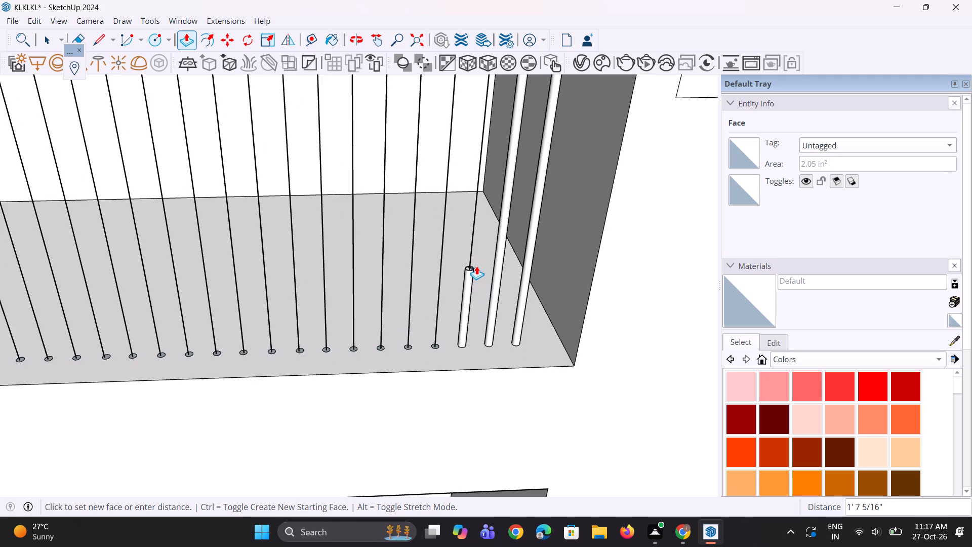
scroll(476, 266, "down", 4)
left_click(529, 138)
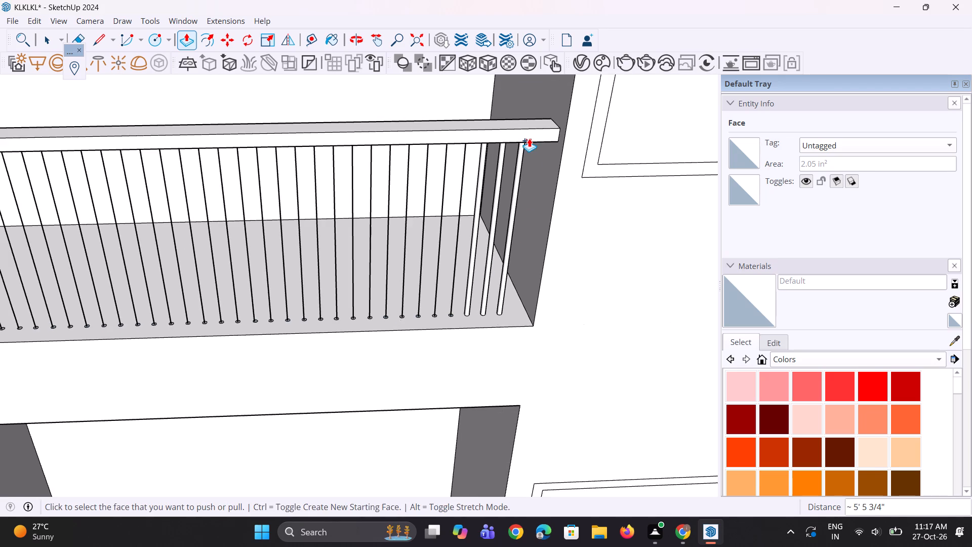
Repeat the roughly 5' 5 3/4" extrusion on the next five baluster circles along the balcony edge.
middle_click_drag(494, 141, 498, 133)
scroll(426, 322, "up", 3)
scroll(480, 308, "up", 10)
double_click(449, 316)
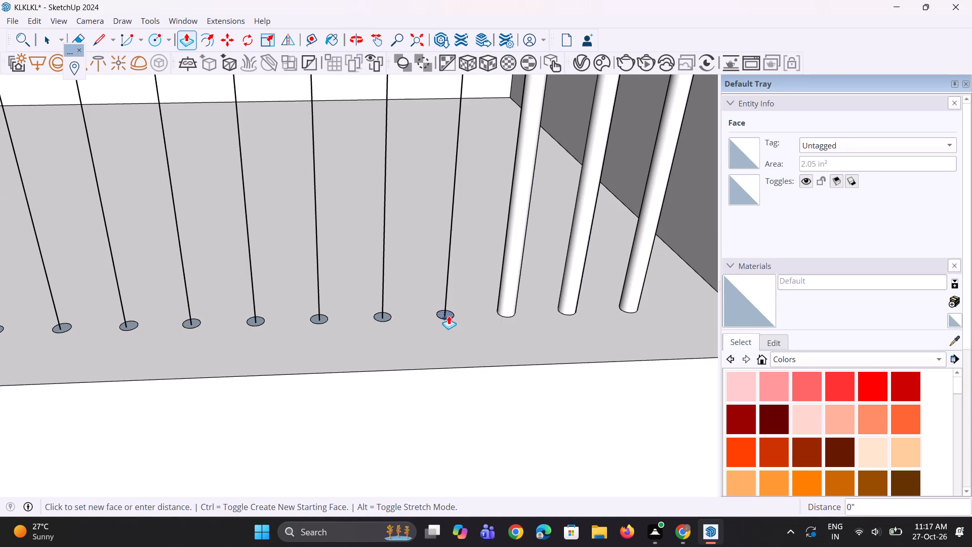
double_click(383, 318)
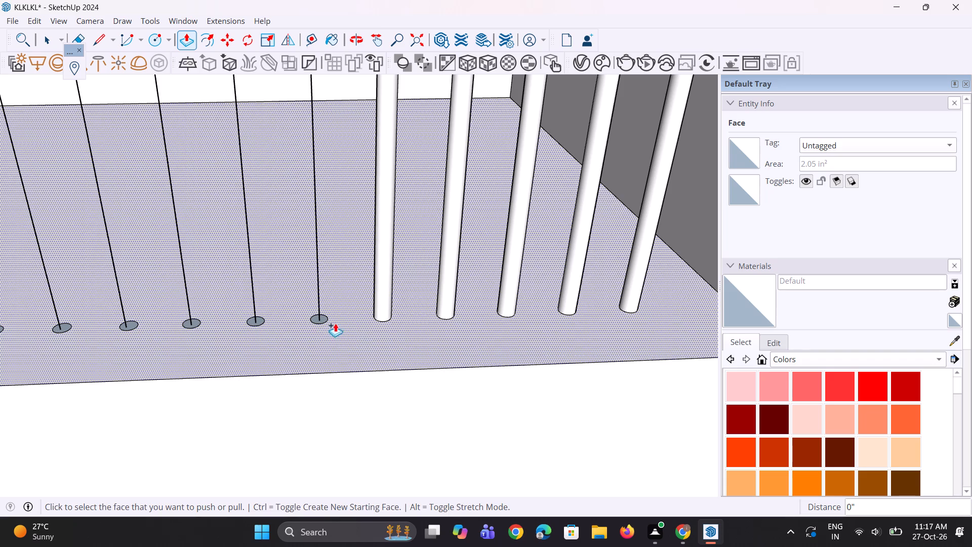
double_click(317, 321)
double_click(261, 321)
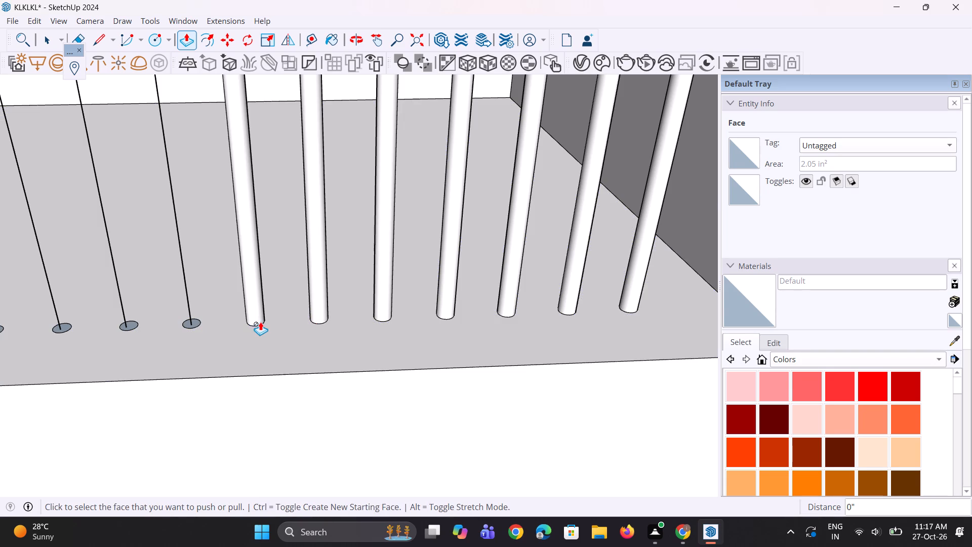
scroll(207, 320, "up", 2)
double_click(190, 324)
Repeat the same Push/Pull extrusion on the following four baluster circles, working away from the finished balusters.
scroll(437, 377, "down", 4)
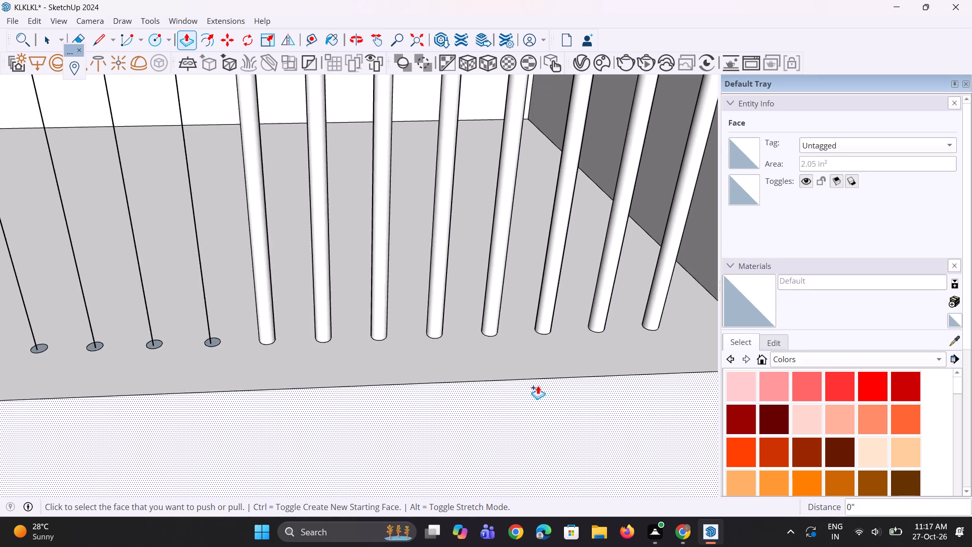
scroll(539, 385, "down", 8)
scroll(300, 369, "up", 4)
scroll(402, 368, "up", 5)
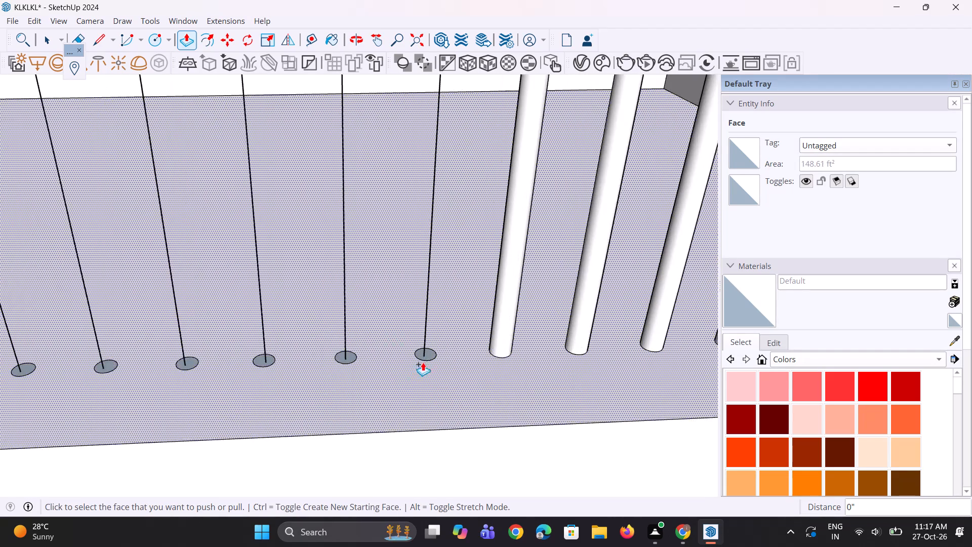
scroll(423, 362, "up", 3)
double_click(425, 357)
double_click(325, 363)
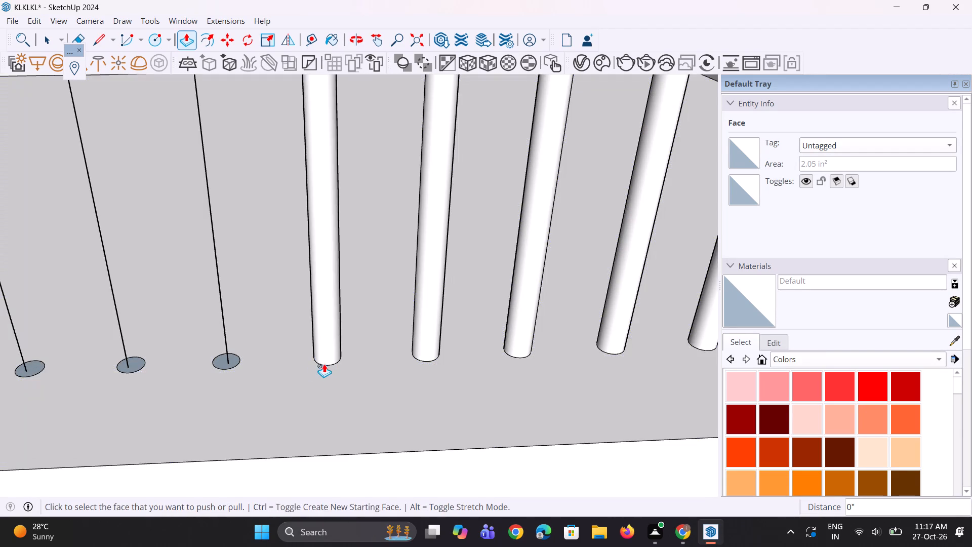
left_click(225, 368)
left_click(224, 368)
double_click(128, 369)
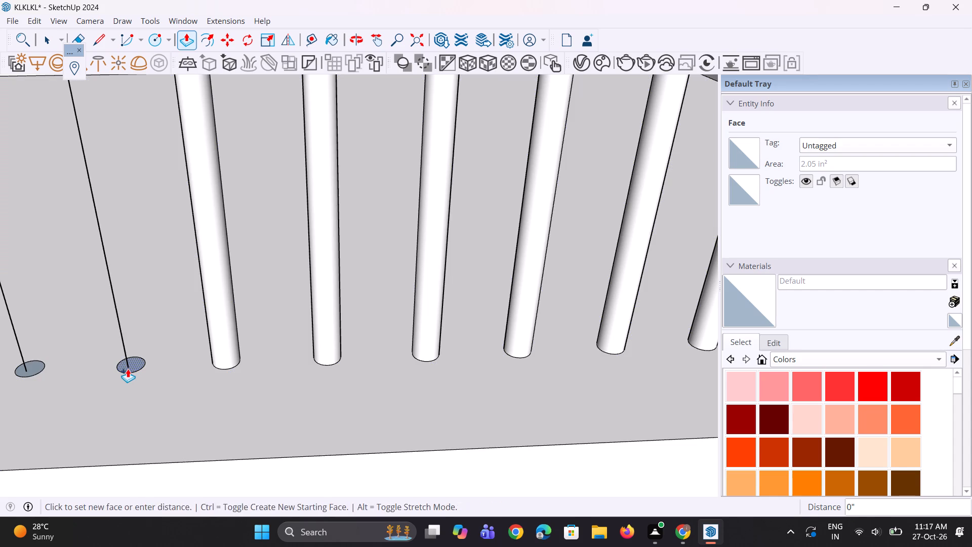
Repeat the same Push/Pull extrusion on the next two baluster circles in the row.
scroll(552, 438, "down", 7)
scroll(621, 458, "down", 5)
scroll(400, 436, "up", 3)
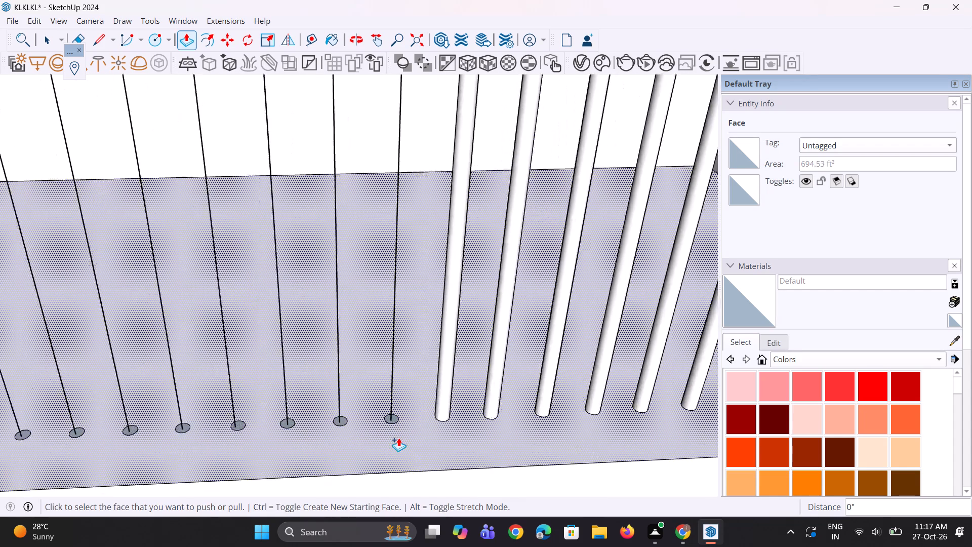
scroll(398, 438, "up", 10)
double_click(387, 399)
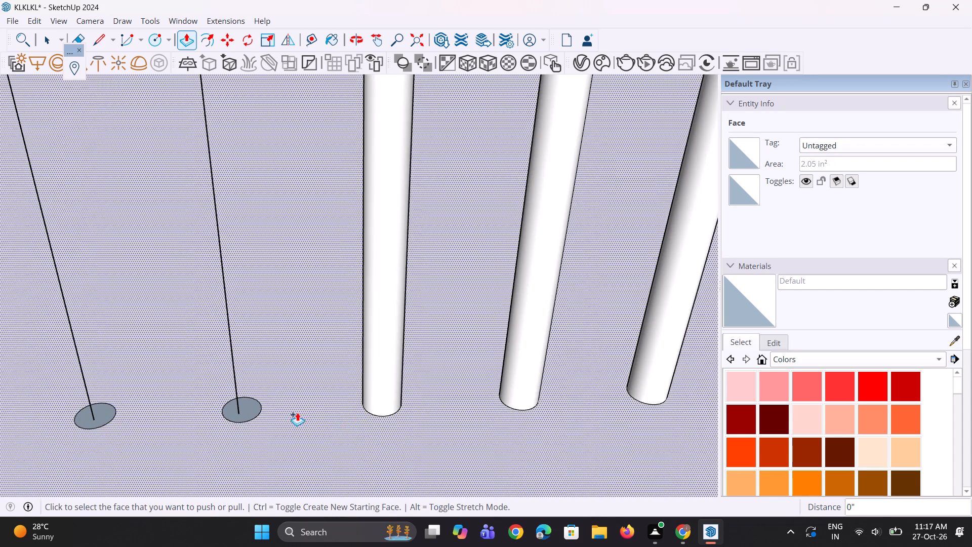
double_click(240, 411)
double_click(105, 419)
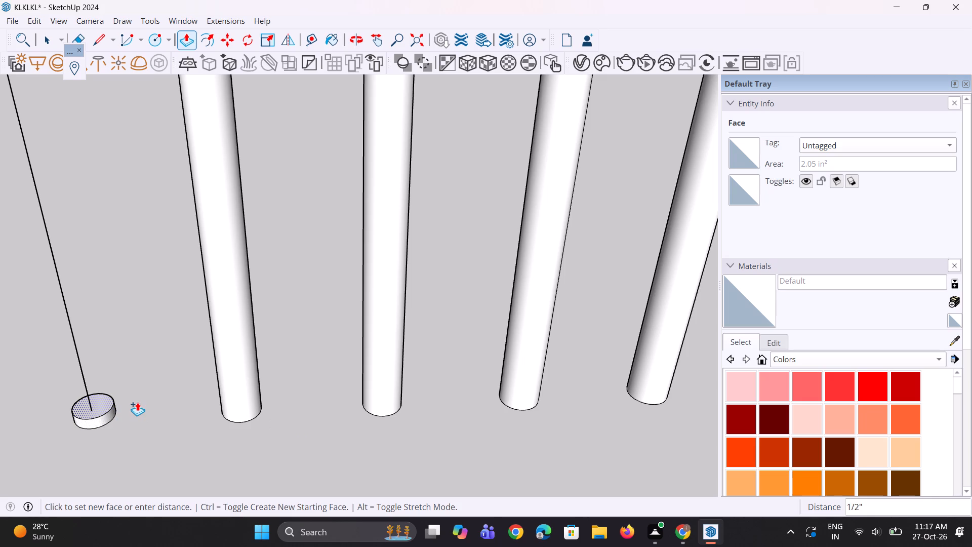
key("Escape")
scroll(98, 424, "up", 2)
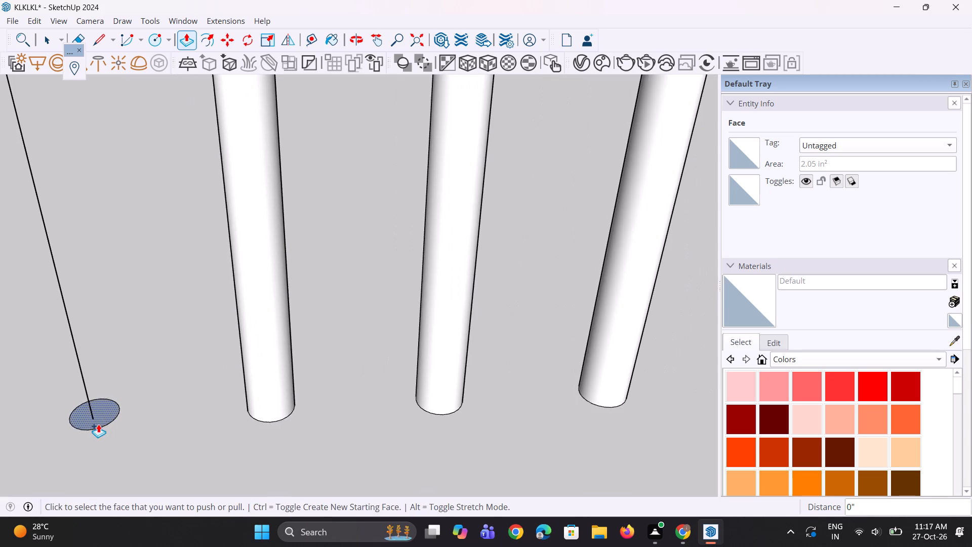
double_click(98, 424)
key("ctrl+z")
Extrude the circle beside the last finished baluster up to the underside of the handrail, about 5' 5 3/4".
left_click(99, 424)
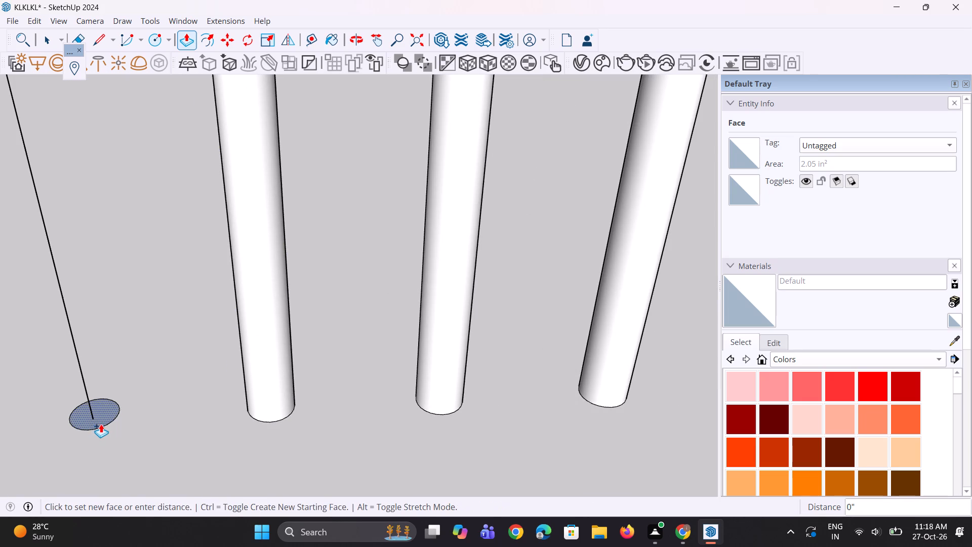
scroll(209, 362, "down", 14)
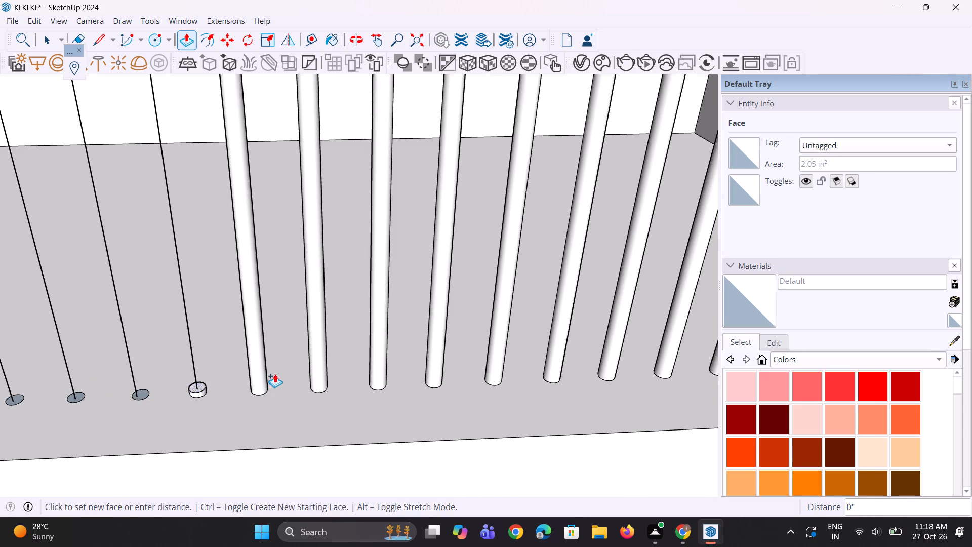
scroll(274, 374, "down", 14)
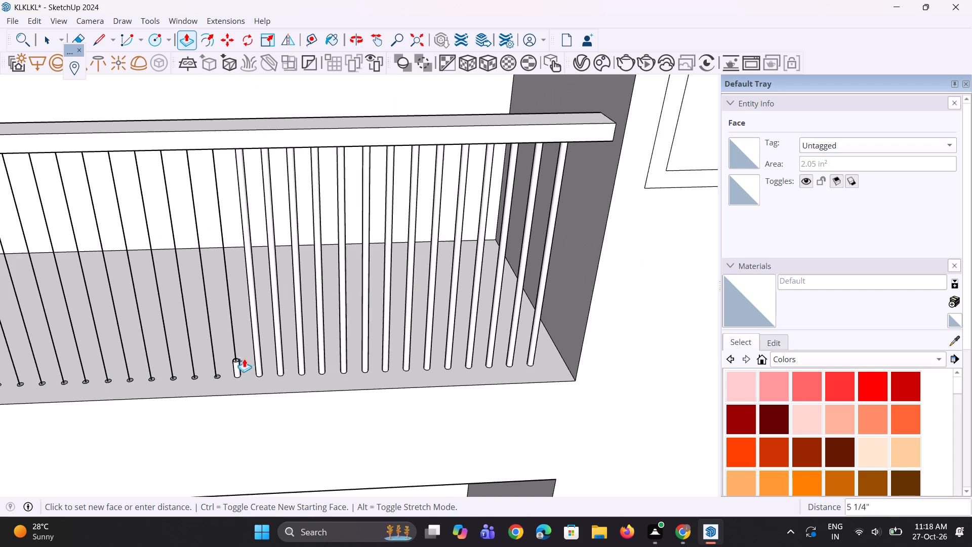
left_click(235, 149)
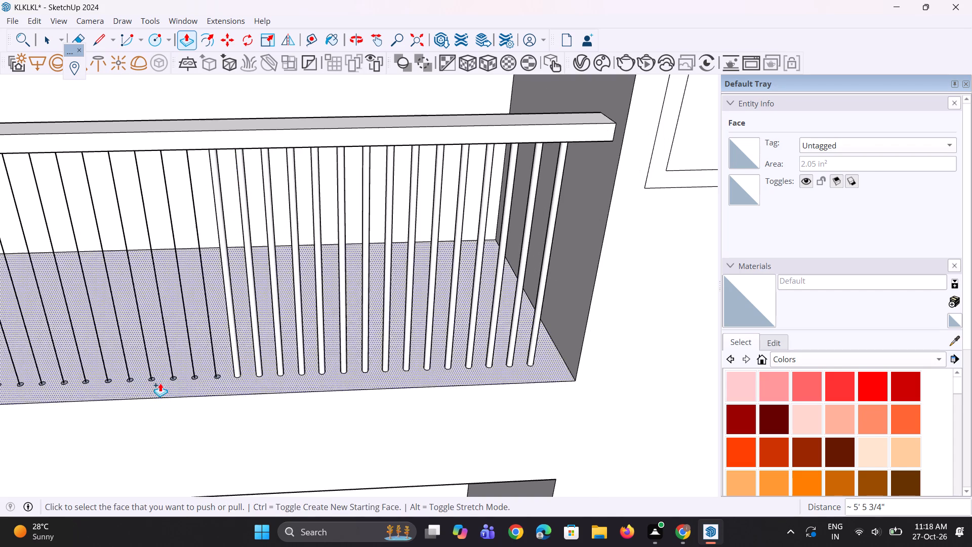
Repeat the roughly 5' 5 3/4" extrusion on the next five baluster circles in the row.
scroll(163, 401, "up", 8)
double_click(232, 368)
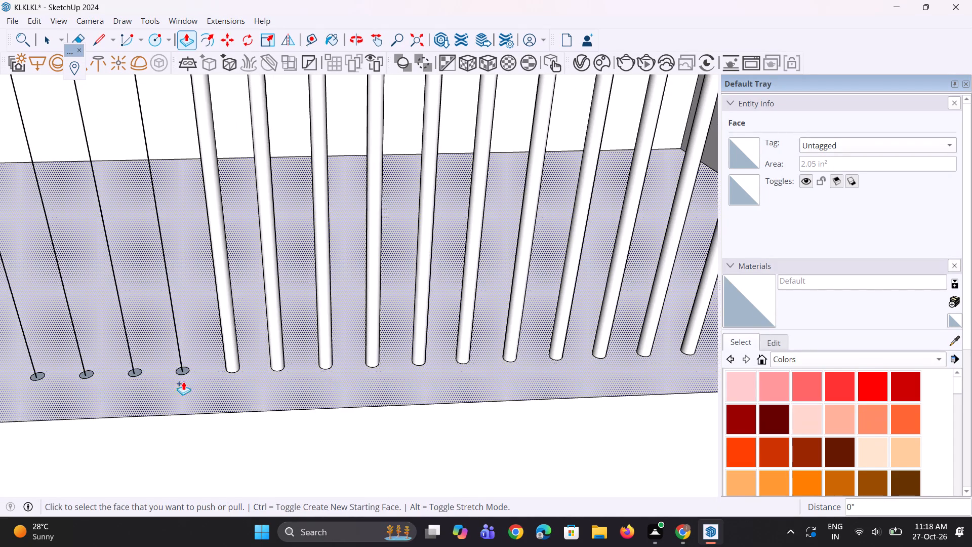
scroll(188, 370, "up", 8)
double_click(188, 370)
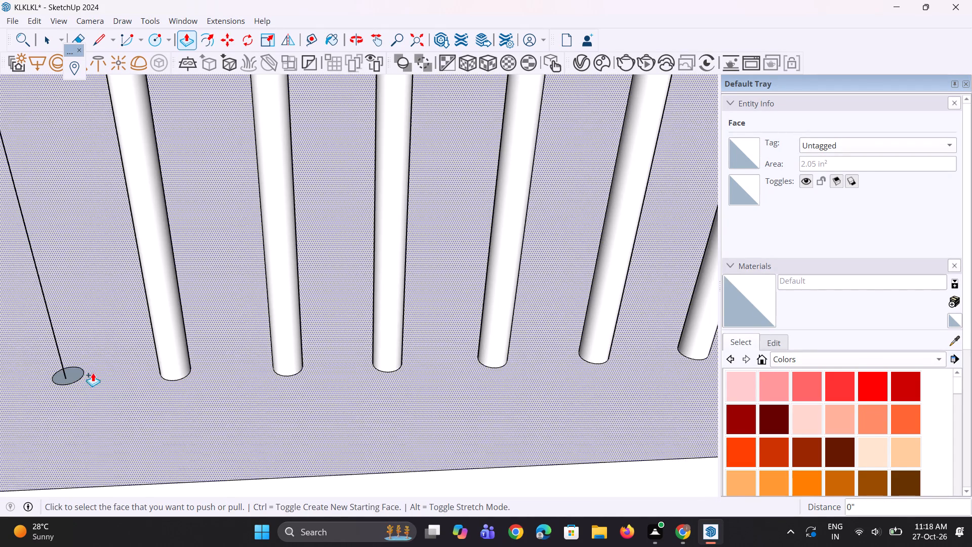
double_click(77, 374)
scroll(402, 475, "down", 5)
scroll(472, 481, "down", 5)
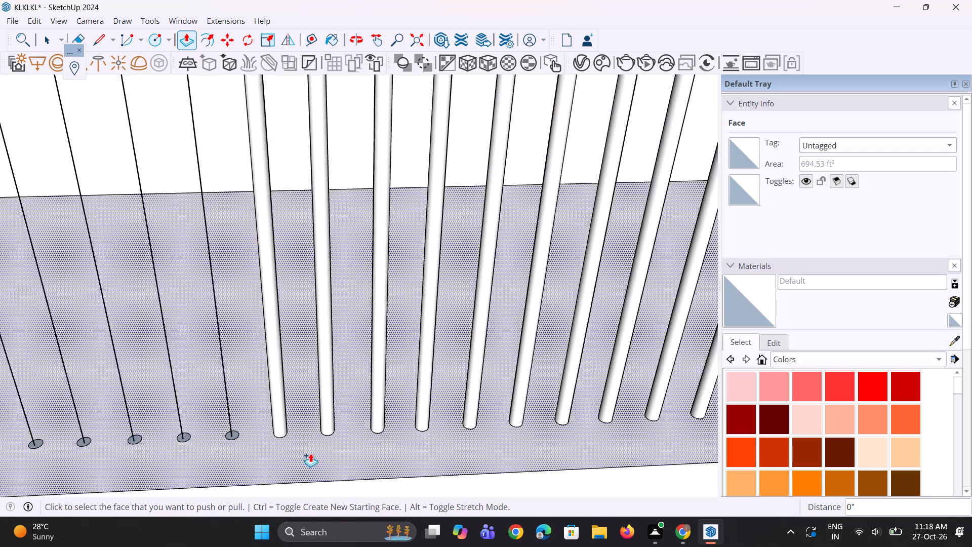
scroll(297, 449, "up", 4)
scroll(201, 432, "up", 3)
double_click(201, 431)
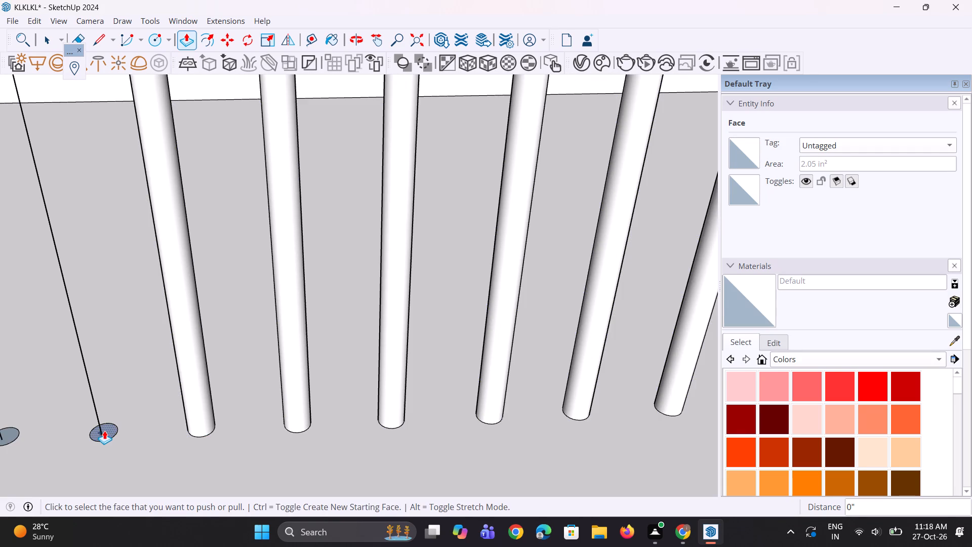
double_click(104, 431)
Repeat the same Push/Pull extrusion on the next three baluster circles beside the finished ones.
scroll(346, 422, "down", 9)
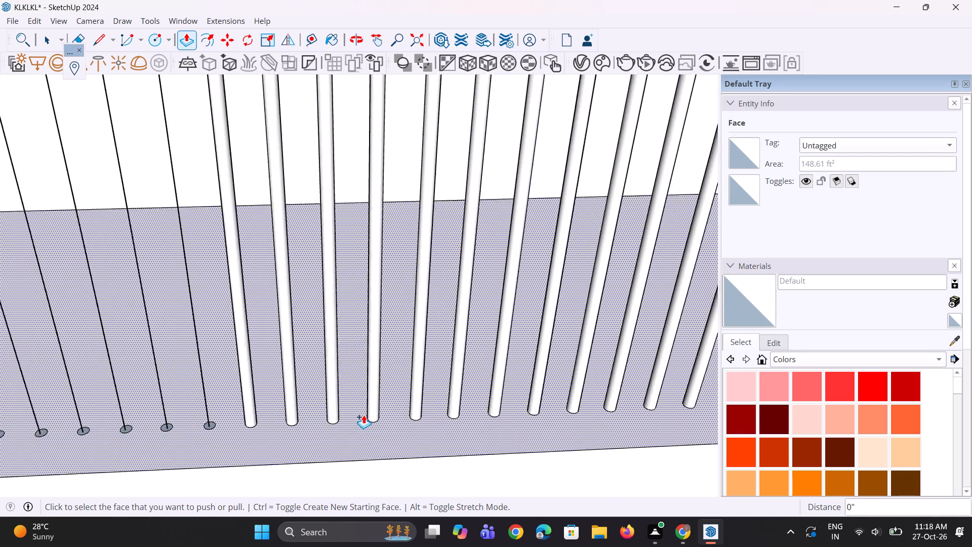
scroll(363, 415, "down", 5)
scroll(272, 425, "up", 7)
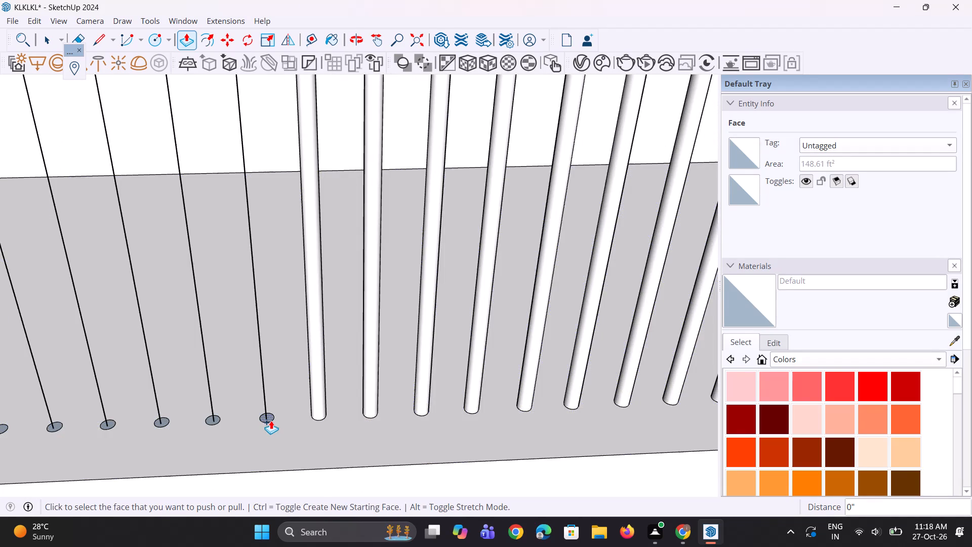
double_click(271, 420)
scroll(218, 419, "up", 3)
double_click(218, 419)
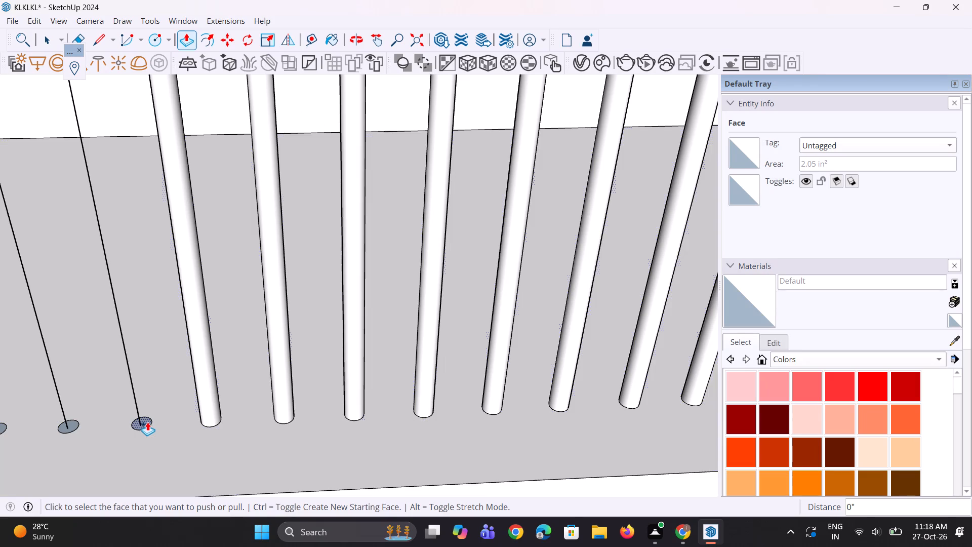
double_click(146, 422)
Repeat the same Push/Pull extrusion on three more baluster circles along the balcony floor edge.
scroll(323, 412, "down", 14)
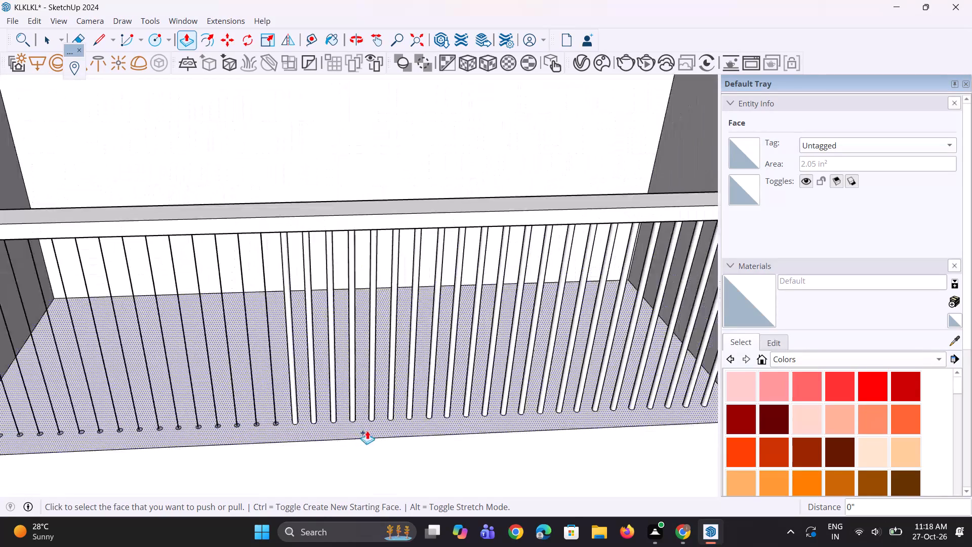
scroll(230, 430, "up", 4)
scroll(294, 418, "up", 9)
double_click(301, 427)
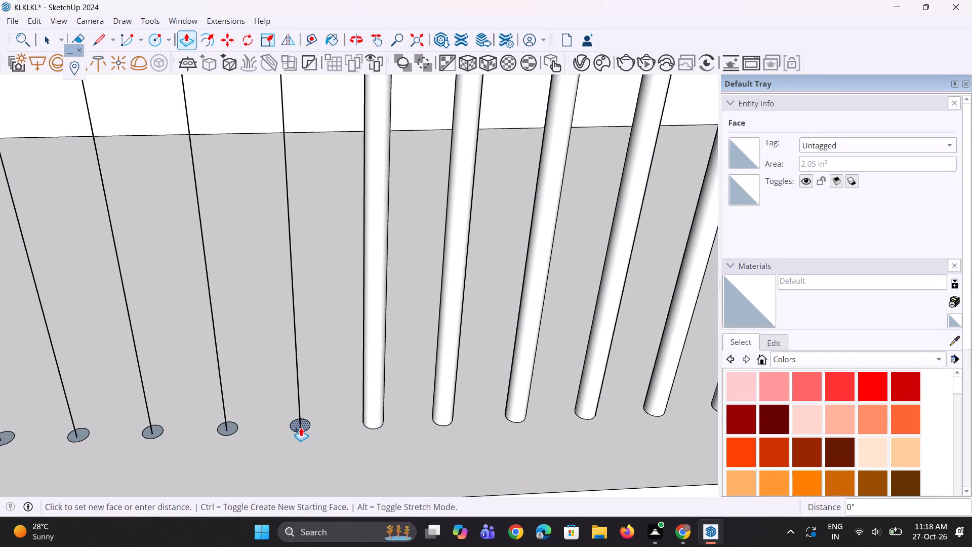
double_click(233, 434)
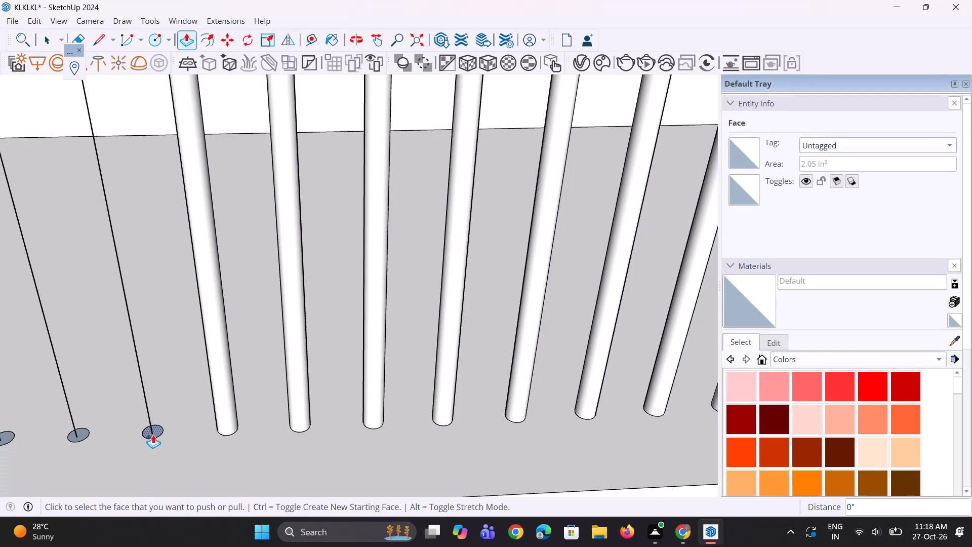
double_click(153, 435)
Repeat the same Push/Pull extrusion on the next four baluster circles towards the far end wall.
scroll(341, 420, "down", 15)
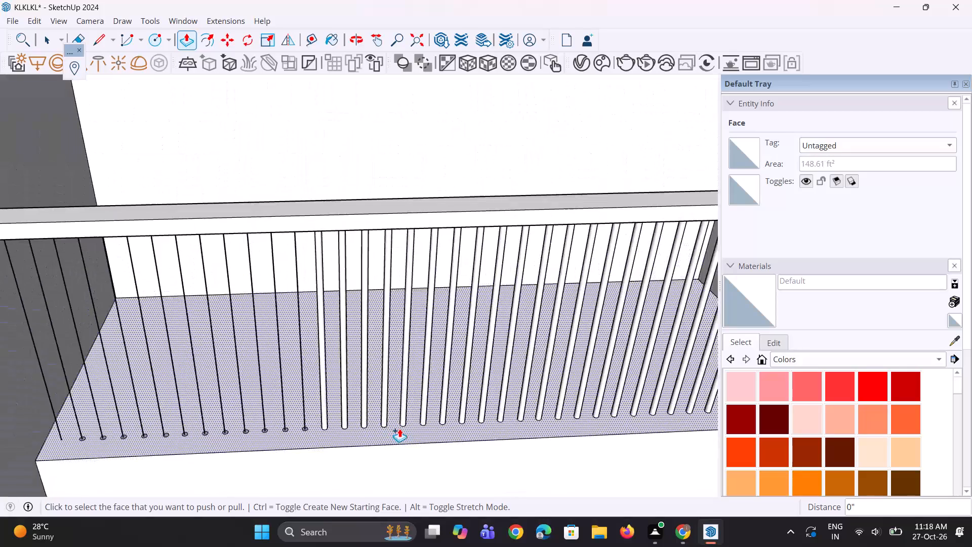
scroll(268, 438, "up", 5)
scroll(318, 424, "up", 8)
double_click(350, 425)
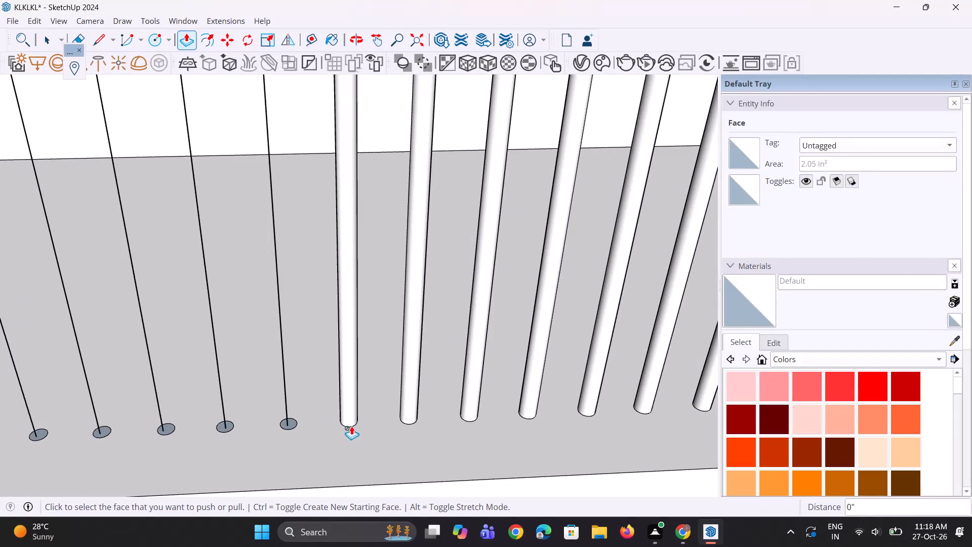
double_click(293, 427)
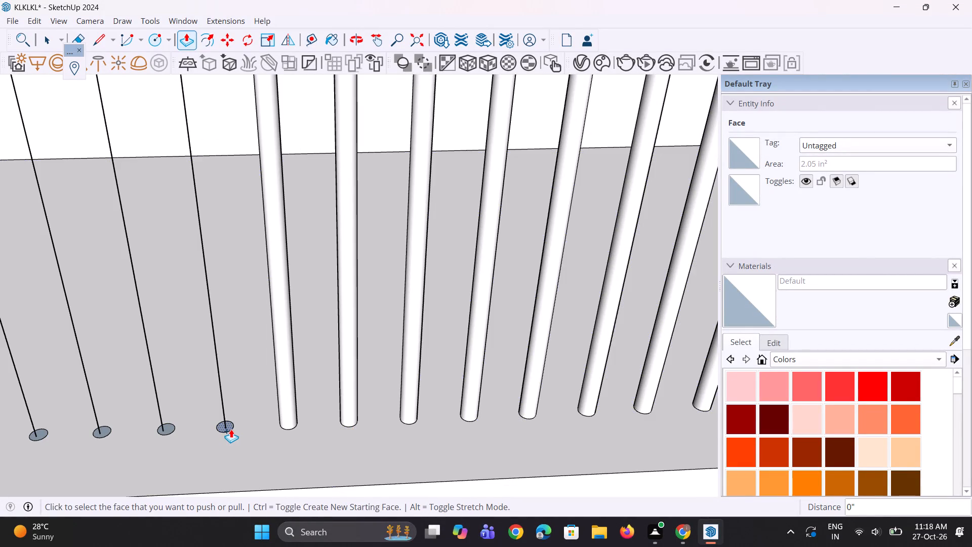
double_click(231, 429)
scroll(320, 431, "down", 4)
scroll(247, 428, "up", 7)
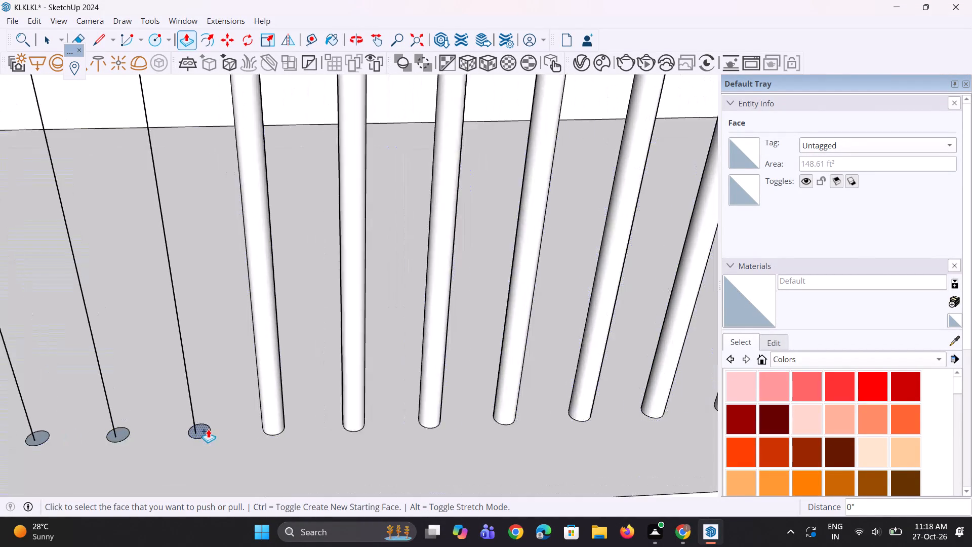
double_click(208, 429)
Repeat the same Push/Pull extrusion on the next three baluster circles towards the end wall.
scroll(356, 441, "down", 5)
scroll(403, 456, "down", 6)
scroll(216, 443, "up", 4)
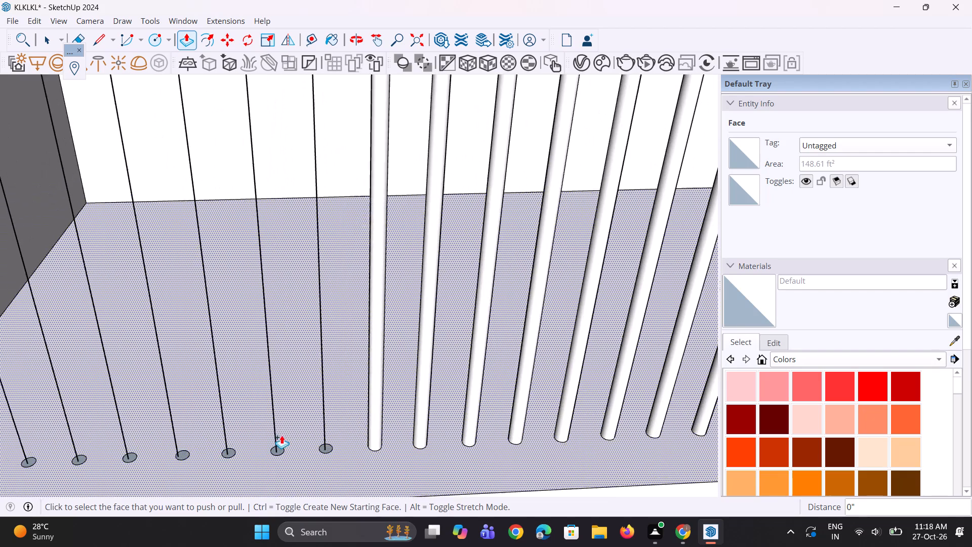
scroll(304, 436, "up", 5)
scroll(348, 459, "up", 4)
double_click(348, 460)
double_click(220, 464)
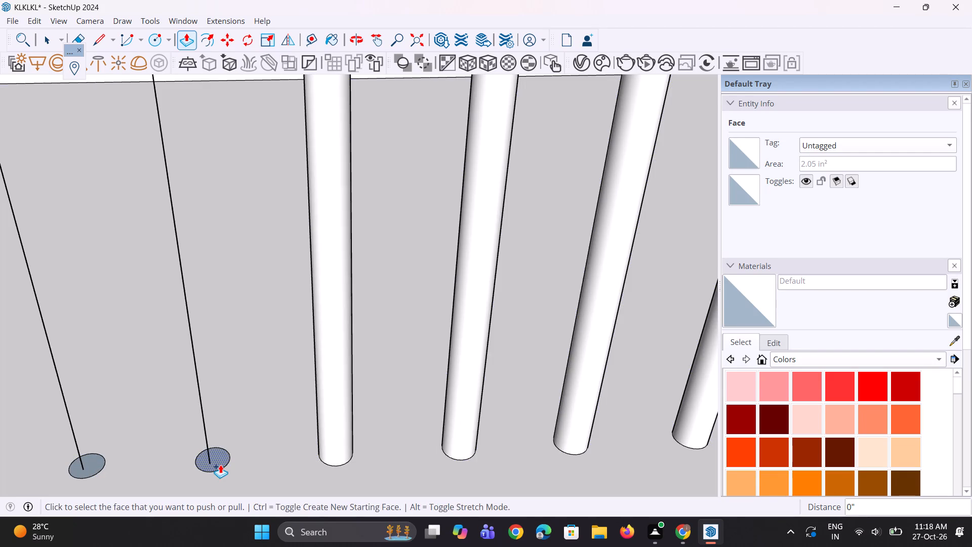
scroll(340, 417, "down", 10)
scroll(257, 438, "up", 5)
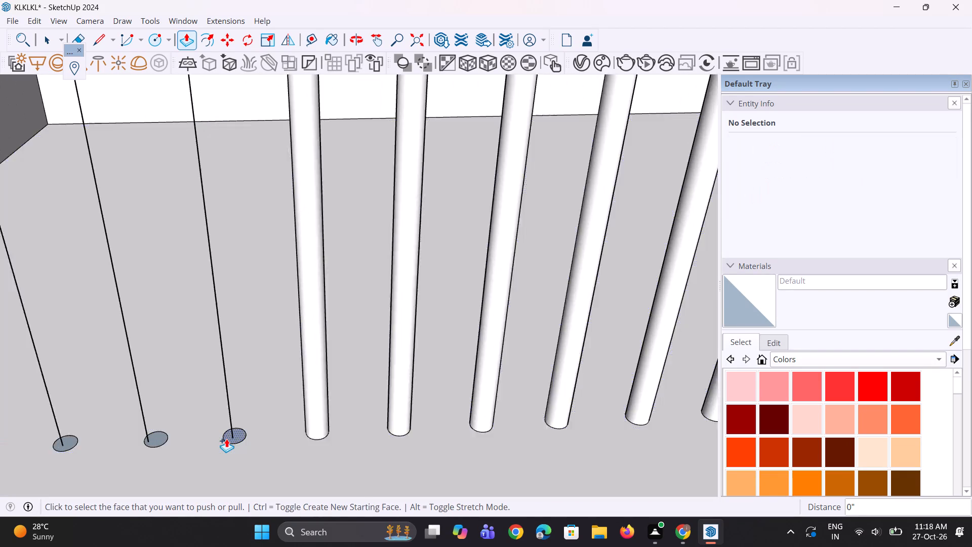
scroll(226, 439, "up", 3)
double_click(226, 439)
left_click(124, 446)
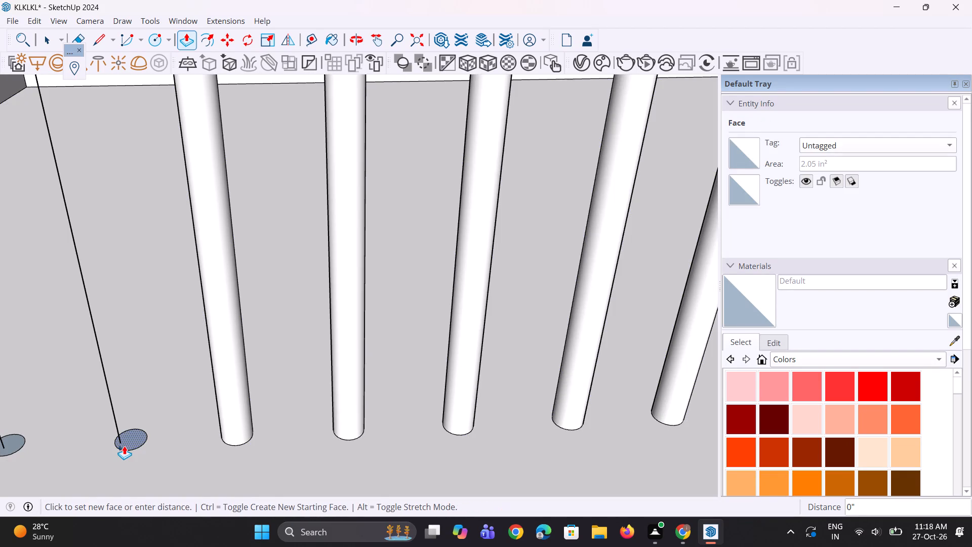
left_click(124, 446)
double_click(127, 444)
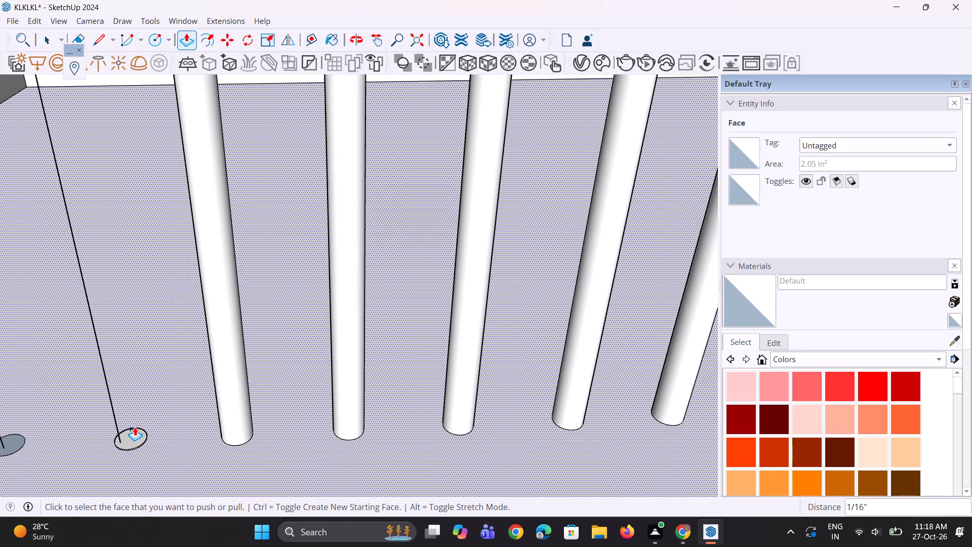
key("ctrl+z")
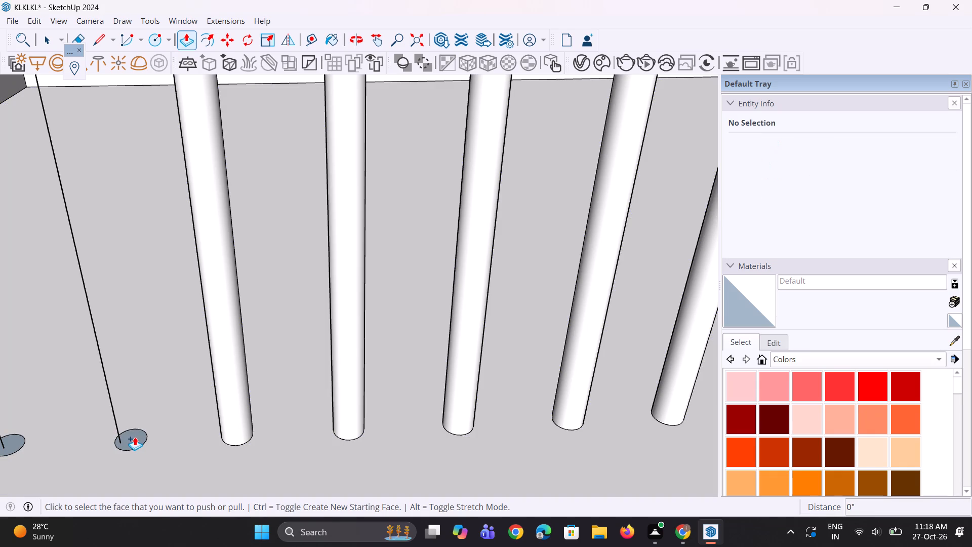
Push/Pull the next unextruded baluster circle about 5' 5 3/4" up to the underside of the handrail.
left_click(135, 437)
scroll(149, 308, "down", 5)
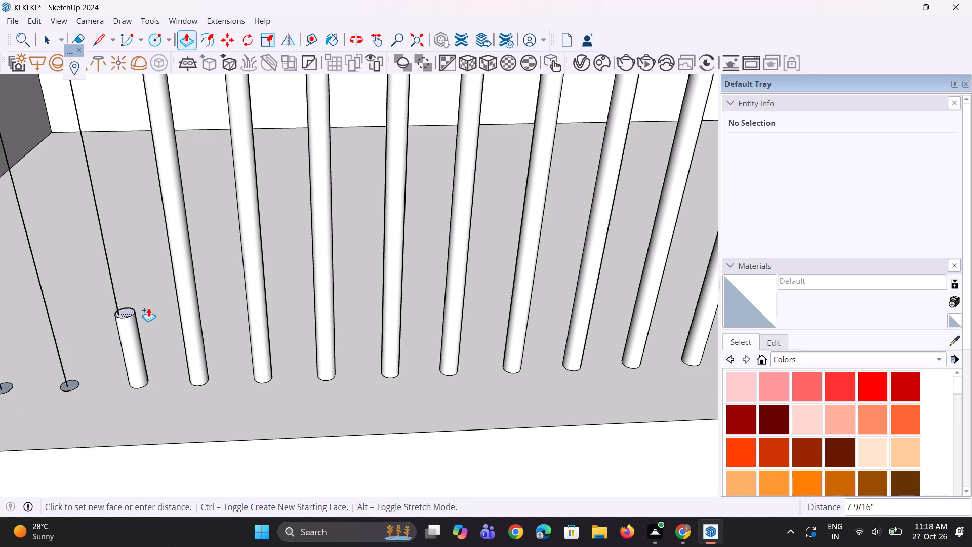
scroll(148, 308, "down", 16)
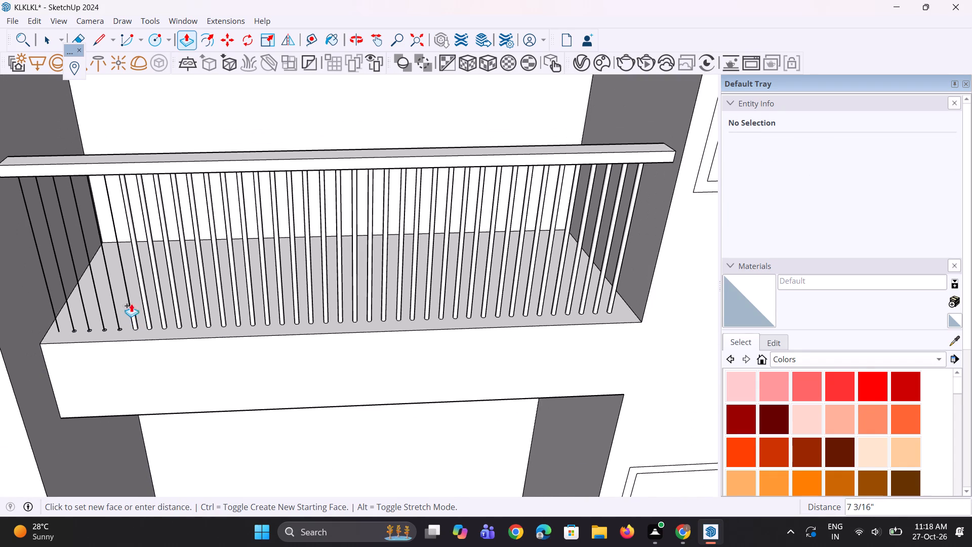
left_click(126, 177)
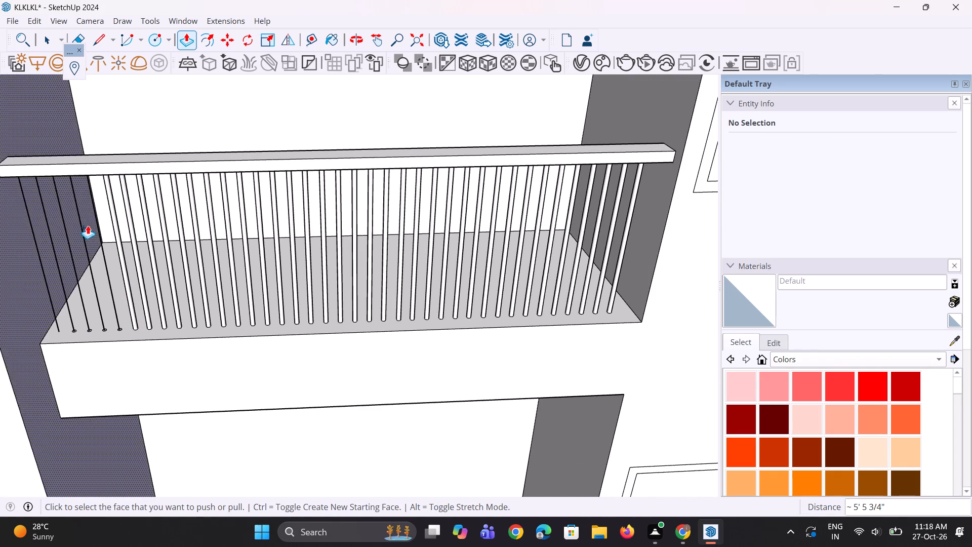
Repeat the same extrusion on the next three baluster circles, leaving only the last circle before the end wall.
scroll(88, 230, "up", 3)
scroll(115, 325, "up", 4)
scroll(125, 375, "up", 10)
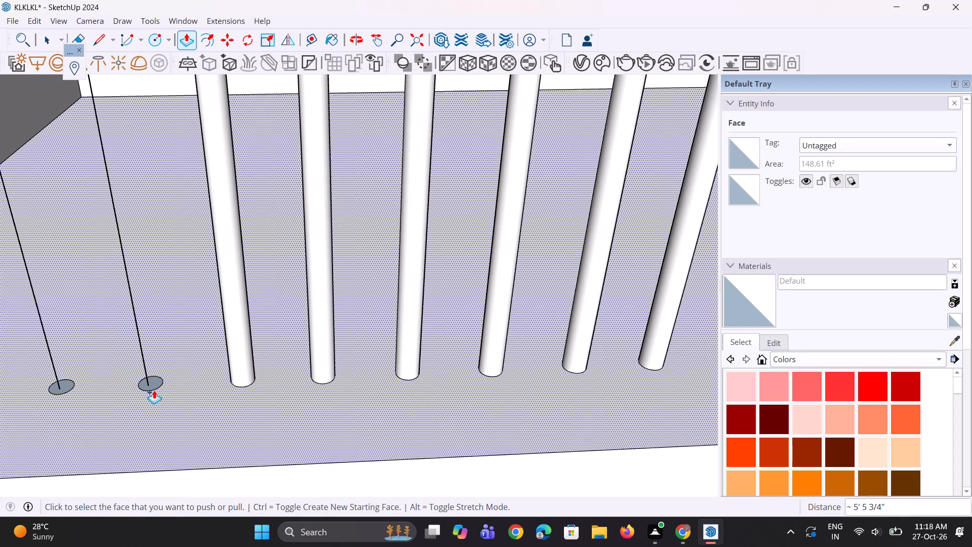
double_click(154, 388)
double_click(66, 384)
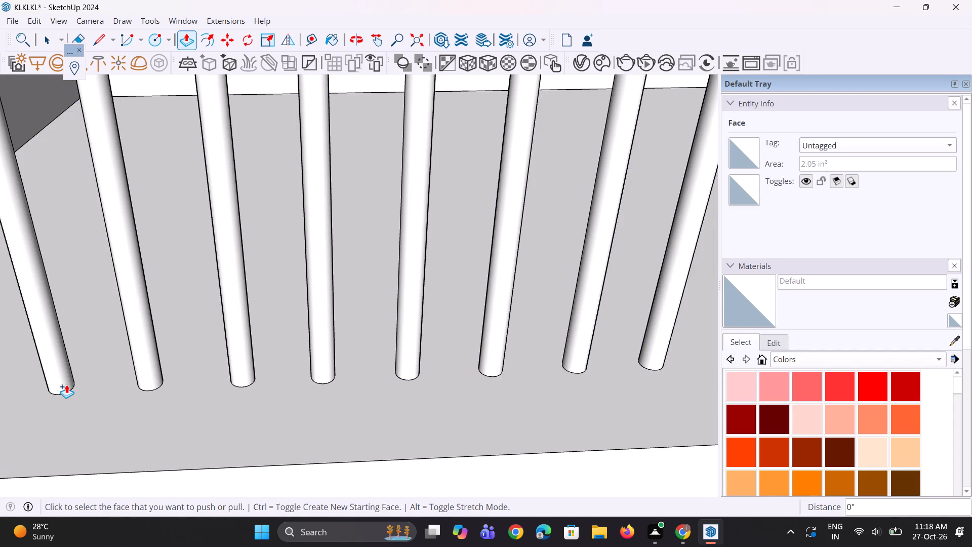
scroll(415, 466, "down", 14)
scroll(252, 448, "up", 2)
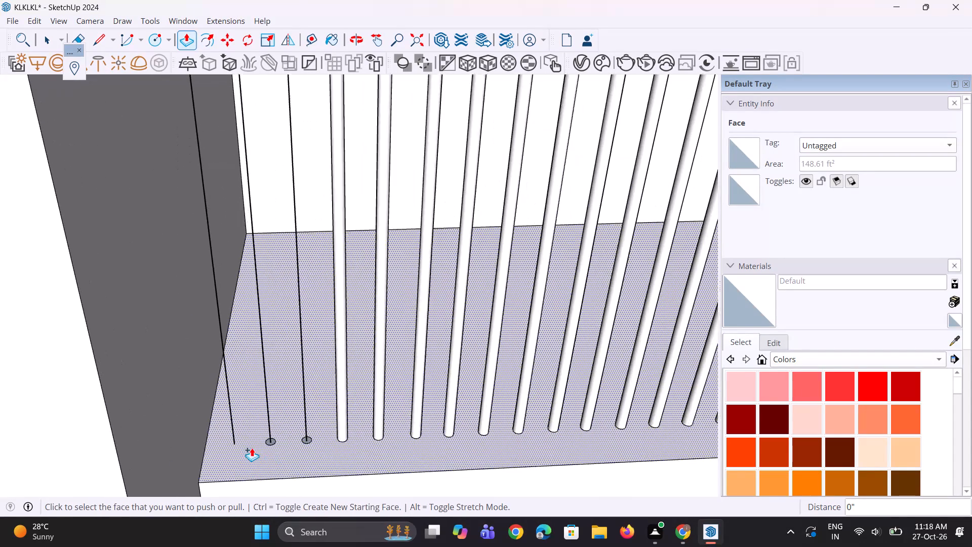
scroll(252, 448, "up", 7)
double_click(339, 440)
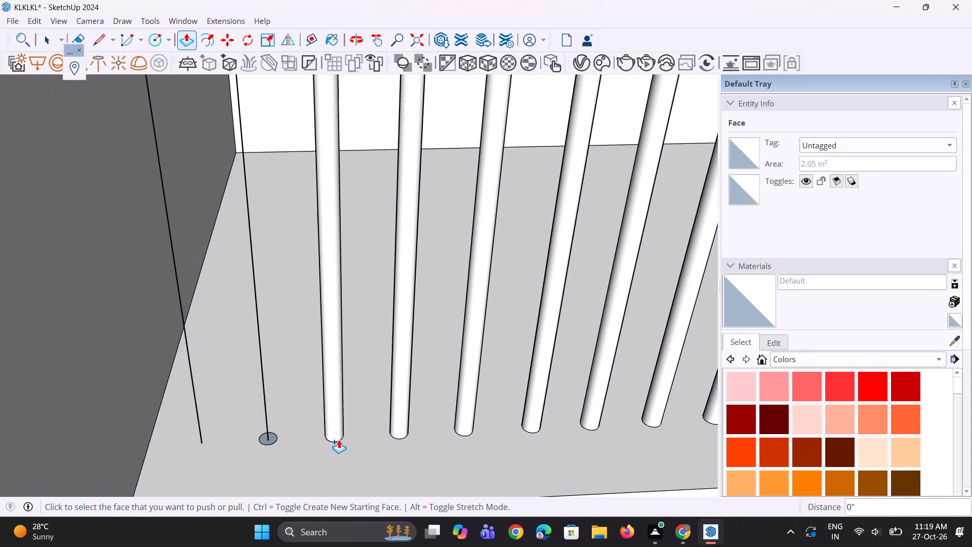
Copy the last flat baluster circle along the floor edge to the foot of the end line that has no circle.
key("space")
scroll(266, 437, "up", 3)
key("space")
left_click(264, 438)
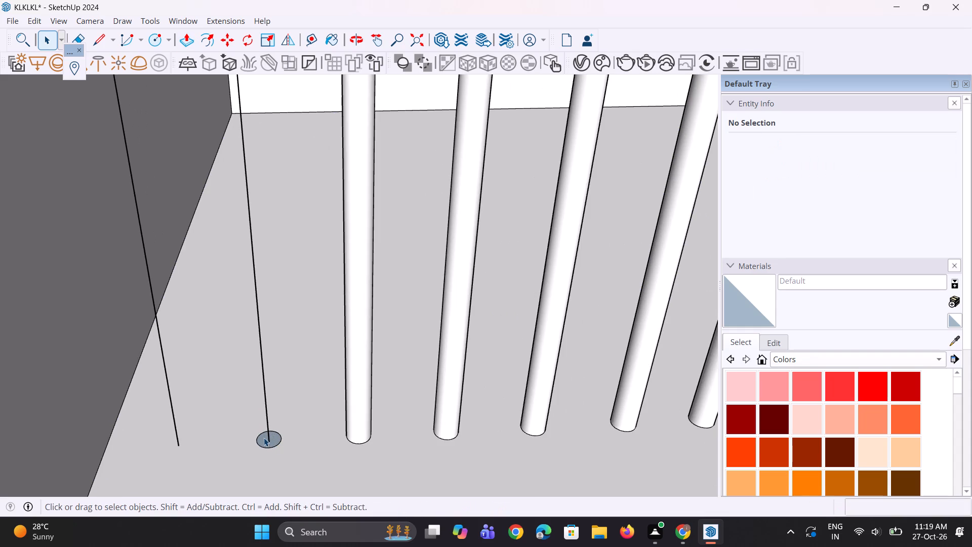
scroll(263, 449, "up", 2)
key("m")
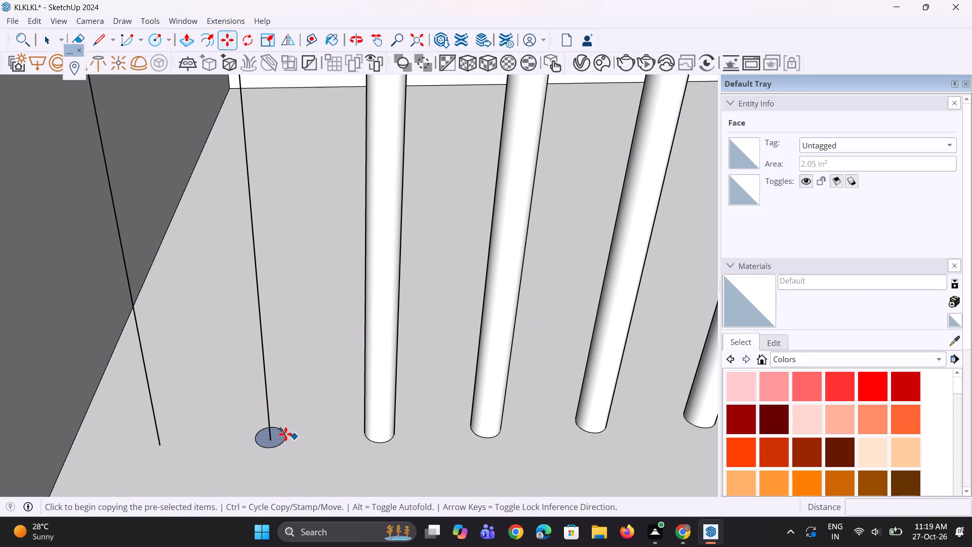
left_click(284, 440)
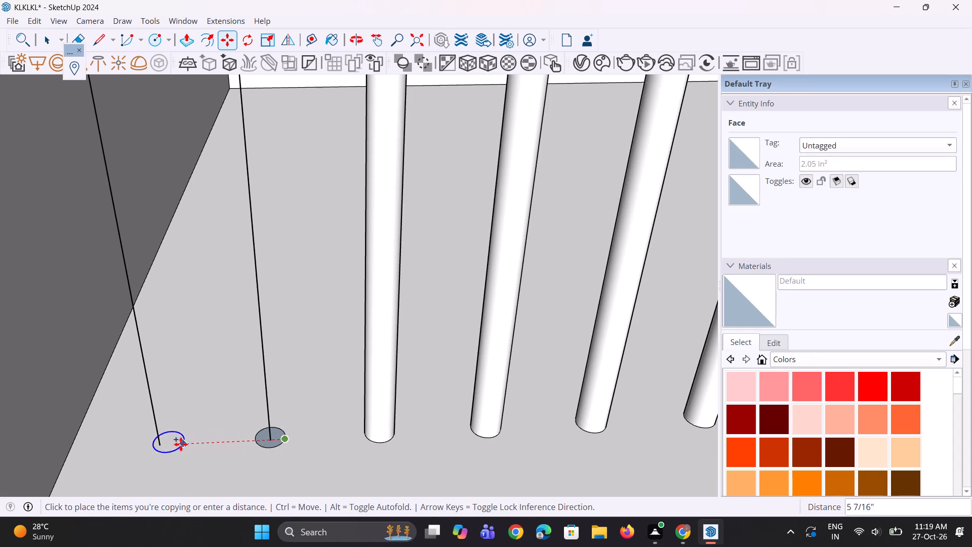
left_click(172, 445)
key("space")
scroll(223, 448, "up", 3)
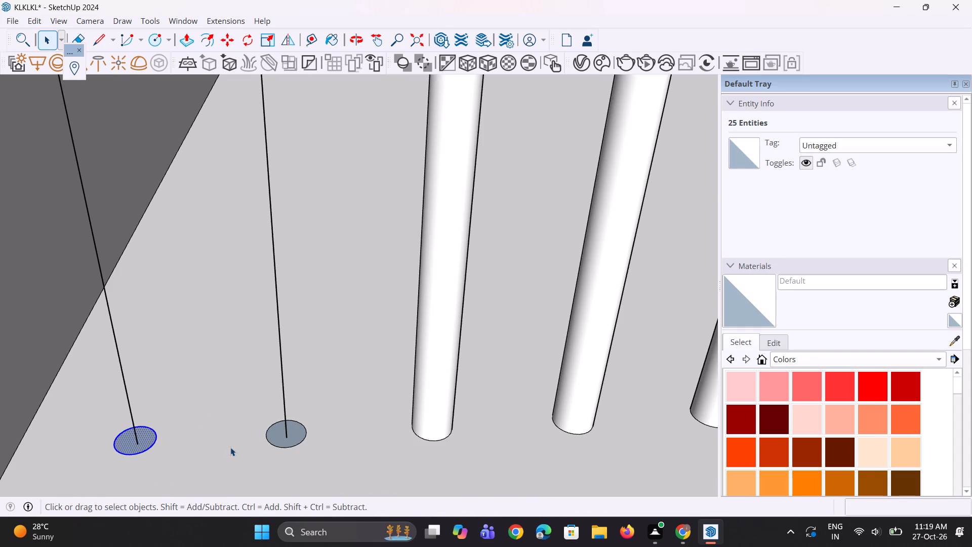
Repeat the same Push/Pull extrusion on the copied end circle and on the flat circle beside it.
key("p")
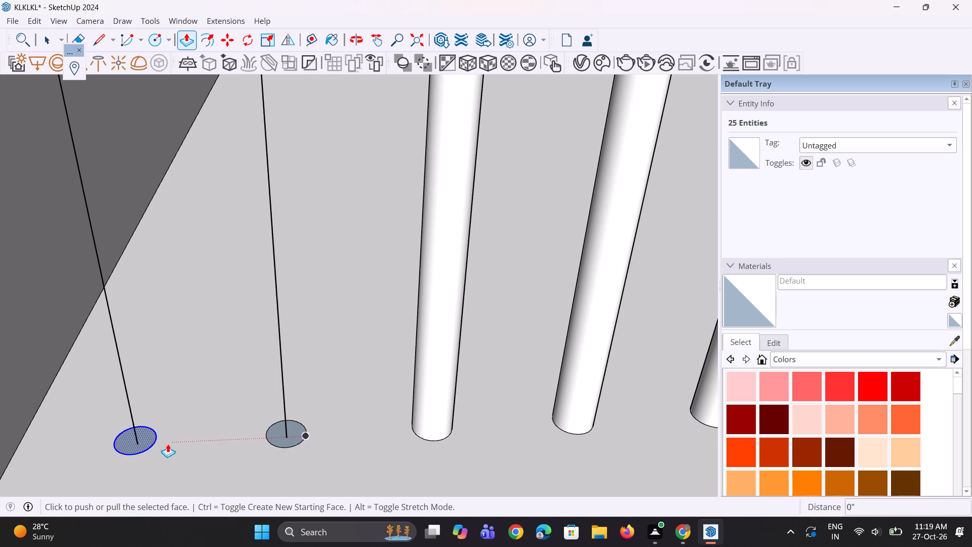
double_click(150, 437)
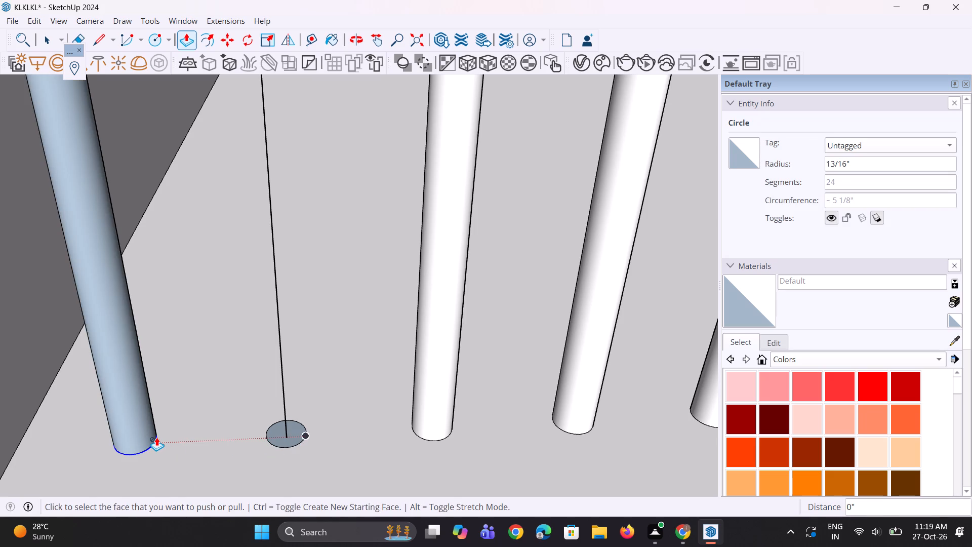
key("ctrl+z")
double_click(150, 439)
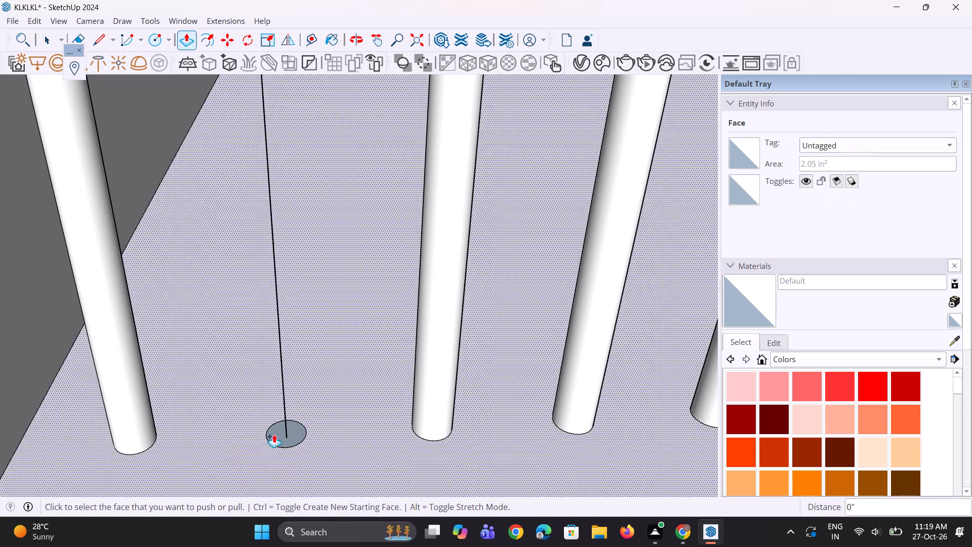
key("space")
scroll(294, 437, "up", 3)
key("p")
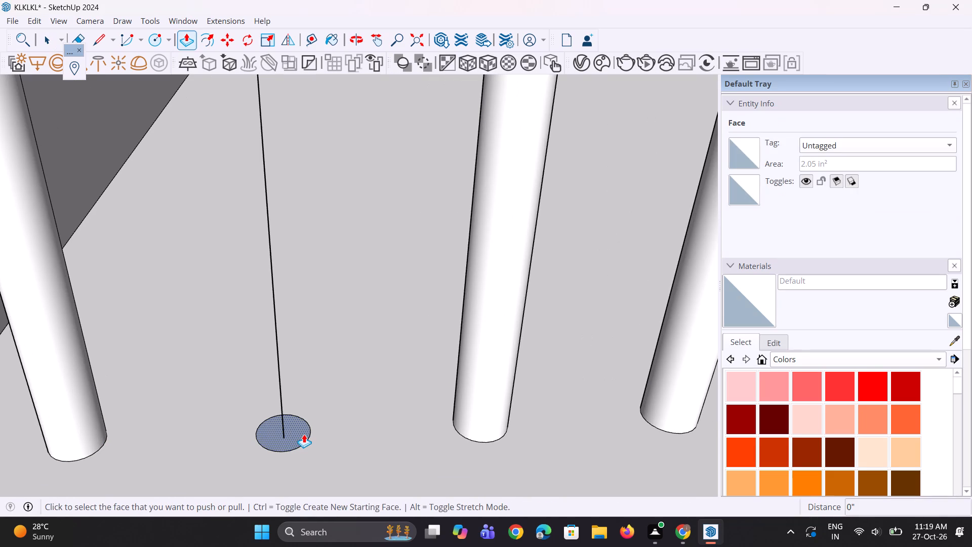
double_click(304, 434)
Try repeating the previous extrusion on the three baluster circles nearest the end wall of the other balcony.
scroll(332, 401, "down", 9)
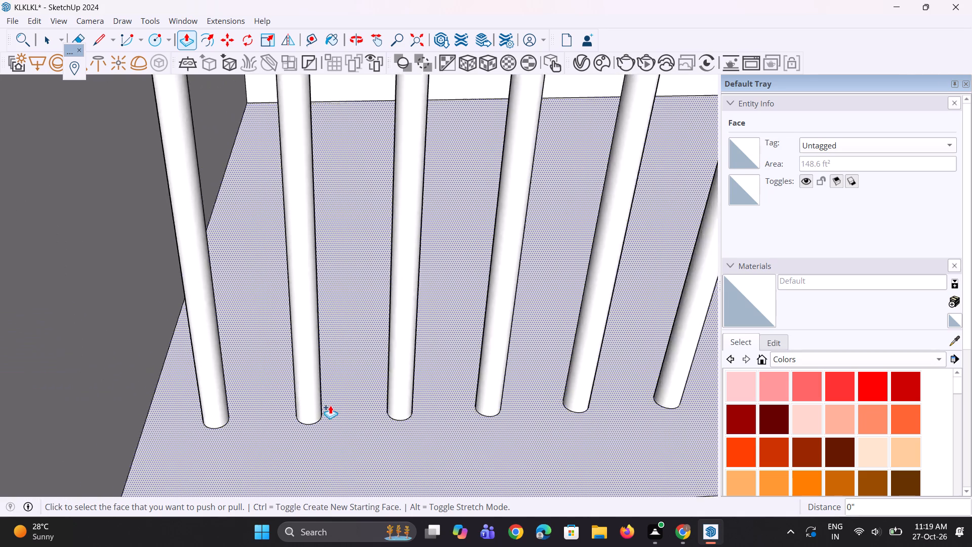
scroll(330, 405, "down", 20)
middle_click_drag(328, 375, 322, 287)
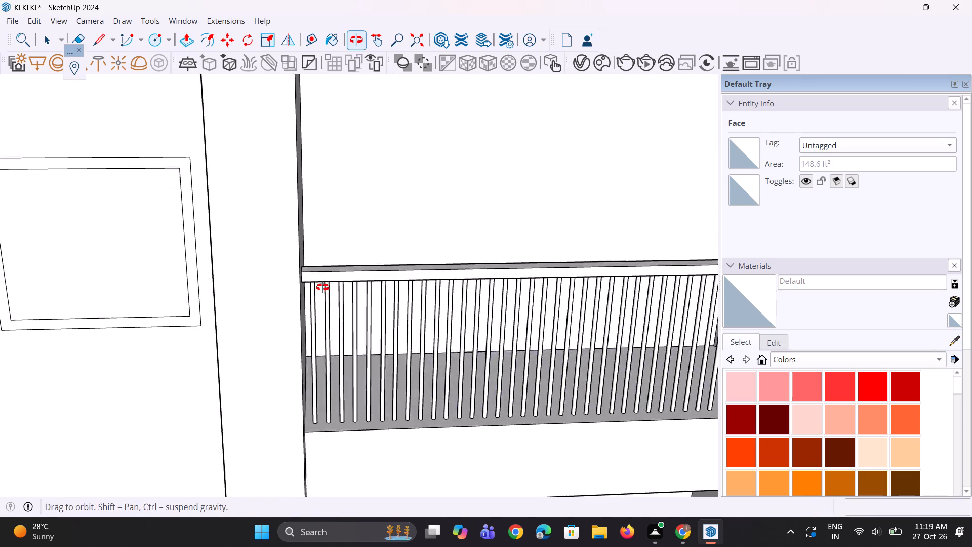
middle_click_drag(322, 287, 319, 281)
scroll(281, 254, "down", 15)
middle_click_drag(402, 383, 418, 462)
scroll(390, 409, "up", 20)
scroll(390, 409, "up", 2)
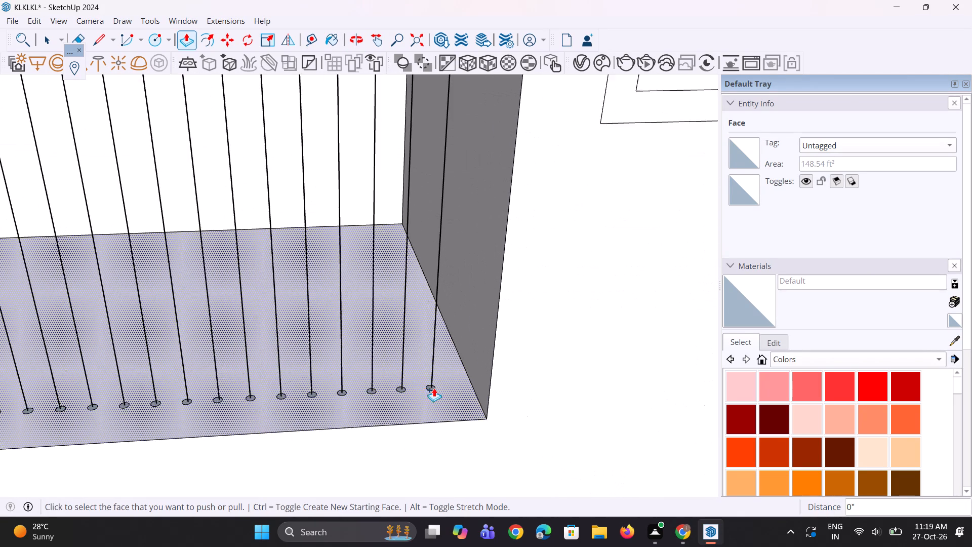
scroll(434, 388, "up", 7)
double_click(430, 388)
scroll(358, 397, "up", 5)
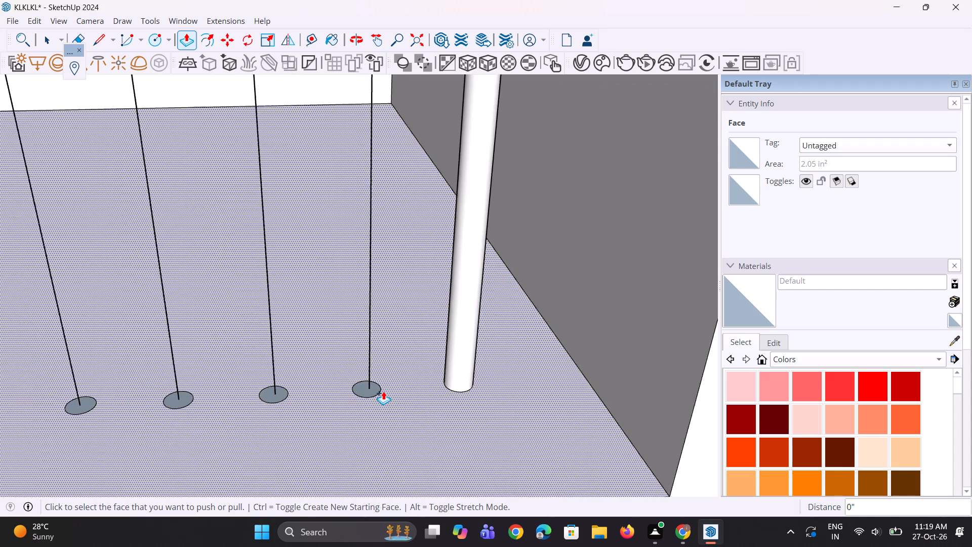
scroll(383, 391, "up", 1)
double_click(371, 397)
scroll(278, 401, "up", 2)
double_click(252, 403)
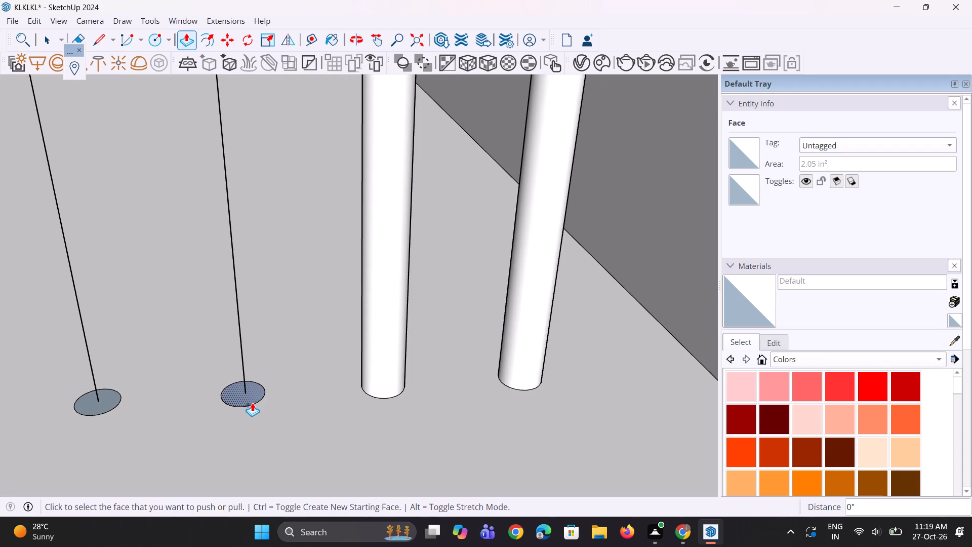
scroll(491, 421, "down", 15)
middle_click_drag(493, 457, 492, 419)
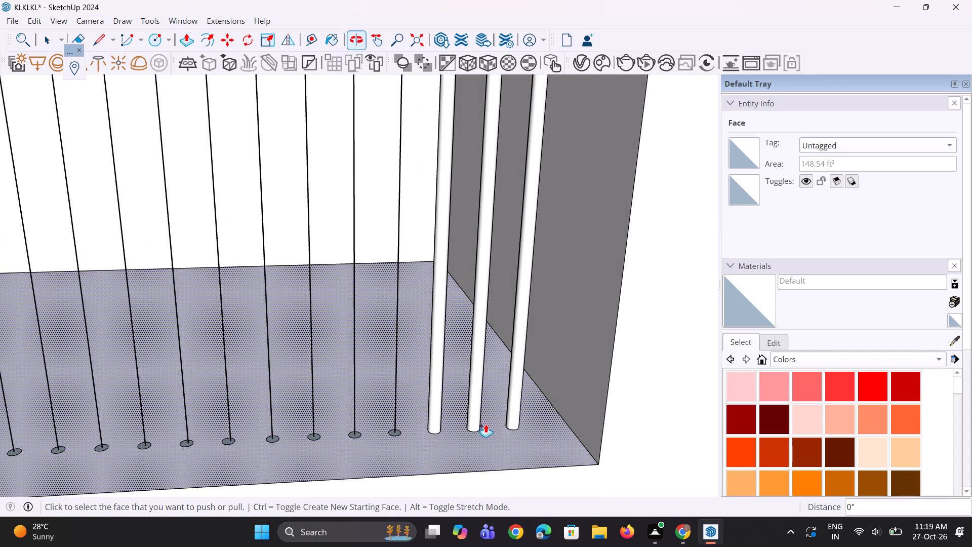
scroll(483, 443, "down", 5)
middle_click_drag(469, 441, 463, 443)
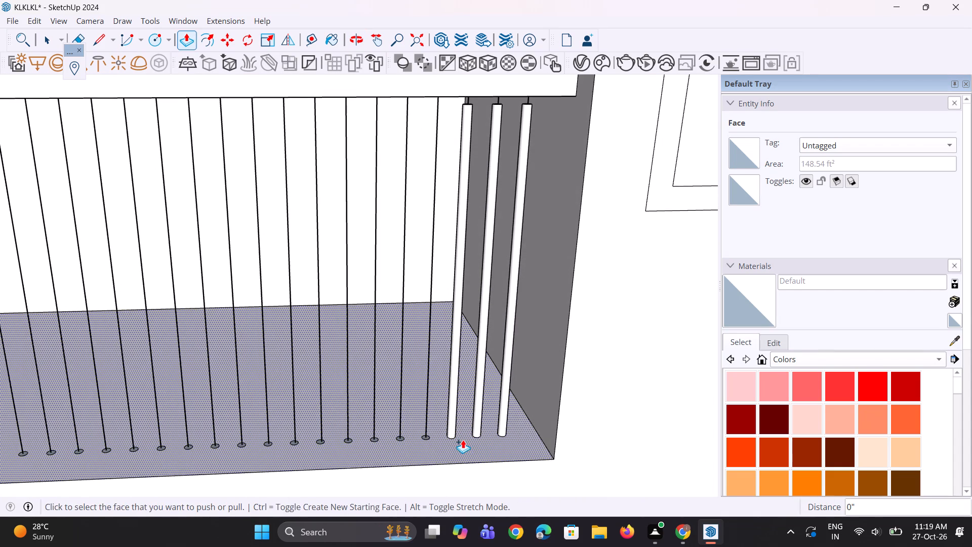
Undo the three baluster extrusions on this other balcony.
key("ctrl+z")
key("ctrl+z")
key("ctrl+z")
Push/Pull the baluster circle nearest this balcony's end wall about 5' 7 3/16" up to the handrail's lower edge.
scroll(509, 427, "up", 7)
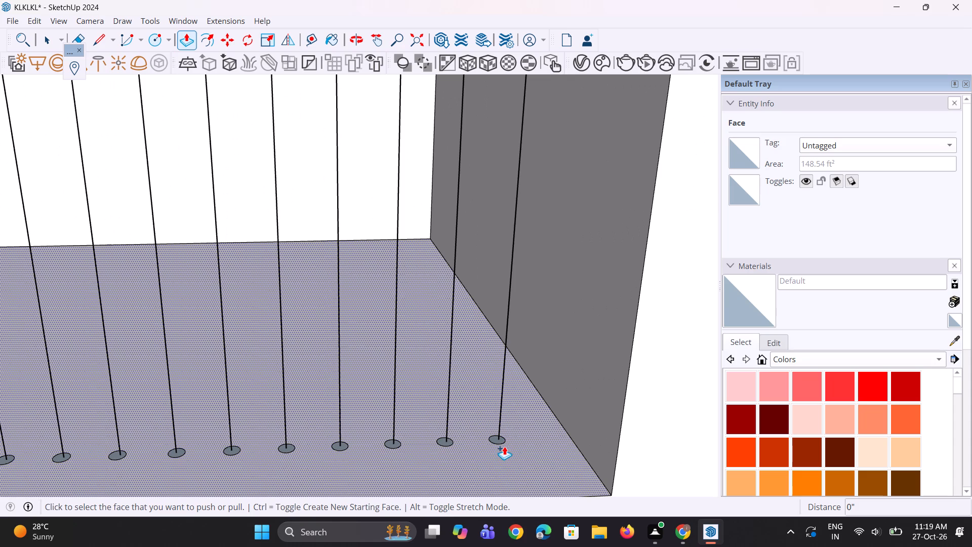
left_click(506, 440)
scroll(500, 381, "down", 13)
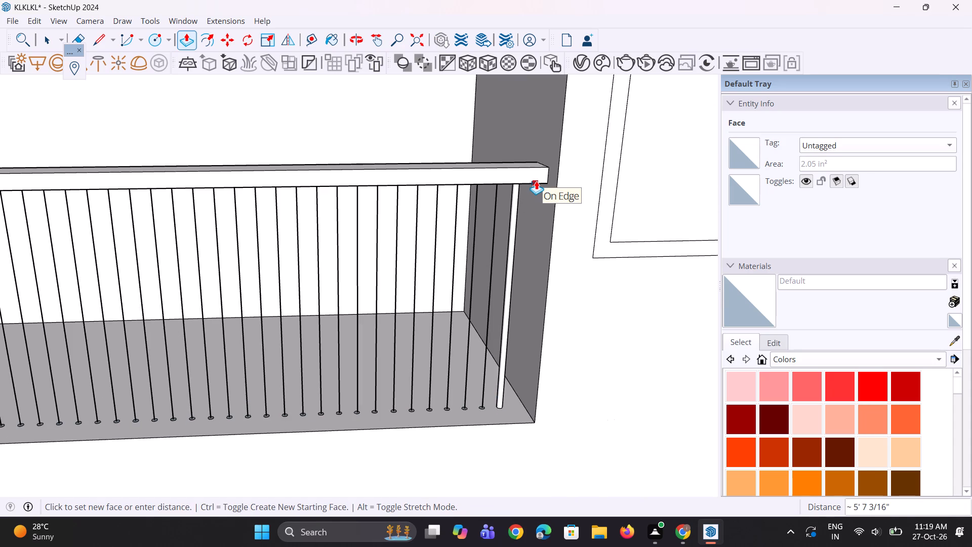
left_click(536, 181)
Repeat the roughly 5' 7 3/16" extrusion on the next four baluster circles beside the end baluster.
middle_click_drag(536, 178, 543, 146)
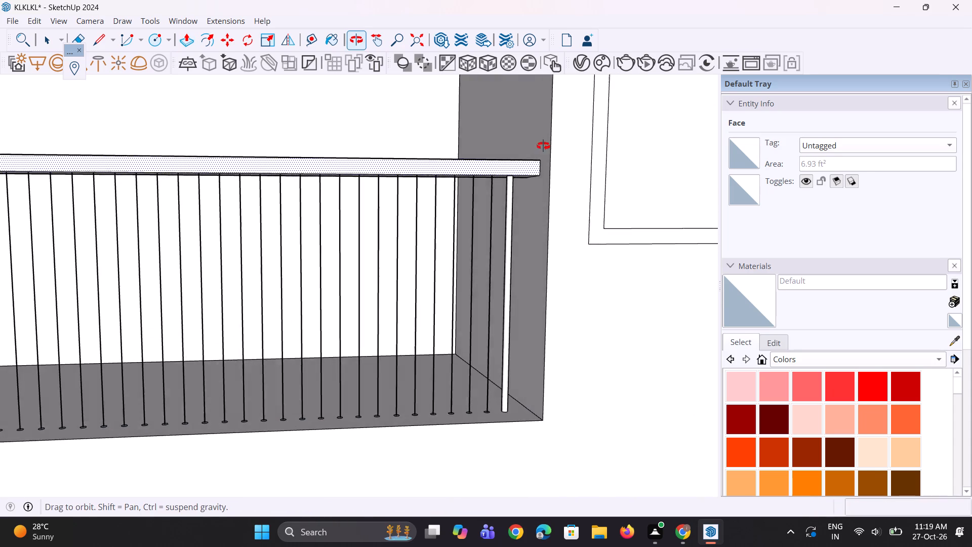
middle_click_drag(543, 146, 489, 385)
scroll(471, 412, "up", 4)
scroll(460, 362, "up", 8)
double_click(461, 365)
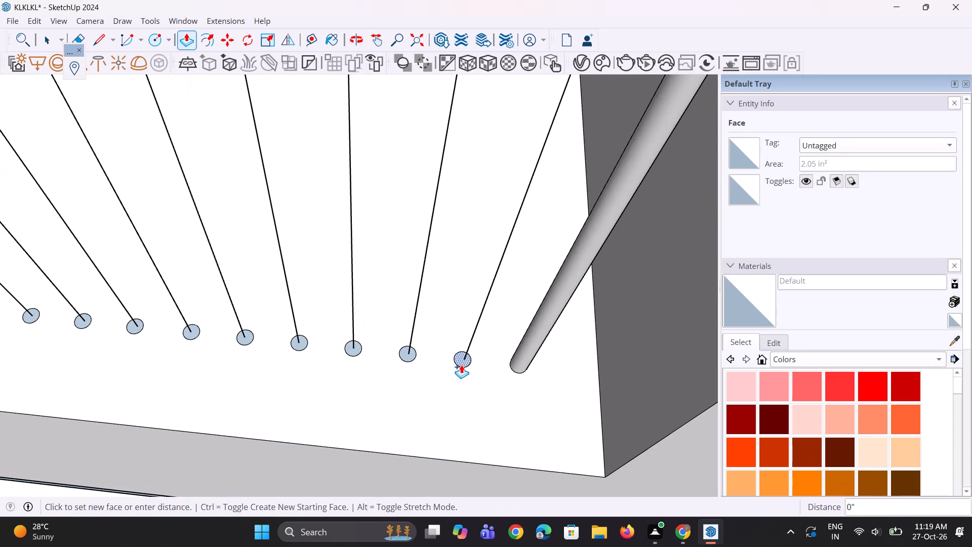
double_click(415, 358)
middle_click_drag(408, 380, 502, 283)
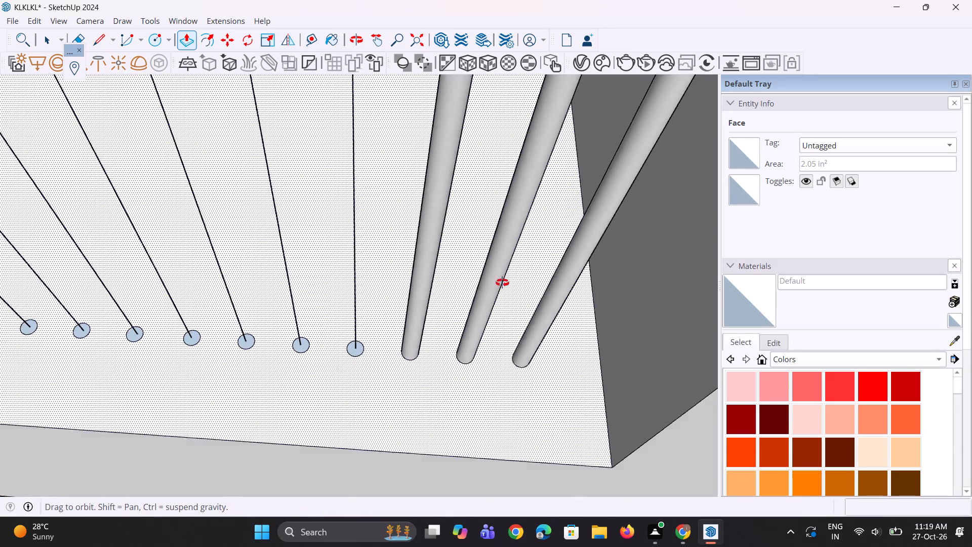
middle_click_drag(502, 283, 535, 222)
scroll(401, 353, "up", 8)
double_click(379, 335)
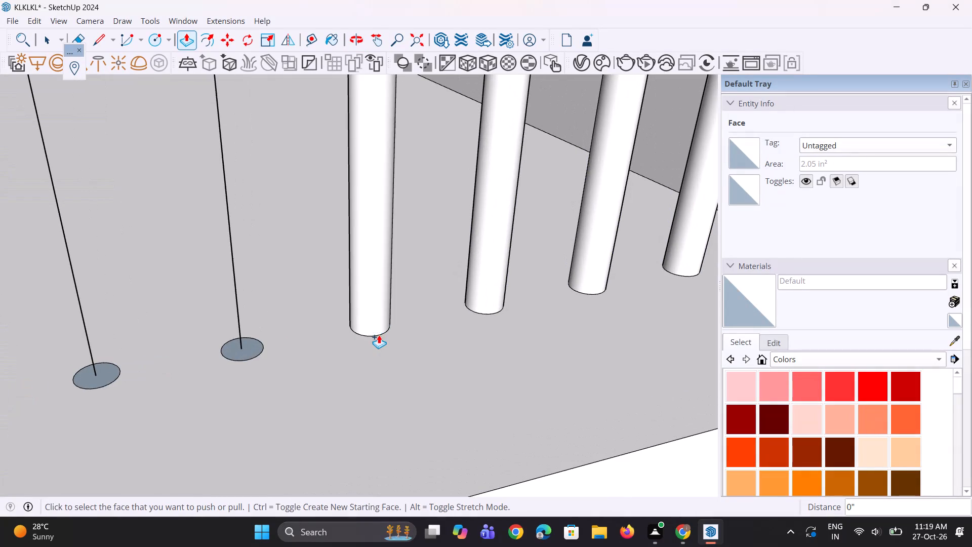
scroll(253, 346, "up", 3)
double_click(239, 354)
scroll(425, 376, "down", 6)
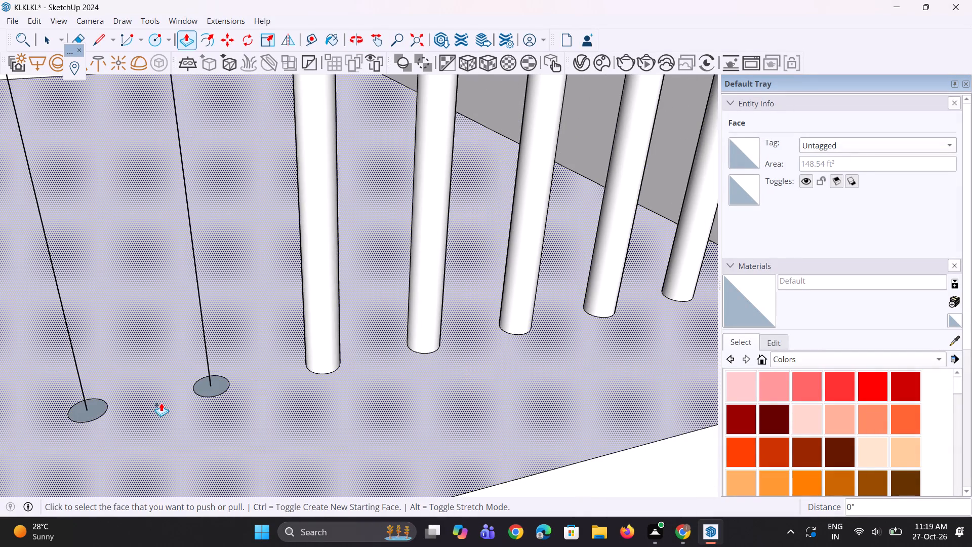
Repeat the roughly 5' 7 3/16" extrusion on the sixth baluster circle from this balcony's end wall.
scroll(157, 404, "up", 3)
double_click(223, 388)
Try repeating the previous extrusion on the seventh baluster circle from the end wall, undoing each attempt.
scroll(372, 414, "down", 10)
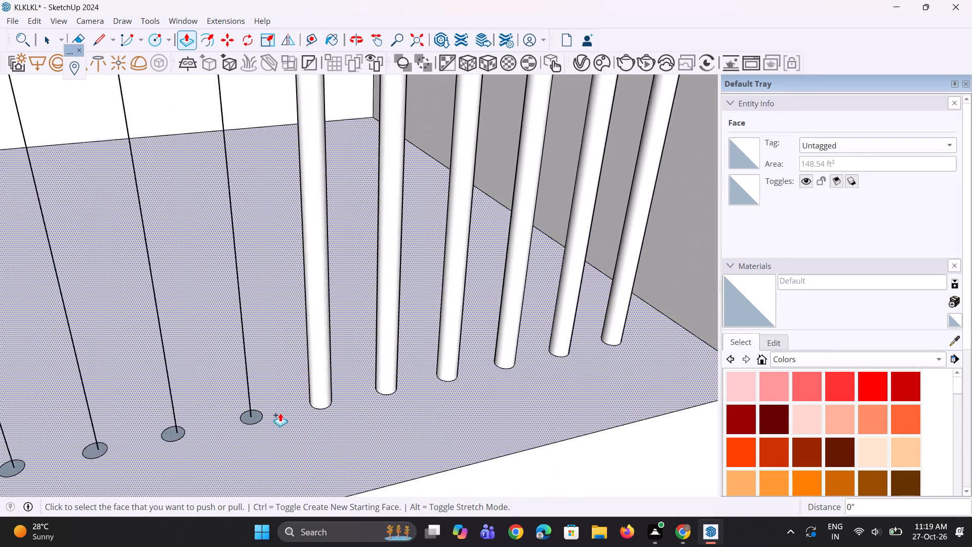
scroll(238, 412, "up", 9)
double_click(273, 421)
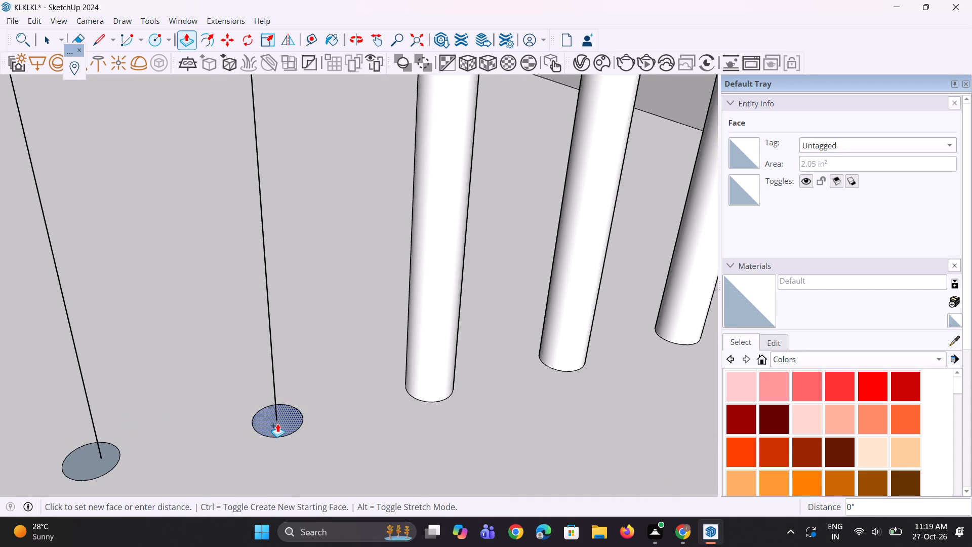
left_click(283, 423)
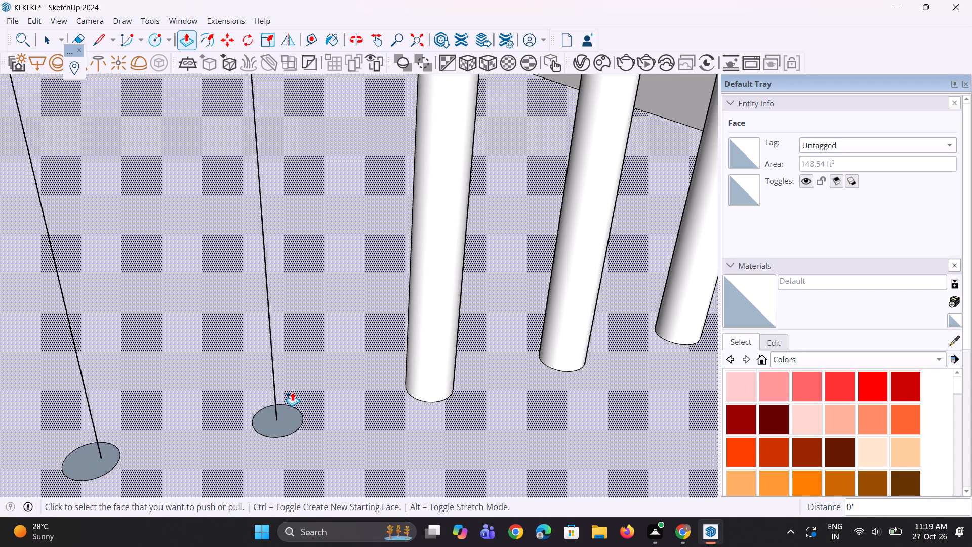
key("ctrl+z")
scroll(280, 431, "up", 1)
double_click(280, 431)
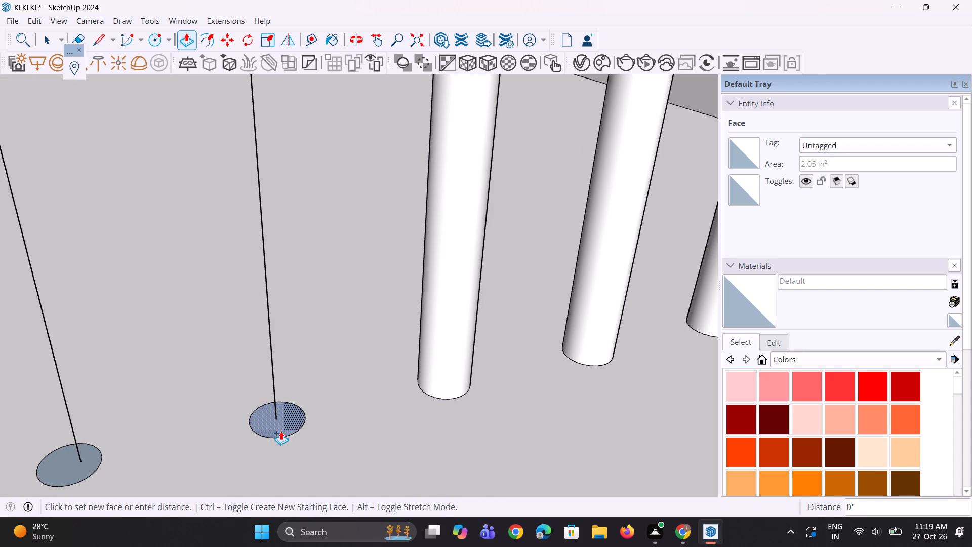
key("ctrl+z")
Push/Pull the seventh baluster circle from the end wall about 5' 7 3/16" up to the handrail's lower edge.
left_click(288, 427)
scroll(299, 365, "down", 7)
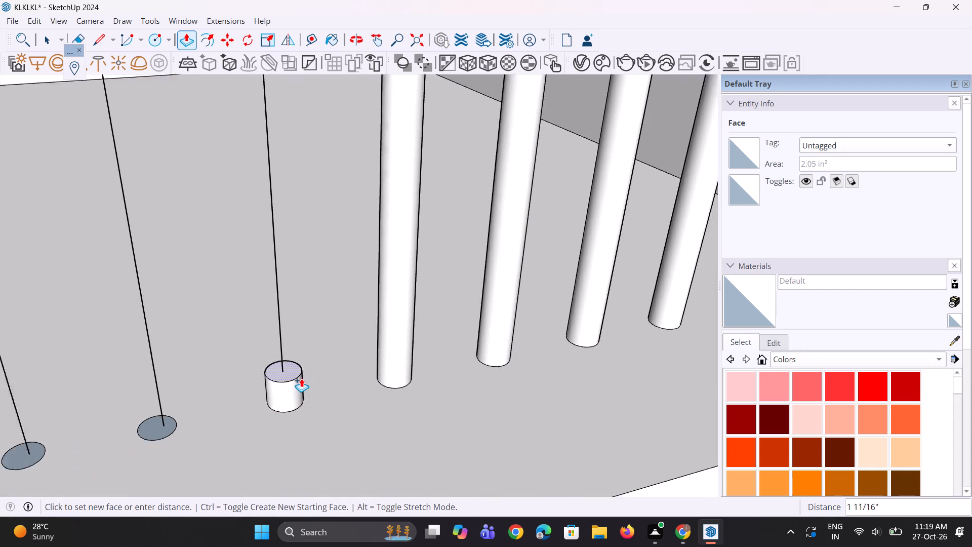
scroll(301, 378, "down", 19)
scroll(311, 391, "down", 4)
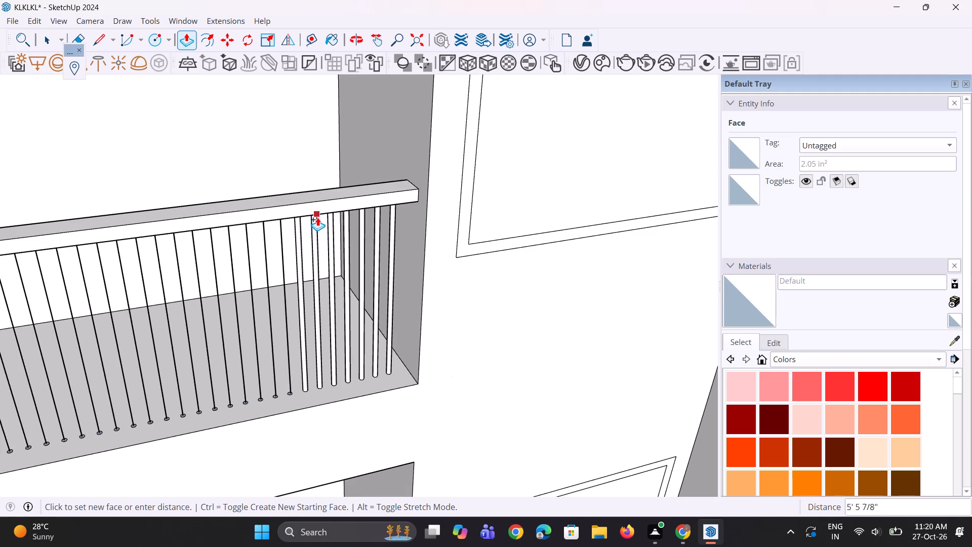
left_click(317, 217)
Repeat the roughly 5' 7 3/16" extrusion on the next four baluster circles, the eighth to eleventh from the end wall.
scroll(271, 376, "up", 13)
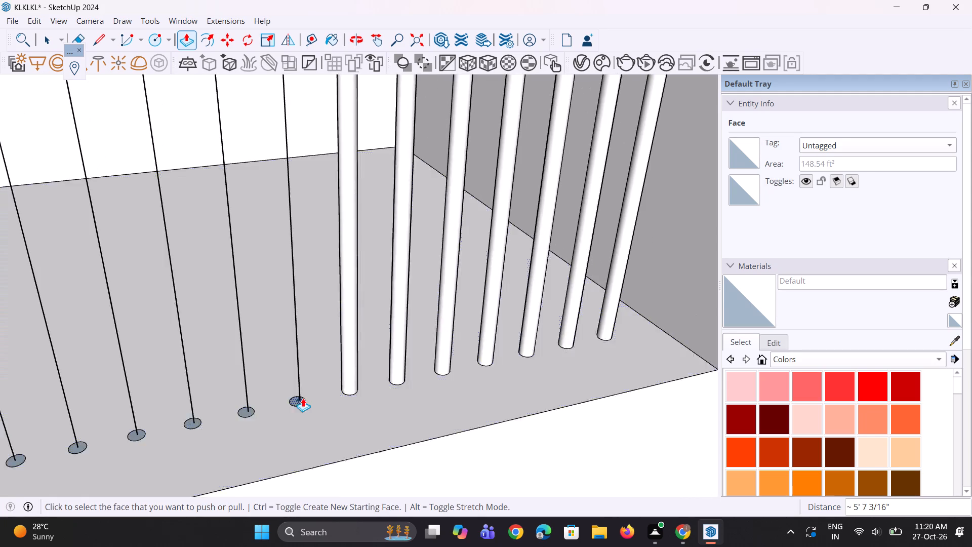
scroll(303, 398, "up", 5)
double_click(300, 404)
scroll(151, 428, "up", 3)
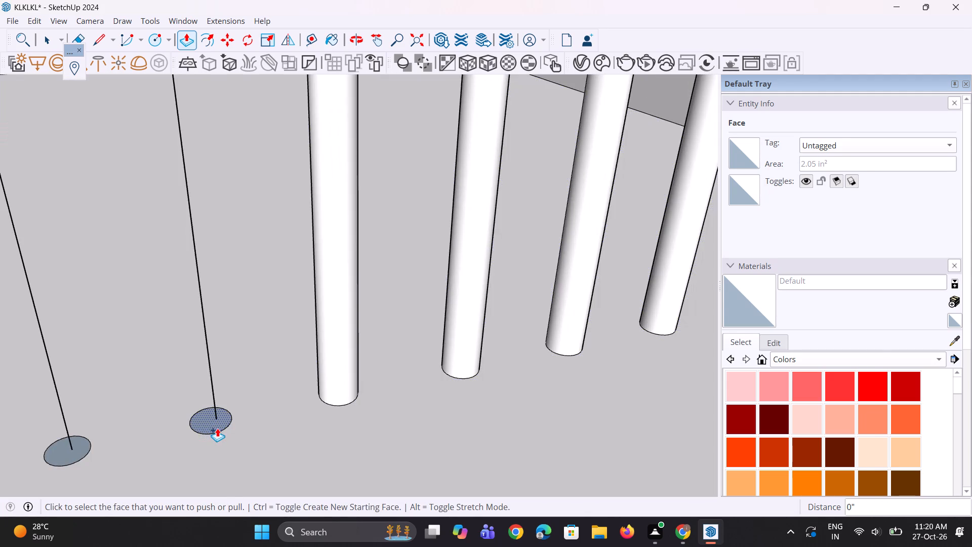
double_click(217, 428)
scroll(264, 422, "down", 5)
scroll(58, 451, "up", 3)
double_click(180, 447)
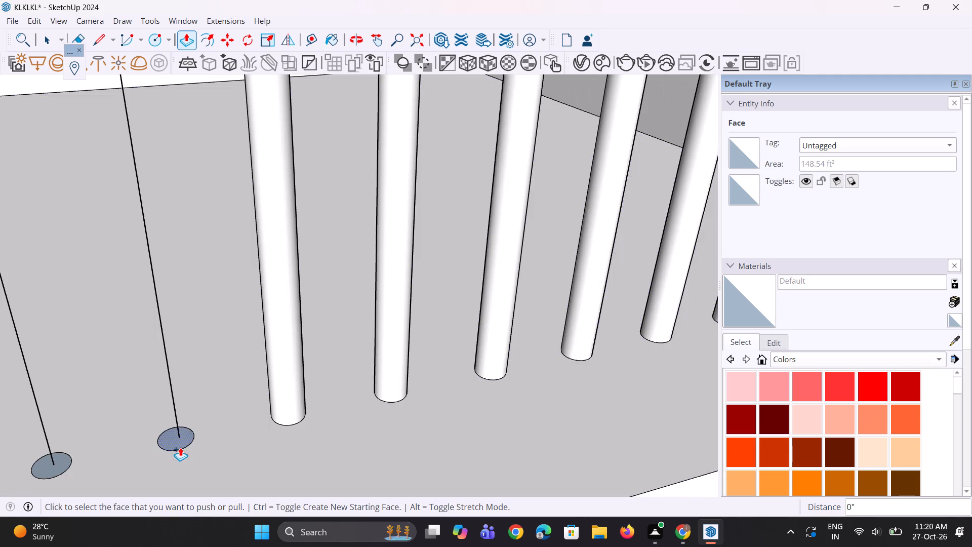
scroll(270, 426, "down", 5)
scroll(96, 470, "up", 3)
scroll(151, 454, "up", 1)
double_click(152, 452)
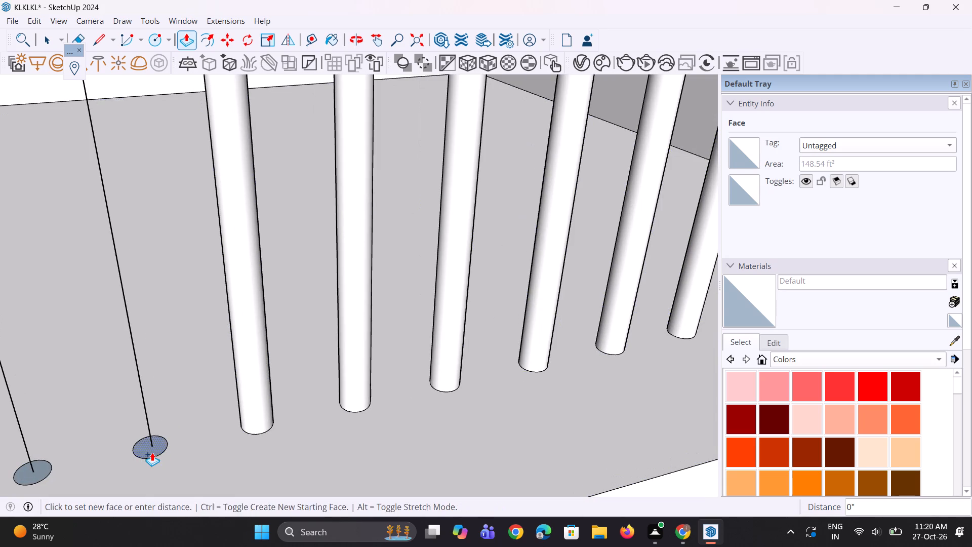
Repeat the roughly 5' 7 3/16" extrusion on the following four baluster circles, the twelfth to fifteenth from the end wall.
scroll(193, 450, "down", 6)
scroll(99, 476, "up", 3)
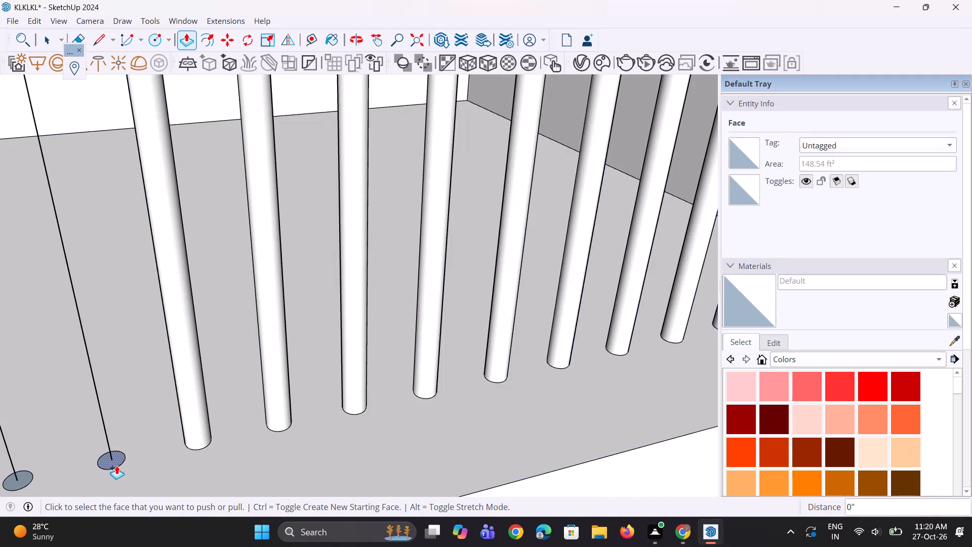
double_click(116, 465)
scroll(235, 437, "down", 10)
scroll(157, 436, "up", 6)
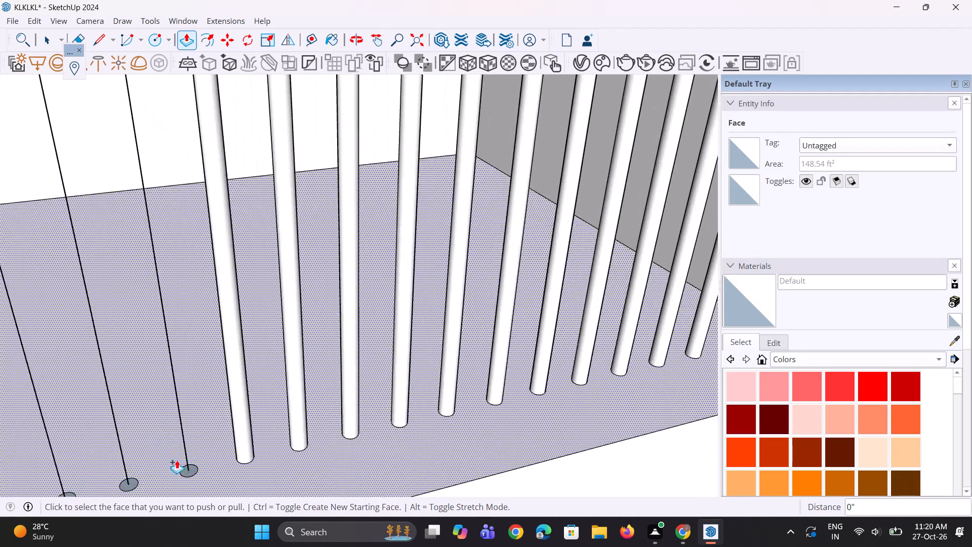
scroll(177, 460, "up", 6)
double_click(188, 474)
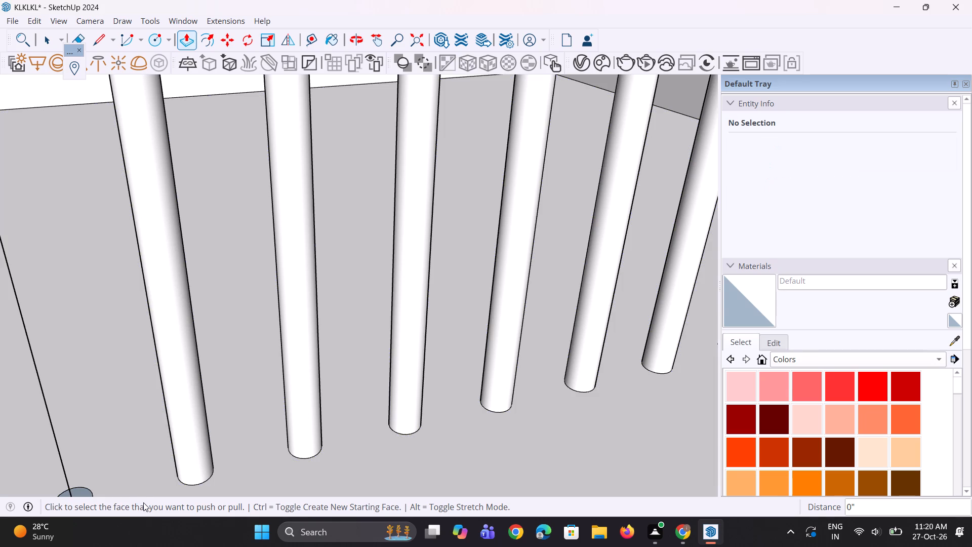
scroll(239, 416, "down", 5)
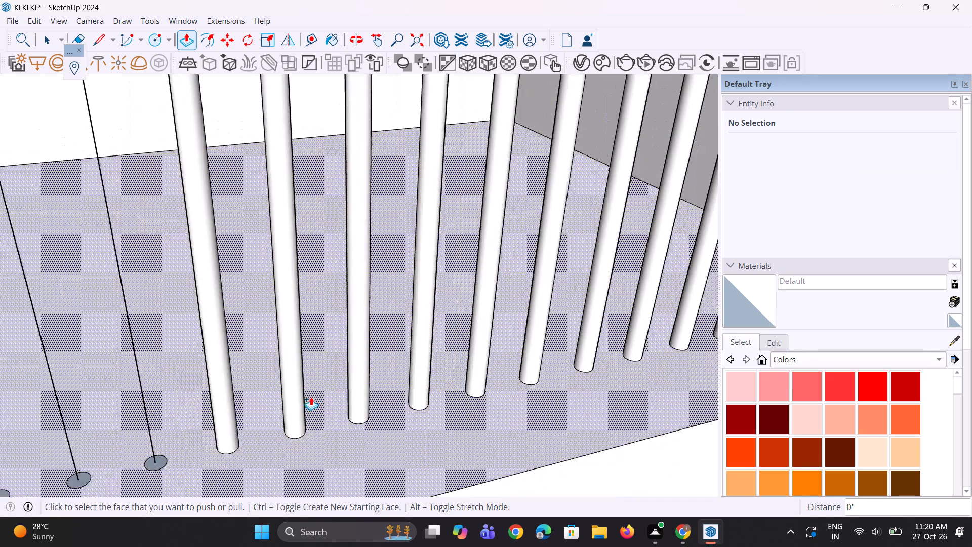
scroll(300, 404, "down", 3)
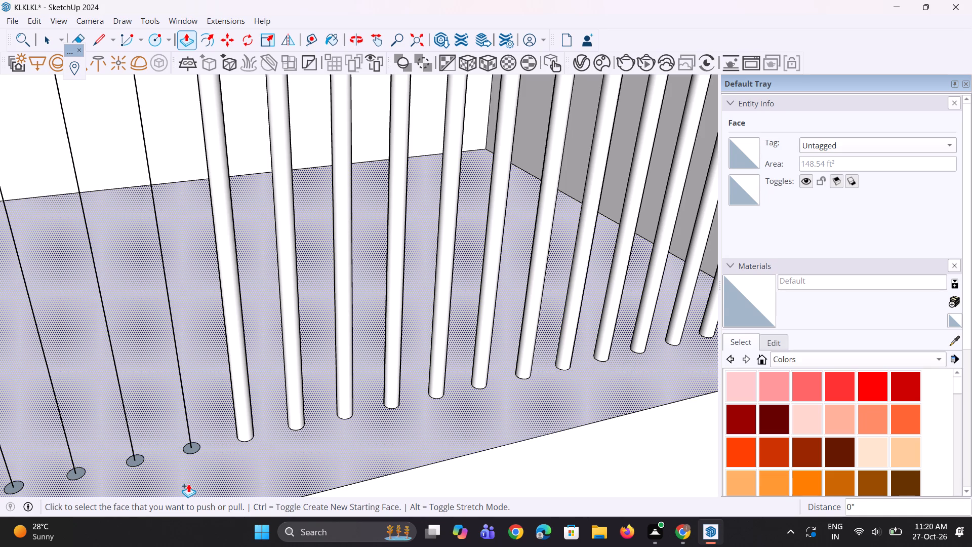
scroll(188, 476, "up", 3)
double_click(196, 447)
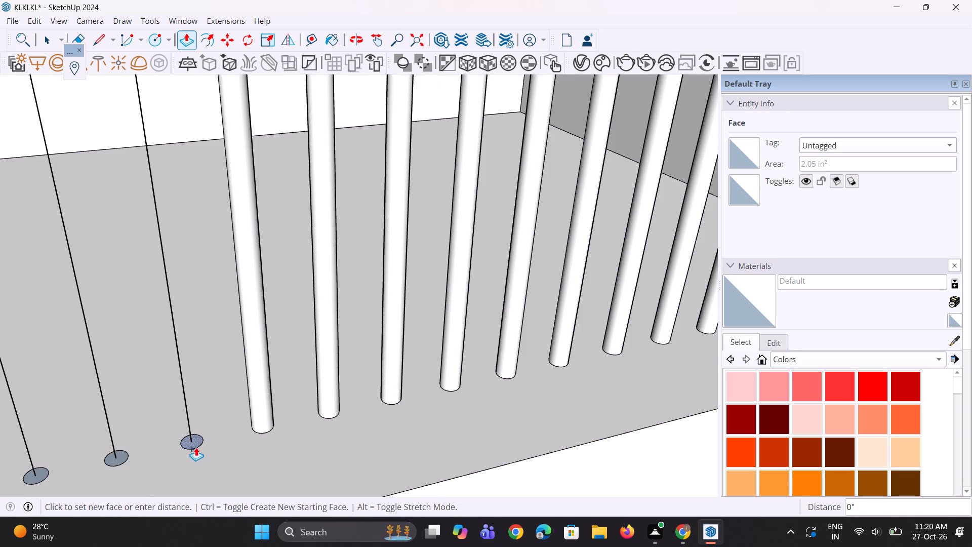
double_click(114, 459)
Extrude the next three flat baluster circles, the sixteenth to eighteenth from the end wall, by the same 5' 7 3/16" distance.
scroll(358, 444, "down", 5)
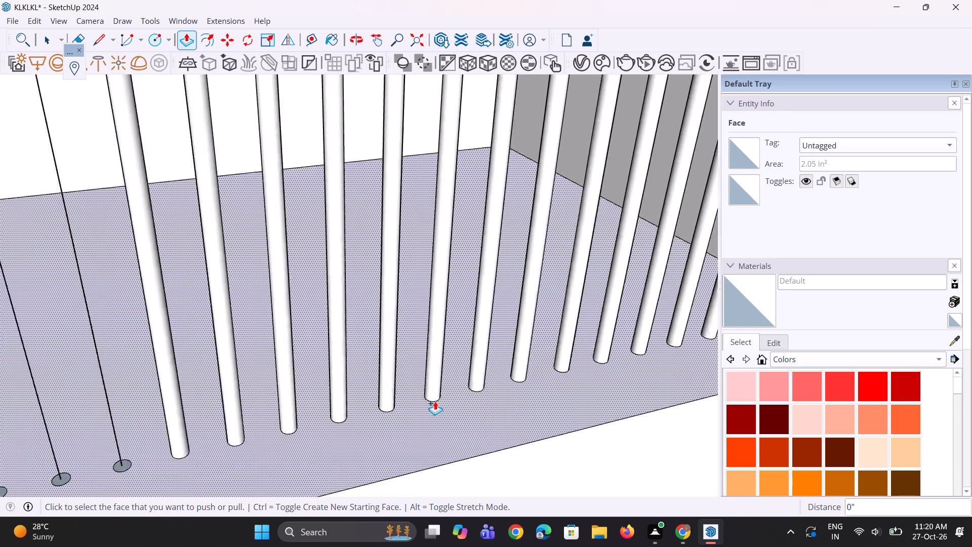
scroll(428, 403, "down", 5)
scroll(377, 443, "down", 5)
scroll(335, 438, "up", 9)
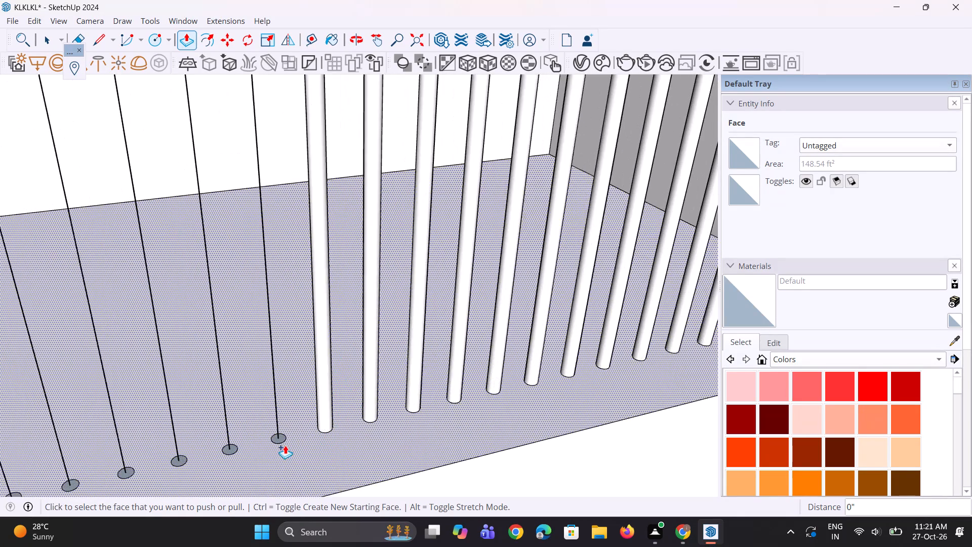
scroll(285, 445, "up", 4)
double_click(280, 440)
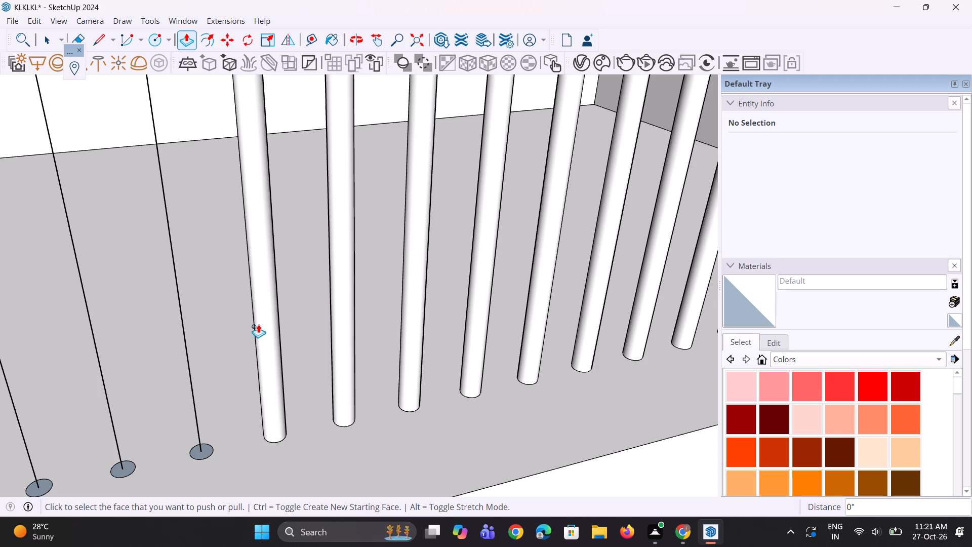
scroll(340, 315, "down", 2)
scroll(208, 427, "up", 2)
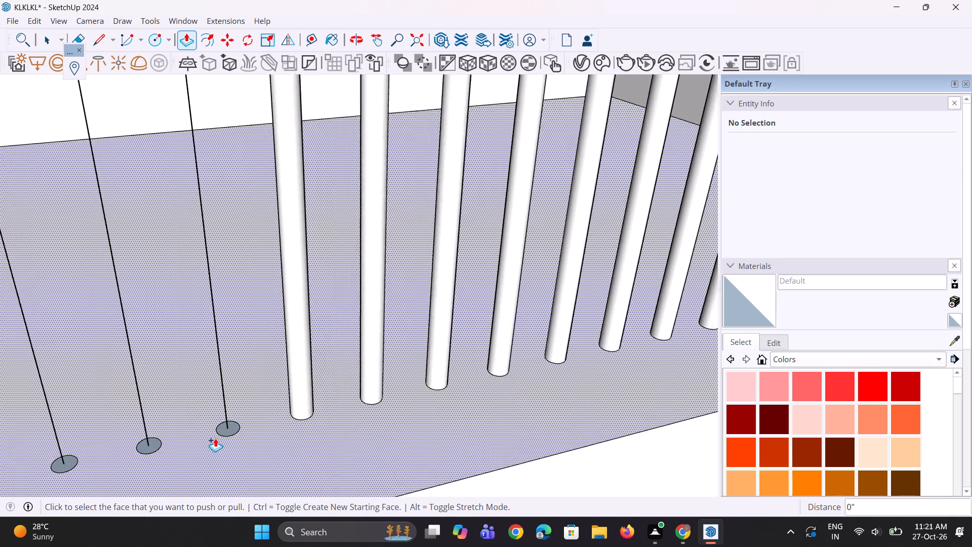
scroll(215, 438, "up", 2)
double_click(230, 431)
double_click(141, 445)
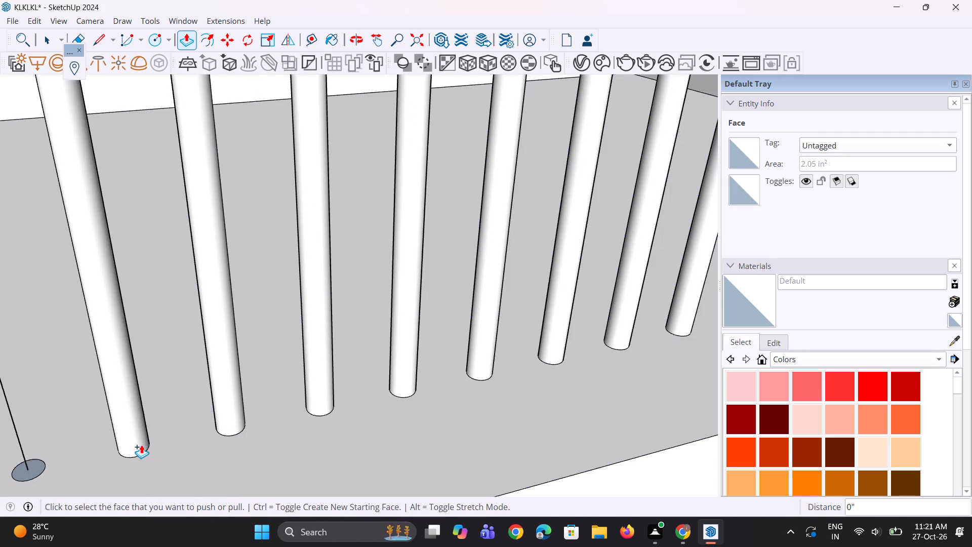
Extrude the next three flat baluster circles, the nineteenth to twenty-first from the end wall, by the same 5' 7 3/16" distance.
scroll(379, 363, "down", 9)
scroll(403, 359, "up", 1)
scroll(403, 359, "down", 4)
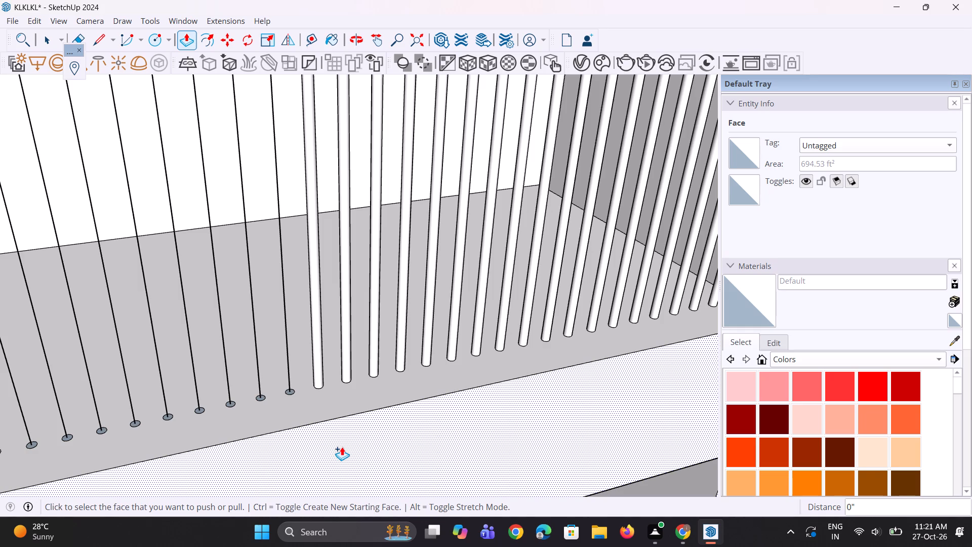
scroll(347, 445, "down", 3)
scroll(285, 416, "up", 11)
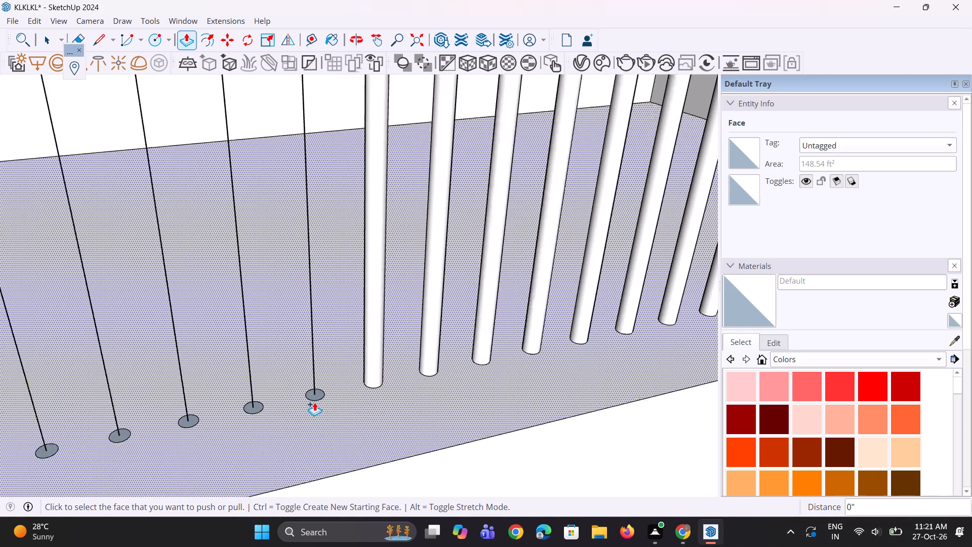
double_click(317, 400)
scroll(264, 411, "up", 2)
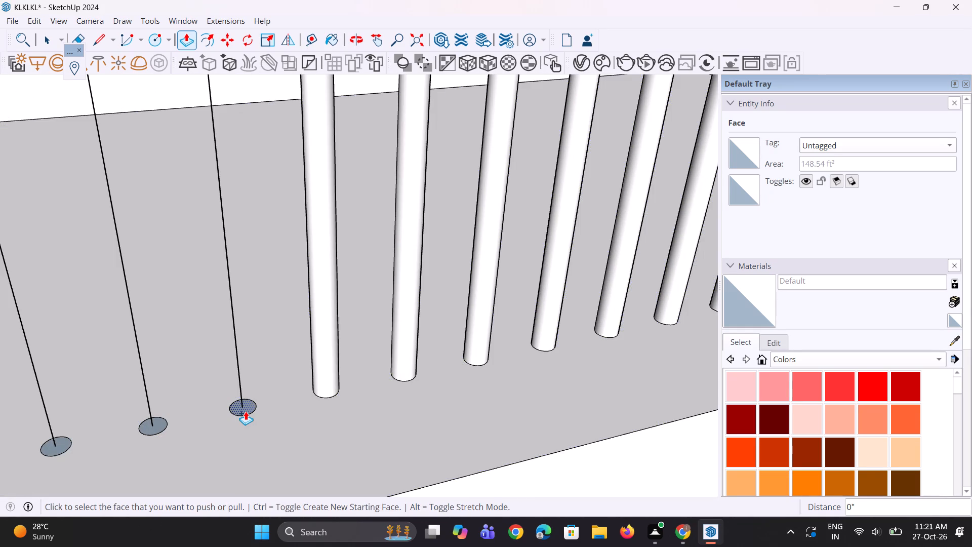
double_click(246, 411)
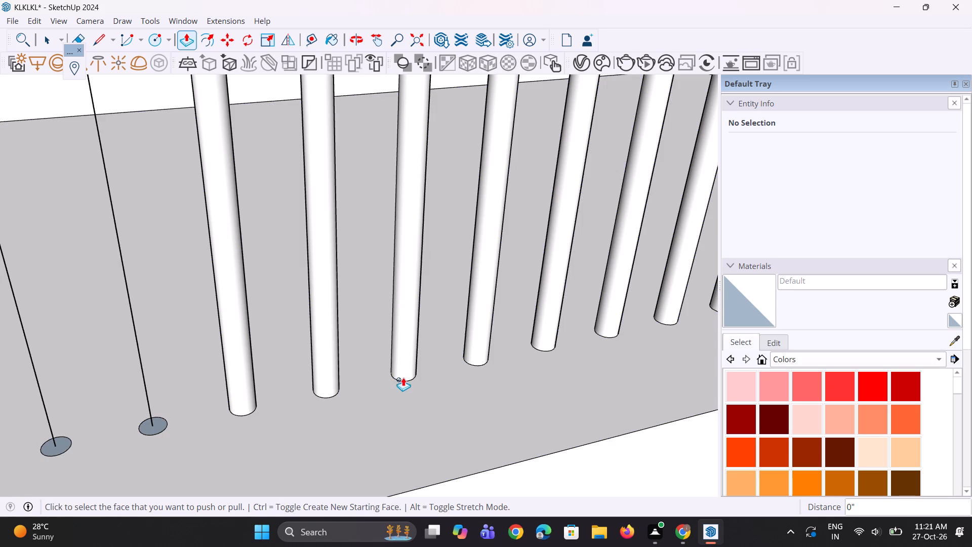
scroll(276, 389, "up", 2)
double_click(121, 438)
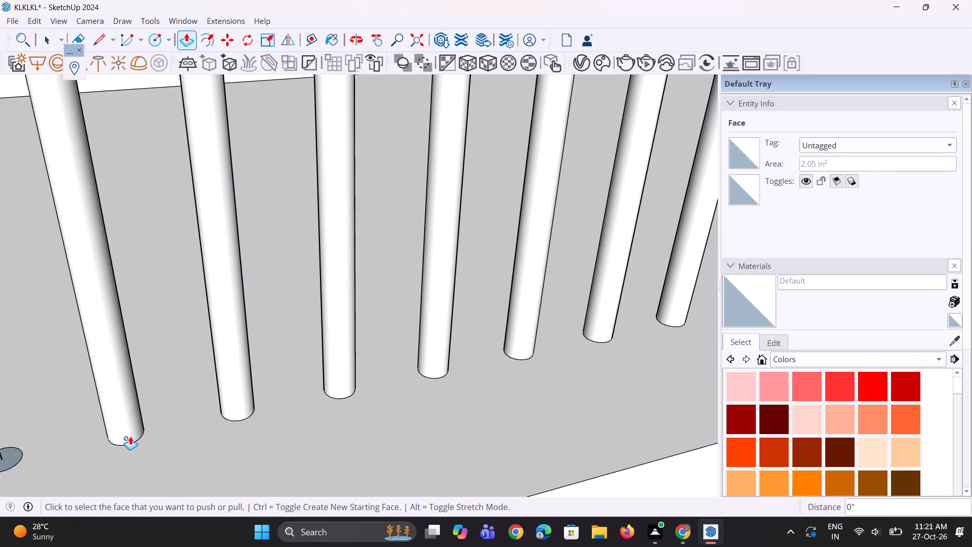
Push/Pull the next flat baluster circle beside the finished row about 5' 7 3/16" up to the handrail's lower edge.
scroll(385, 365, "down", 8)
scroll(232, 411, "up", 7)
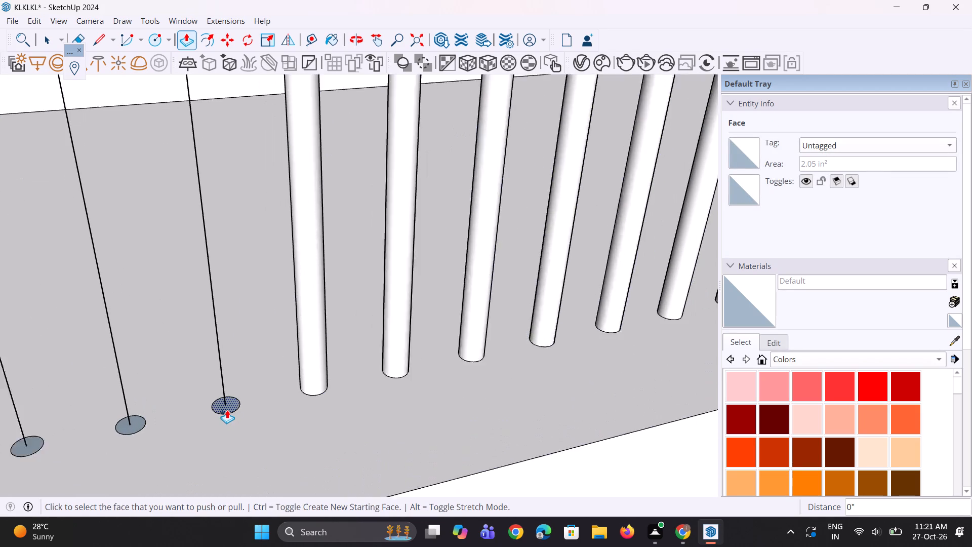
left_click(228, 410)
left_click(230, 413)
left_click(223, 410)
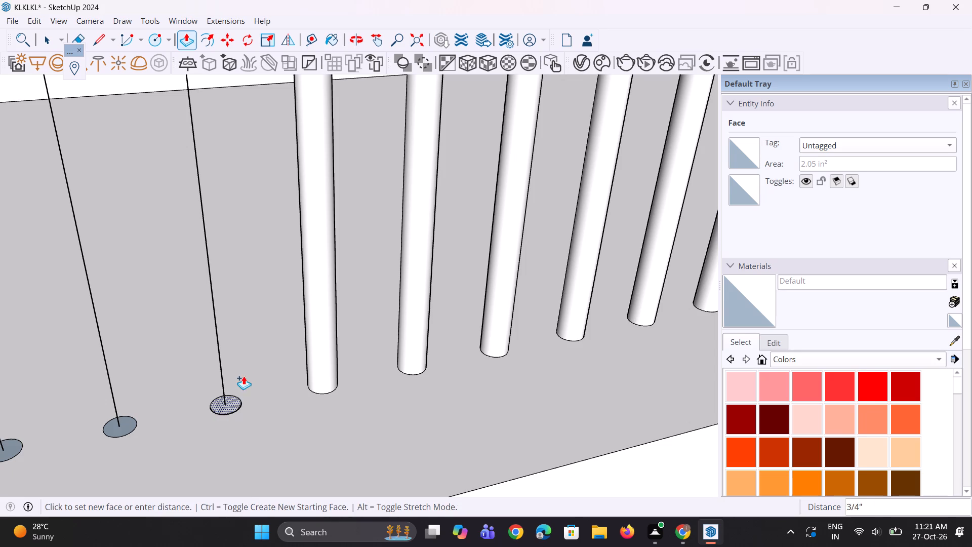
scroll(249, 330, "down", 8)
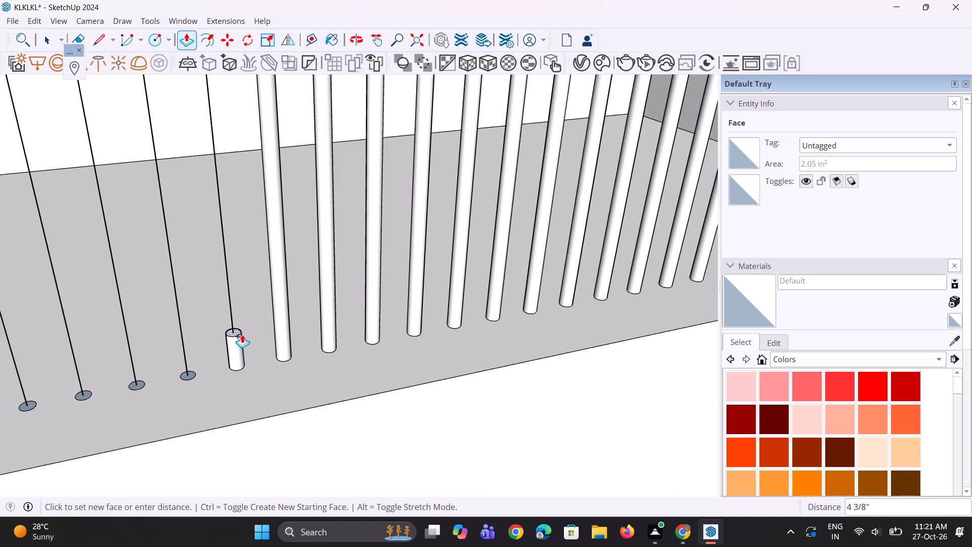
scroll(242, 334, "down", 13)
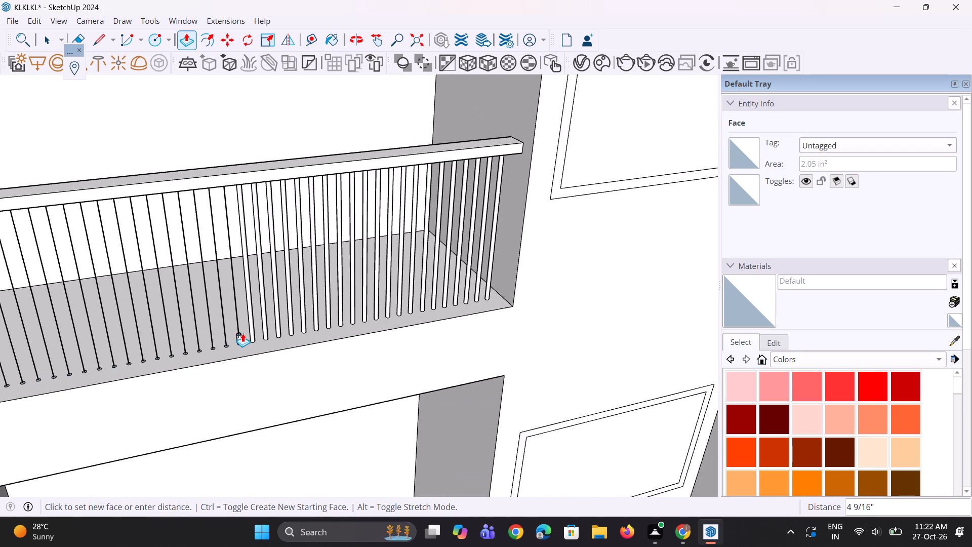
left_click(238, 187)
Push/Pull the following baluster circle, the twenty-third from the end wall, about 5' 7 3/16" up to the handrail.
scroll(217, 311, "up", 16)
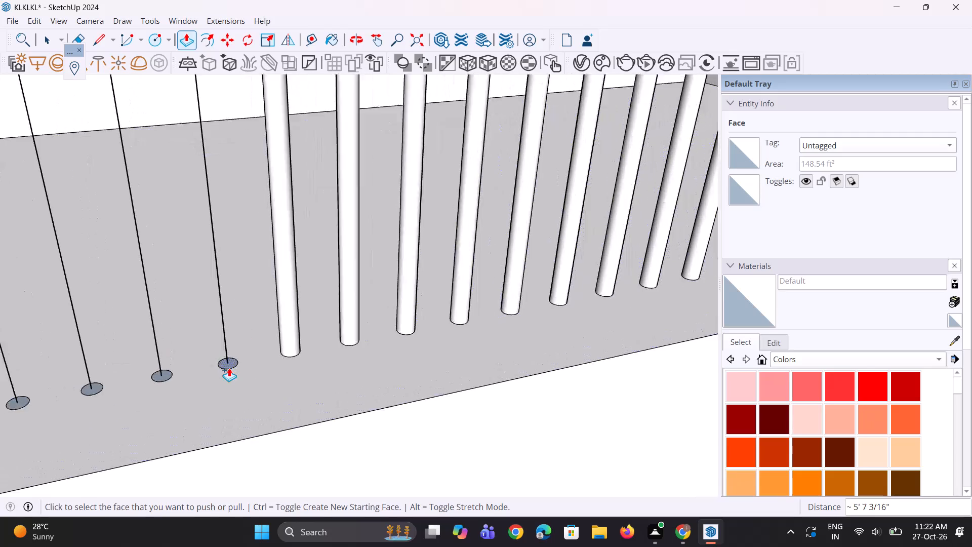
scroll(229, 367, "up", 1)
double_click(229, 367)
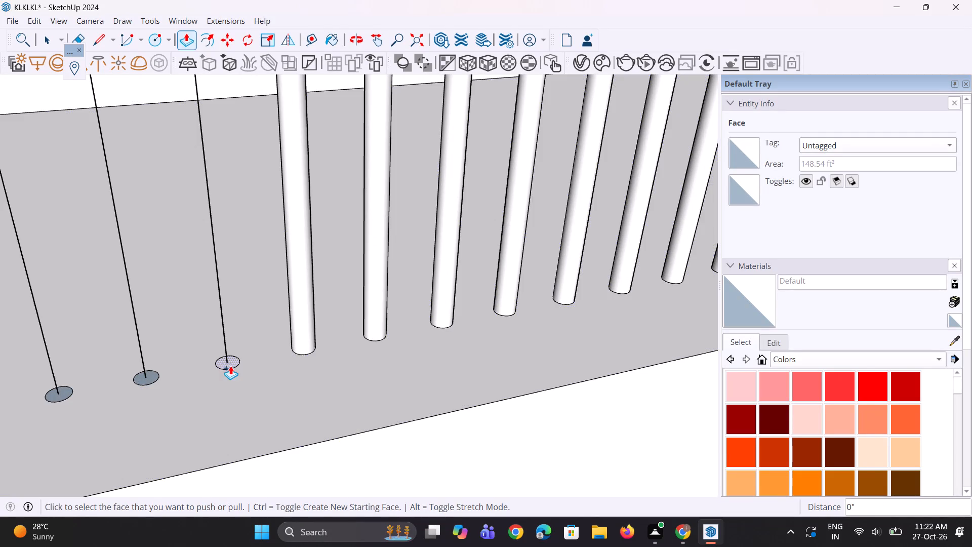
left_click(229, 366)
scroll(242, 309, "down", 12)
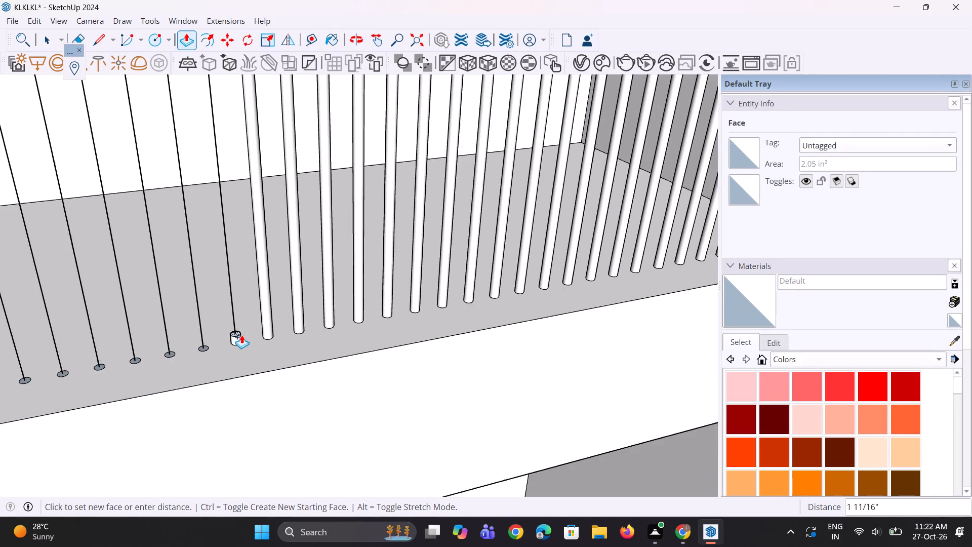
scroll(241, 335, "down", 14)
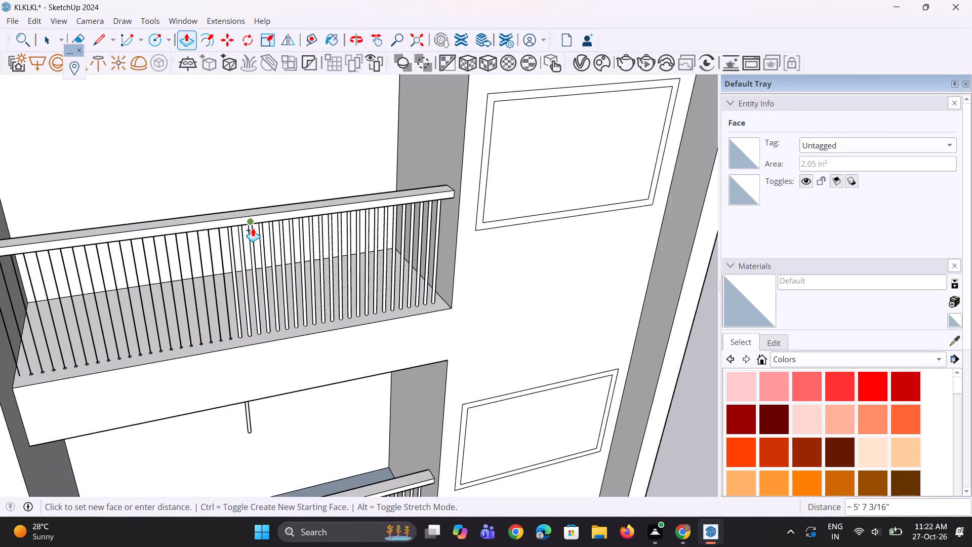
left_click(255, 226)
scroll(220, 346, "up", 12)
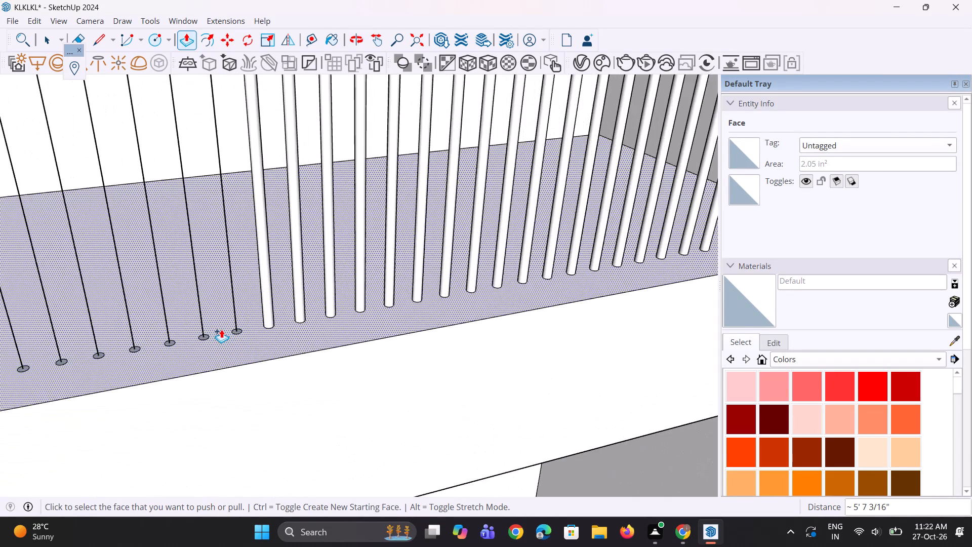
Extrude the next three flat baluster circles, the twenty-fourth to twenty-sixth from the end wall, by the same 5' 7 3/16" distance.
scroll(228, 328, "up", 11)
double_click(241, 334)
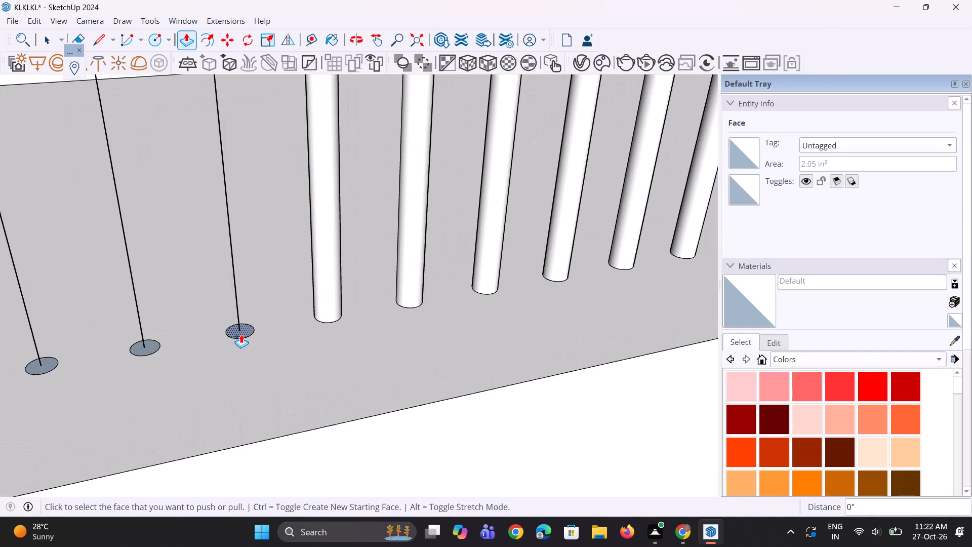
double_click(241, 334)
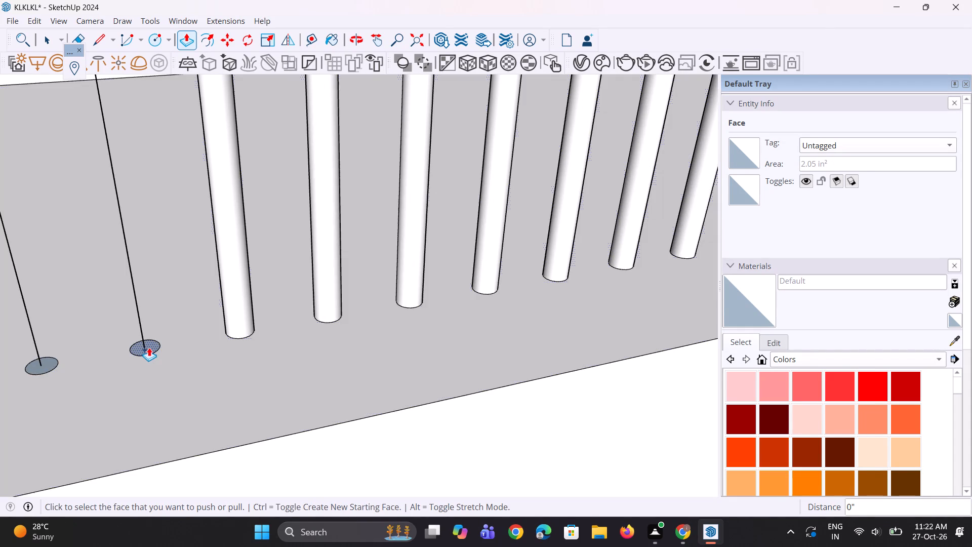
triple_click(148, 347)
double_click(148, 347)
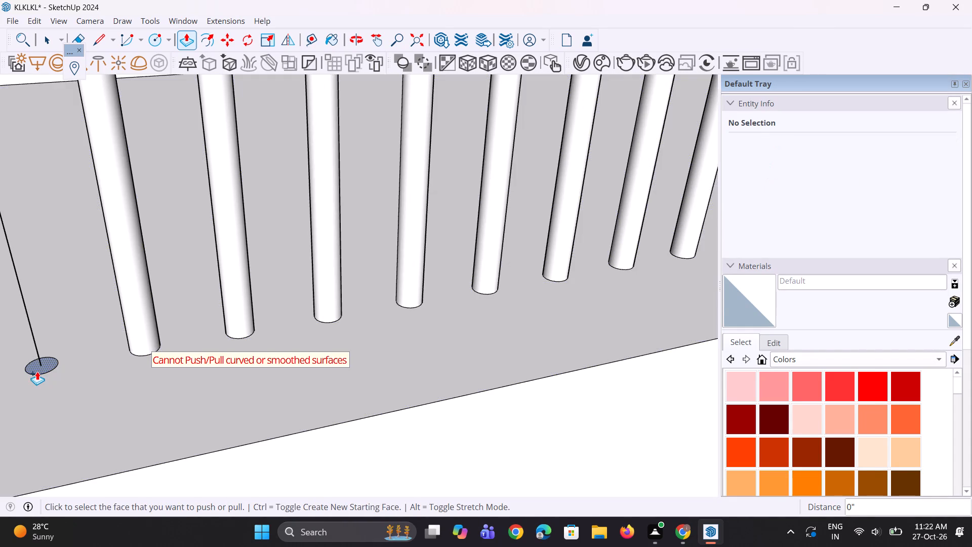
left_click(38, 369)
triple_click(38, 369)
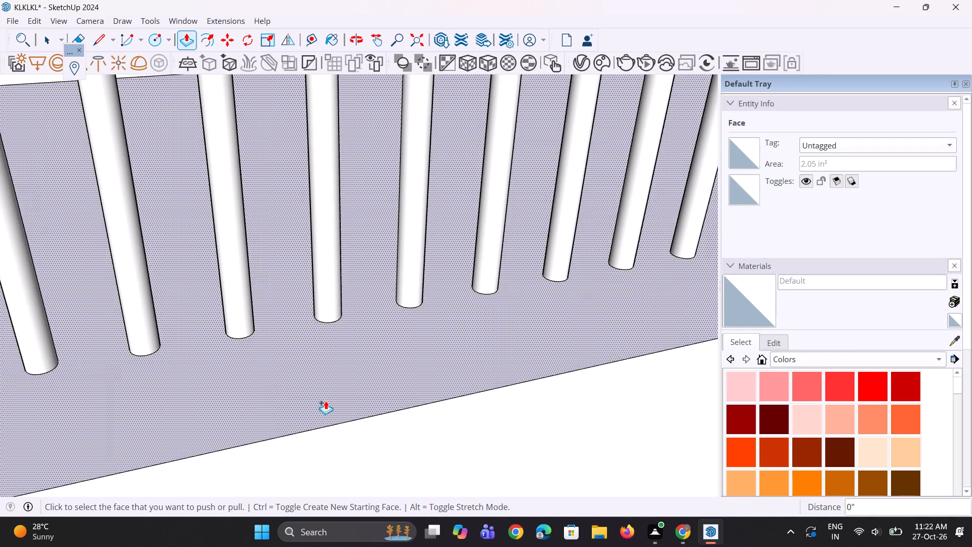
Extrude the next two flat baluster circles, the twenty-seventh and twenty-eighth from the end wall, by the same 5' 7 3/16" distance.
scroll(346, 413, "down", 5)
scroll(409, 418, "down", 6)
scroll(204, 420, "up", 12)
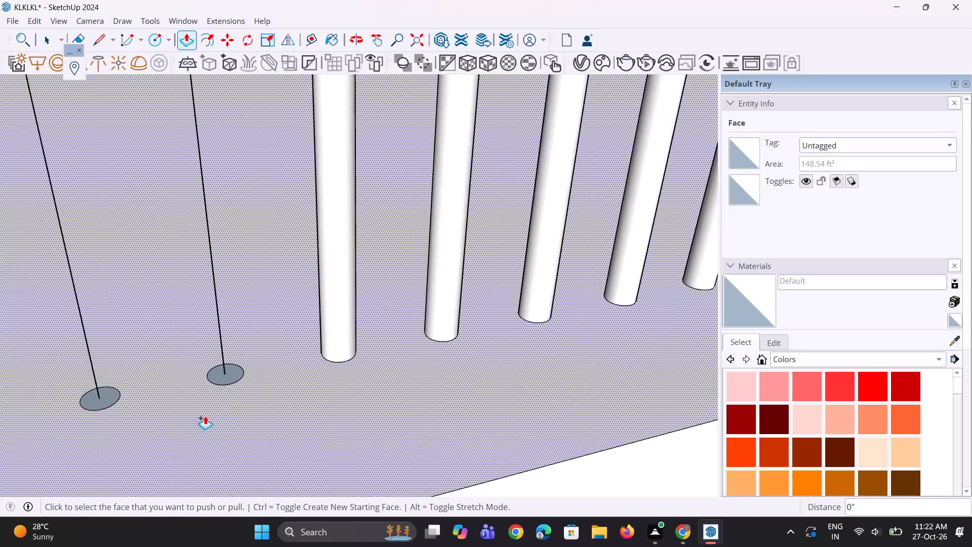
scroll(205, 416, "up", 6)
double_click(246, 348)
double_click(243, 350)
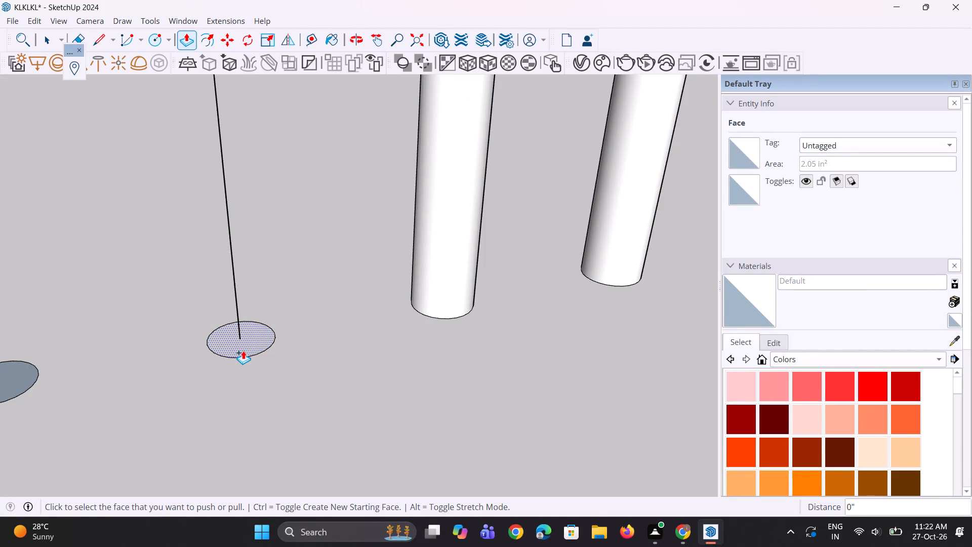
scroll(281, 400, "down", 5)
scroll(33, 420, "up", 3)
triple_click(120, 398)
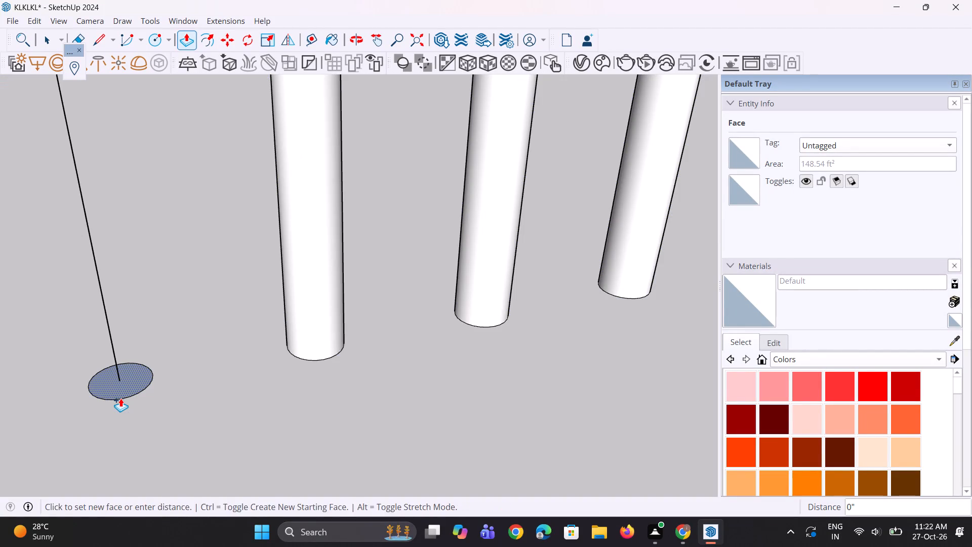
left_click(120, 398)
Extrude the twenty-ninth baluster circle from the end wall, beside the finished row, by the same 5' 7 3/16" distance.
scroll(218, 395, "down", 5)
scroll(268, 411, "down", 7)
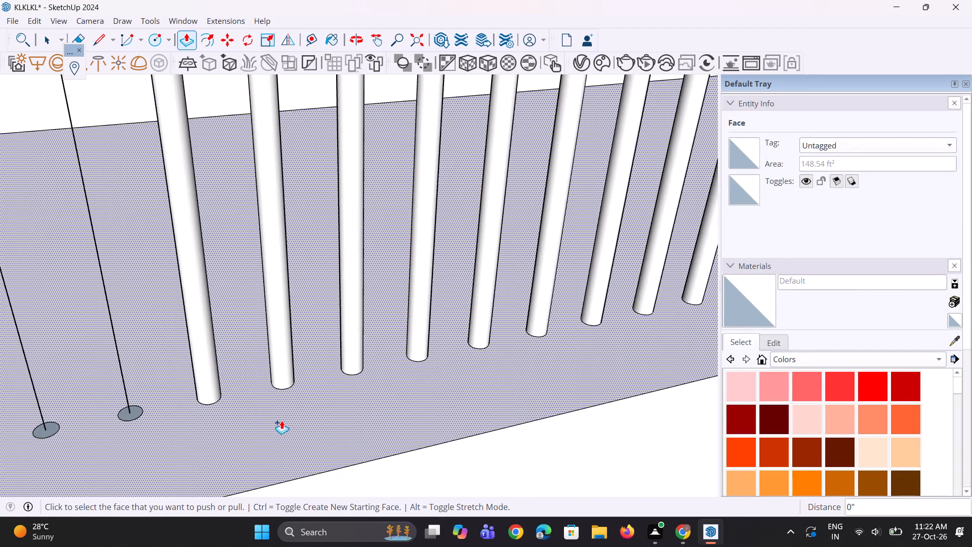
scroll(281, 420, "down", 16)
scroll(256, 443, "up", 7)
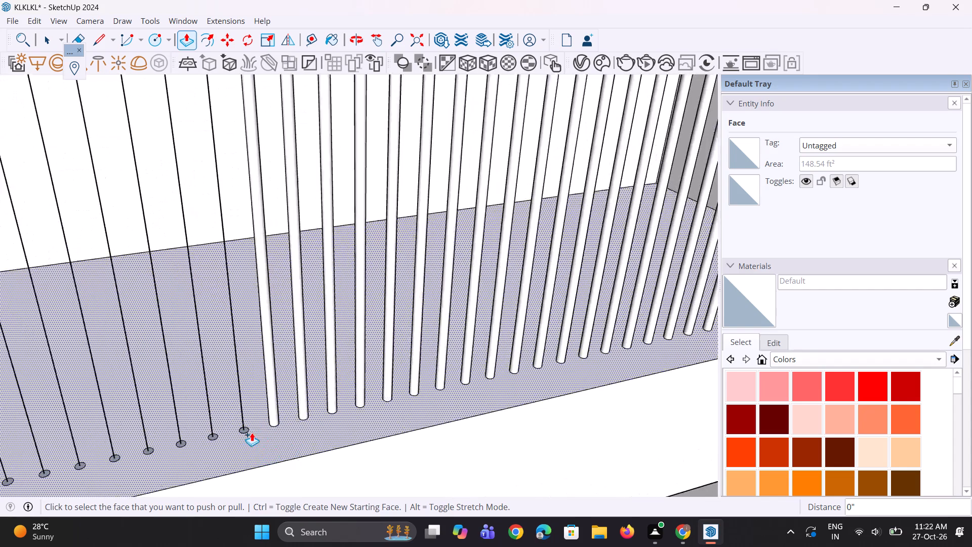
scroll(252, 433, "up", 7)
double_click(236, 427)
double_click(236, 427)
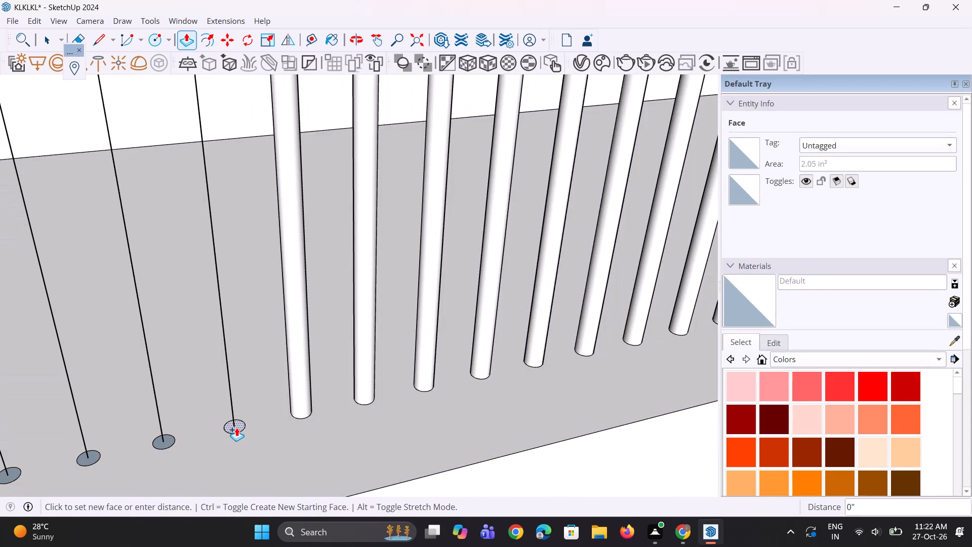
Extrude the next two flat baluster circles, the thirtieth and thirty-first from the end wall, by the same 5' 7 3/16" distance.
scroll(244, 424, "down", 8)
scroll(225, 450, "up", 6)
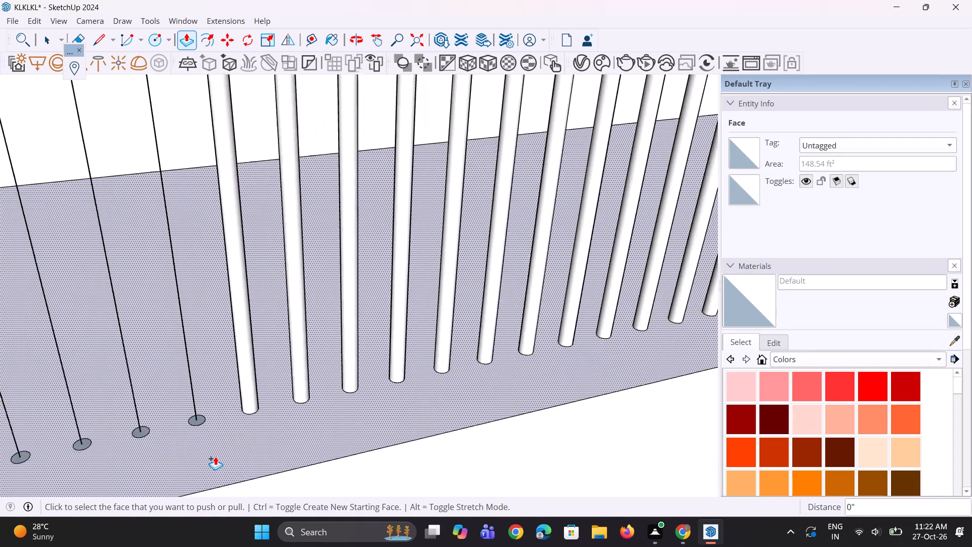
scroll(215, 456, "up", 5)
scroll(196, 417, "up", 4)
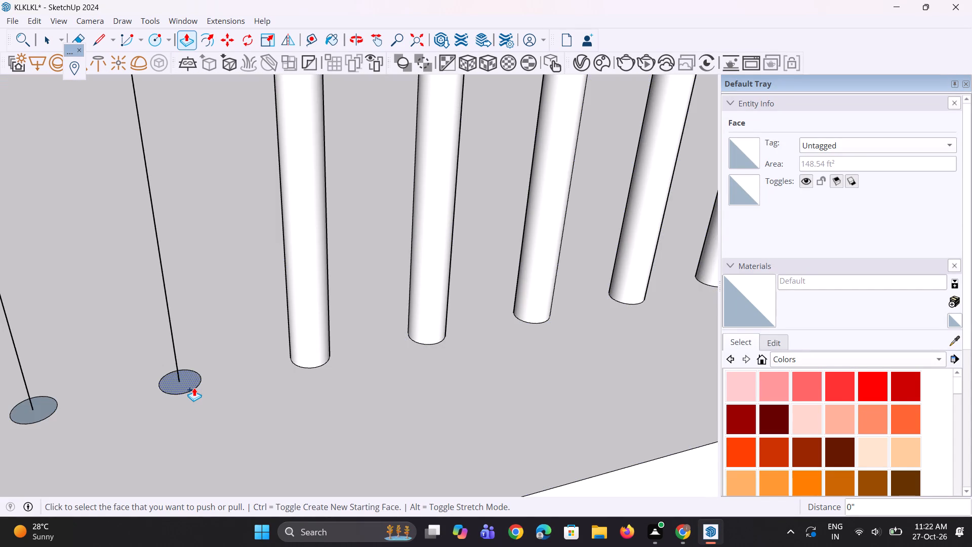
triple_click(194, 387)
left_click(193, 387)
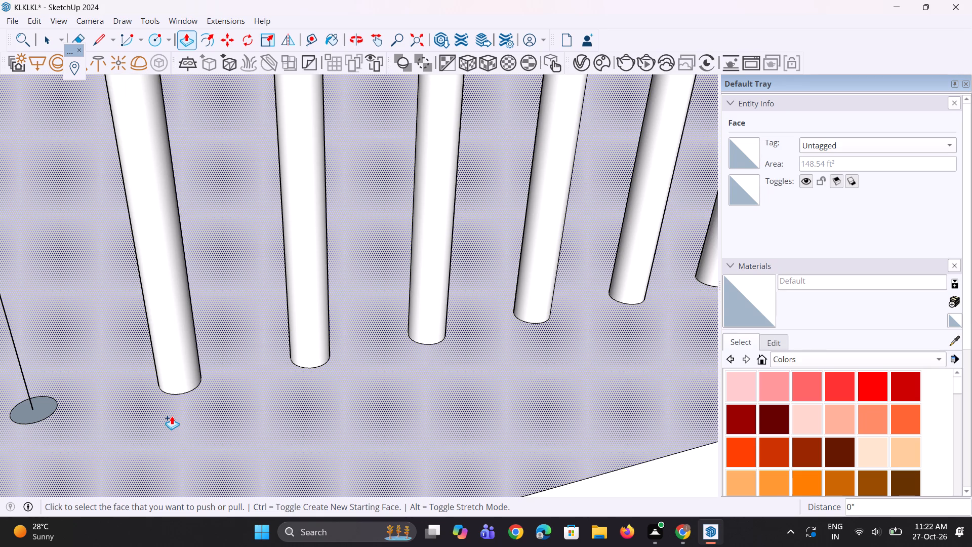
scroll(223, 350, "down", 3)
scroll(118, 398, "up", 2)
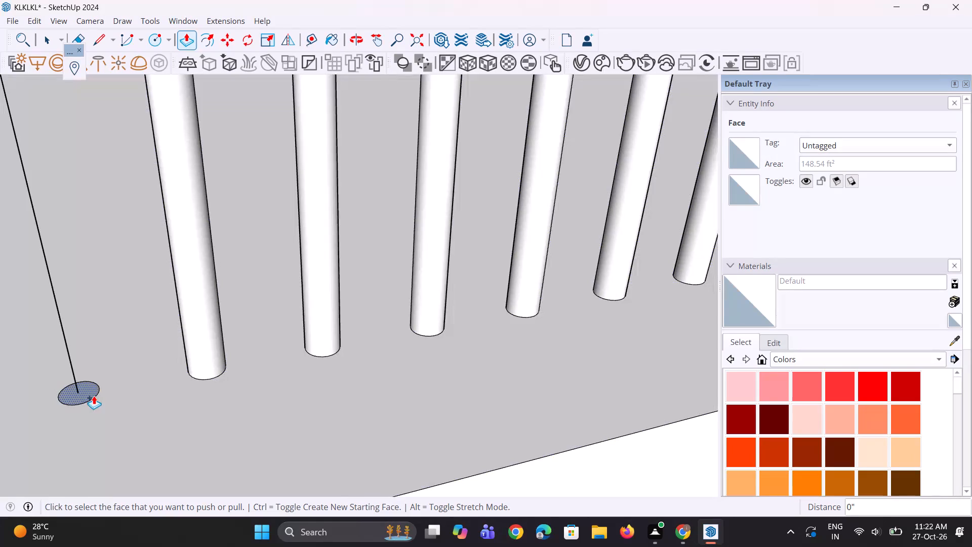
double_click(92, 396)
double_click(94, 389)
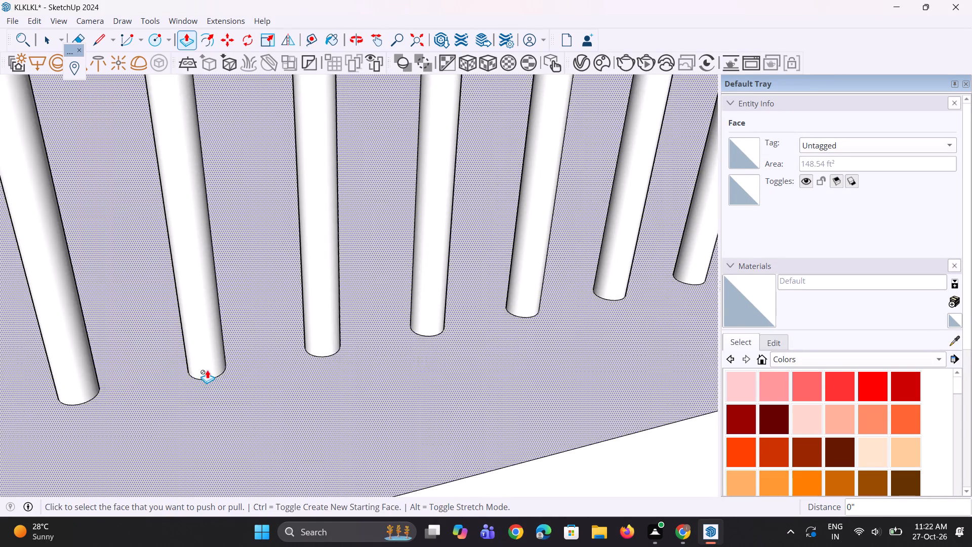
Extrude the next two flat baluster circles, the thirty-second and thirty-third from the end wall, by the same 5' 7 3/16" distance.
scroll(423, 355, "down", 9)
scroll(320, 398, "up", 4)
scroll(230, 381, "up", 4)
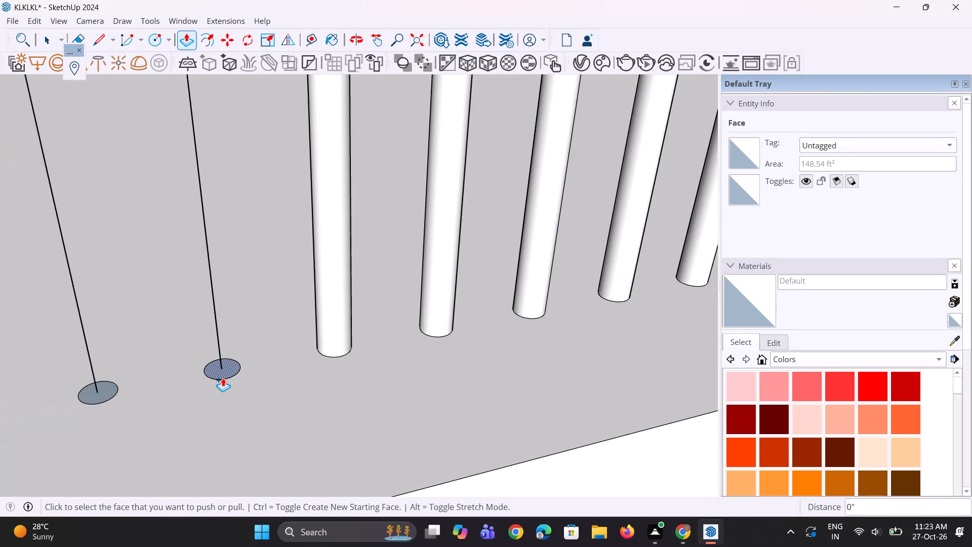
triple_click(223, 378)
left_click(223, 378)
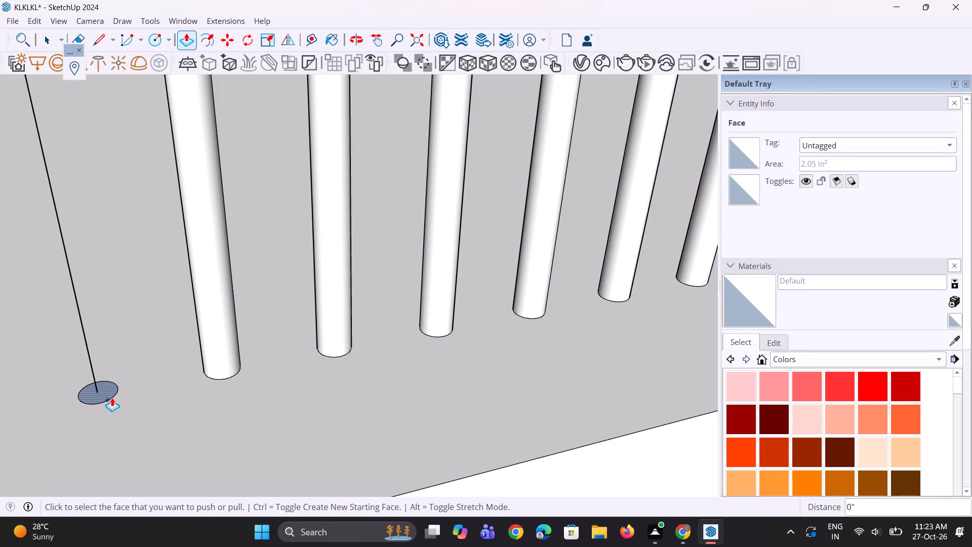
triple_click(112, 398)
left_click(112, 398)
Extrude the next two flat baluster circles, the thirty-fourth and thirty-fifth from the end wall, by the same 5' 7 3/16" distance.
scroll(382, 349, "down", 10)
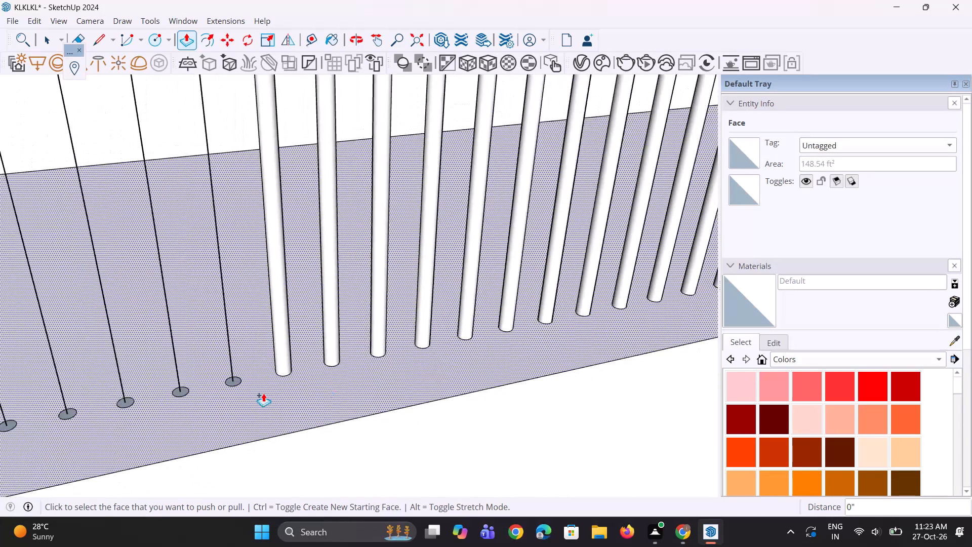
scroll(240, 393, "up", 8)
triple_click(237, 371)
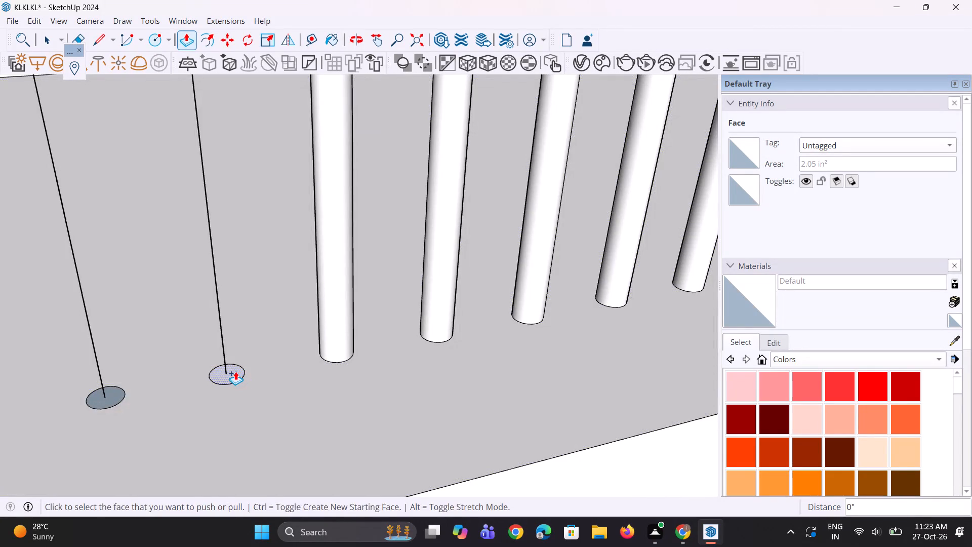
left_click(235, 371)
triple_click(115, 396)
left_click(115, 396)
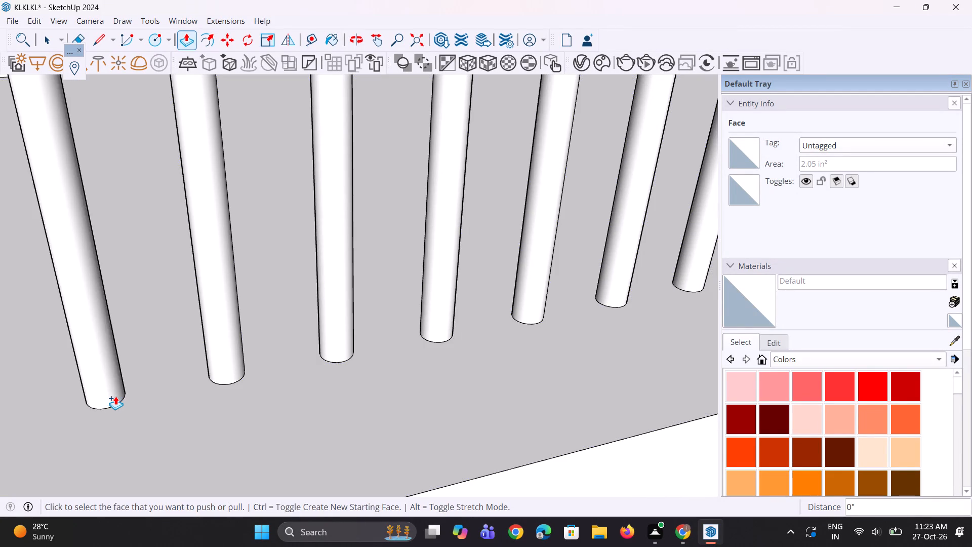
Extrude the next three flat baluster circles, the thirty-sixth to thirty-eighth from the end wall, by the same 5' 7 3/16" distance.
scroll(242, 379, "down", 10)
scroll(139, 417, "up", 4)
scroll(176, 400, "up", 3)
triple_click(176, 400)
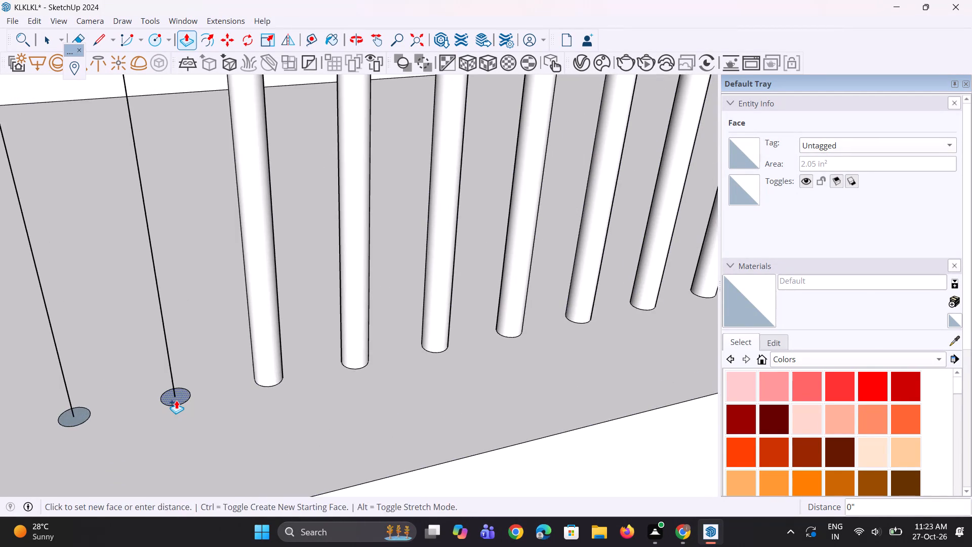
left_click(176, 400)
triple_click(84, 416)
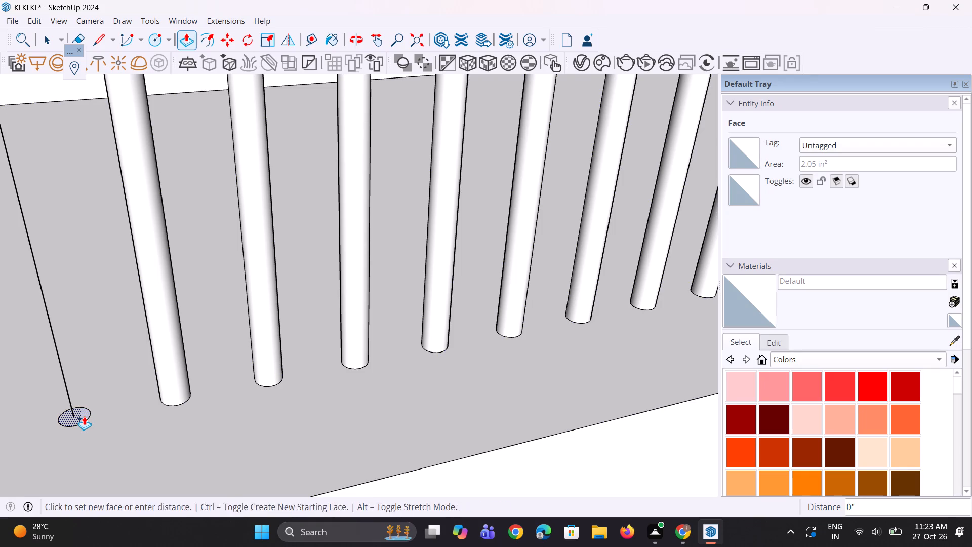
left_click(84, 416)
scroll(167, 394, "down", 5)
scroll(102, 407, "down", 5)
scroll(73, 419, "up", 8)
triple_click(69, 415)
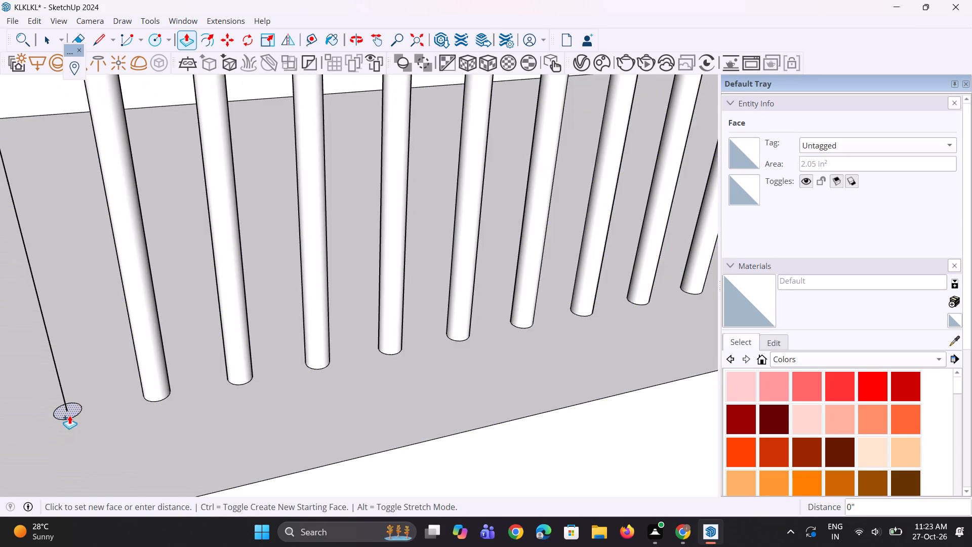
left_click(69, 415)
Extrude the next two flat baluster circles, the thirty-ninth and fortieth from the end wall, by the same 5' 7 3/16" distance.
scroll(407, 367, "down", 9)
scroll(370, 440, "up", 4)
scroll(277, 405, "up", 4)
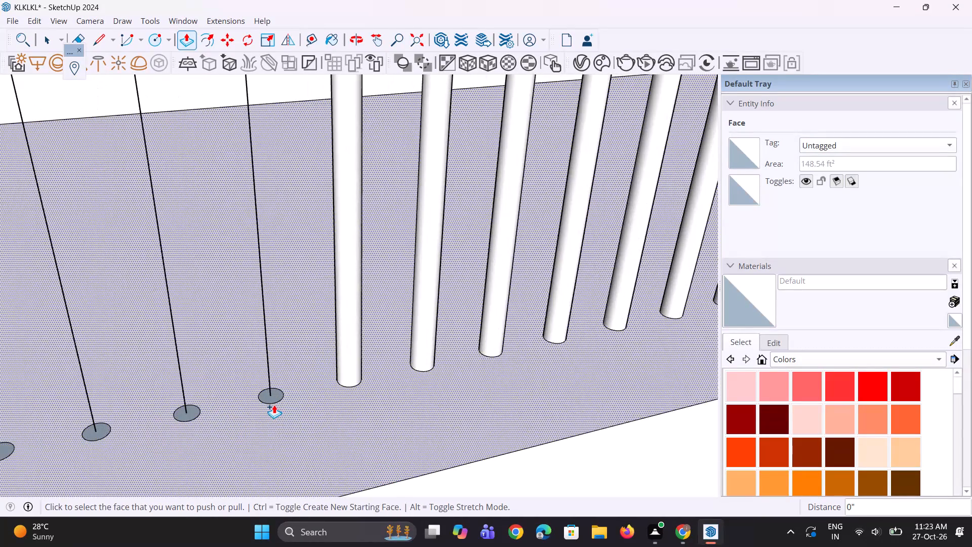
scroll(275, 404, "up", 4)
triple_click(280, 397)
left_click(280, 397)
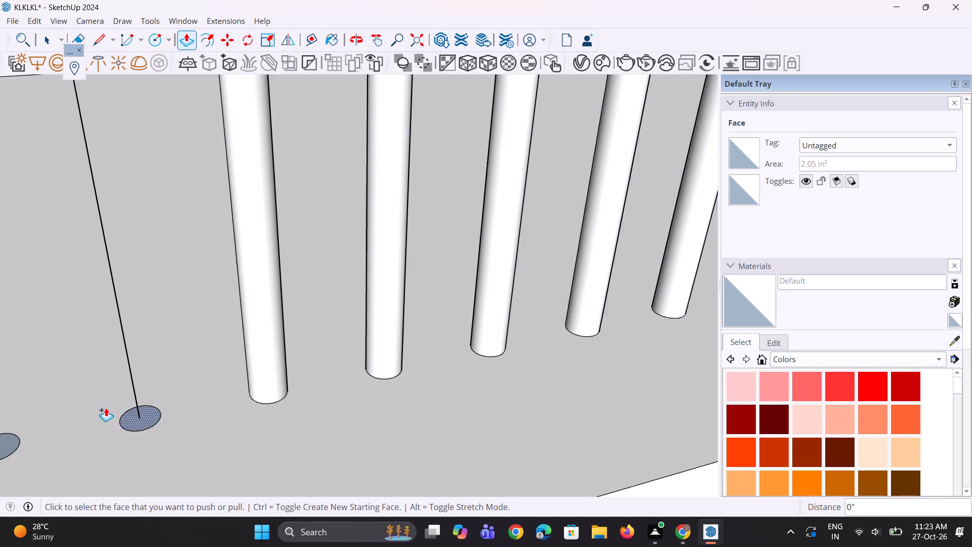
scroll(106, 408, "up", 3)
triple_click(134, 426)
left_click(134, 426)
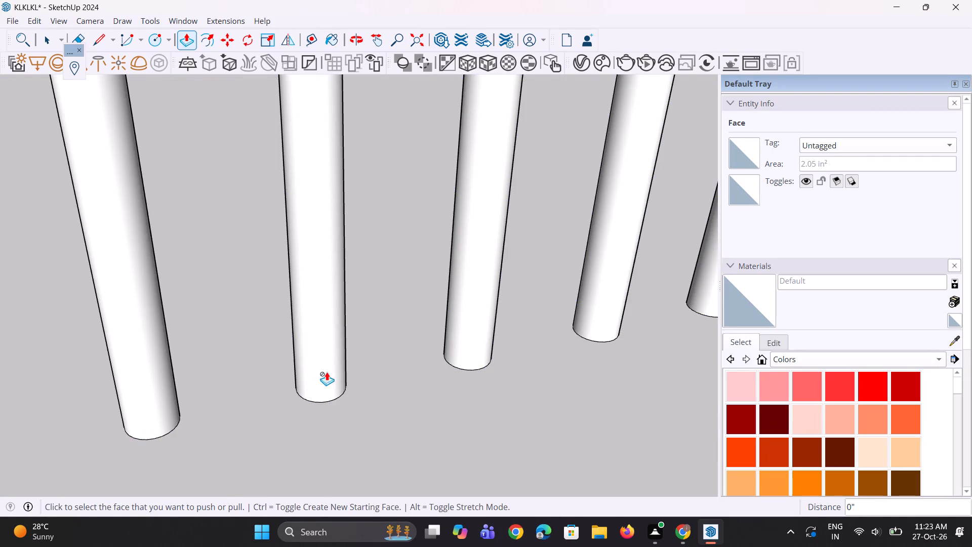
Extrude the next two flat baluster circles, the forty-first and forty-second from the end wall, by the same 5' 7 3/16" distance.
scroll(340, 371, "down", 11)
scroll(210, 453, "up", 4)
scroll(247, 423, "up", 3)
triple_click(249, 402)
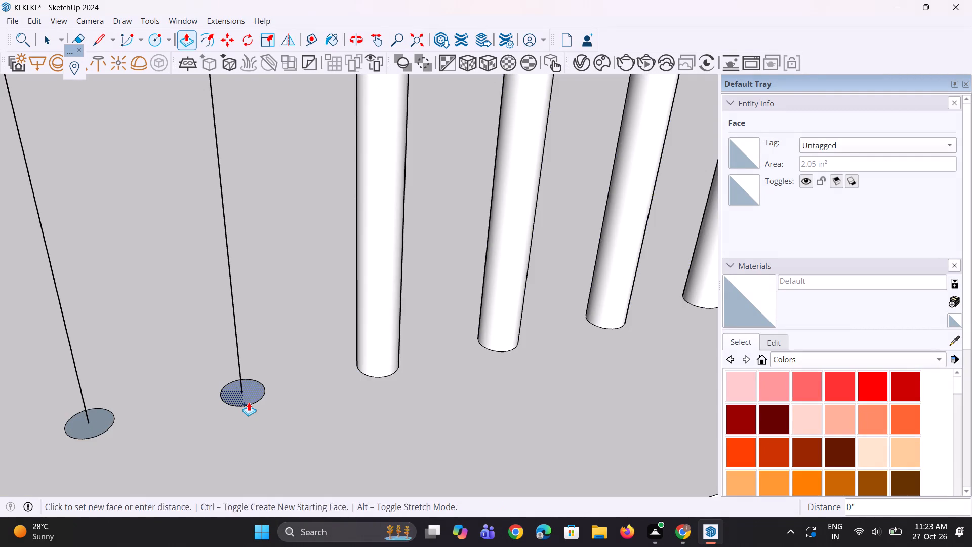
left_click(249, 402)
scroll(119, 439, "up", 3)
triple_click(86, 431)
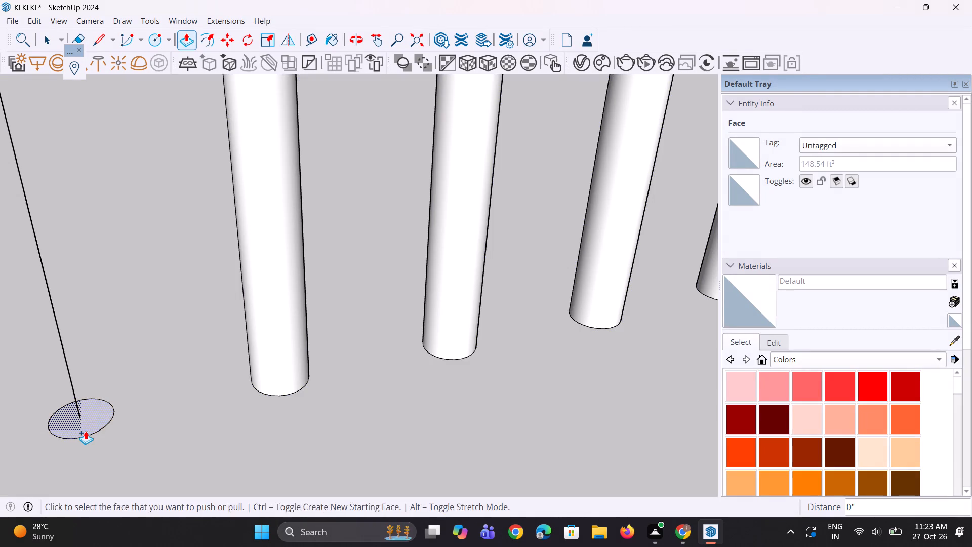
left_click(86, 431)
Copy the last flat baluster circle about 5" toward the dark wall, onto the foot of the vertical line that has no circle.
scroll(420, 394, "down", 16)
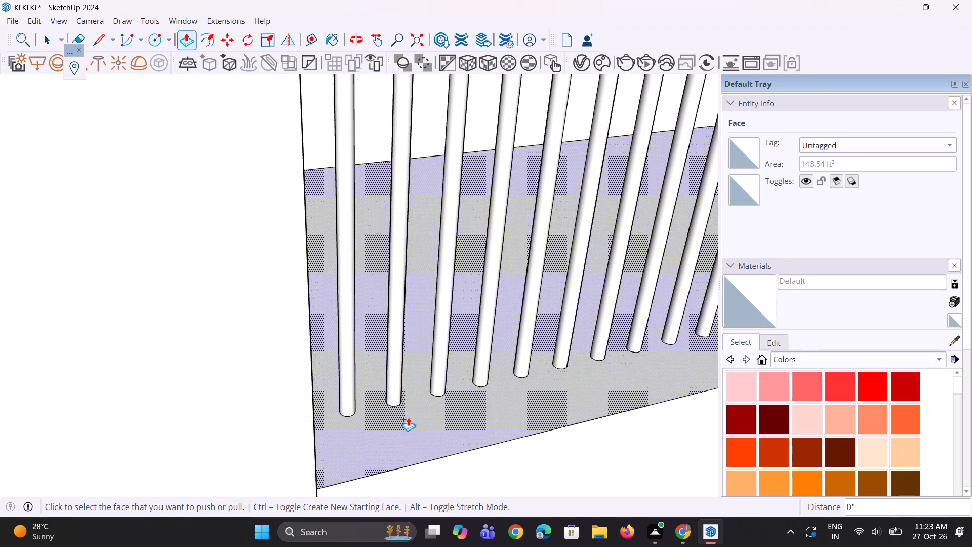
scroll(408, 417, "down", 3)
middle_click_drag(402, 418, 305, 409)
scroll(296, 410, "up", 9)
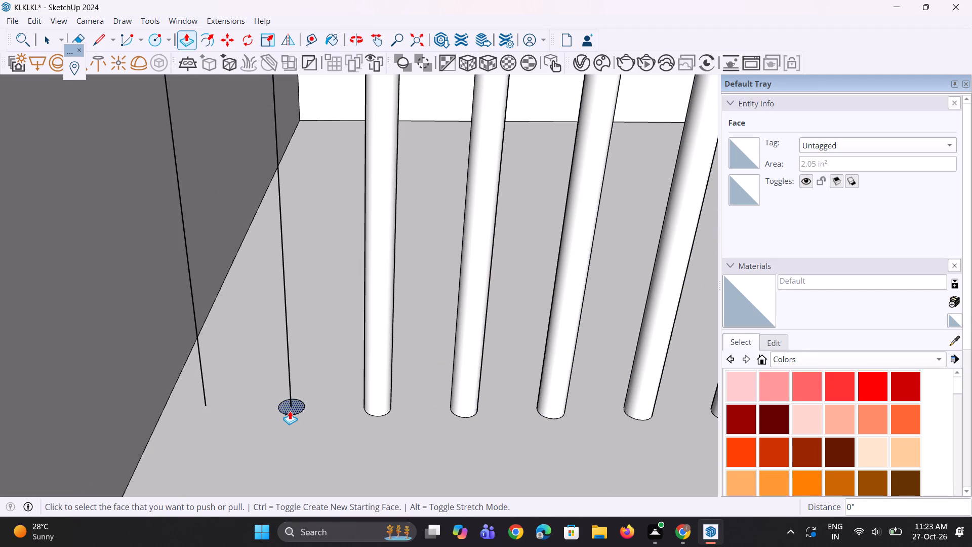
key("space")
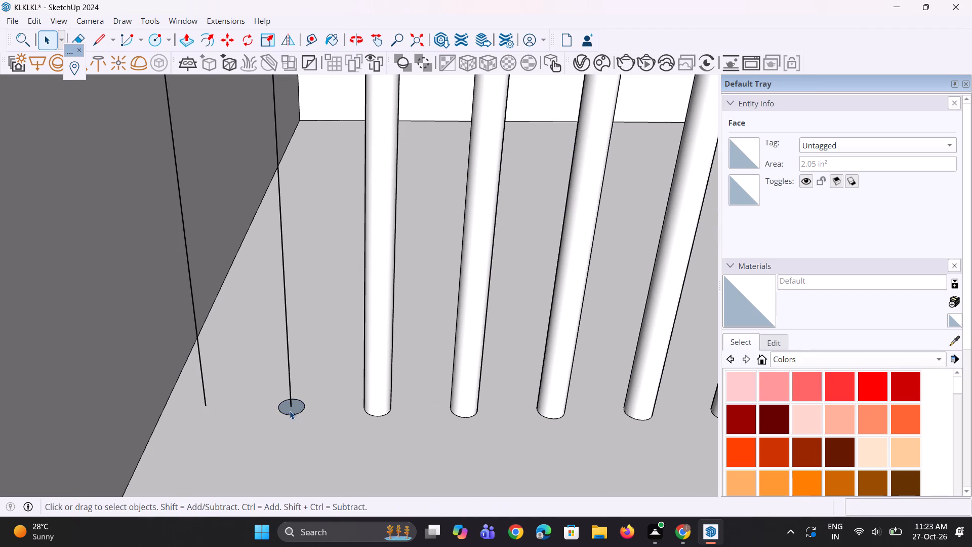
left_click(290, 411)
scroll(290, 411, "up", 2)
key("m")
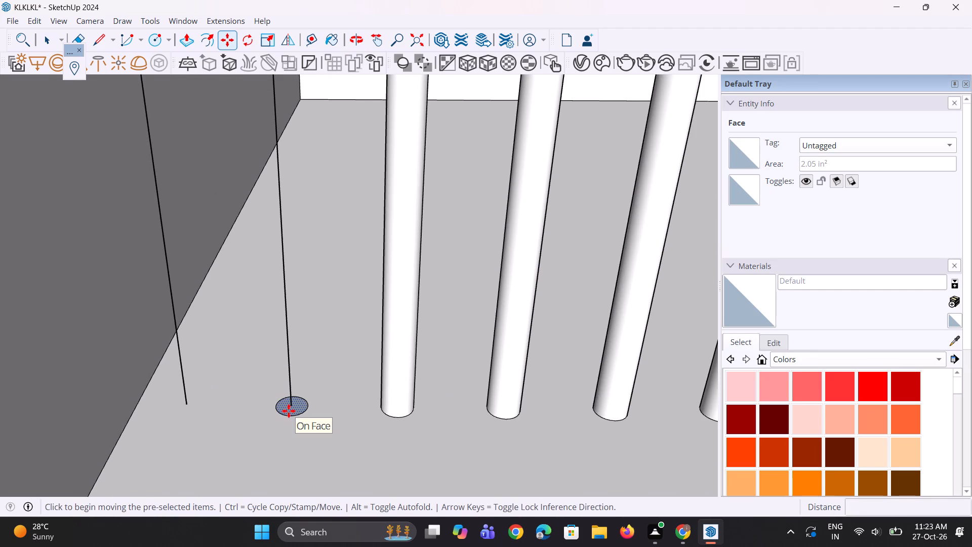
left_click(289, 411)
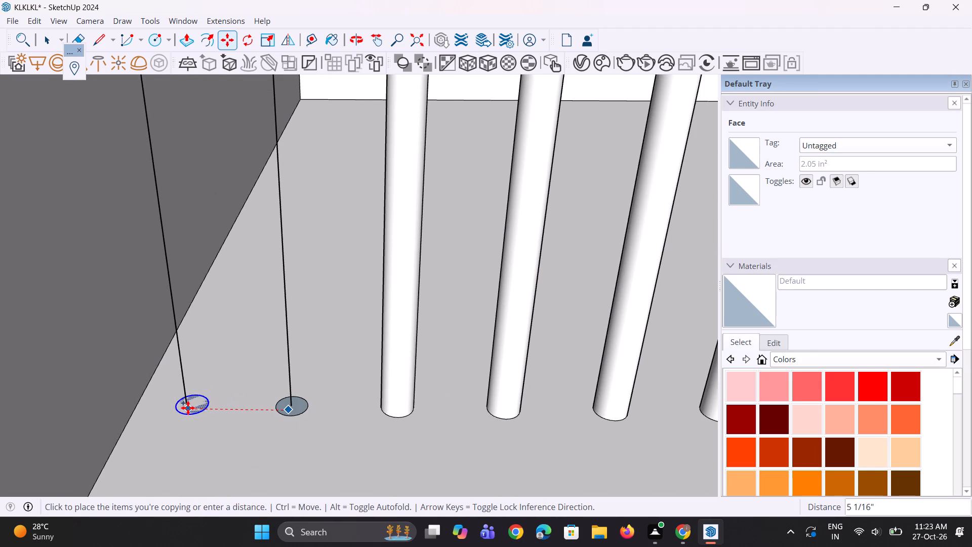
left_click(183, 409)
key("space")
key("space")
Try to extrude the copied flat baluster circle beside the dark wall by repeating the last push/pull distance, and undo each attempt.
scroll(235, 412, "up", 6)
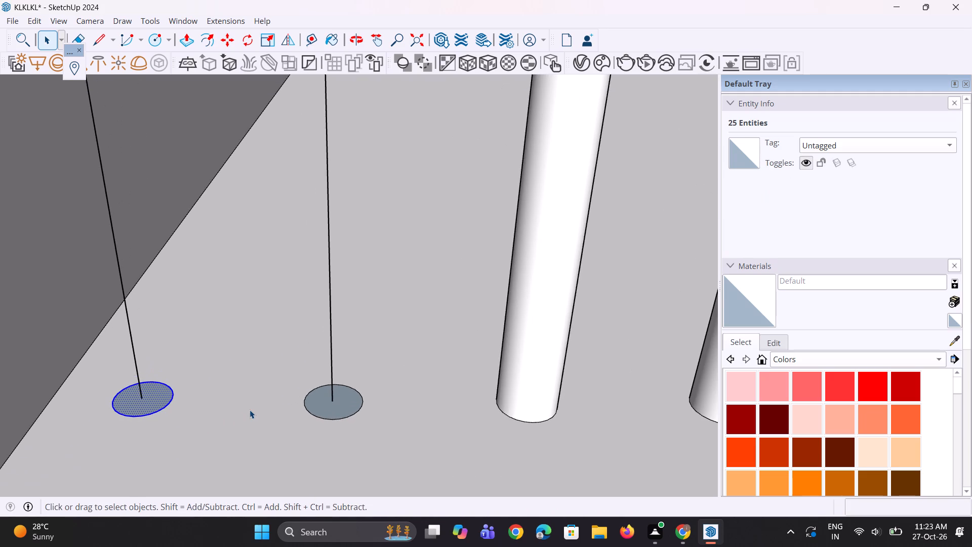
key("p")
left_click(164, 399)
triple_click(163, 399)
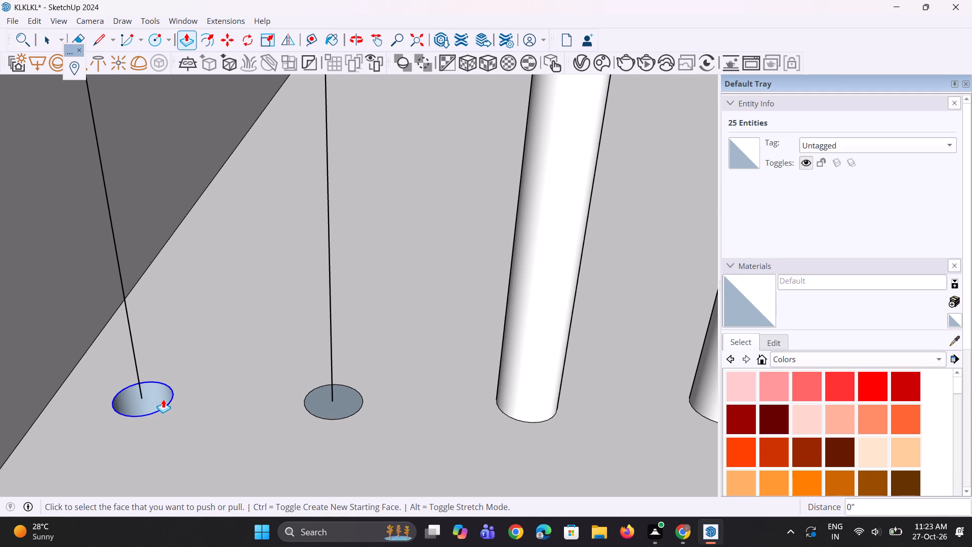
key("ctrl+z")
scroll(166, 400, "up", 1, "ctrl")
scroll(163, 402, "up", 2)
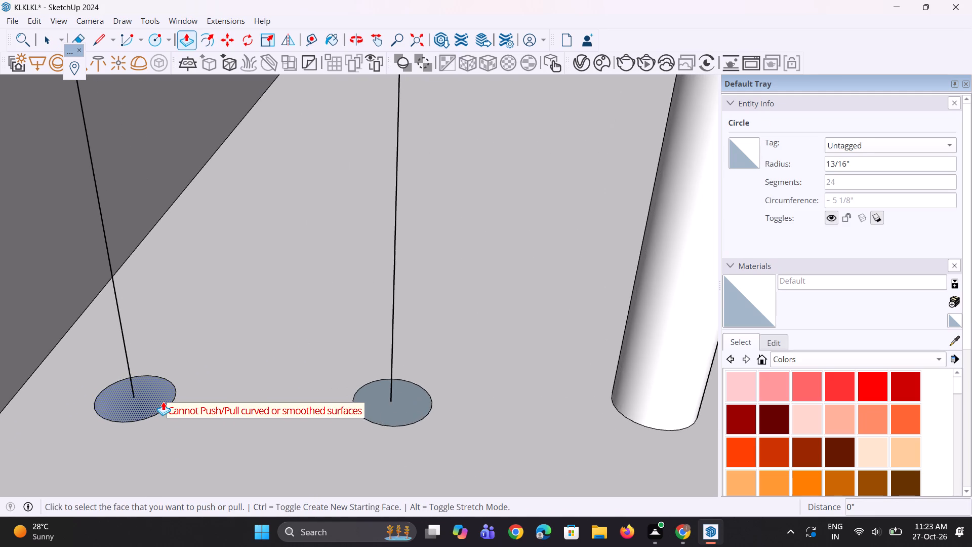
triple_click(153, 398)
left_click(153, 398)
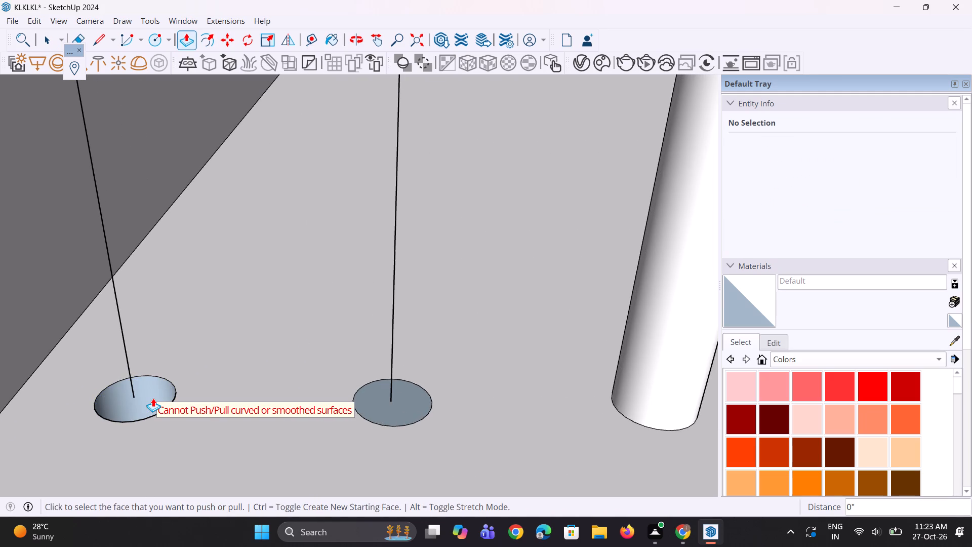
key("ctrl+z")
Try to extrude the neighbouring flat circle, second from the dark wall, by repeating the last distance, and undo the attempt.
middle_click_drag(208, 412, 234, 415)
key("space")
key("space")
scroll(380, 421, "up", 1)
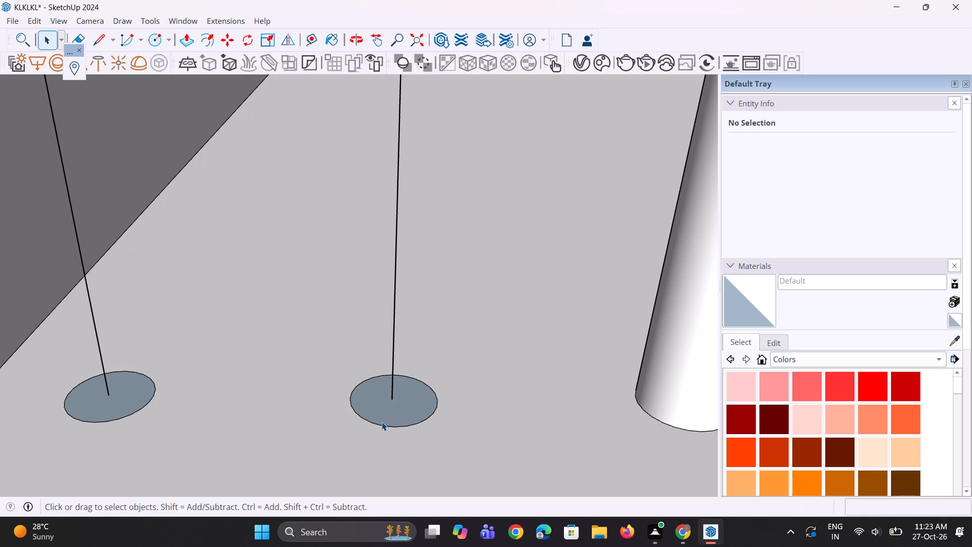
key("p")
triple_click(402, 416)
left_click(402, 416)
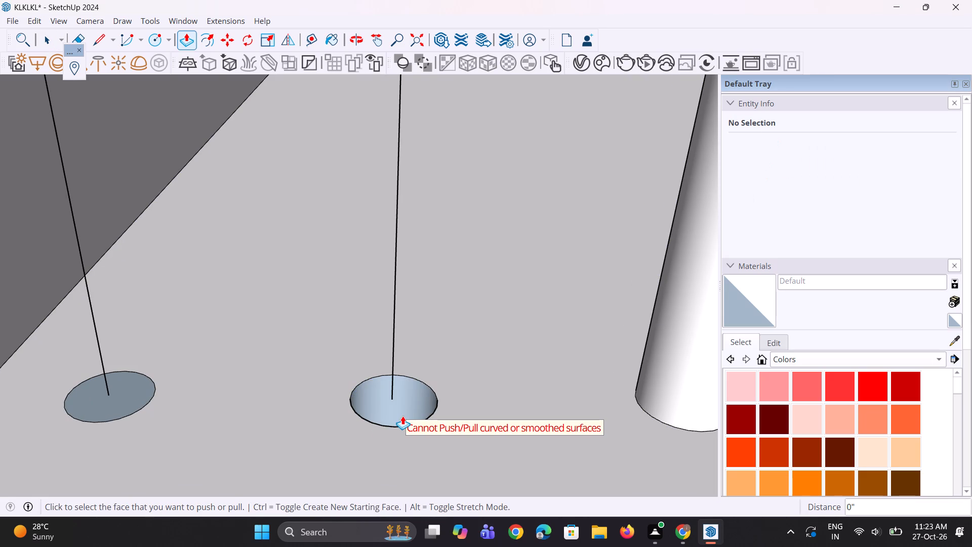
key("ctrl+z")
Examine the last baluster circles from a low angle and the underside of the balcony slab from outside the building.
scroll(402, 417, "up", 2, "ctrl")
middle_click_drag(400, 434, 466, 271)
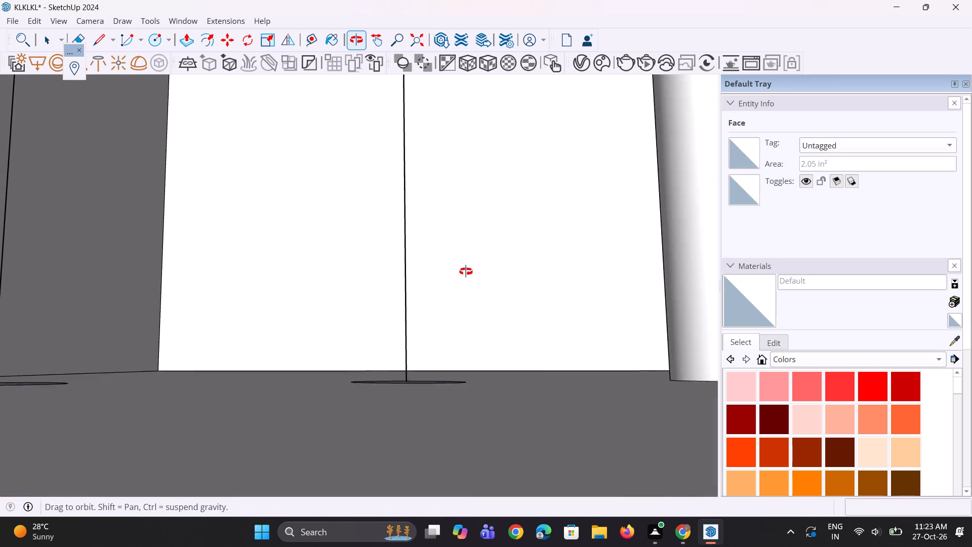
middle_click_drag(466, 271, 481, 286)
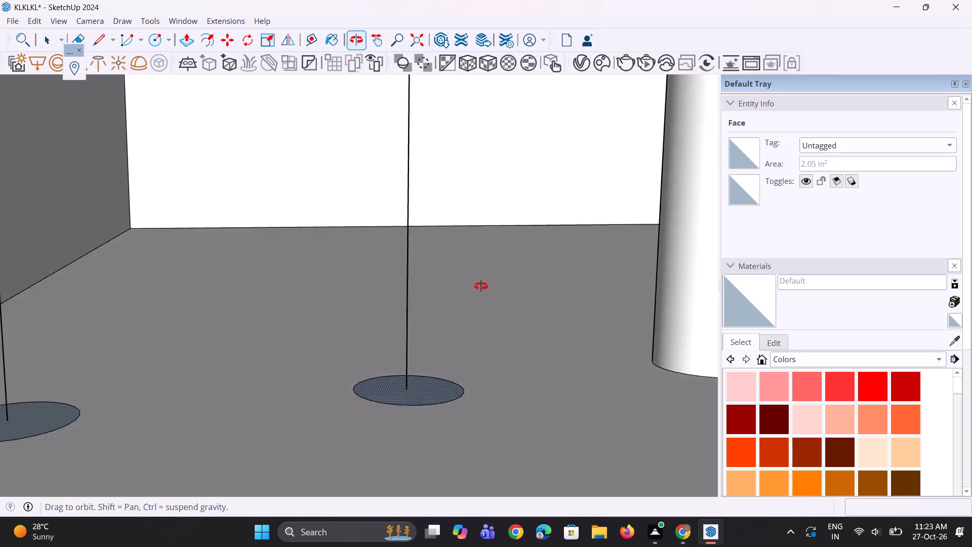
middle_click_drag(481, 286, 487, 321)
scroll(485, 286, "up", 1)
scroll(481, 257, "down", 7)
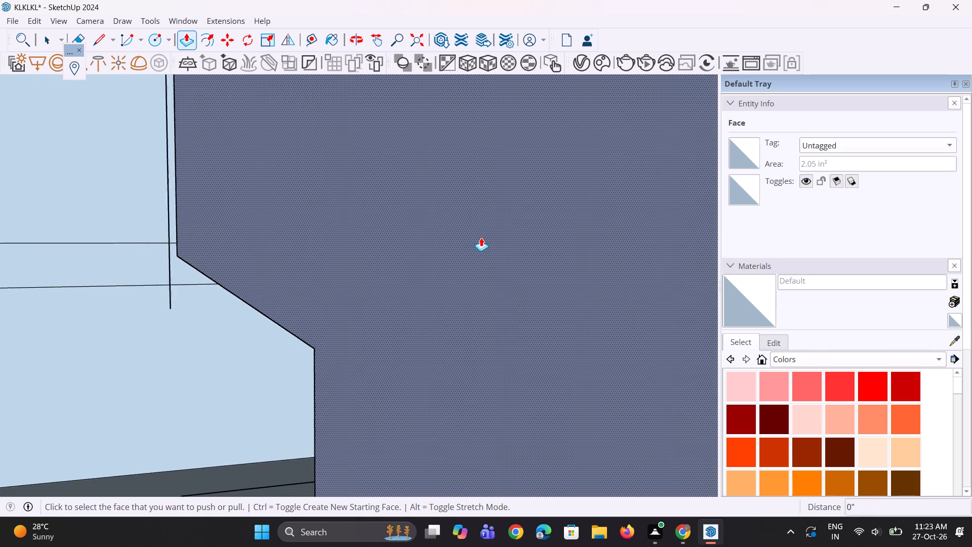
scroll(481, 238, "down", 4)
scroll(478, 296, "down", 11)
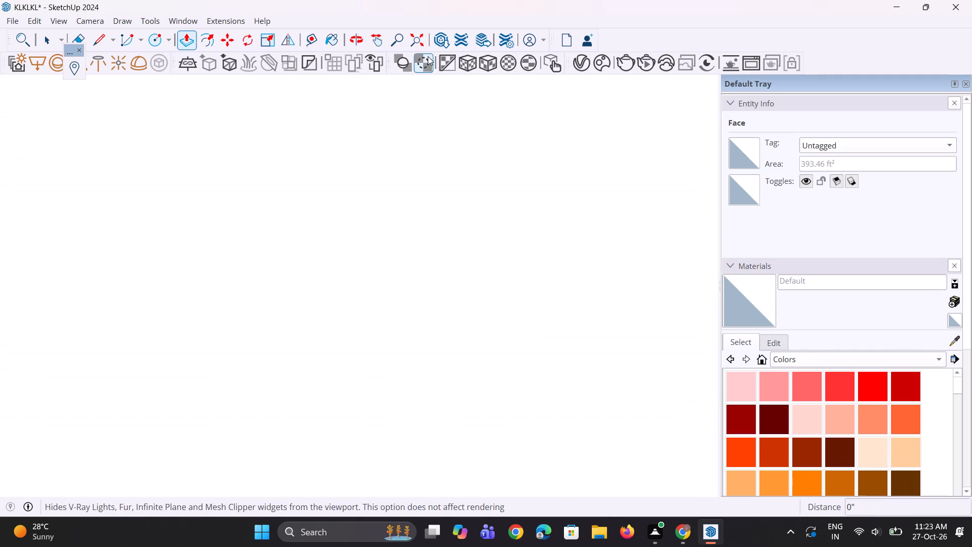
left_click(415, 45)
middle_click_drag(454, 417, 322, 303)
scroll(507, 324, "up", 3)
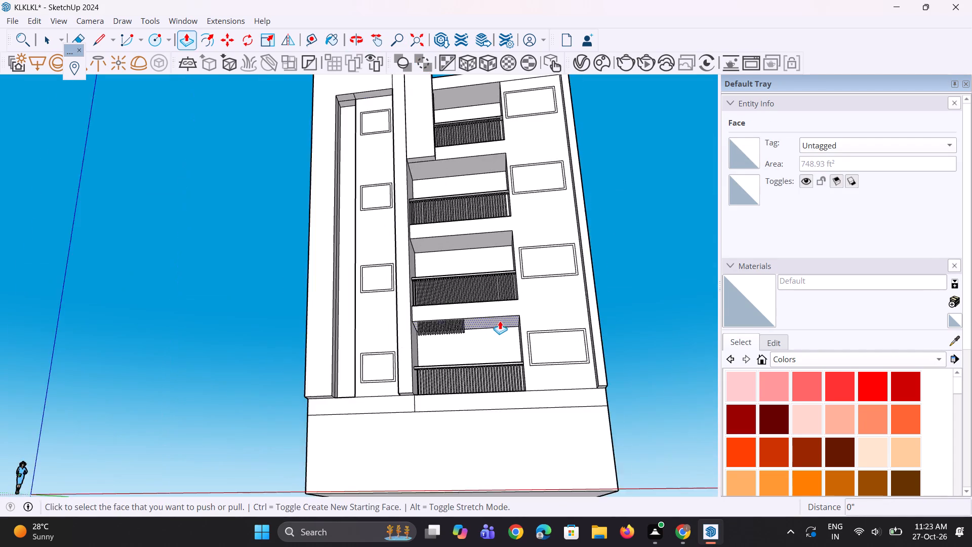
scroll(500, 321, "up", 16)
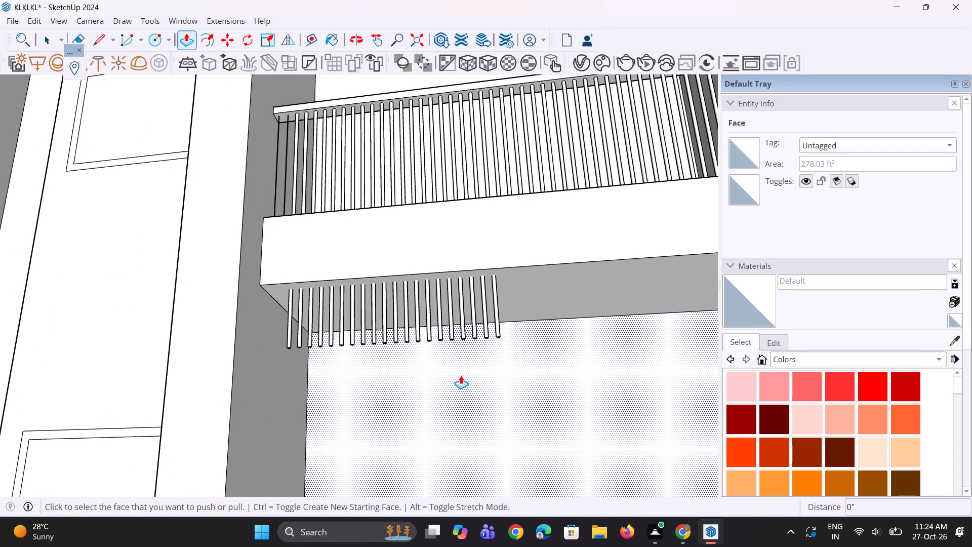
Undo the recent baluster extrusions until no balusters protrude below the second balcony's slab.
key("ctrl+z")
key("ctrl+z")
key("ctrl+z")
key("ctrl+z")
key("ctrl+z")
key("ctrl+z")
key("ctrl+z")
key("ctrl+z")
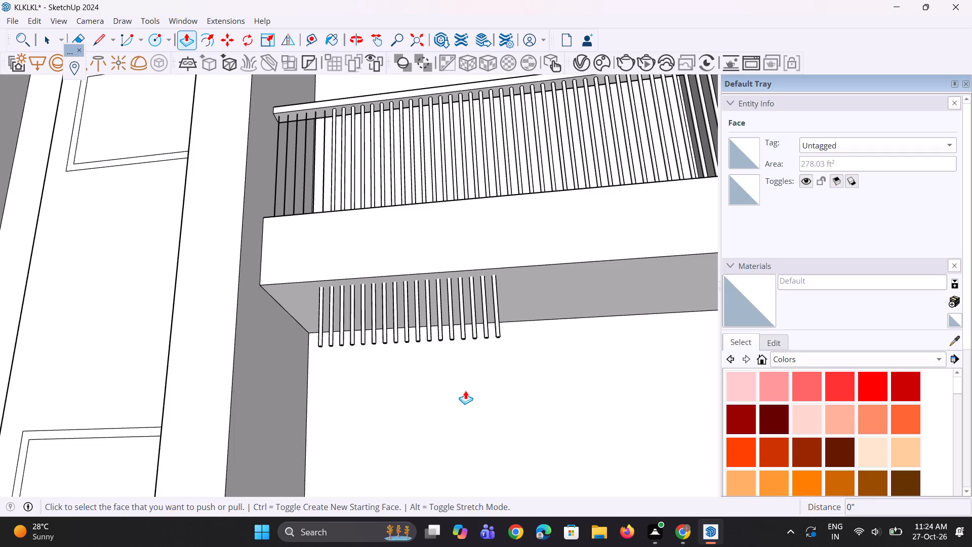
key("ctrl+z")
key("ctrl+z")
key("ctrl+z")
key("ctrl+z")
key("ctrl+z")
key("ctrl+z")
key("ctrl+z")
key("ctrl+z")
key("ctrl+z")
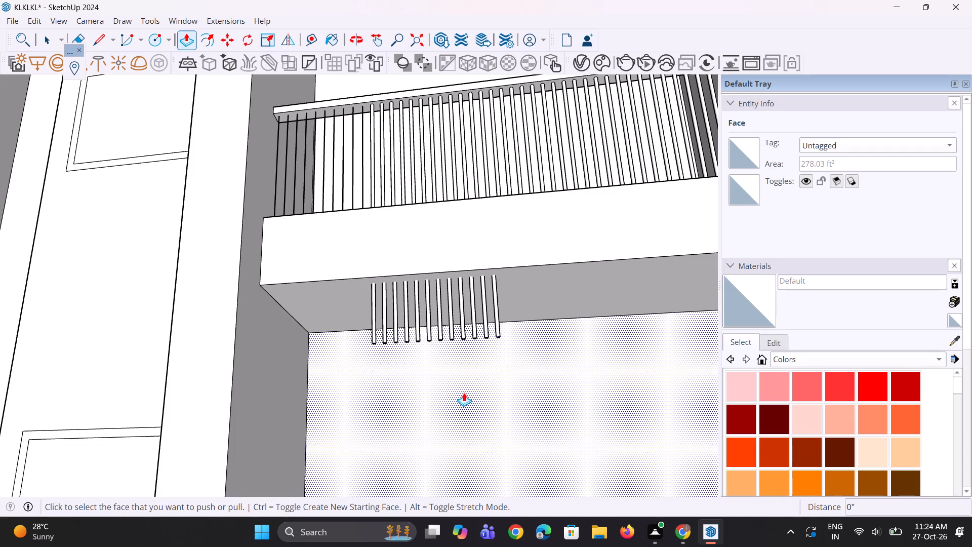
key("ctrl+z")
key("ctrl+z")
key("ctrl+z")
key("ctrl+z")
key("ctrl+z")
key("ctrl+z")
key("ctrl+z")
key("ctrl+z")
key("ctrl+z")
key("ctrl+z")
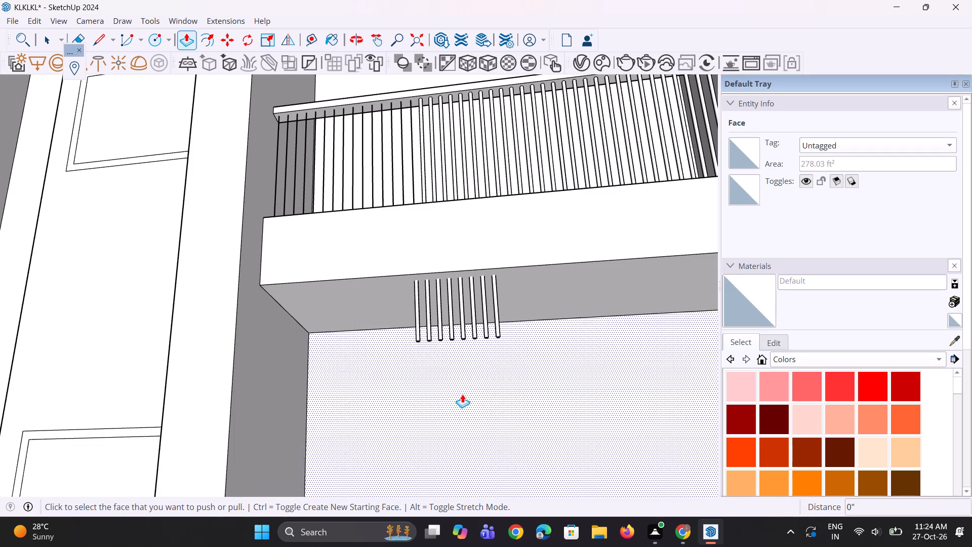
key("ctrl+z")
key("ctrl+z")
key("ctrl+z")
key("ctrl+z")
key("ctrl+z")
key("ctrl+z")
key("ctrl+z")
key("ctrl+z")
key("ctrl+z")
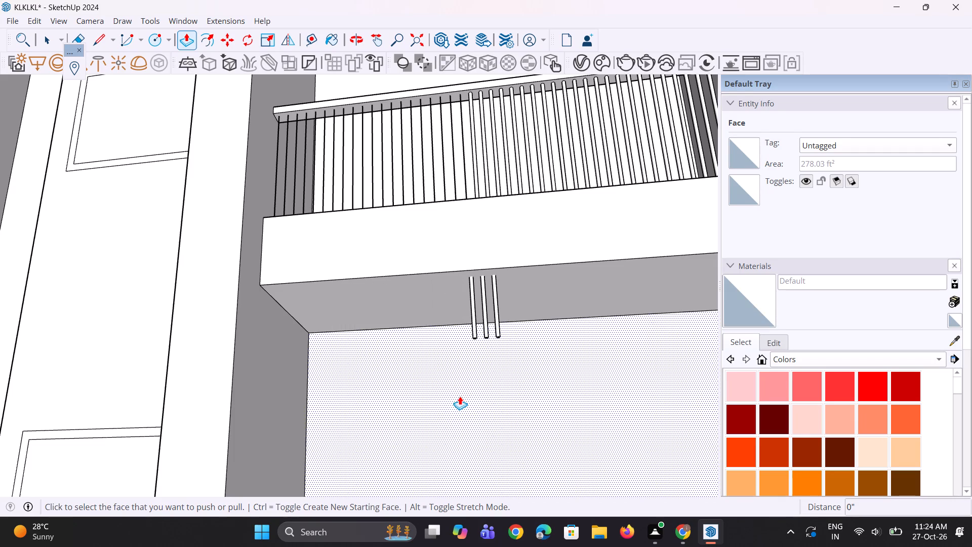
key("ctrl+z")
key("ctrl+z")
key("ctrl+z")
key("ctrl+z")
key("ctrl+z")
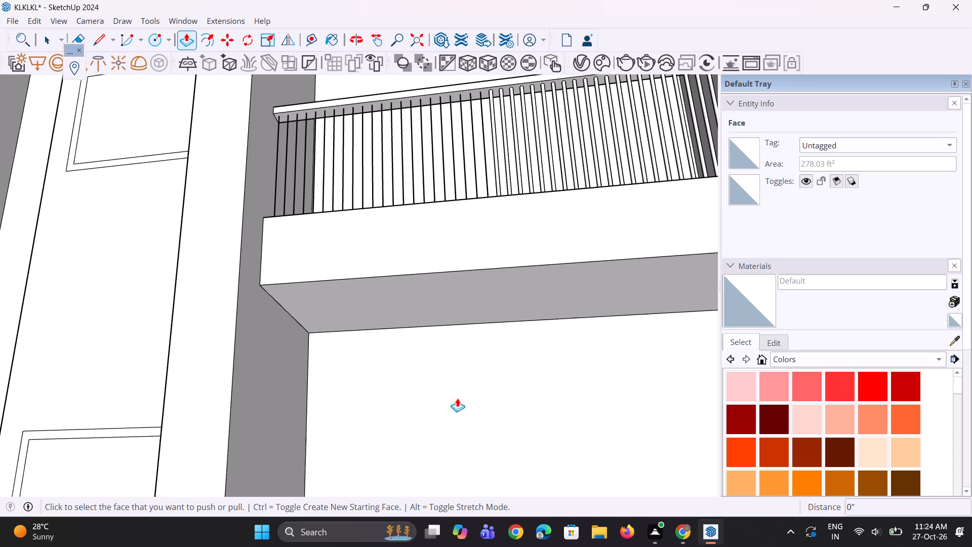
Extrude the flat circle next to the remaining finished balusters upward to the handrail, about 5' 7 3/16".
scroll(496, 276, "up", 1)
middle_click_drag(493, 277, 558, 534)
scroll(455, 232, "up", 9)
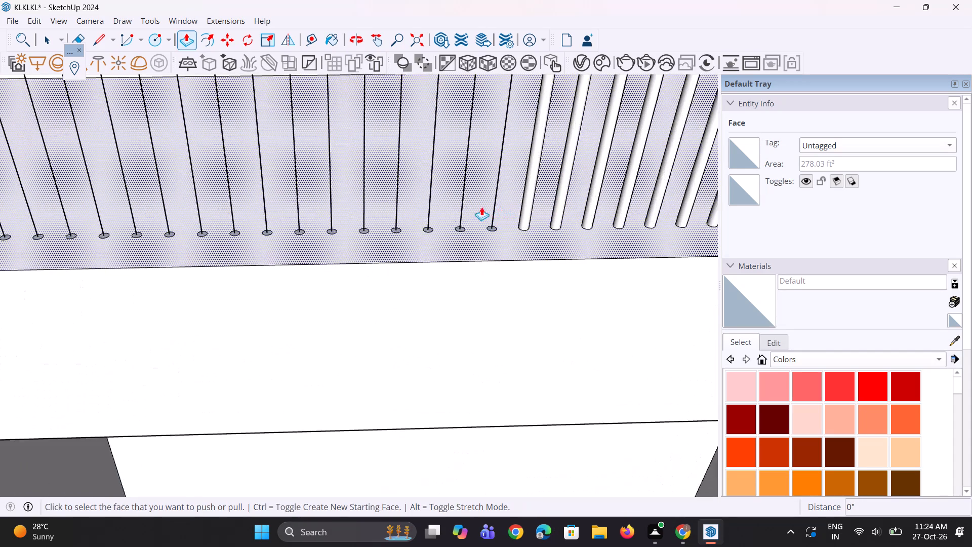
scroll(485, 220, "up", 8)
left_click(496, 235)
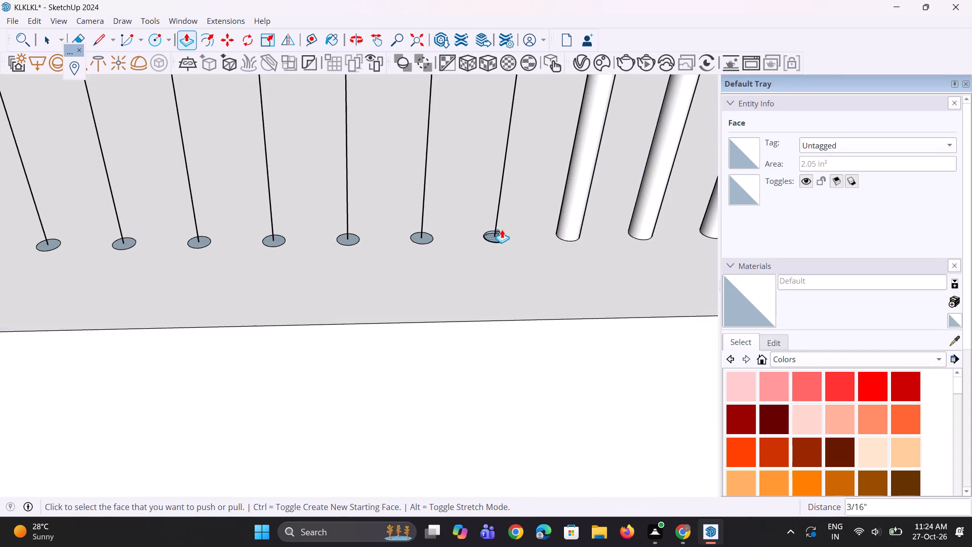
scroll(490, 255, "up", 3, "ctrl")
key("ctrl+z")
scroll(497, 227, "up", 3)
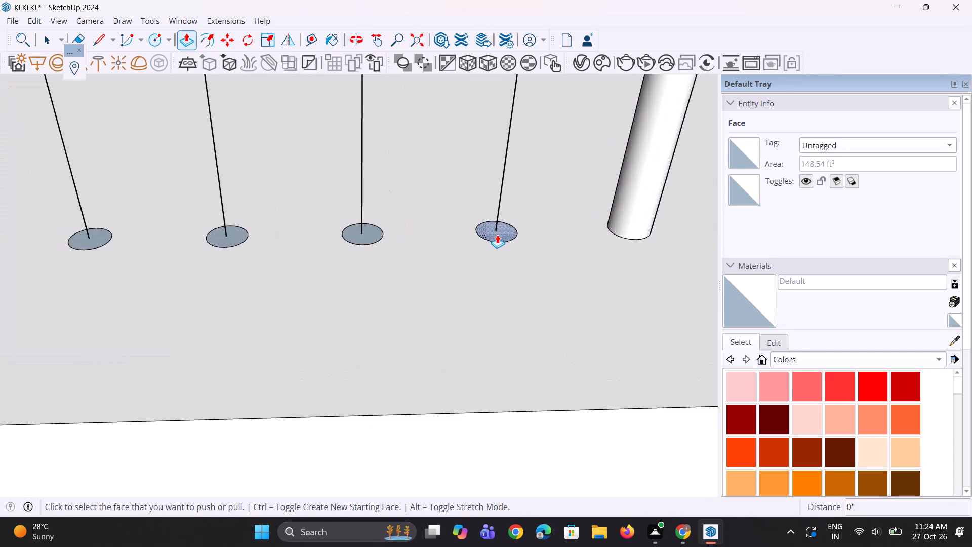
left_click(499, 235)
scroll(513, 185, "down", 2)
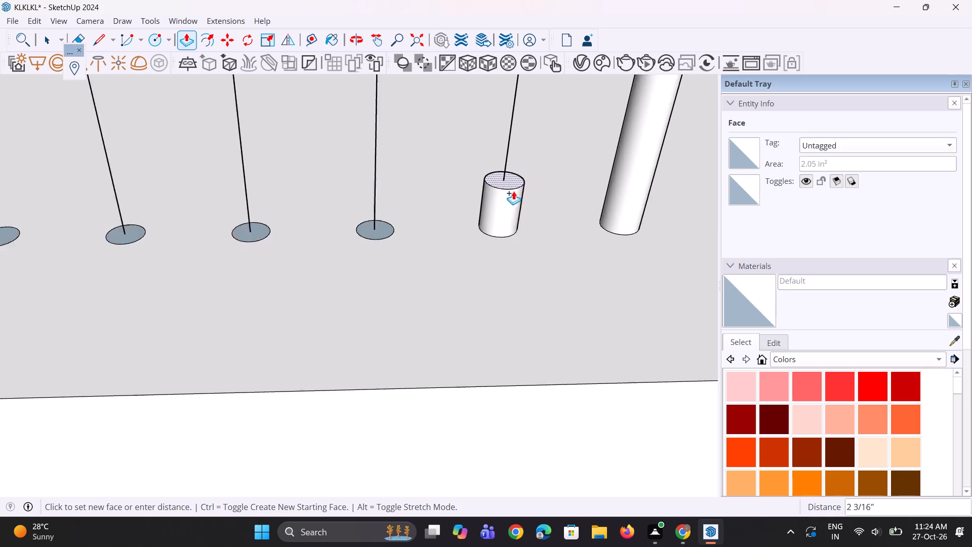
scroll(513, 191, "down", 19)
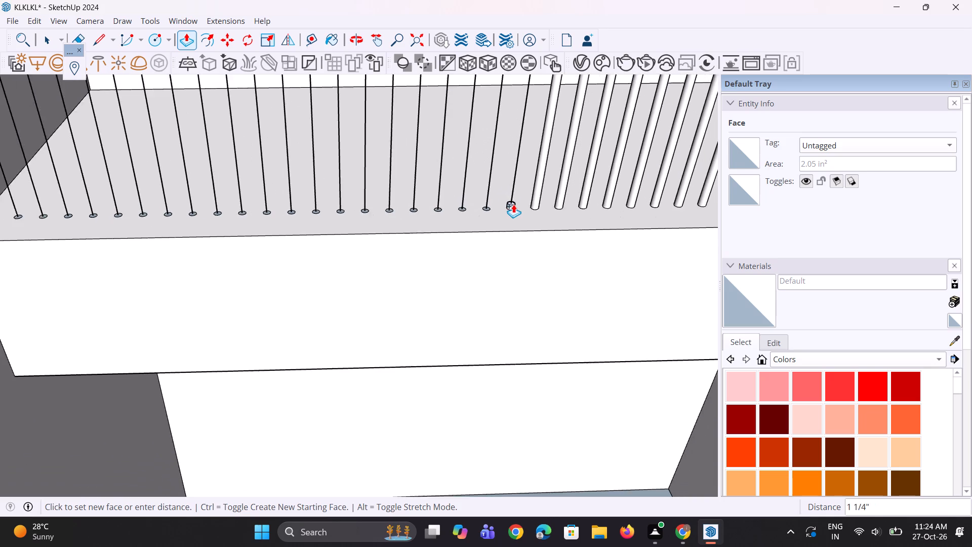
scroll(513, 204, "down", 13)
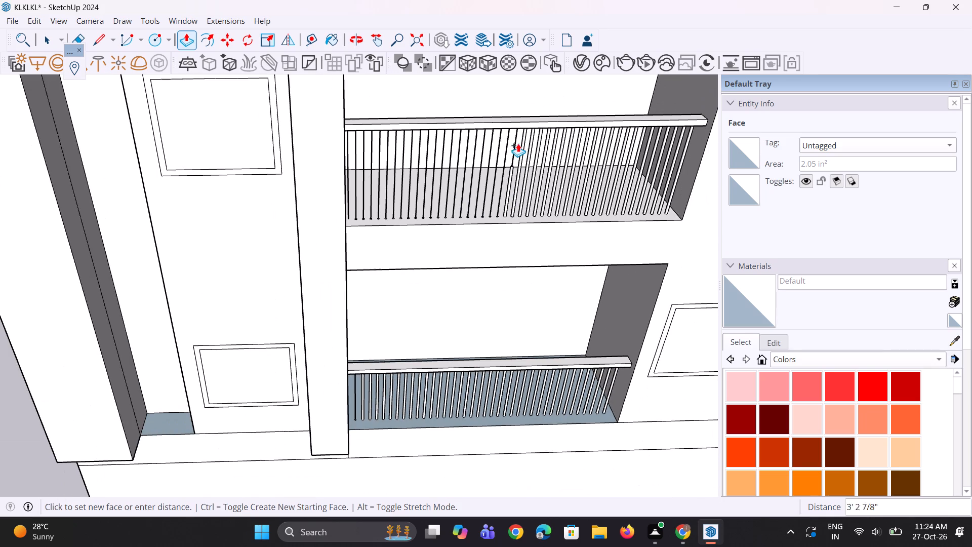
left_click(529, 130)
Extrude the next four flat baluster circles toward the dark wall by the same 5' 7 3/16" distance.
scroll(486, 211, "up", 4)
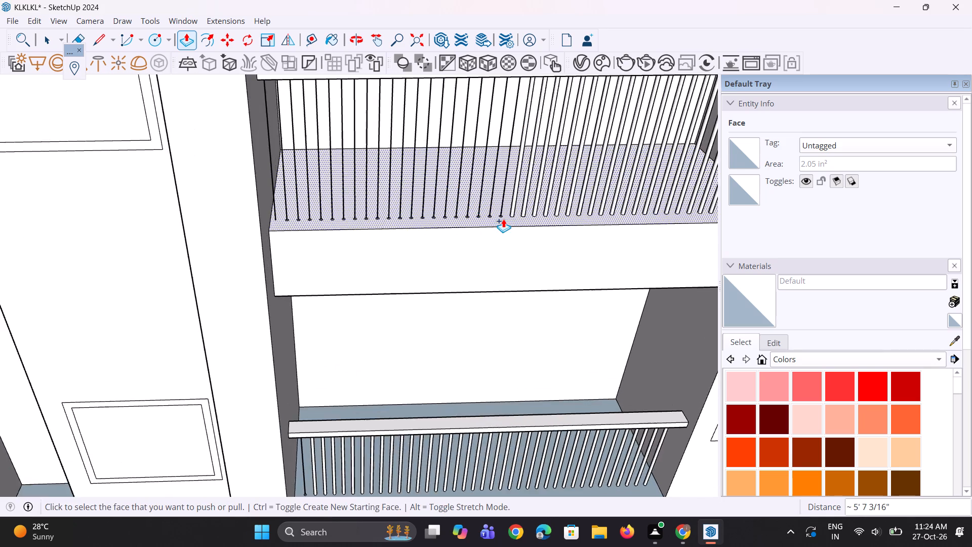
scroll(503, 219, "up", 20)
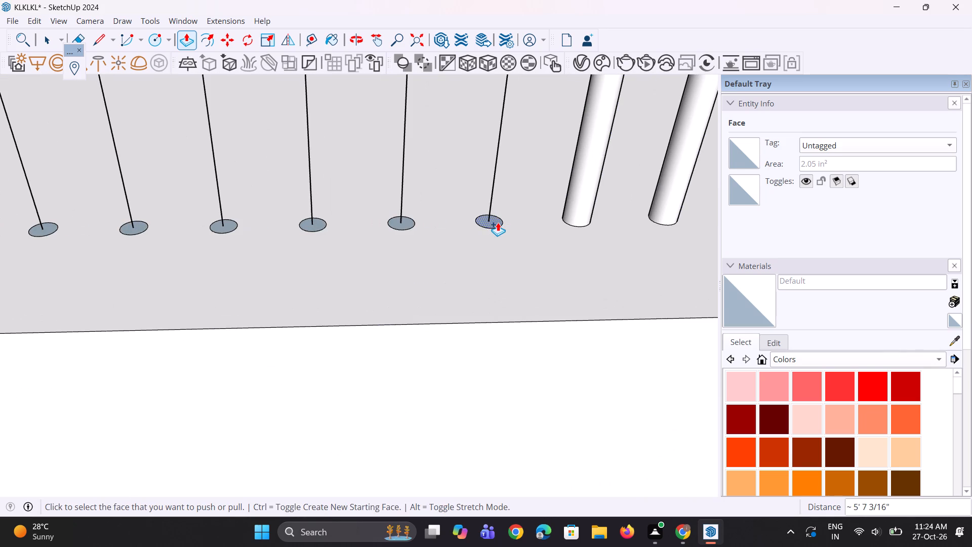
double_click(498, 222)
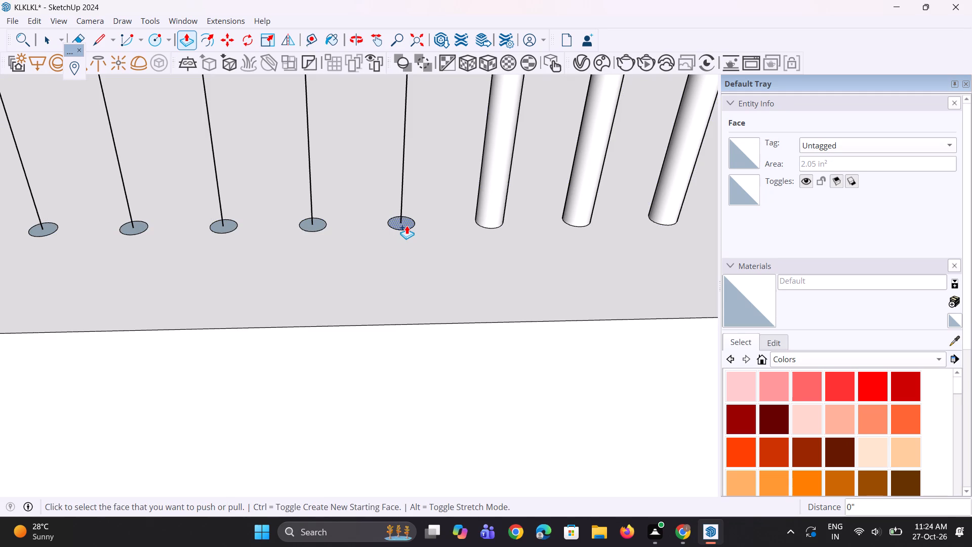
double_click(407, 225)
scroll(229, 232, "up", 6)
double_click(340, 224)
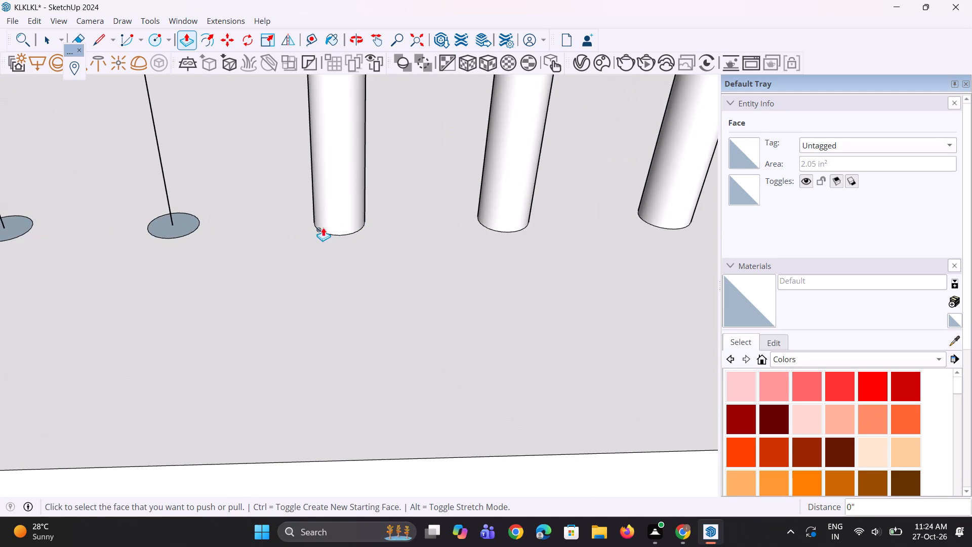
double_click(175, 228)
Extrude another four flat baluster circles, continuing toward the dark wall, by the same 5' 7 3/16" distance.
scroll(517, 275, "down", 5)
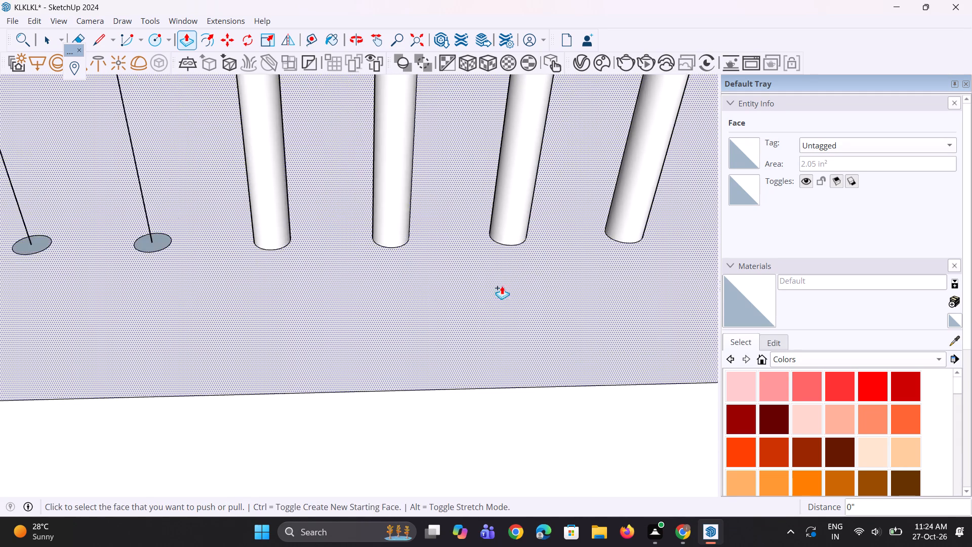
scroll(95, 238, "up", 3)
double_click(203, 245)
scroll(350, 315, "down", 4)
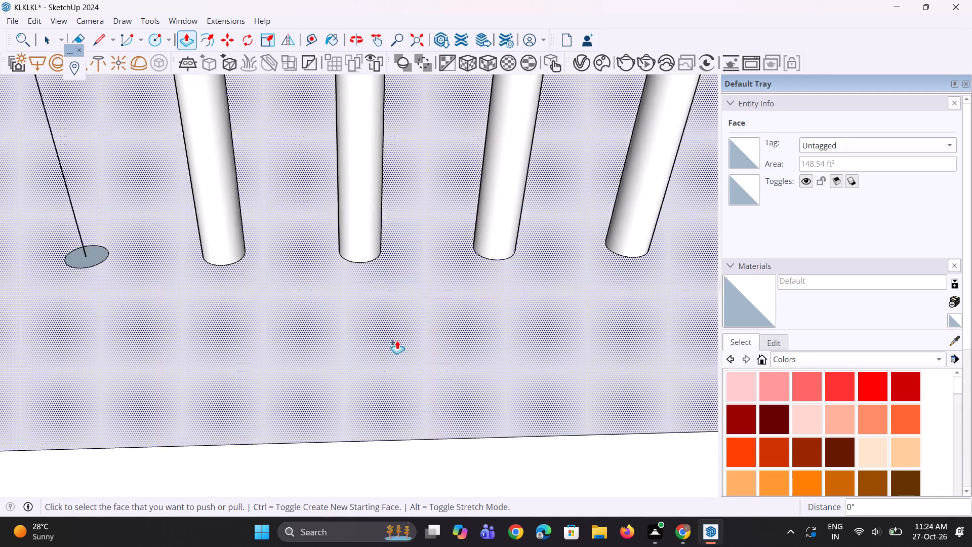
scroll(397, 340, "down", 2)
scroll(207, 283, "up", 4)
double_click(195, 282)
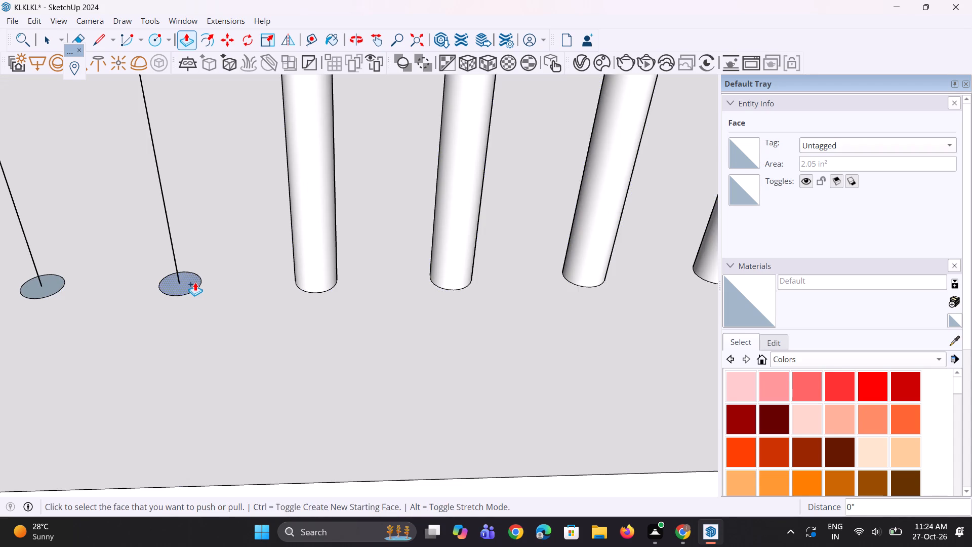
scroll(392, 365, "down", 6)
scroll(126, 312, "up", 7)
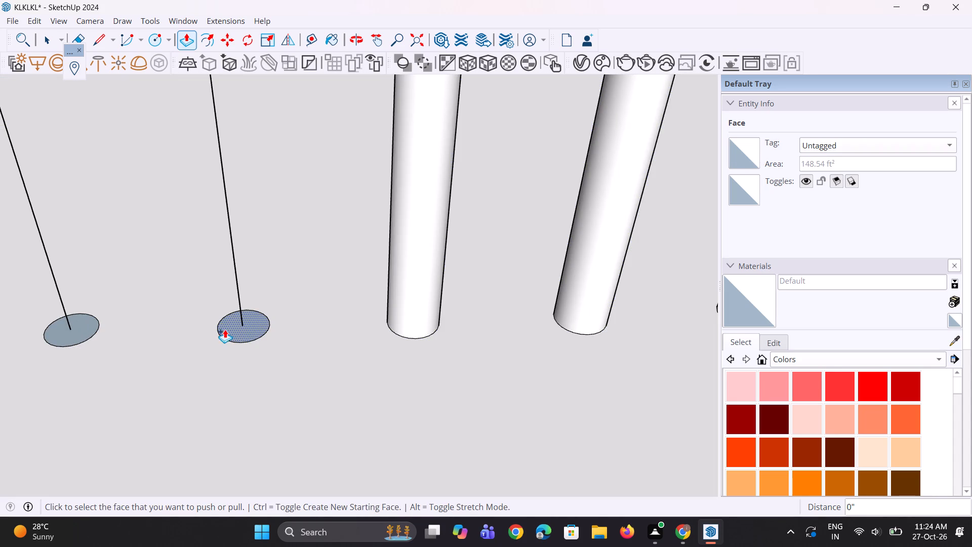
double_click(228, 331)
scroll(119, 330, "up", 3)
double_click(85, 328)
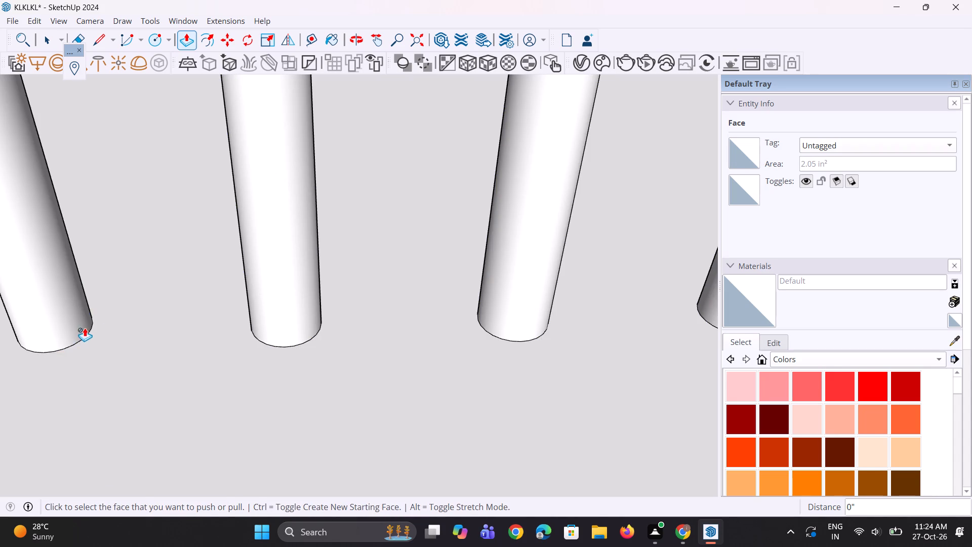
Extrude the next three flat baluster circles toward the dark wall by the same 5' 7 3/16" distance.
scroll(461, 371, "down", 16)
scroll(265, 379, "up", 4)
scroll(408, 350, "up", 2)
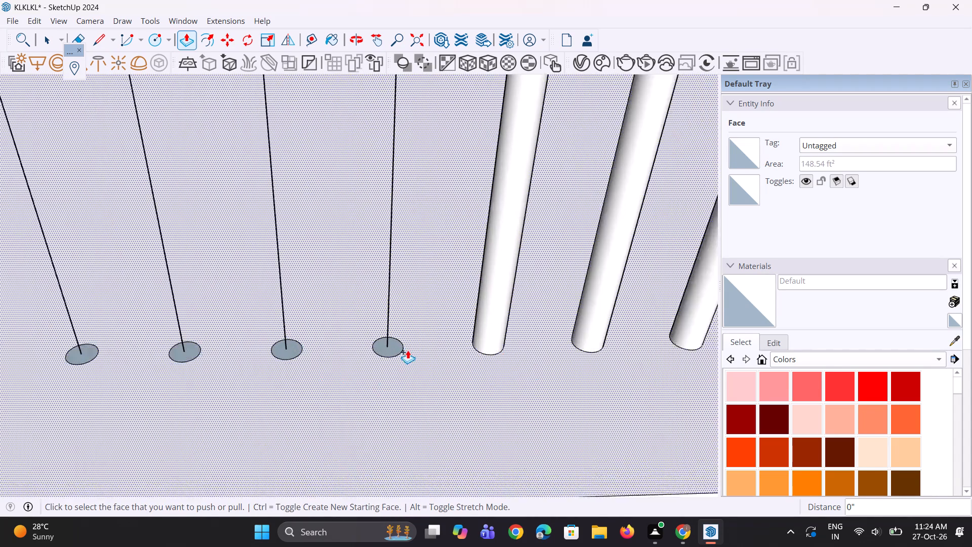
scroll(408, 350, "up", 4)
double_click(399, 348)
double_click(228, 353)
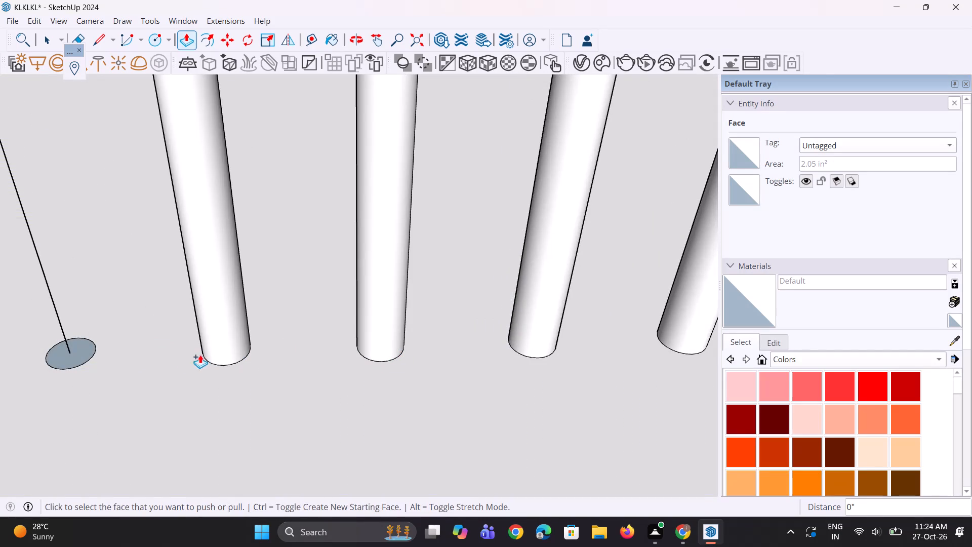
double_click(84, 356)
scroll(486, 403, "down", 9)
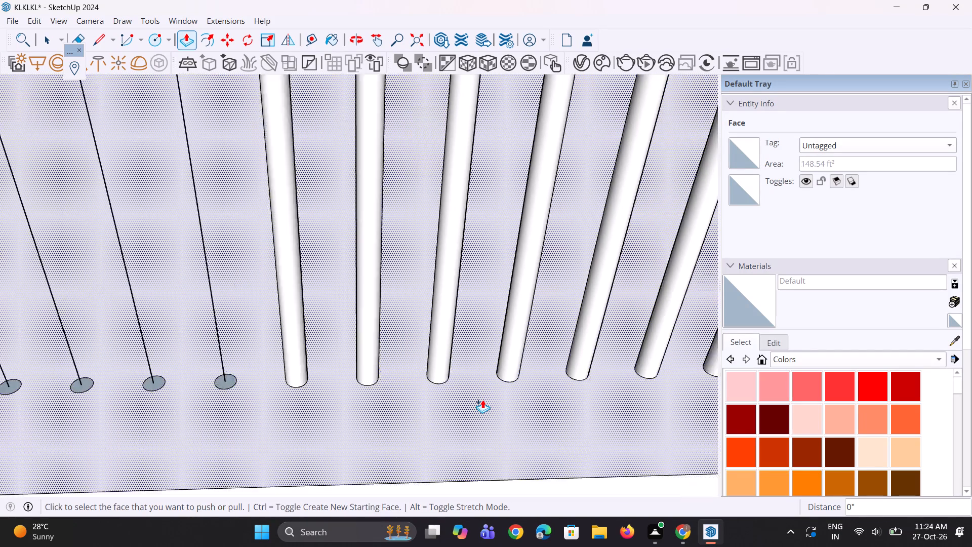
Extrude the next three flat baluster circles toward the dark wall upward by the same 5' 7 3/16" distance.
scroll(482, 400, "down", 8)
scroll(338, 392, "up", 13)
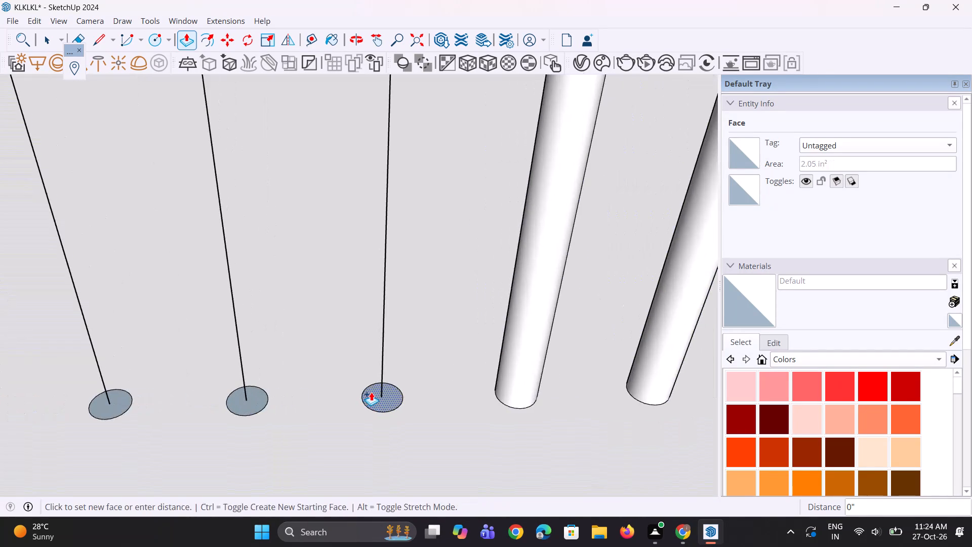
double_click(371, 392)
double_click(260, 401)
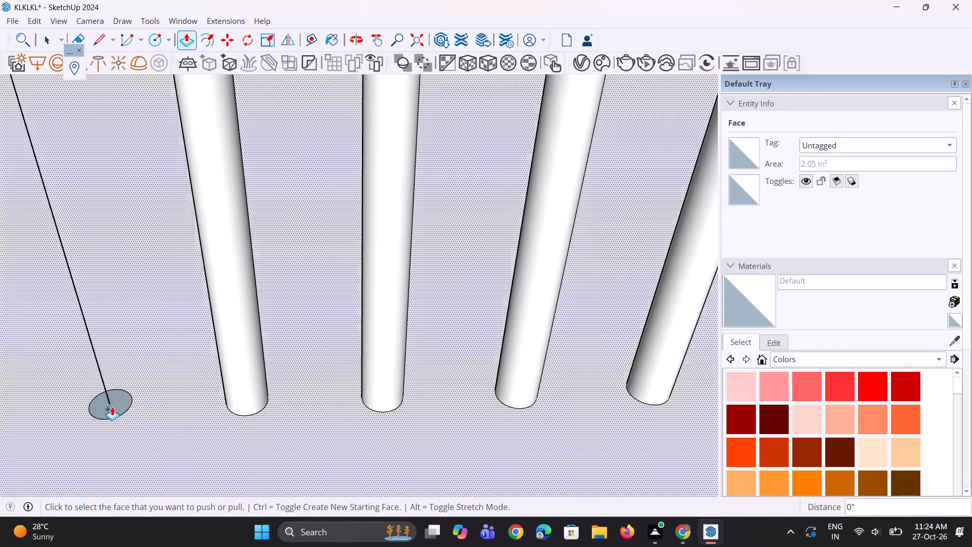
double_click(112, 407)
Extrude another three flat baluster circles, continuing toward the dark wall, by the same 5' 7 3/16" distance.
scroll(319, 367, "down", 6)
scroll(406, 378, "down", 5)
scroll(72, 409, "up", 4)
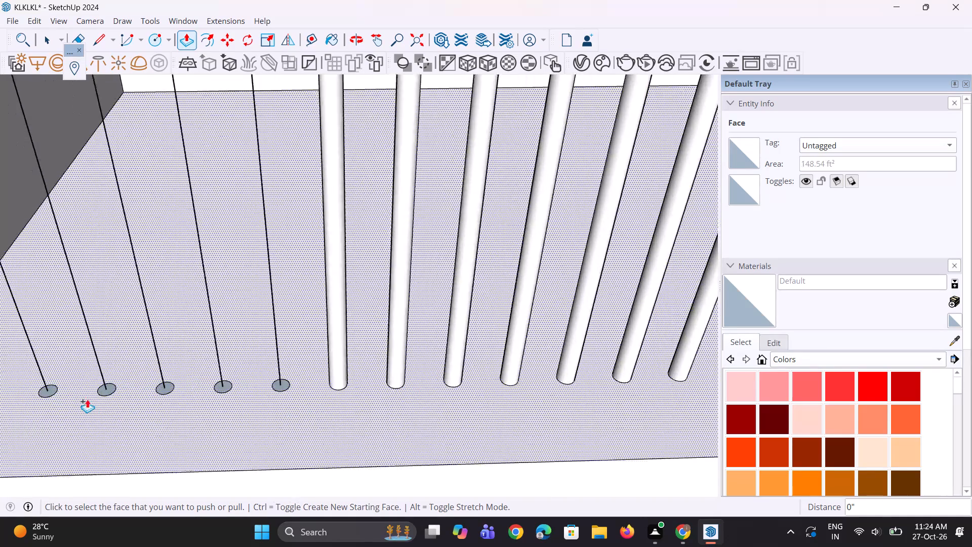
scroll(253, 392, "up", 4)
scroll(338, 382, "up", 3)
double_click(351, 385)
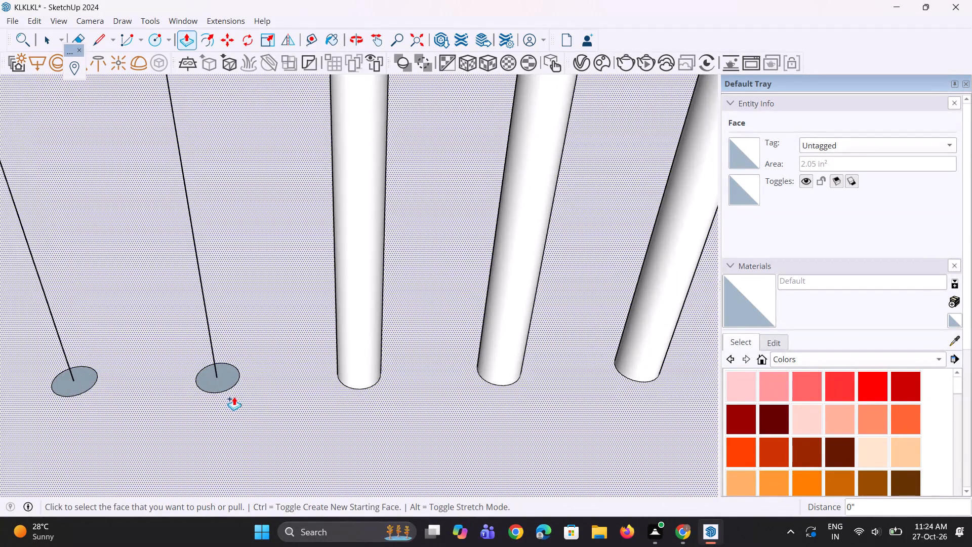
double_click(219, 389)
double_click(72, 386)
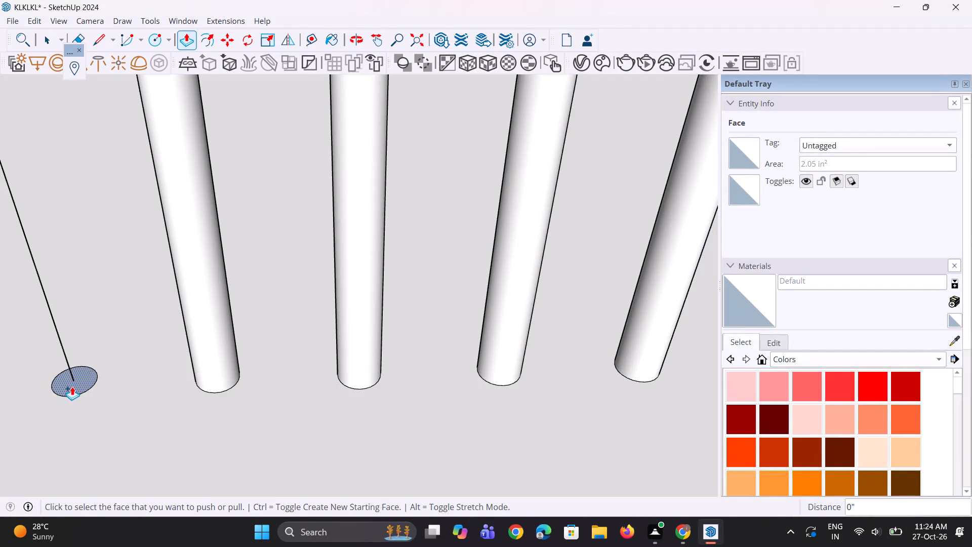
Extrude two more flat baluster circles toward the dark wall by the same 5' 7 3/16" distance, leaving the last circle flat.
scroll(447, 376, "down", 5)
scroll(486, 388, "down", 9)
scroll(378, 396, "up", 5)
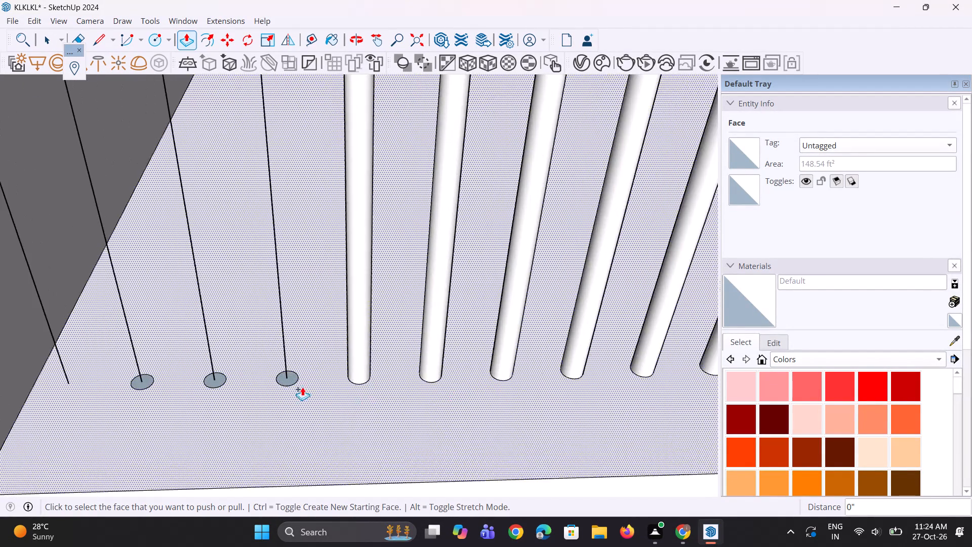
scroll(302, 387, "up", 4)
double_click(285, 379)
double_click(185, 386)
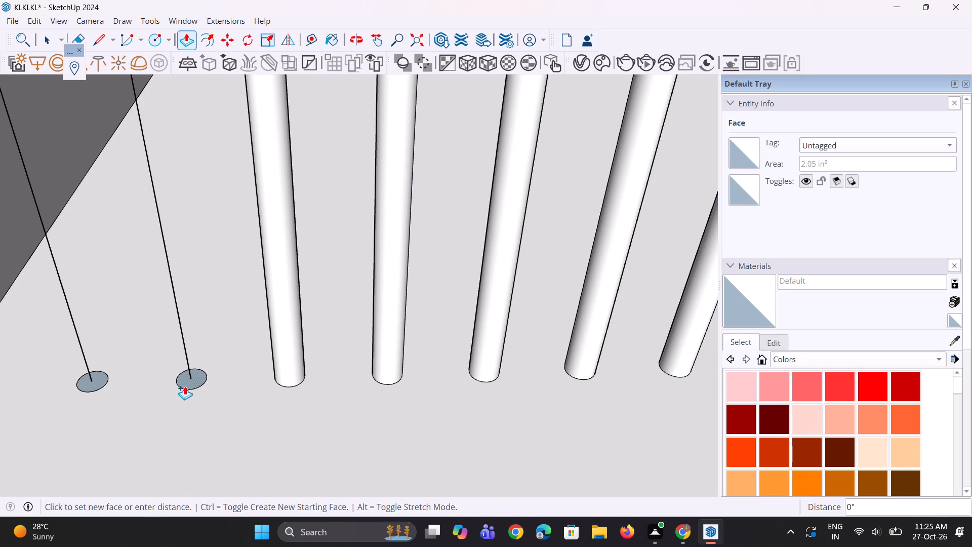
Copy the last flat circle about 5 3/8" toward the dark wall, onto the base of the vertical line that lacks a circle.
scroll(293, 351, "down", 4)
scroll(173, 373, "up", 3)
key("space")
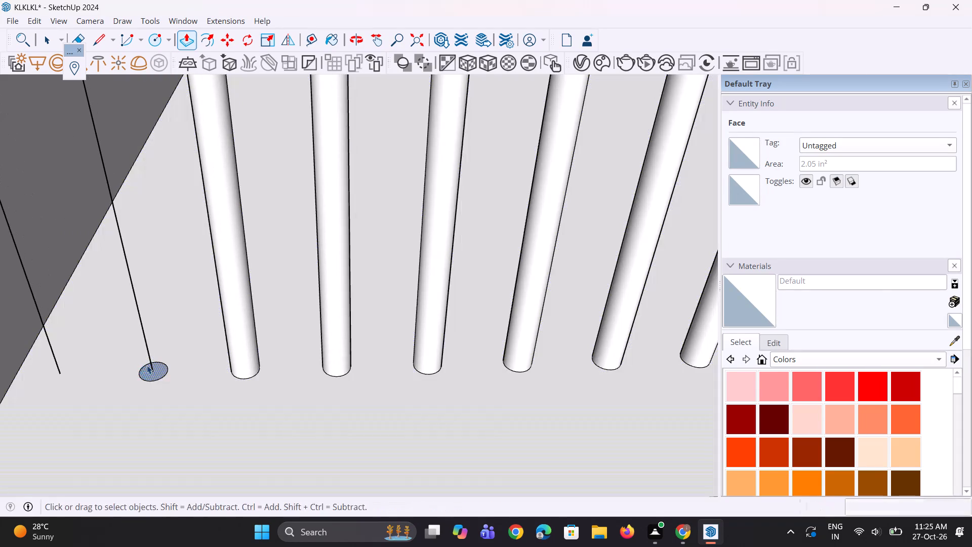
left_click(143, 373)
scroll(171, 376, "up", 3)
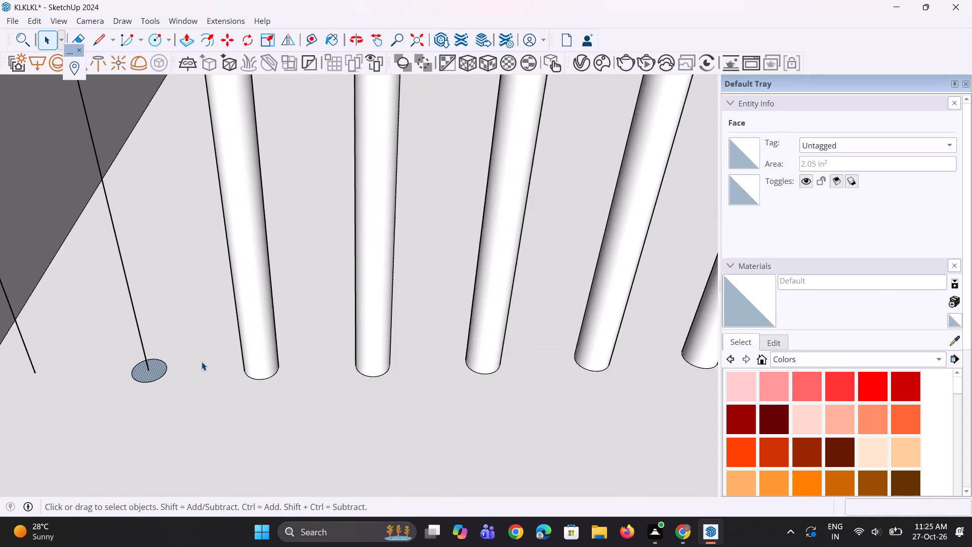
scroll(306, 374, "down", 4)
scroll(147, 399, "up", 3)
key("m")
scroll(179, 378, "up", 3)
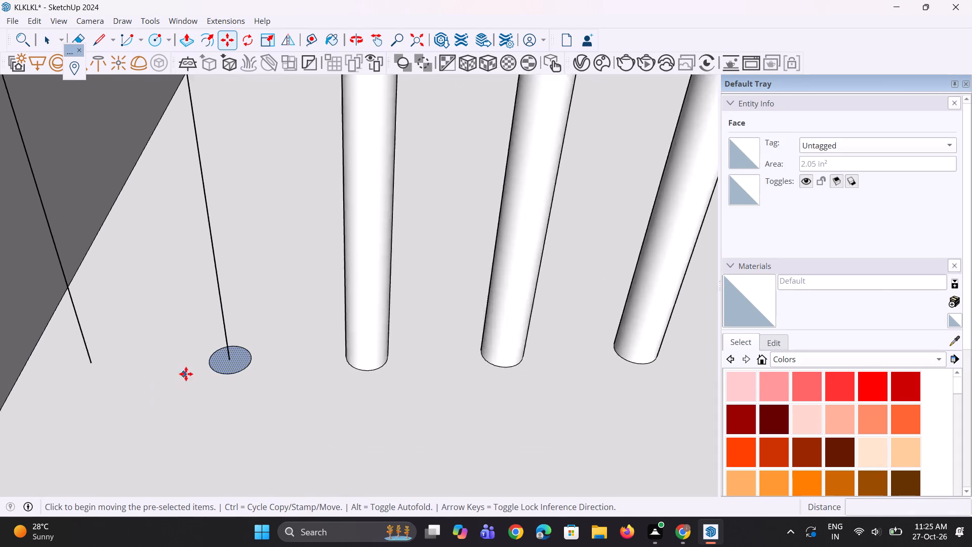
left_click(260, 360)
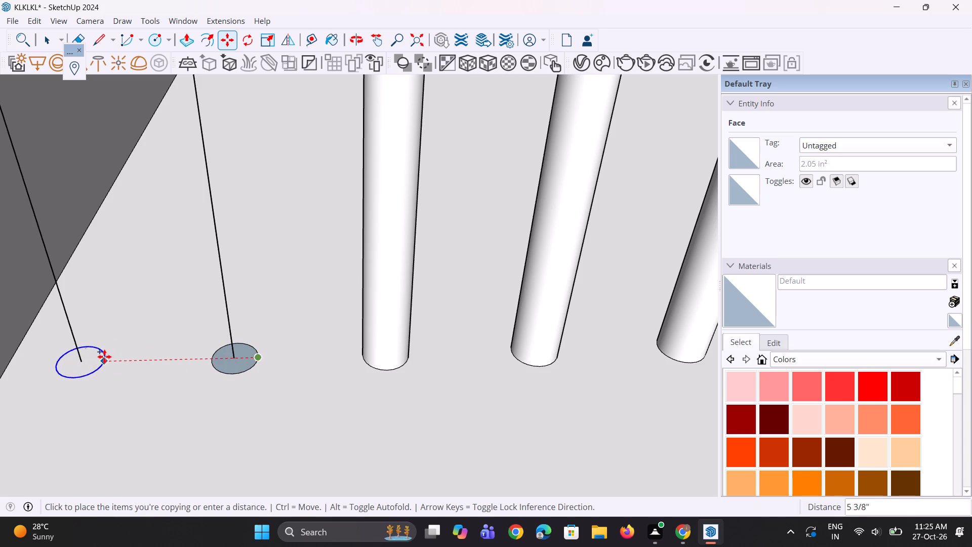
left_click(104, 357)
key("space")
key("space")
left_click(140, 383)
scroll(161, 403, "down", 3)
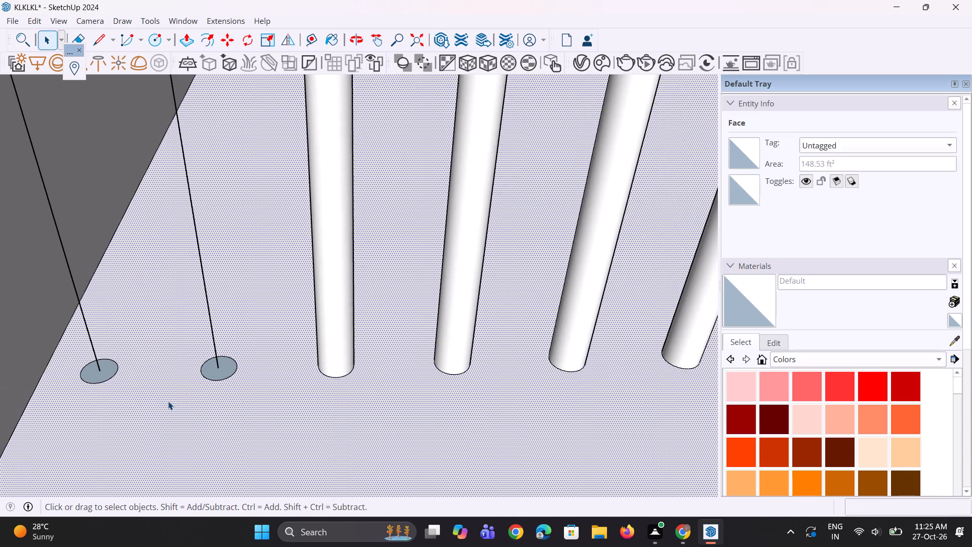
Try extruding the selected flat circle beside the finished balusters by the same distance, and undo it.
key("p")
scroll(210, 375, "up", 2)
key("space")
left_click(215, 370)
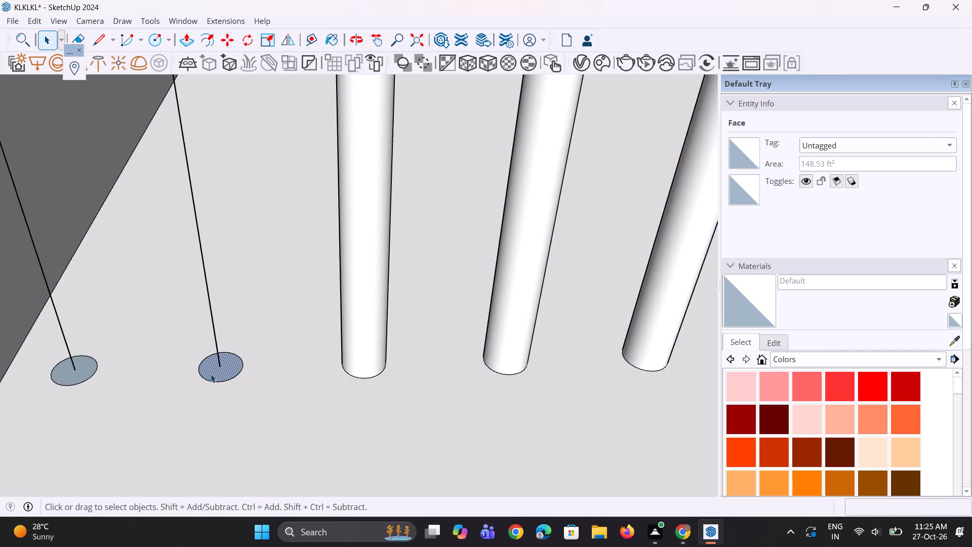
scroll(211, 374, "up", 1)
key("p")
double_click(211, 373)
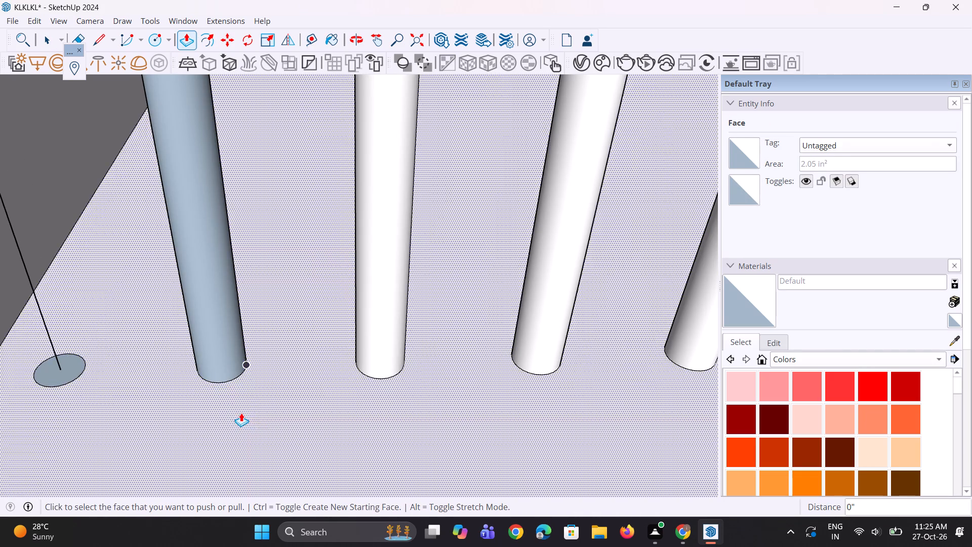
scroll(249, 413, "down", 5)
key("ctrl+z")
Extrude the two remaining flat circles nearest the dark wall upward by the same 5' 7 3/16" distance.
scroll(254, 402, "up", 2, "ctrl")
scroll(225, 378, "up", 1)
double_click(224, 378)
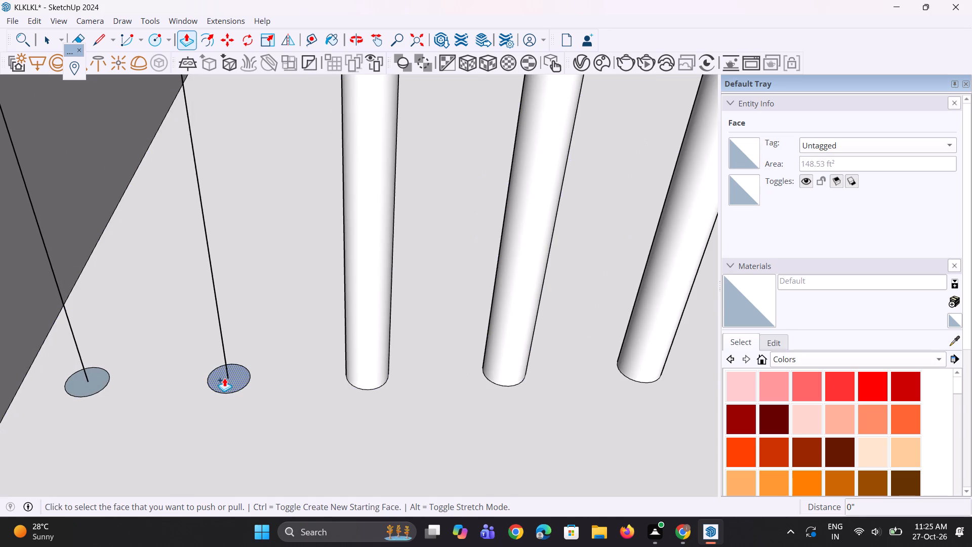
scroll(71, 383, "up", 2)
double_click(71, 383)
scroll(143, 388, "down", 3)
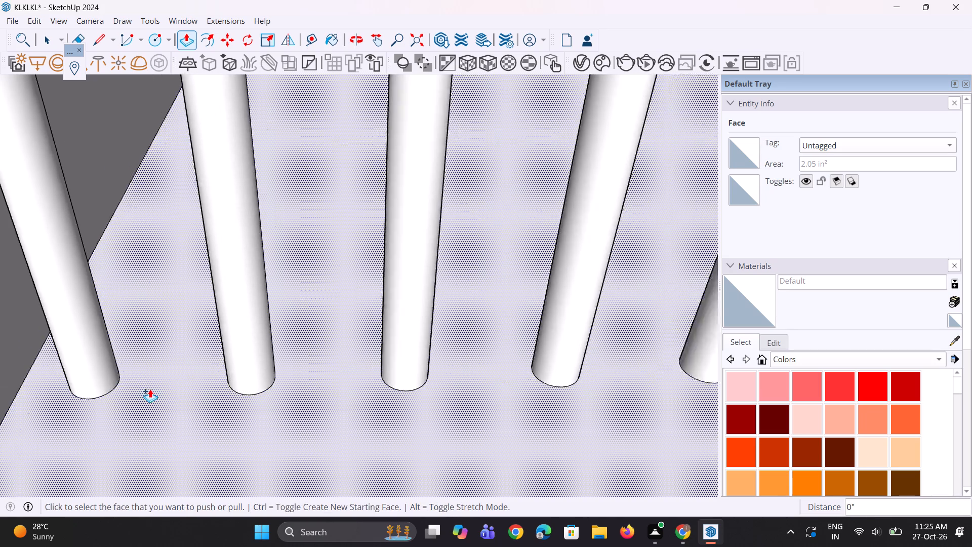
Examine the second balcony's railing along its full length and in the context of the façade.
scroll(150, 389, "down", 17)
scroll(188, 384, "down", 5)
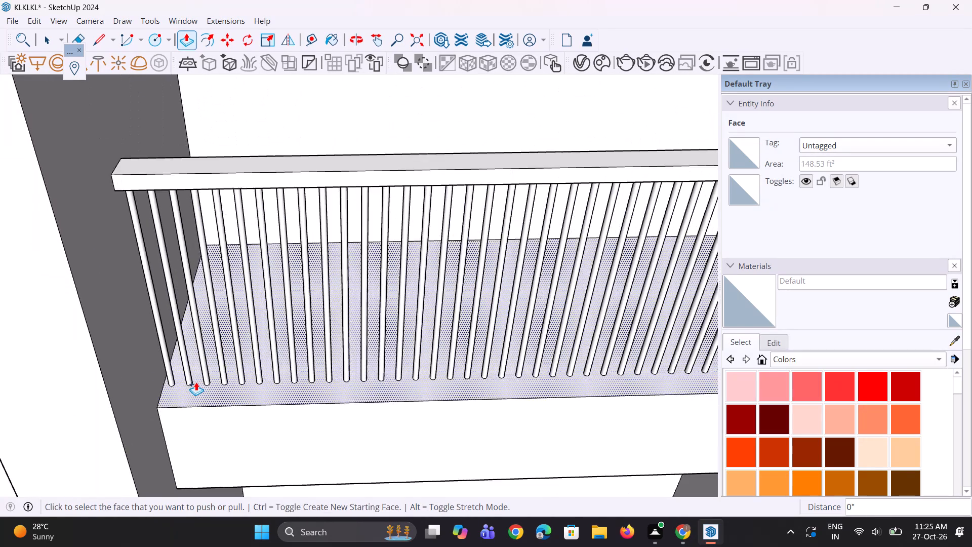
scroll(196, 382, "down", 6)
middle_click_drag(364, 397, 371, 272)
scroll(205, 148, "down", 5)
scroll(285, 168, "down", 6)
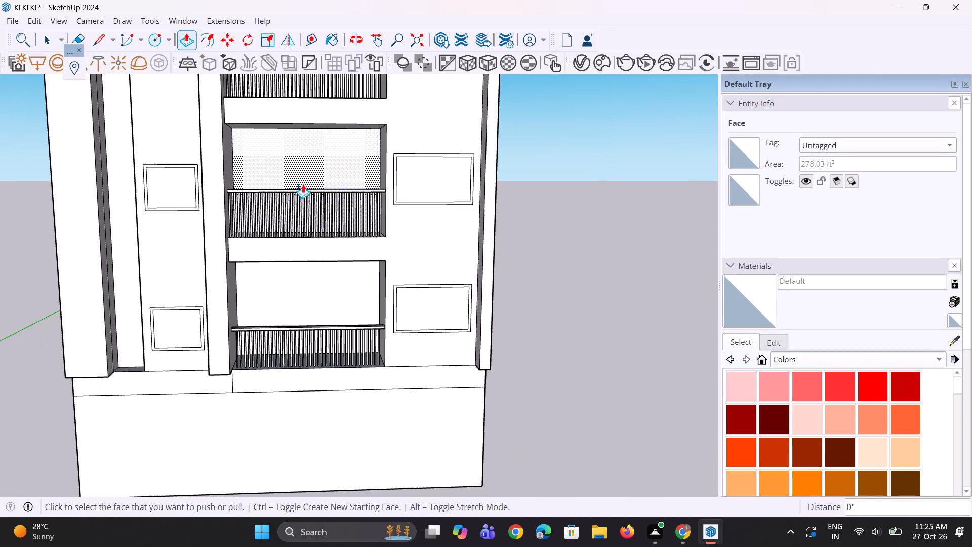
scroll(304, 203, "down", 4)
Examine the lowest balcony's balusters up close and the railings of all balconies across the façade.
scroll(401, 298, "up", 3)
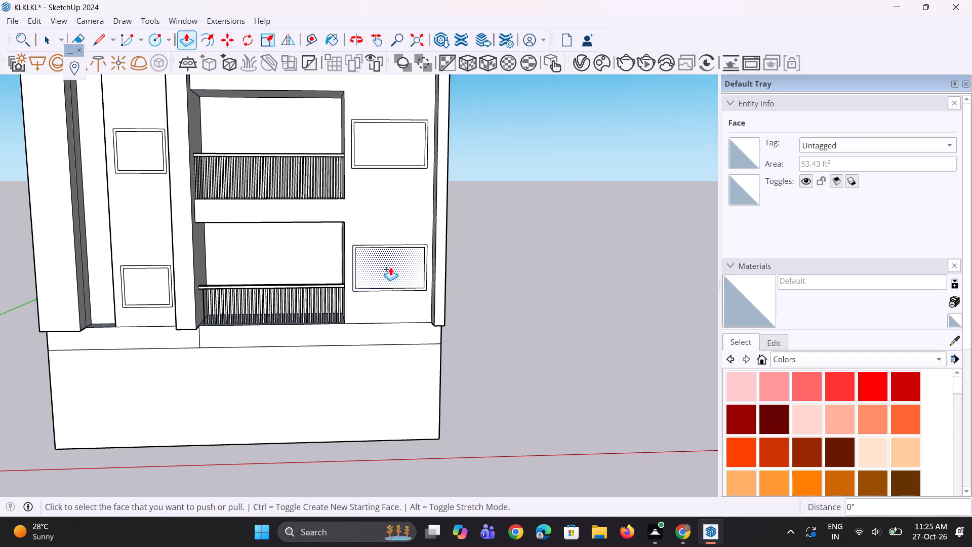
scroll(300, 303, "up", 1)
middle_click_drag(293, 278, 290, 516)
scroll(296, 274, "up", 7)
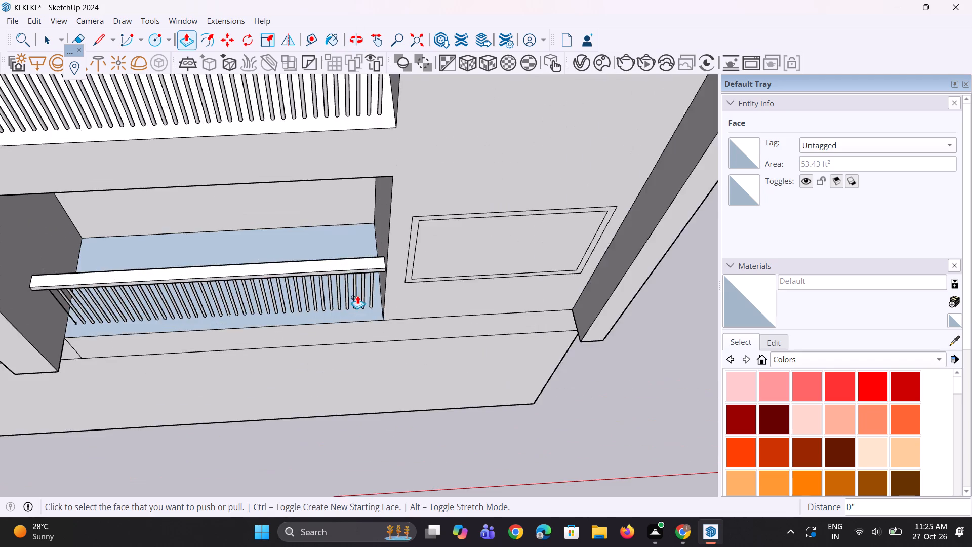
scroll(357, 295, "up", 12)
middle_click_drag(366, 312, 372, 235)
scroll(401, 370, "down", 2)
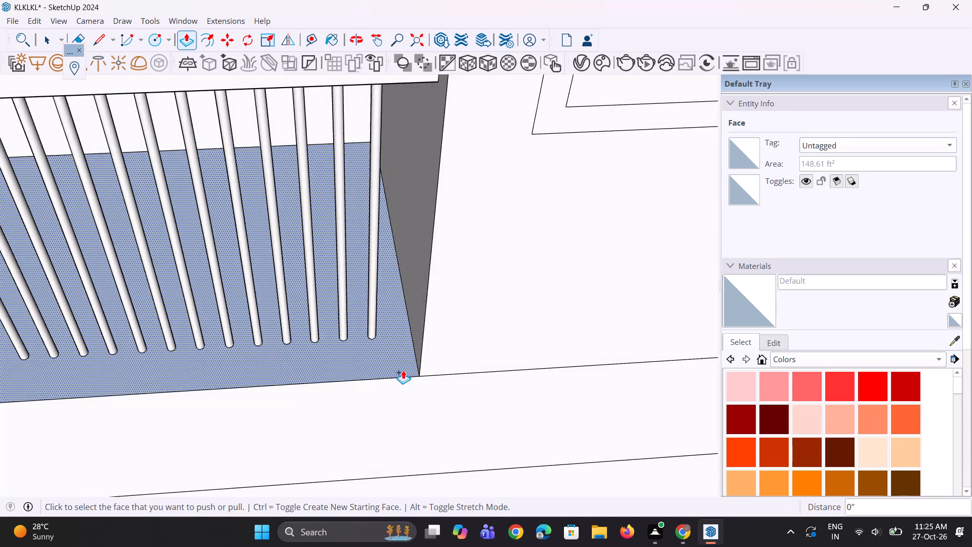
scroll(403, 370, "down", 9)
middle_click_drag(421, 382, 388, 280)
scroll(458, 334, "down", 5)
scroll(513, 354, "down", 5)
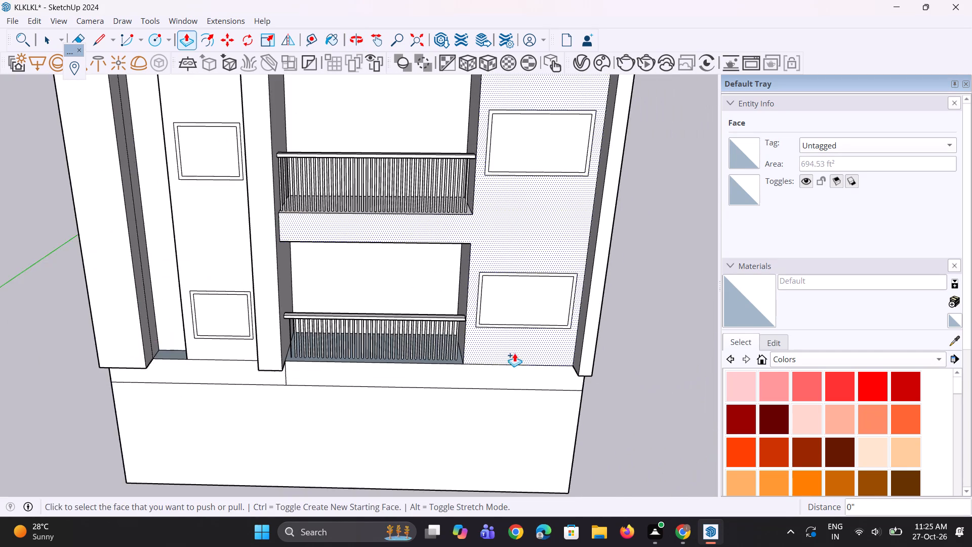
middle_click_drag(488, 334, 473, 272)
scroll(465, 341, "down", 15)
middle_click_drag(482, 323, 464, 308)
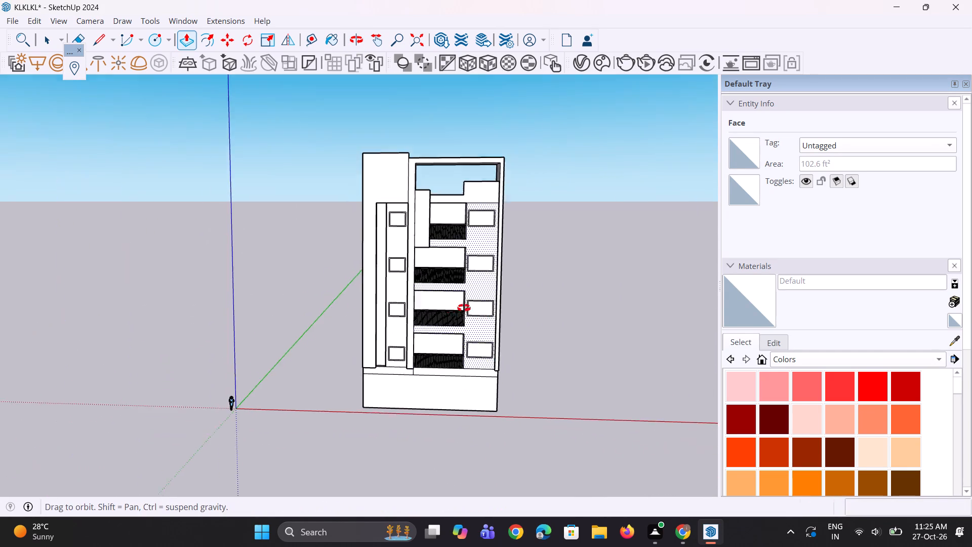
middle_click_drag(464, 308, 543, 343)
scroll(480, 249, "up", 9)
middle_click_drag(419, 260, 411, 221)
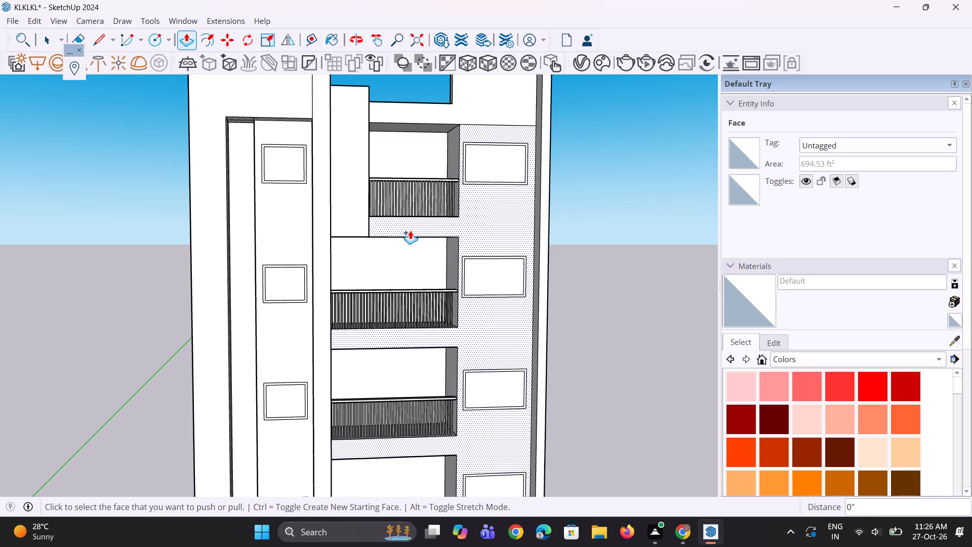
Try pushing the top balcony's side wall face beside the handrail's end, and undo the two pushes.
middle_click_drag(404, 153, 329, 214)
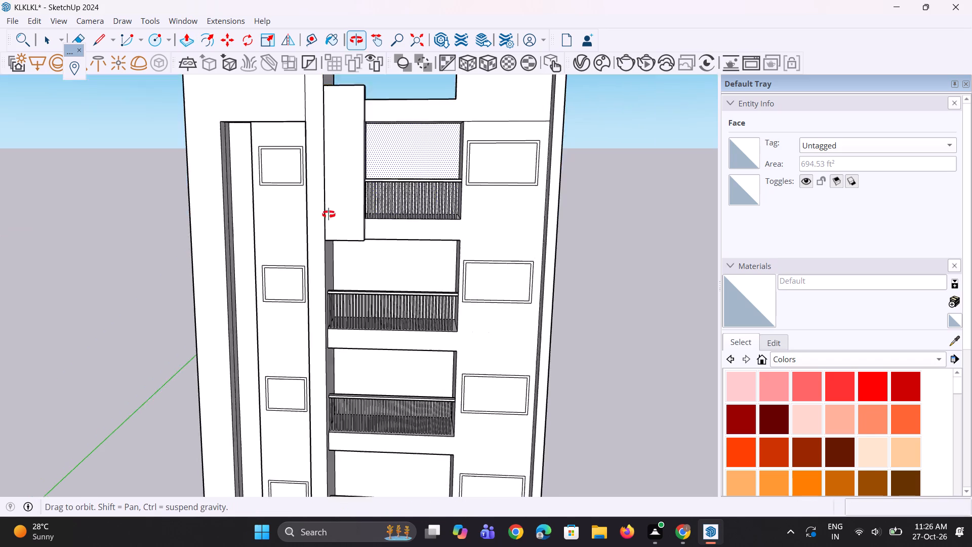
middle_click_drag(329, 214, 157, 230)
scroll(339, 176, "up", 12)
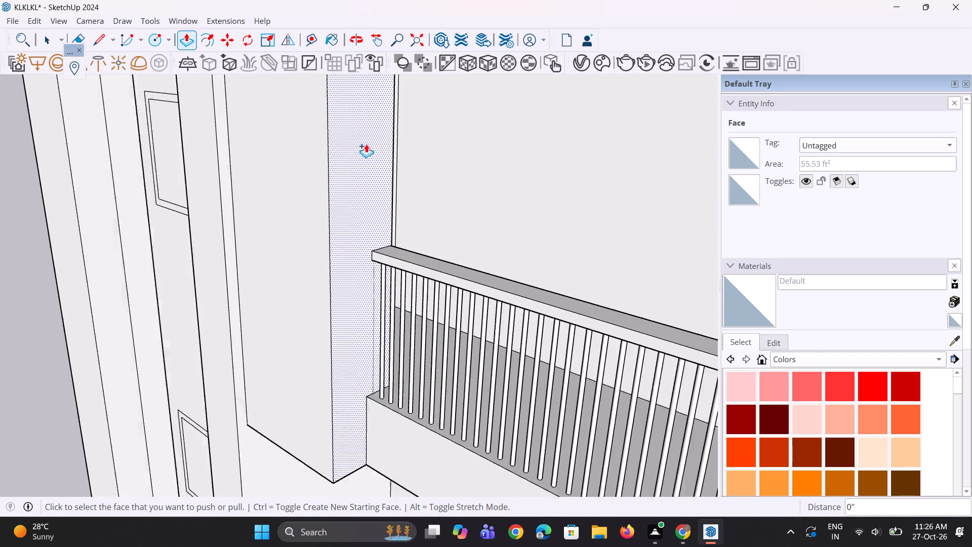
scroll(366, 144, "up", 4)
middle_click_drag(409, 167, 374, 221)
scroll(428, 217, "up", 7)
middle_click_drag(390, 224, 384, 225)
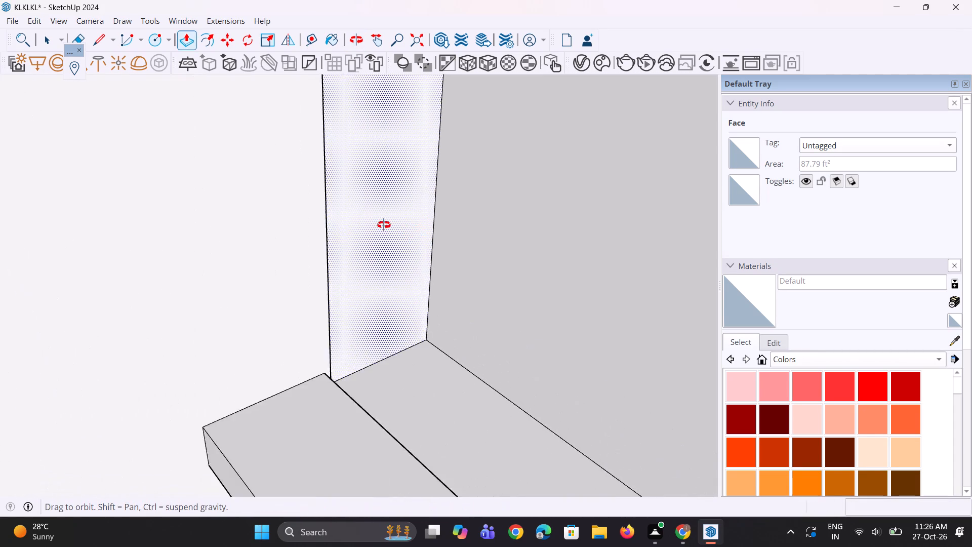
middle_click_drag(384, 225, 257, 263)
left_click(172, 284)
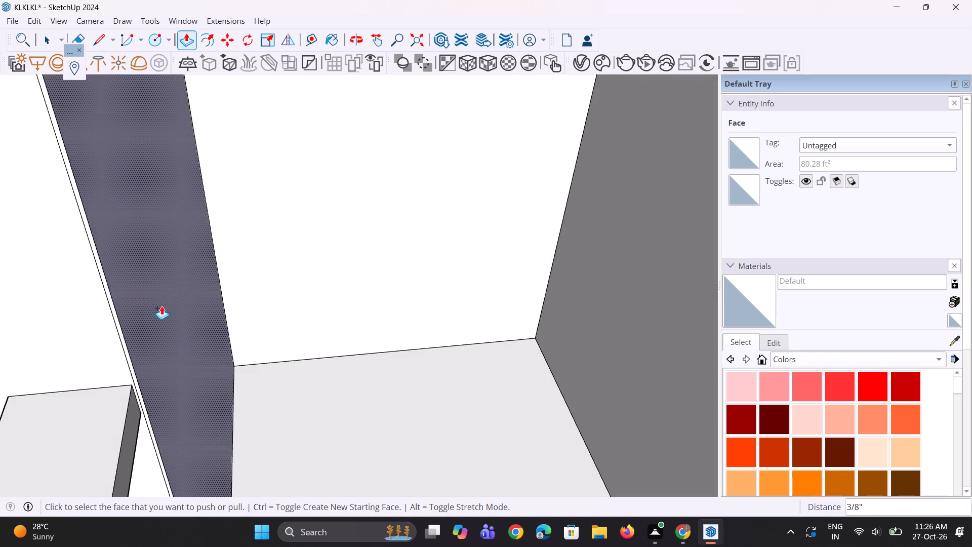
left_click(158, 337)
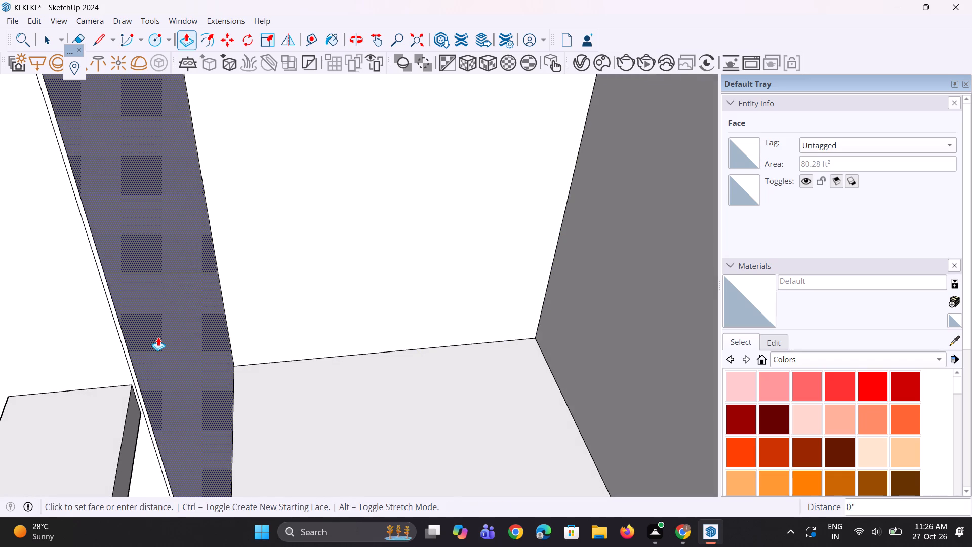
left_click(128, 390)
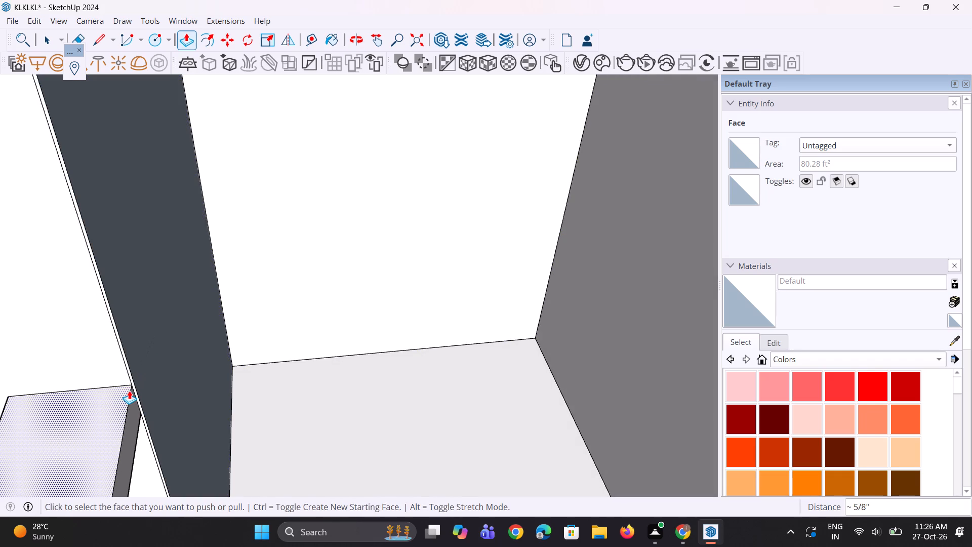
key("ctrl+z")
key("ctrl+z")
Push the top balcony's side wall face about 5/8" to line up with the corner of the handrail's end.
left_click(149, 359)
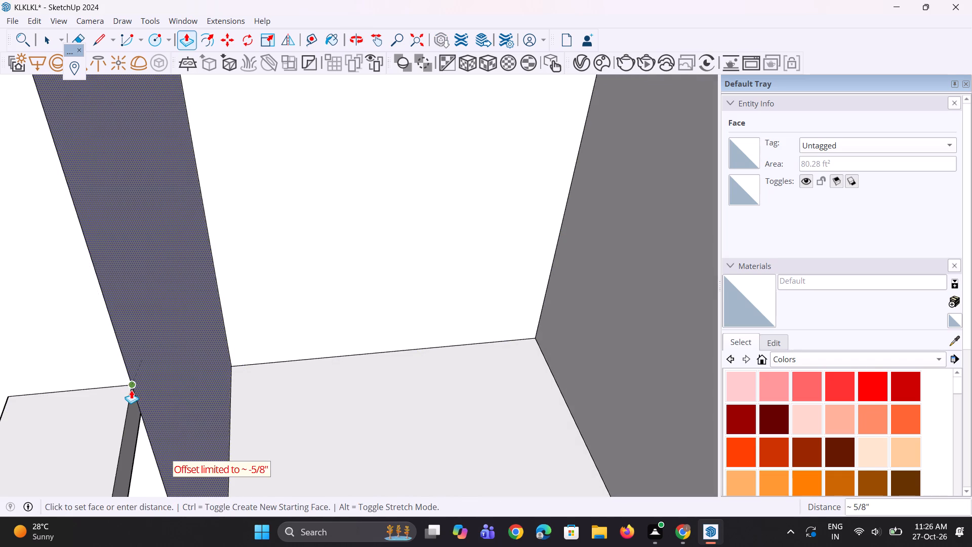
left_click(132, 391)
Examine the adjusted top balcony wall, the whole façade and the upper parapet from several angles.
middle_click_drag(135, 393, 391, 312)
scroll(426, 301, "down", 11)
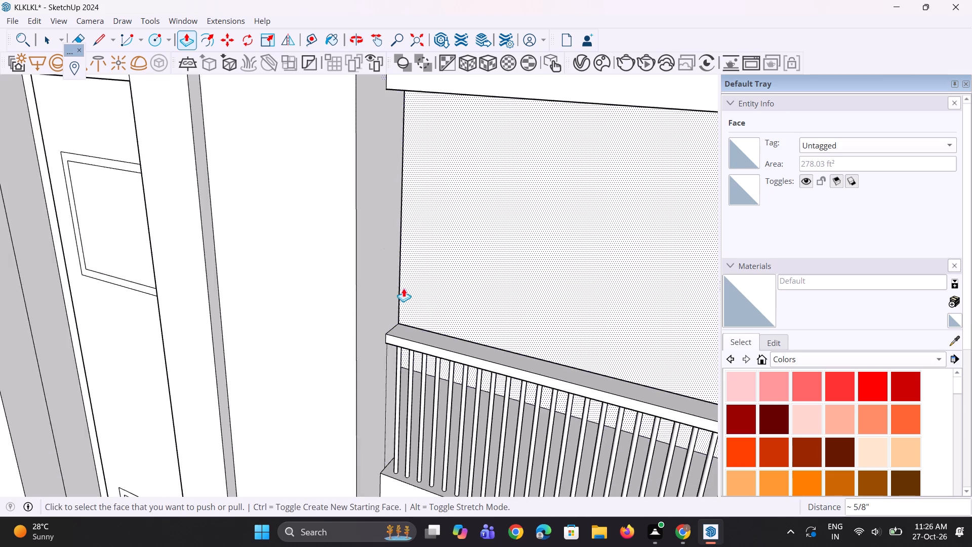
scroll(362, 293, "down", 6)
middle_click_drag(355, 310, 471, 285)
scroll(375, 312, "up", 1)
scroll(418, 253, "down", 10)
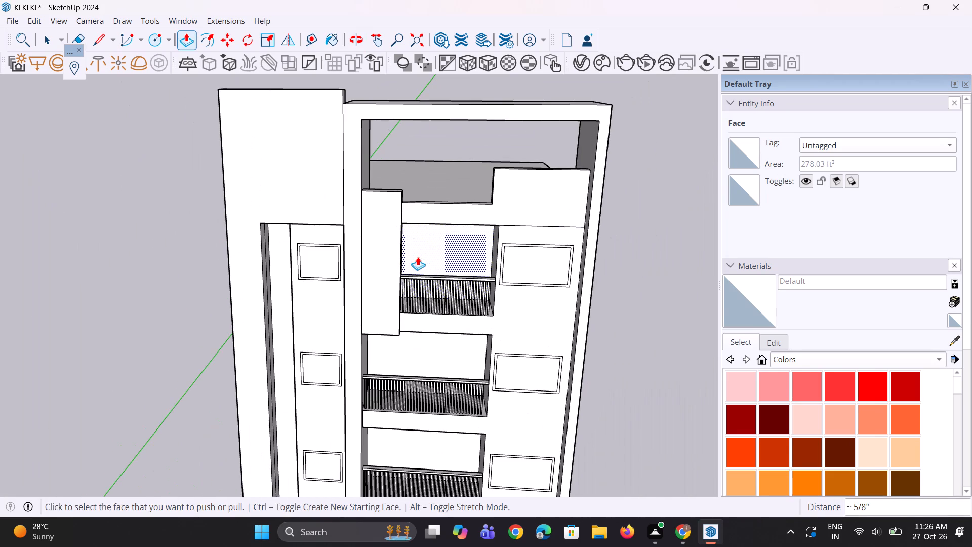
scroll(417, 257, "down", 5)
middle_click_drag(417, 249, 356, 208)
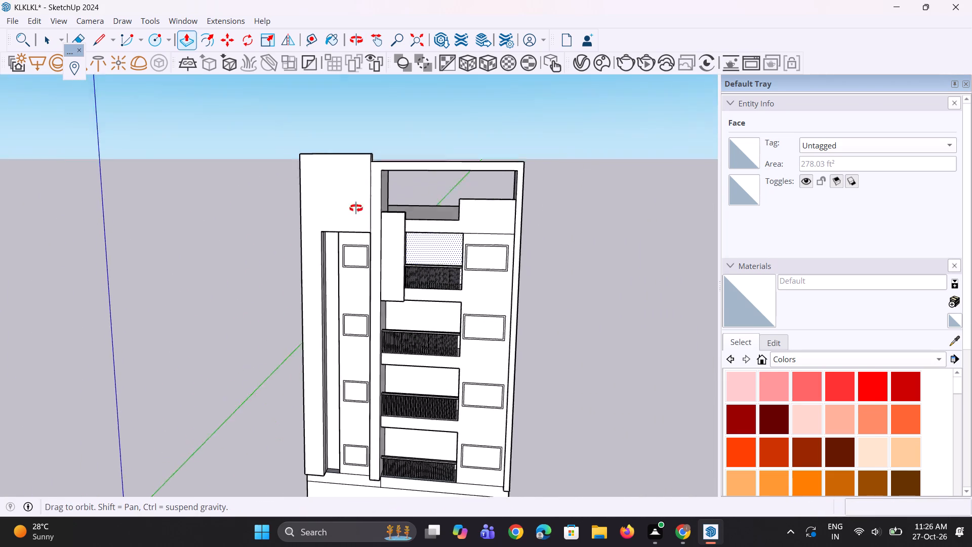
middle_click_drag(356, 208, 551, 250)
scroll(401, 202, "up", 9)
middle_click_drag(429, 210, 365, 226)
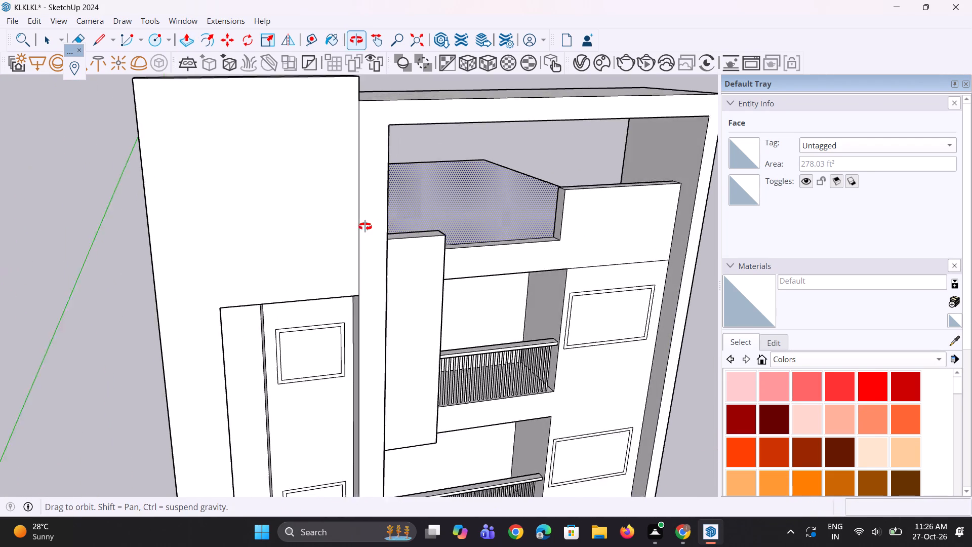
Pull the top face of the top balcony's side wall up by about 5' 2".
middle_click_drag(365, 226, 355, 236)
scroll(355, 236, "down", 1)
scroll(358, 236, "up", 6)
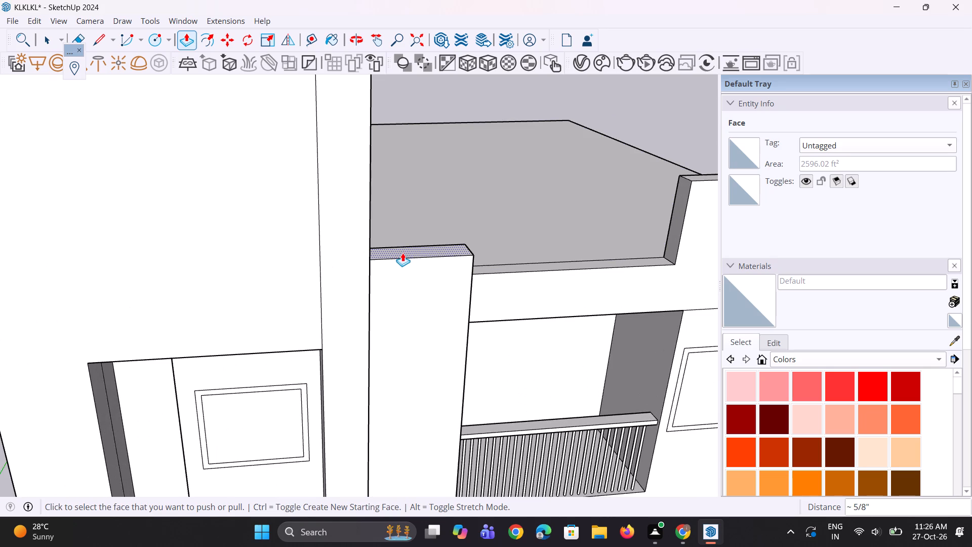
left_click(403, 253)
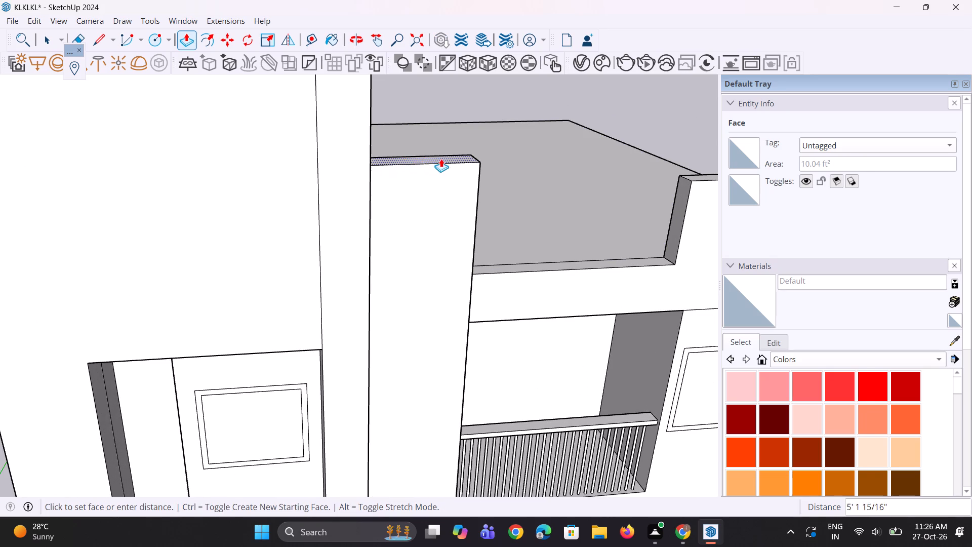
left_click(443, 155)
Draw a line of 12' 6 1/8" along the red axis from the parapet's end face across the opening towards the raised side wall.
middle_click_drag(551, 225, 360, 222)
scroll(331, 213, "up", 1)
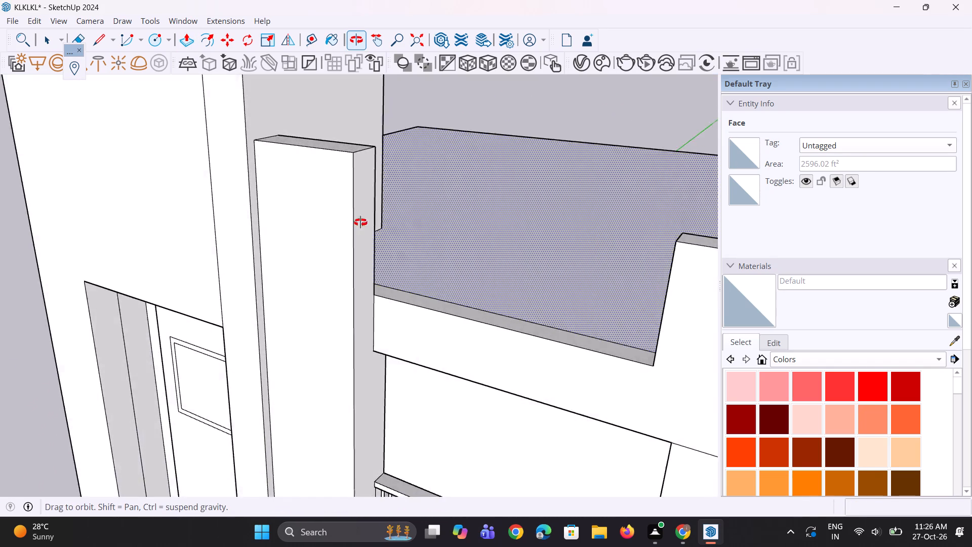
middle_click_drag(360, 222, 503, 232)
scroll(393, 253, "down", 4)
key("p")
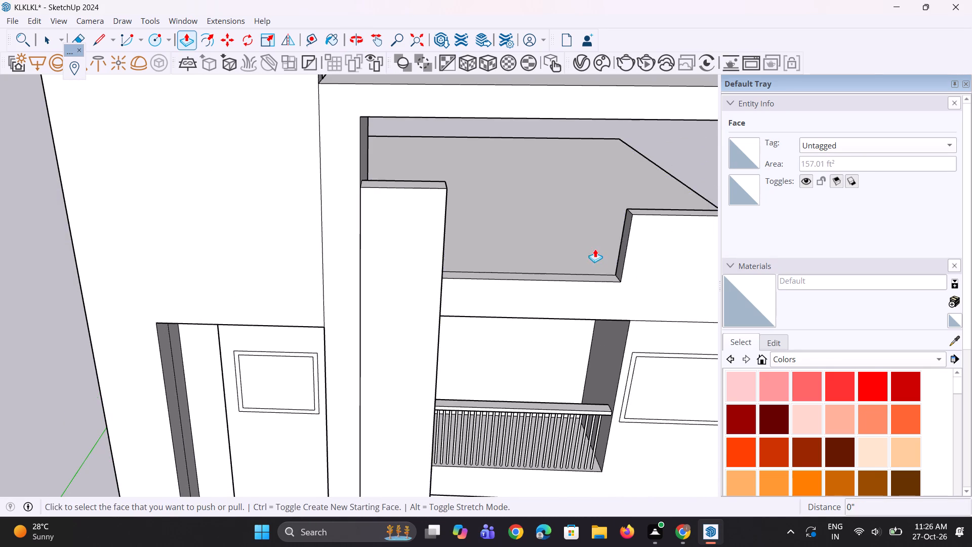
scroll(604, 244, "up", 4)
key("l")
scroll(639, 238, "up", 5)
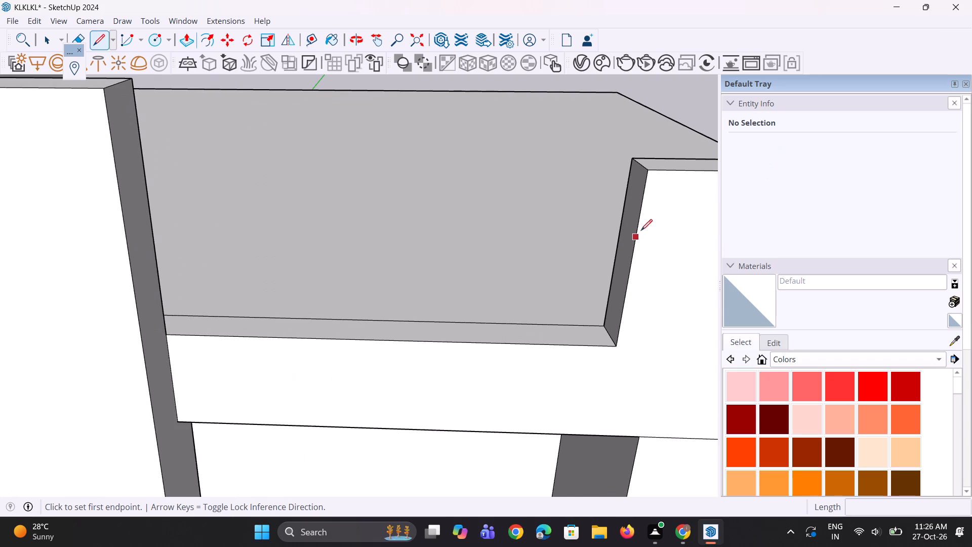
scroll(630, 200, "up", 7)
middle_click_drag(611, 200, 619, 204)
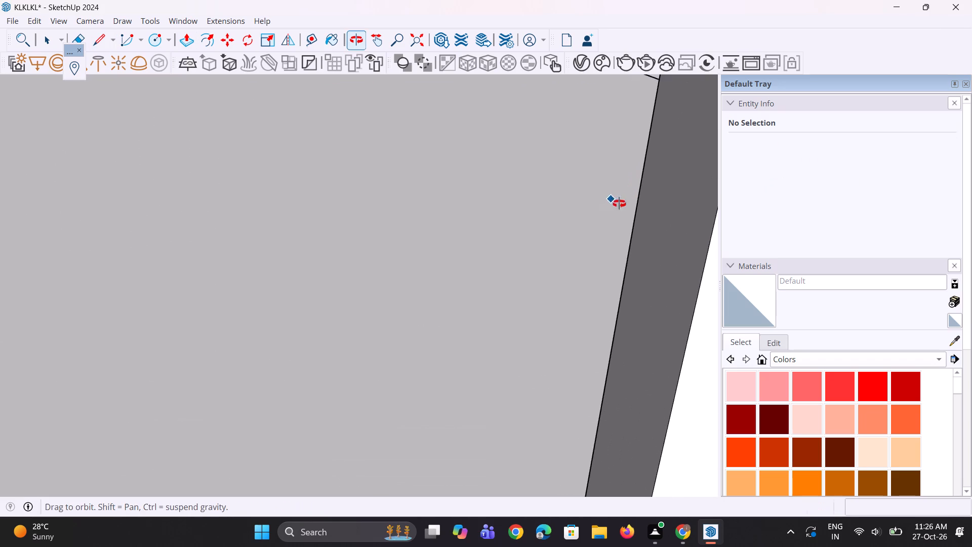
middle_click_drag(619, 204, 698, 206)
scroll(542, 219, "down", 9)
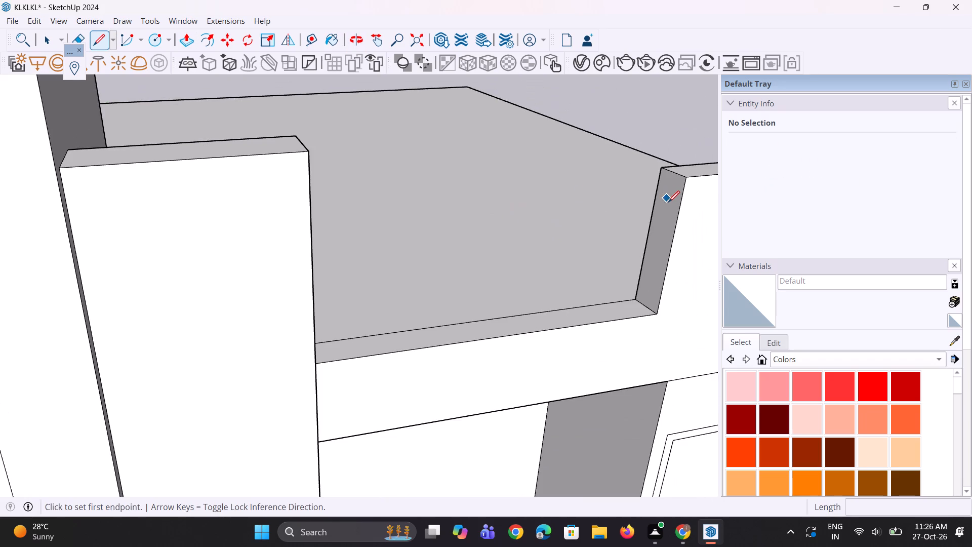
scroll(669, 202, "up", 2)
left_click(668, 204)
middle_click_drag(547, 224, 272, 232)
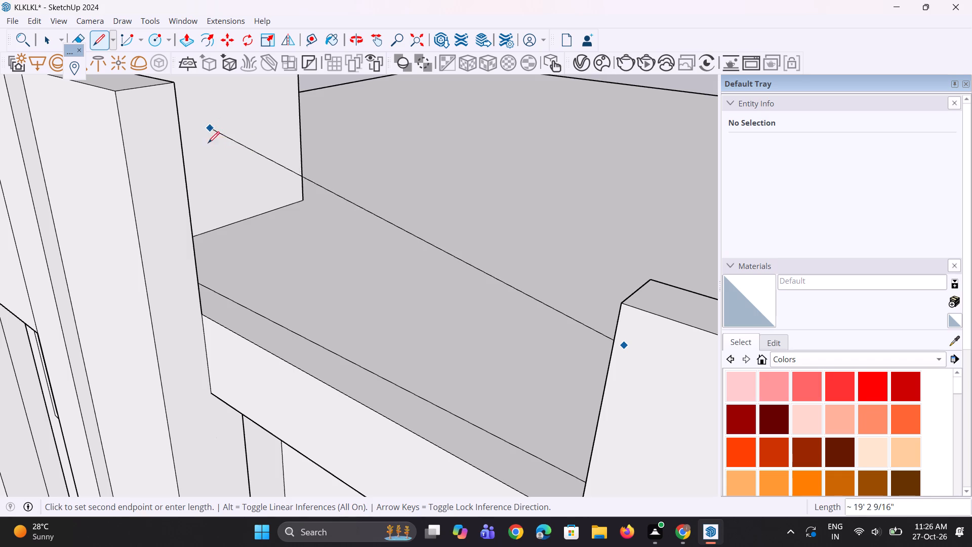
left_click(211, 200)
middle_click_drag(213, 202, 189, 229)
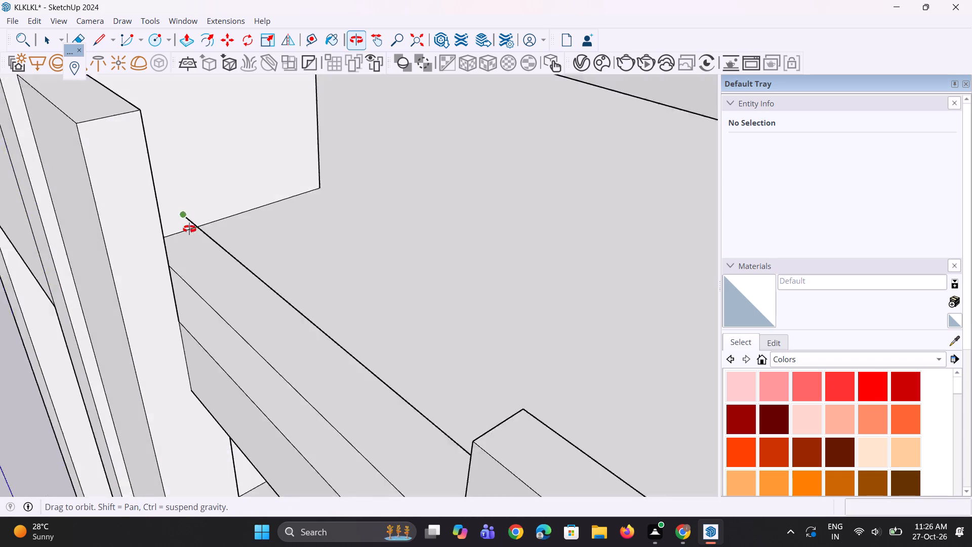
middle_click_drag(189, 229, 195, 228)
Pull the rear face of the raised side wall inwards over the roof slab to thicken the wall.
scroll(196, 225, "up", 1)
key("p")
scroll(186, 219, "up", 2)
middle_click_drag(174, 205, 159, 221)
scroll(178, 211, "down", 9)
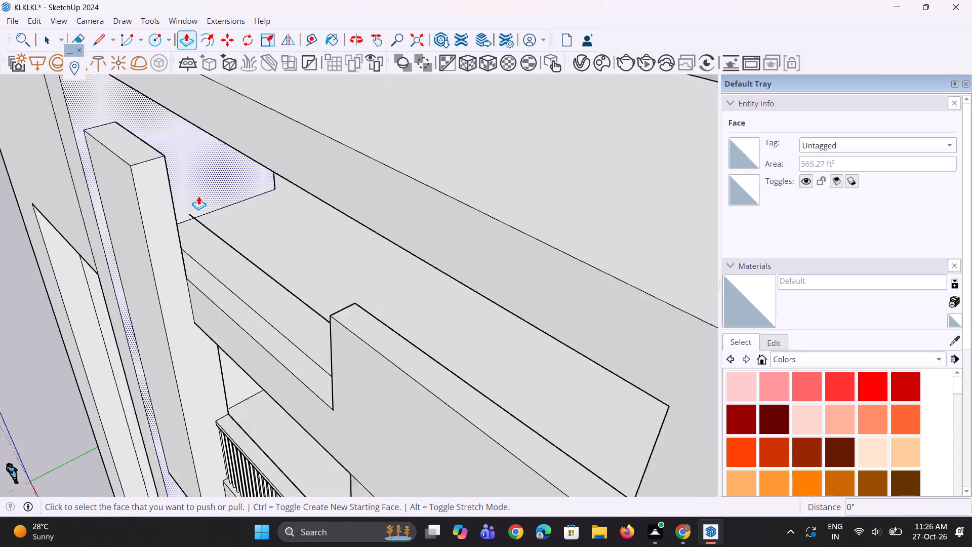
scroll(198, 196, "down", 7)
middle_click_drag(422, 185, 15, 151)
scroll(335, 110, "up", 3)
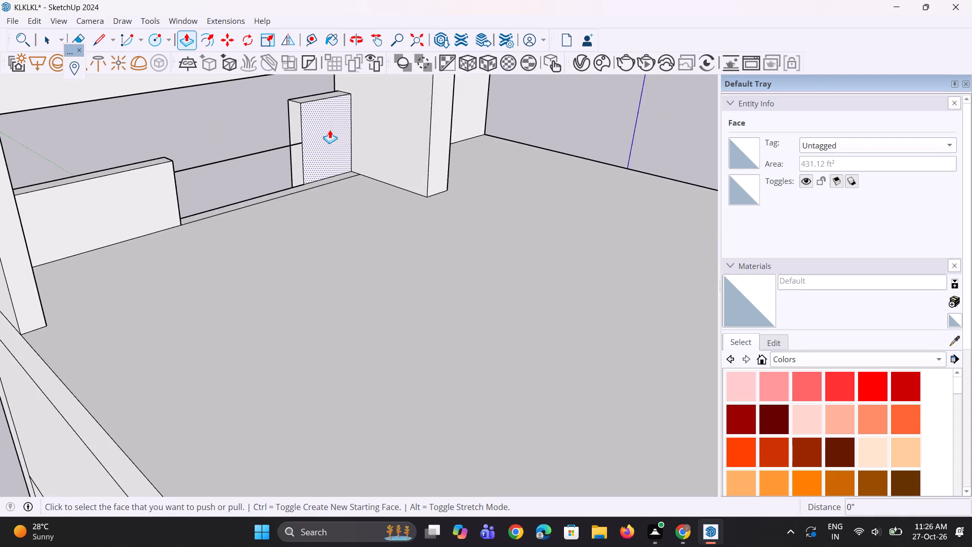
scroll(330, 130, "up", 2)
left_click(331, 130)
left_click(337, 141)
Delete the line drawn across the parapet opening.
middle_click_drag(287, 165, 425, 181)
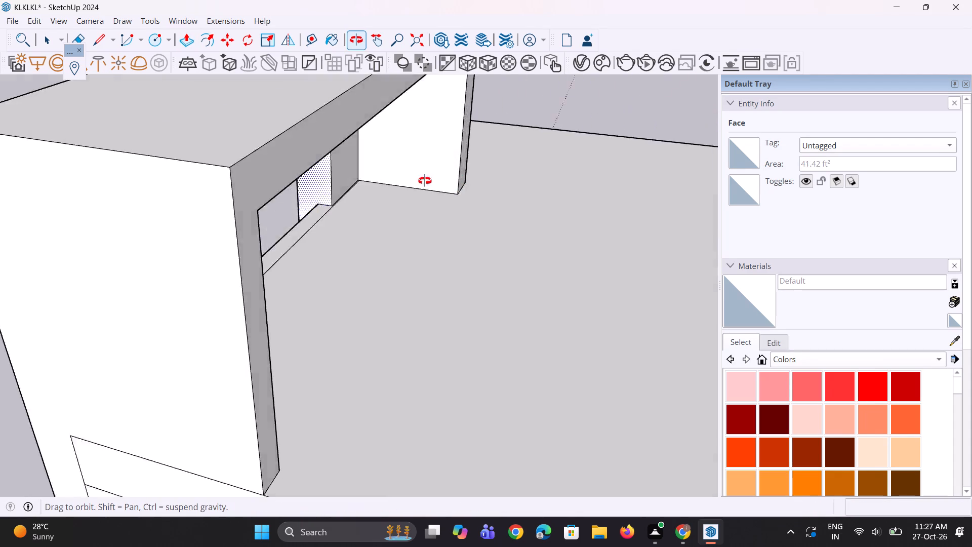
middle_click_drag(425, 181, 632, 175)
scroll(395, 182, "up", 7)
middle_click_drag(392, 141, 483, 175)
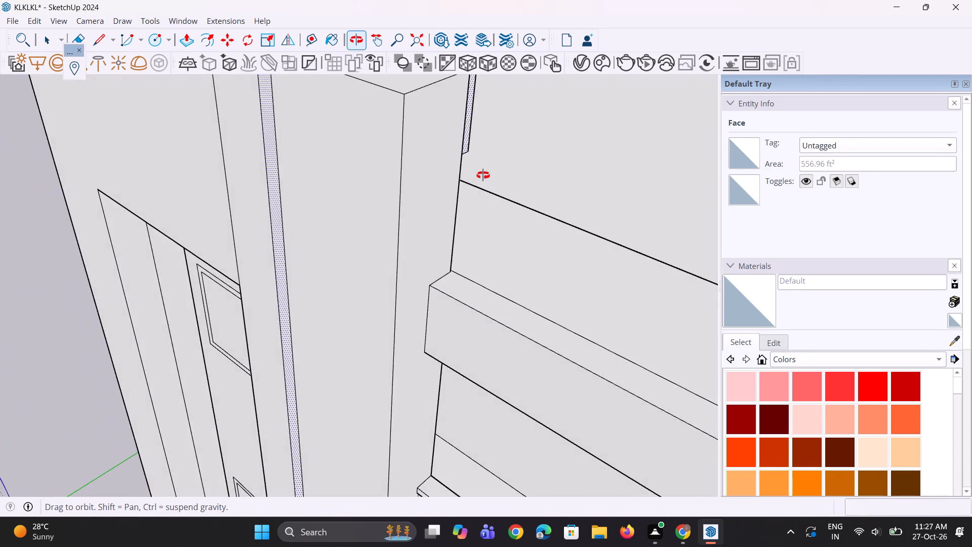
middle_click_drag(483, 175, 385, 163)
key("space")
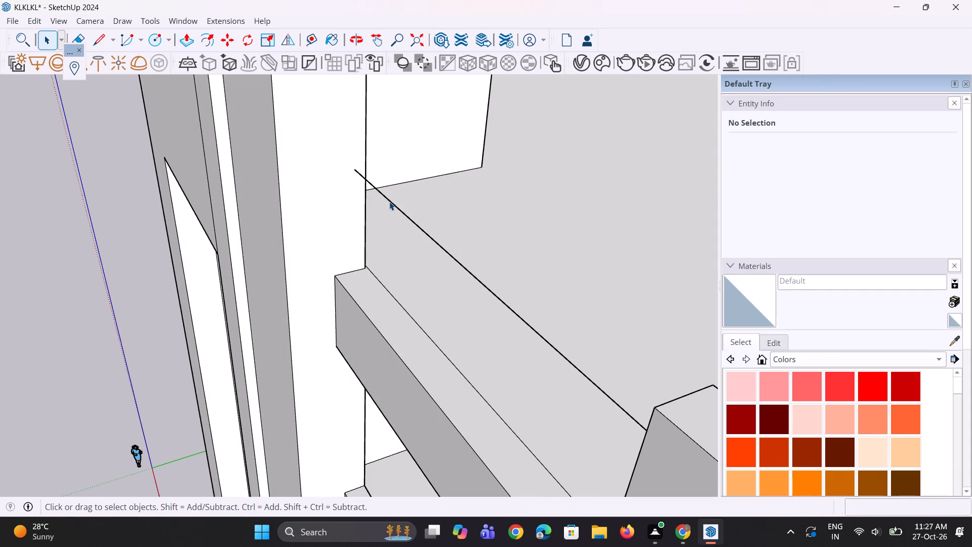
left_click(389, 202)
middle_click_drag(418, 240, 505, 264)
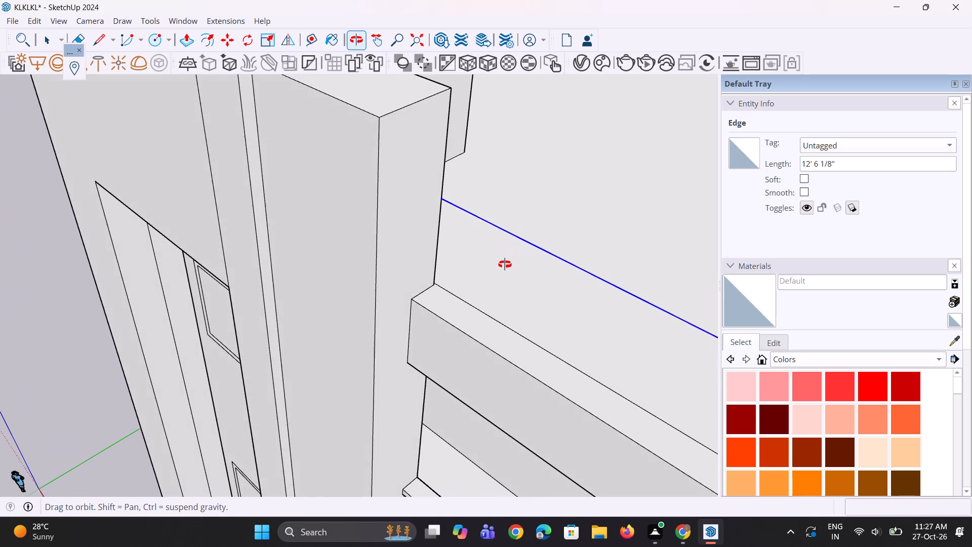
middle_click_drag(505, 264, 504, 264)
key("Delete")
Adjust the raised side wall's rear face with small push/pulls, starting at 1 1/8", to align it with the parapet's inner edge.
scroll(459, 265, "down", 4)
middle_click_drag(502, 234, 148, 198)
key("p")
left_click(303, 177)
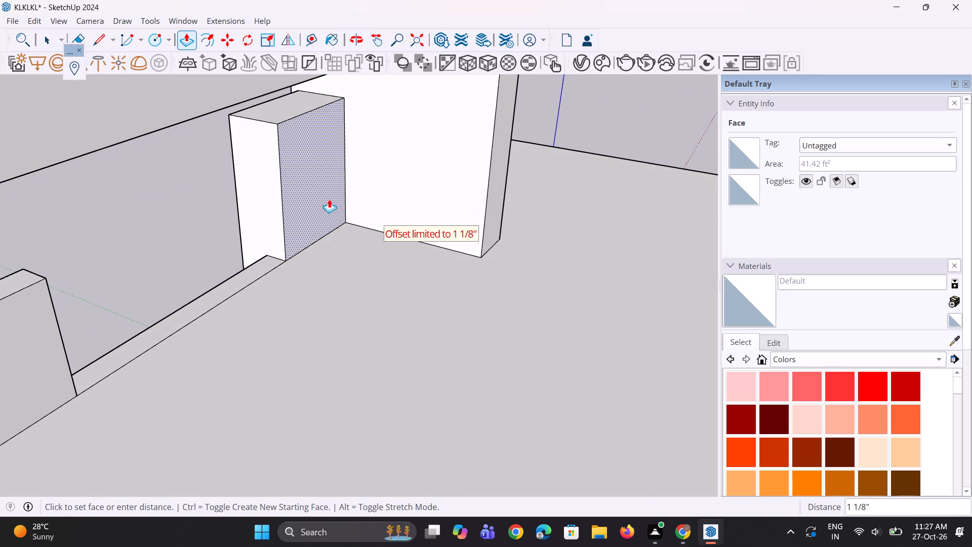
left_click(353, 212)
left_click_drag(316, 189, 321, 200)
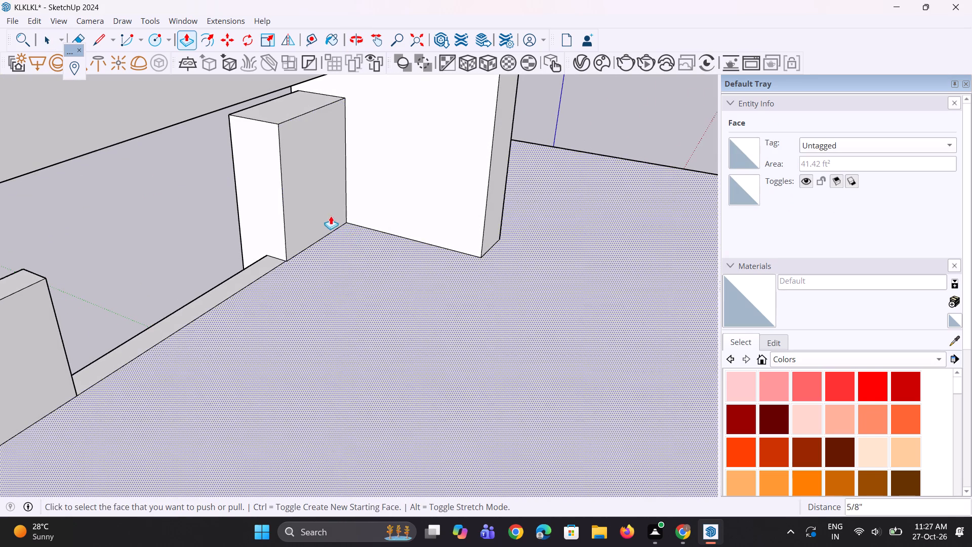
left_click(322, 208)
left_click(363, 225)
Draw a line of about 12' 11 5/8" along the red axis from the parapet's end face to the raised side wall's inner face.
middle_click_drag(316, 317, 499, 318)
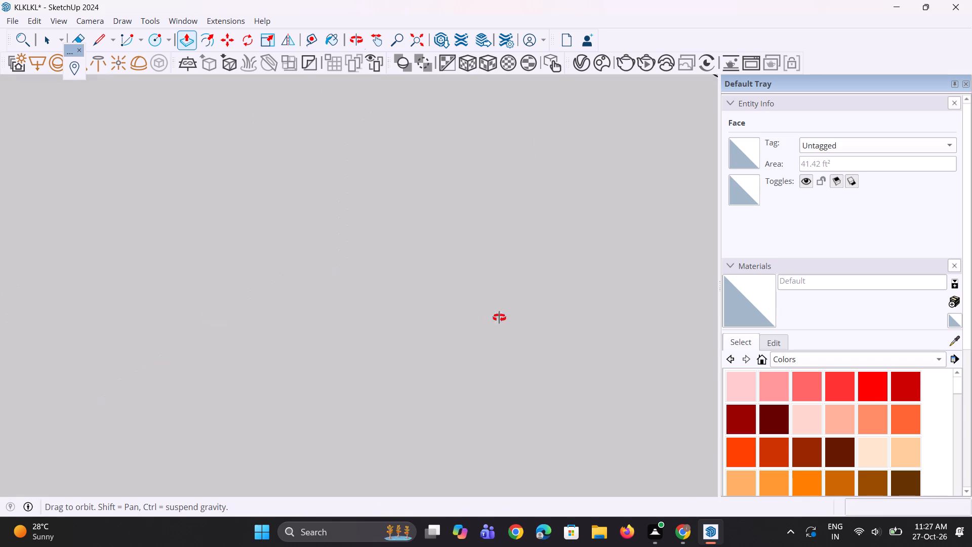
middle_click_drag(499, 318, 657, 288)
scroll(573, 315, "down", 4)
middle_click_drag(619, 319, 811, 280)
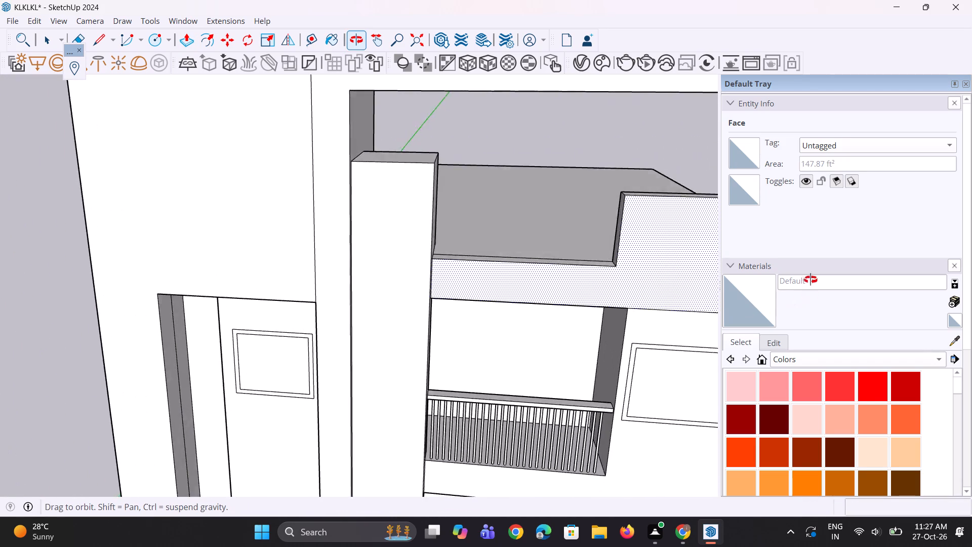
middle_click_drag(811, 280, 807, 275)
scroll(665, 256, "up", 4)
scroll(574, 241, "up", 4)
middle_click_drag(569, 244, 661, 292)
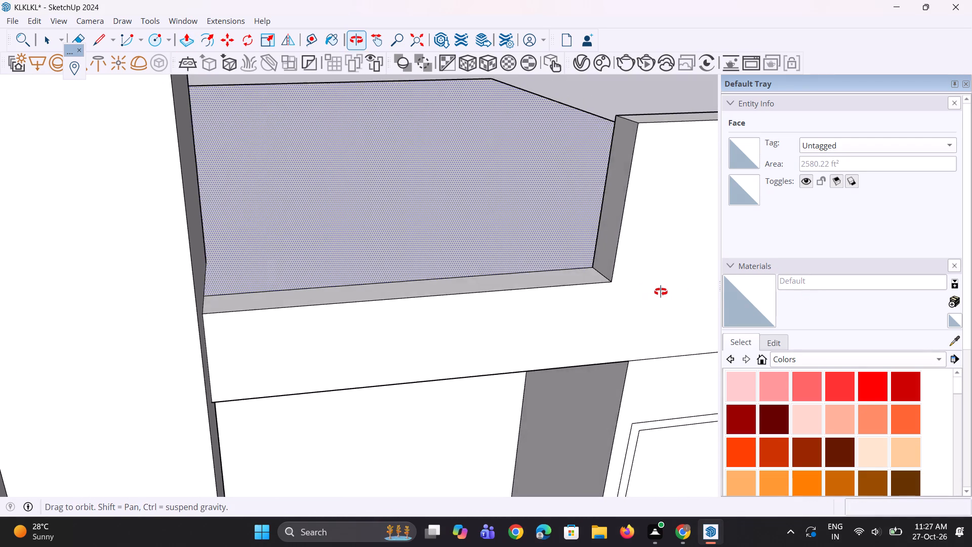
middle_click_drag(661, 292, 674, 290)
key("l")
scroll(619, 242, "up", 2)
scroll(612, 193, "up", 5)
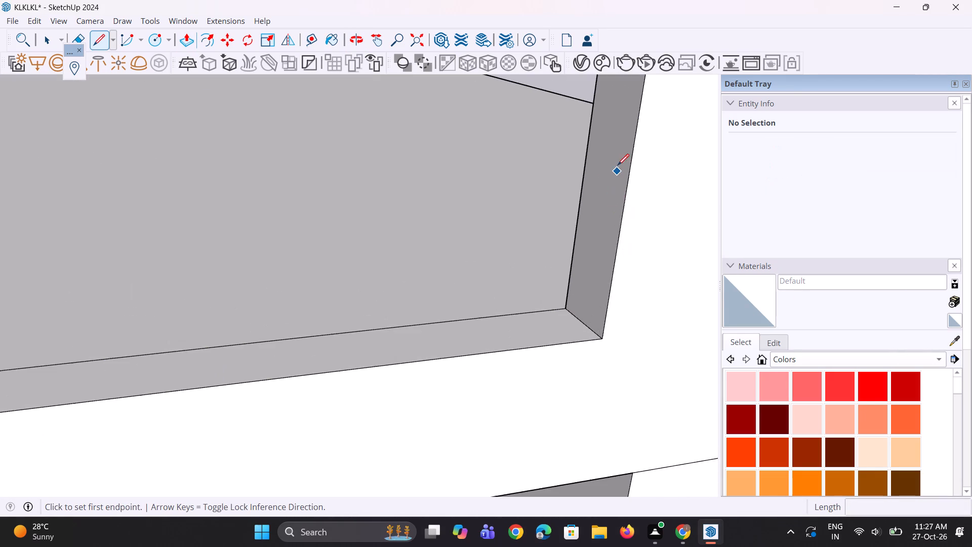
scroll(620, 136, "up", 1)
scroll(617, 260, "down", 5)
scroll(605, 217, "down", 4)
scroll(546, 260, "down", 4)
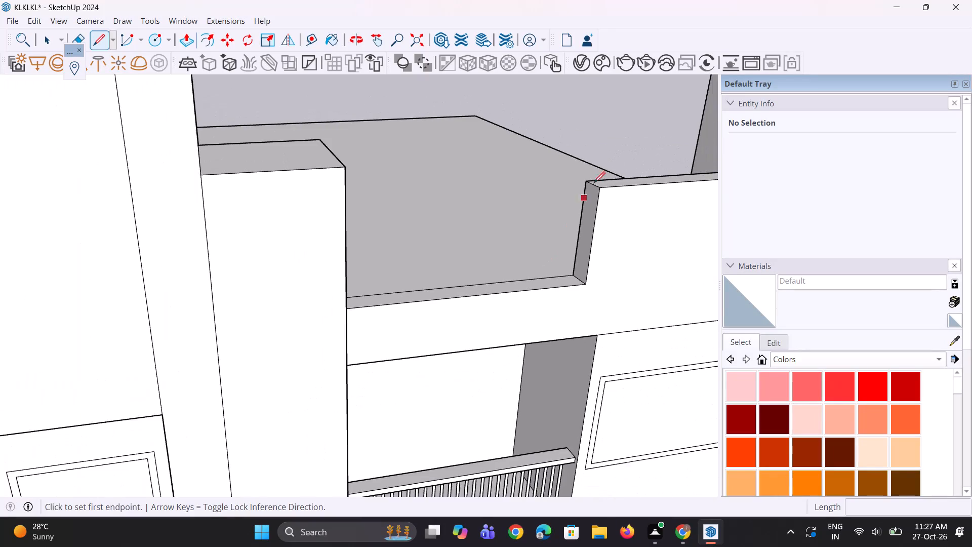
scroll(595, 172, "up", 6)
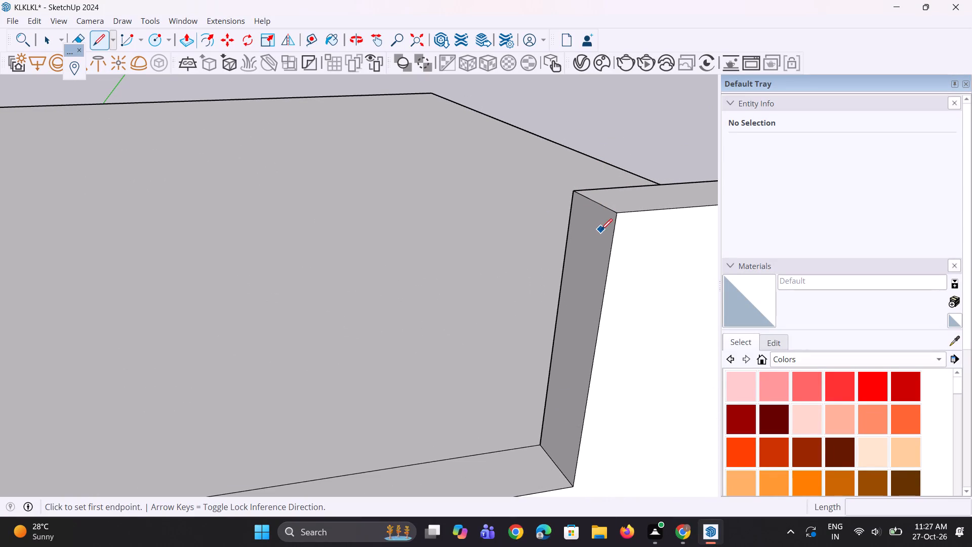
left_click(592, 234)
middle_click_drag(460, 273, 410, 288)
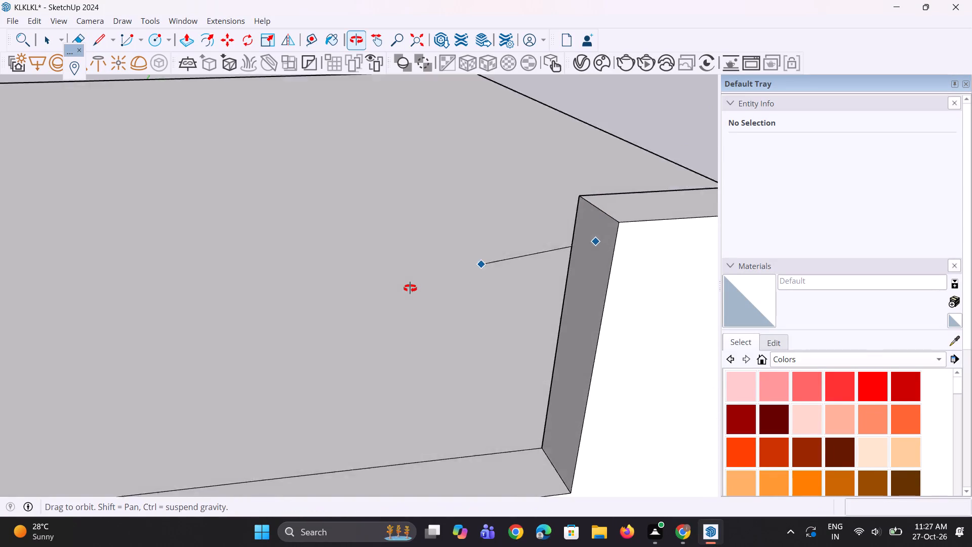
middle_click_drag(410, 288, 404, 288)
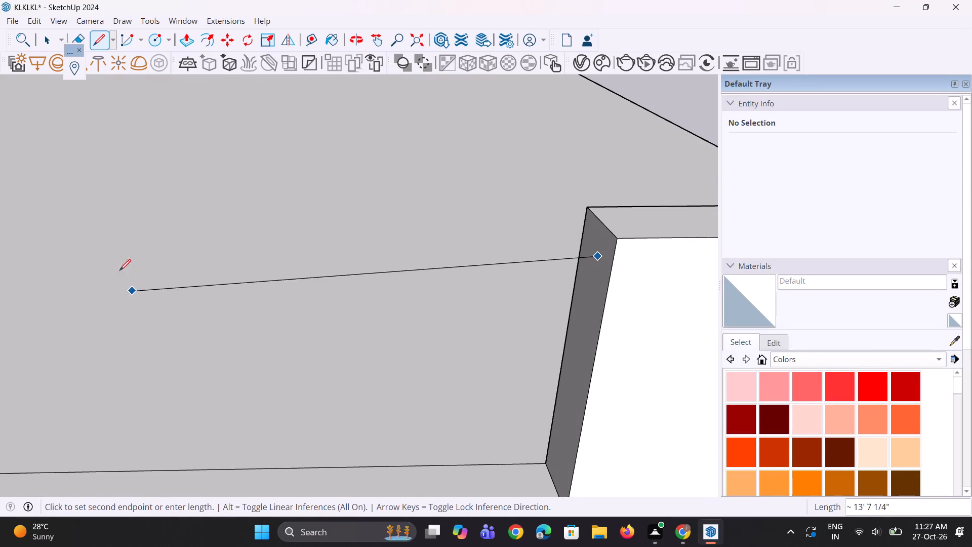
scroll(76, 266, "down", 3)
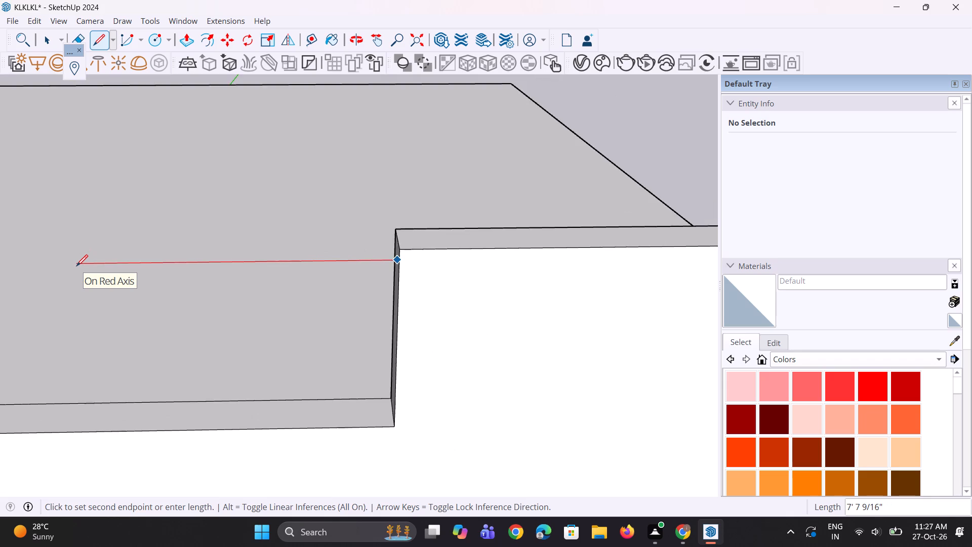
scroll(76, 266, "down", 9)
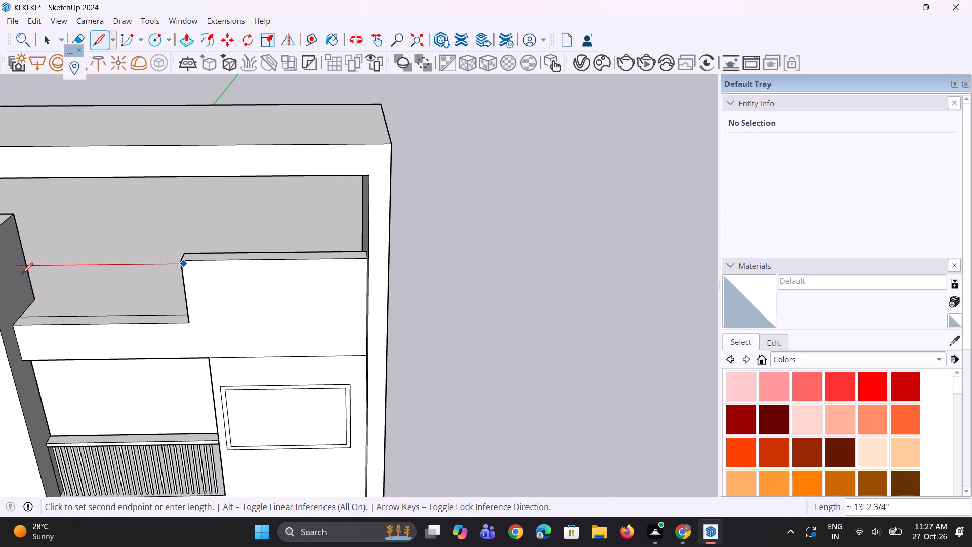
scroll(87, 283, "down", 4)
scroll(34, 273, "up", 5)
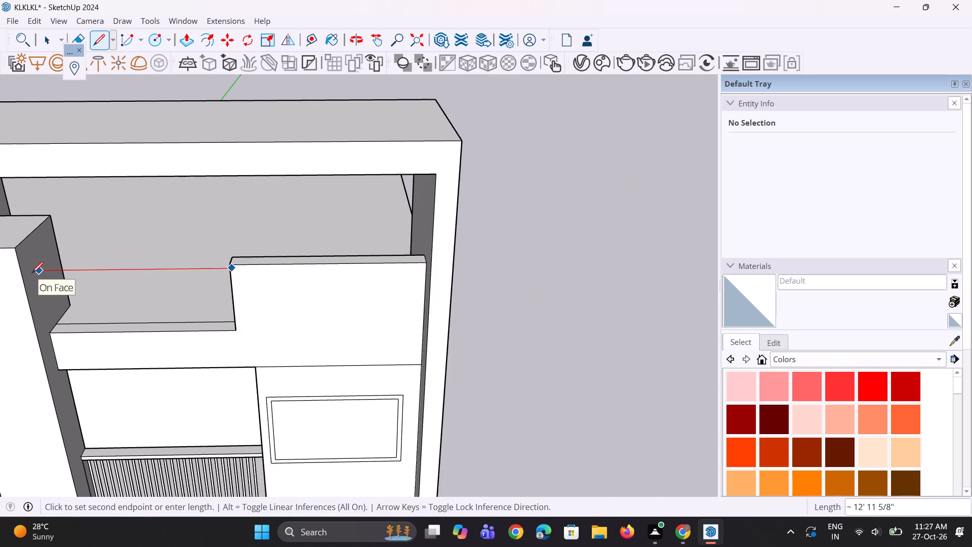
scroll(32, 273, "up", 11)
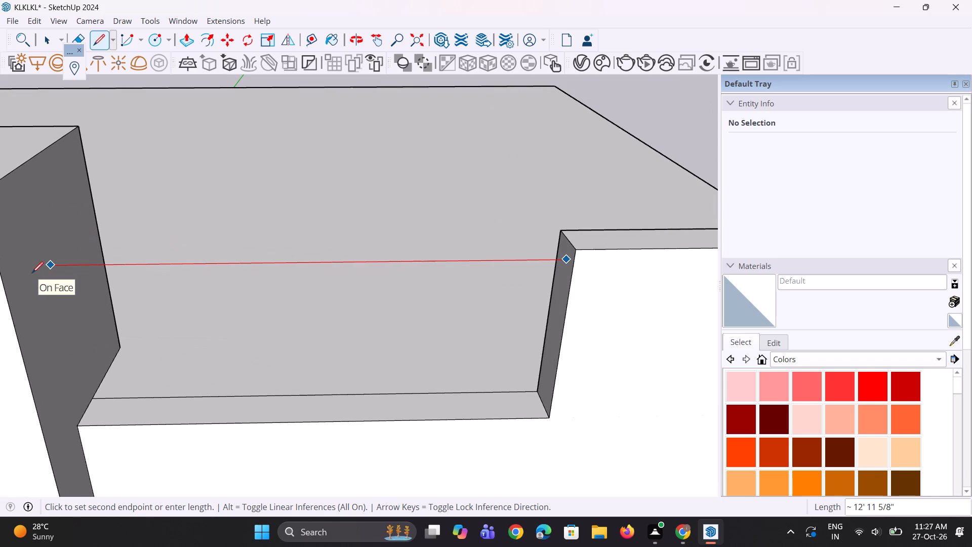
left_click(32, 273)
Move the line across the parapet opening straight down by about 5 9/16" and check its end on the parapet's end face.
middle_click_drag(164, 307, 216, 291)
key("space")
key("space")
scroll(198, 279, "up", 1)
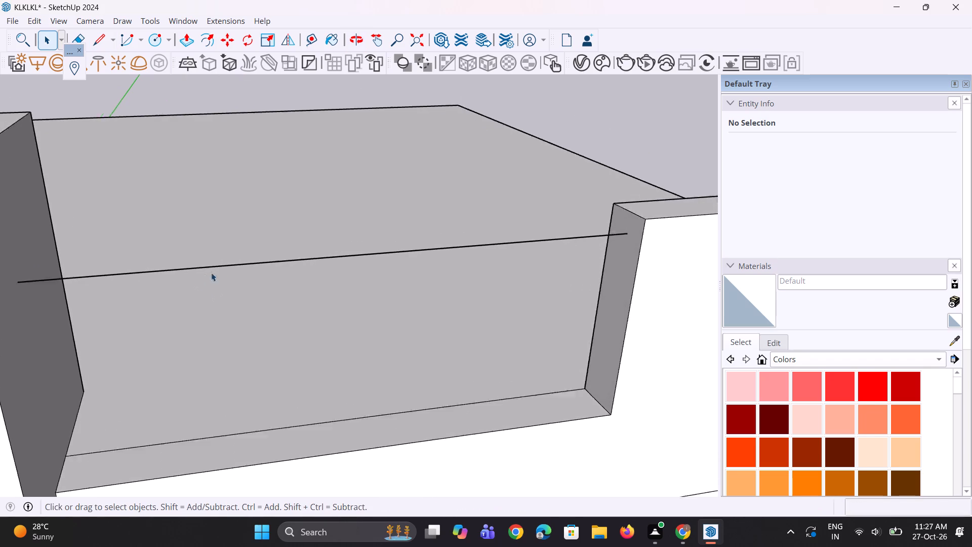
scroll(211, 272, "up", 1)
left_click(515, 242)
middle_click_drag(411, 275, 429, 247)
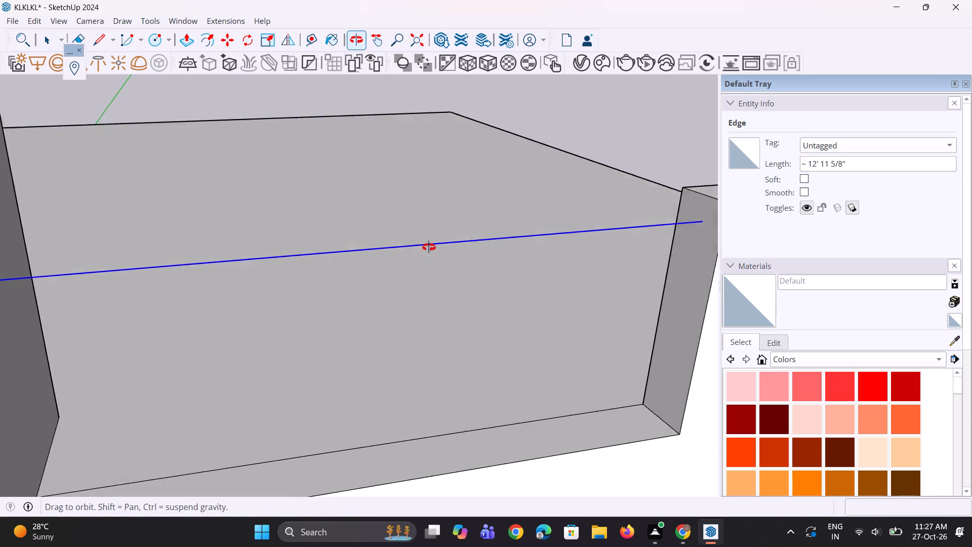
middle_click_drag(429, 247, 390, 197)
scroll(383, 258, "down", 4)
middle_click_drag(440, 259, 442, 268)
scroll(453, 264, "up", 3)
scroll(503, 245, "up", 2)
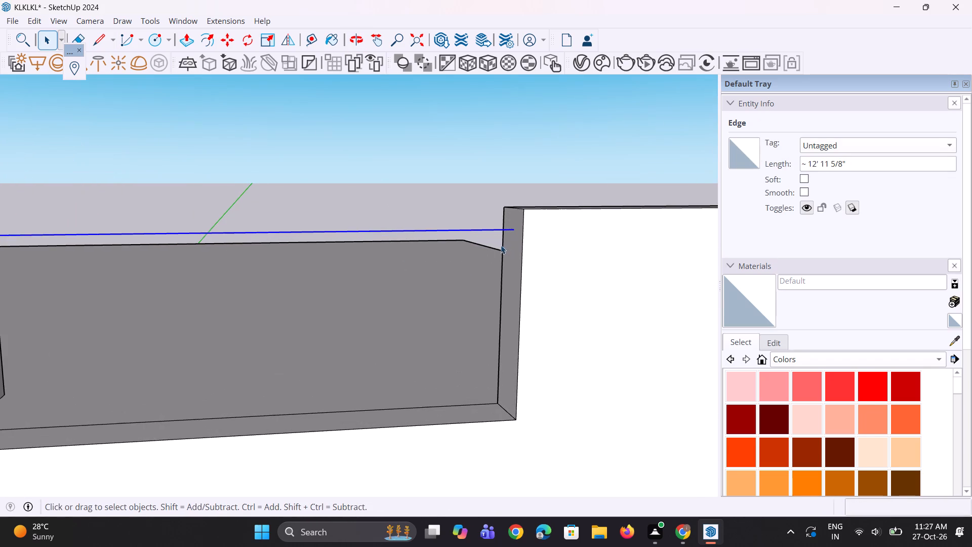
scroll(501, 245, "up", 6)
key("m")
scroll(485, 253, "down", 4)
scroll(515, 229, "up", 1)
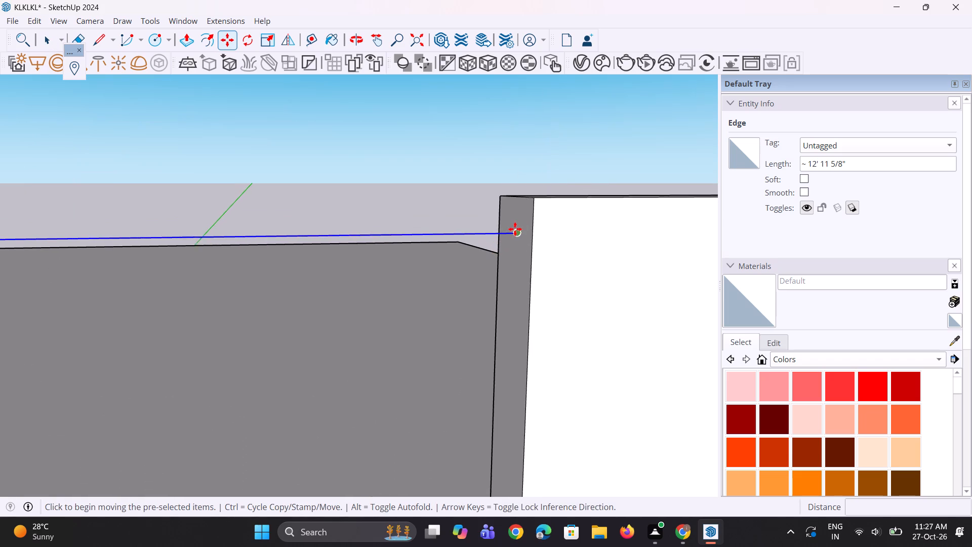
scroll(515, 229, "up", 1)
left_click(513, 229)
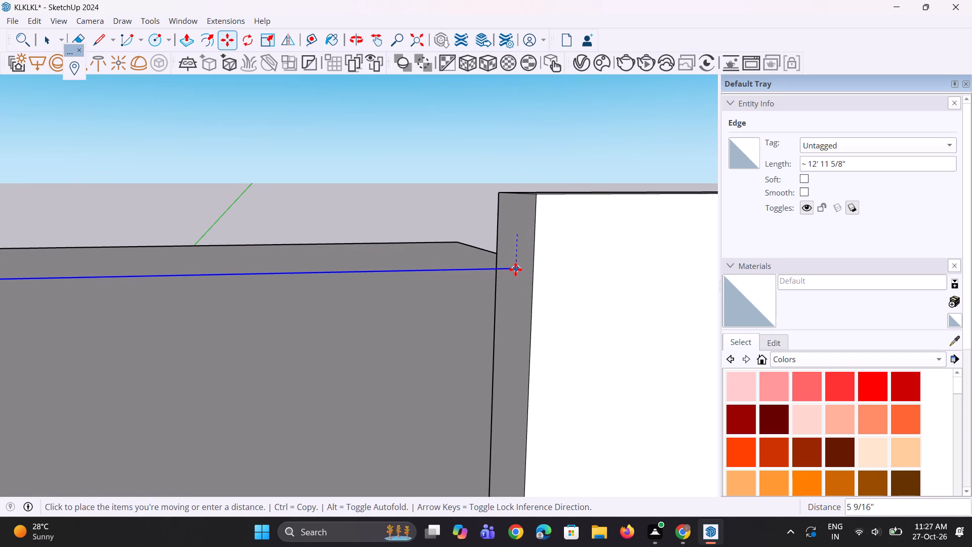
left_click(517, 270)
key("space")
key("space")
scroll(483, 235, "down", 3)
middle_click_drag(503, 248, 521, 253)
left_click(549, 138)
middle_click_drag(472, 209, 532, 220)
scroll(473, 209, "up", 1)
scroll(625, 294, "up", 3)
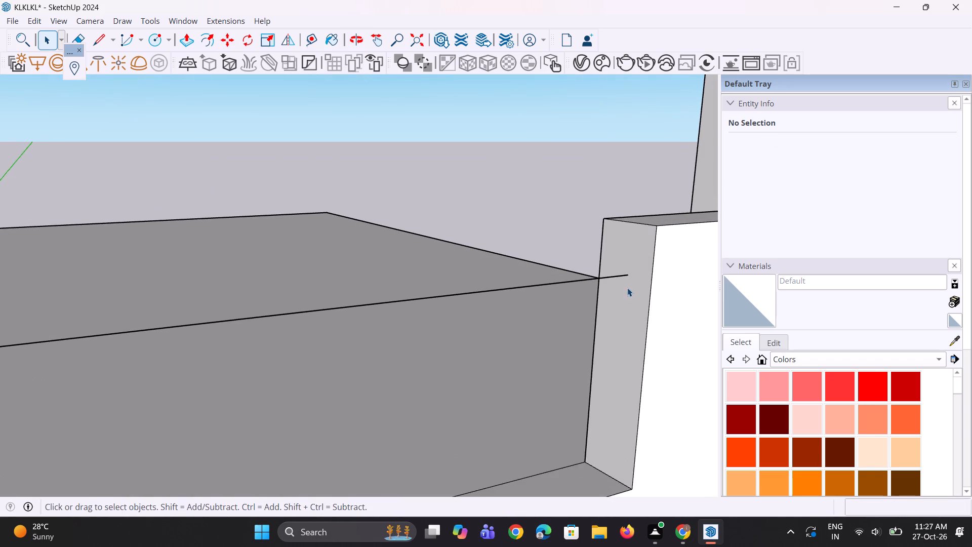
Draw a small rectangle about 5" wide around the crossing line's end on the parapet's end face.
scroll(629, 286, "up", 2)
key("r")
scroll(630, 285, "up", 5)
left_click(610, 248)
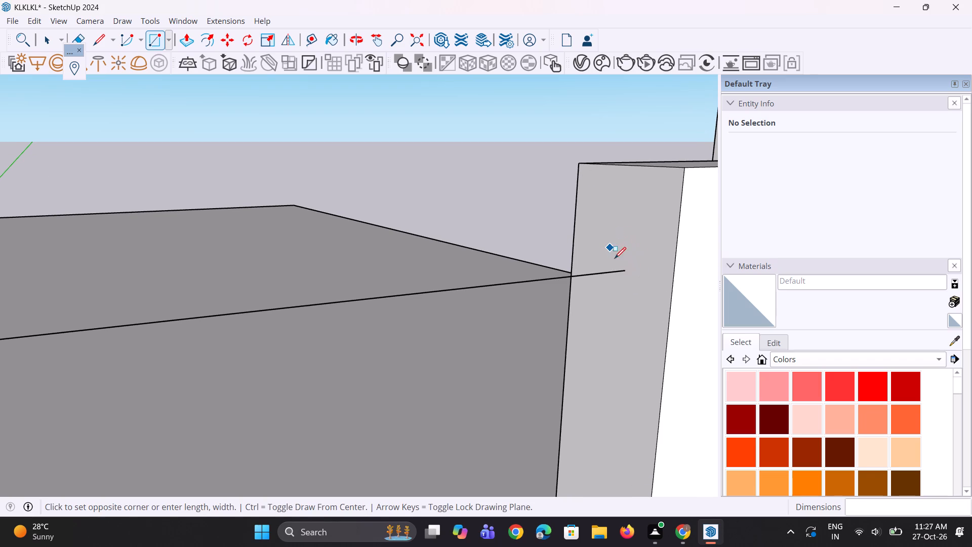
left_click(642, 289)
key("space")
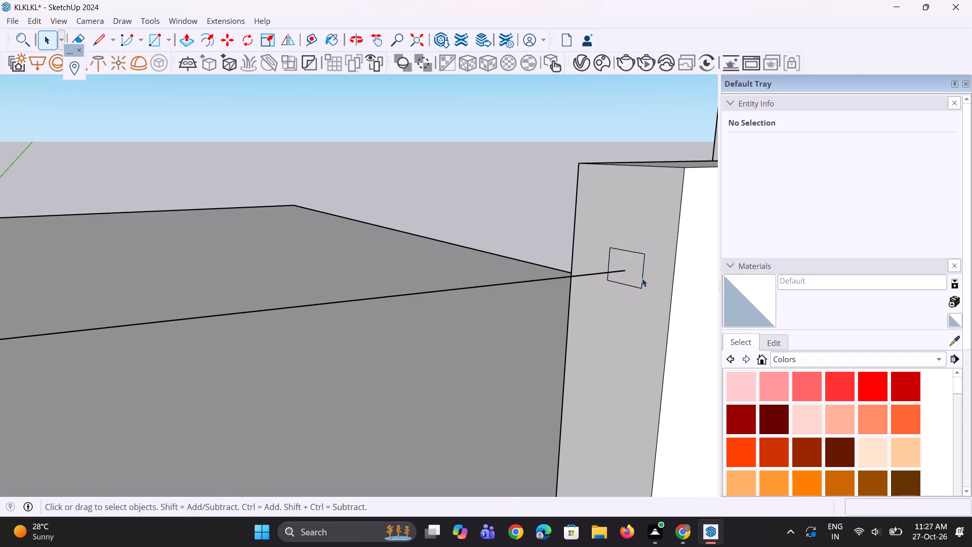
Move the small rectangle's top edge straight down by about 15/16".
key("space")
scroll(636, 264, "up", 2)
left_click(633, 251)
scroll(633, 253, "up", 2)
key("m")
scroll(646, 259, "up", 2)
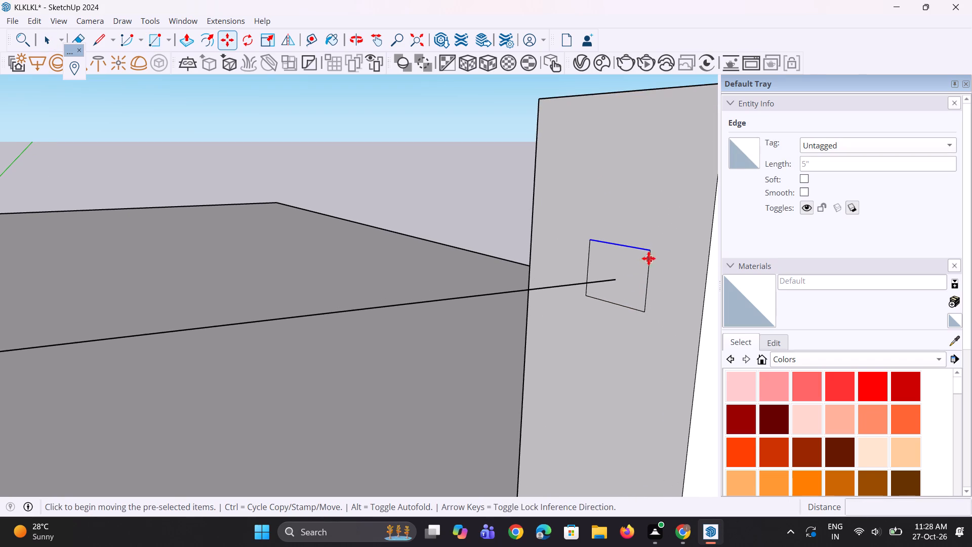
left_click(653, 255)
left_click(649, 265)
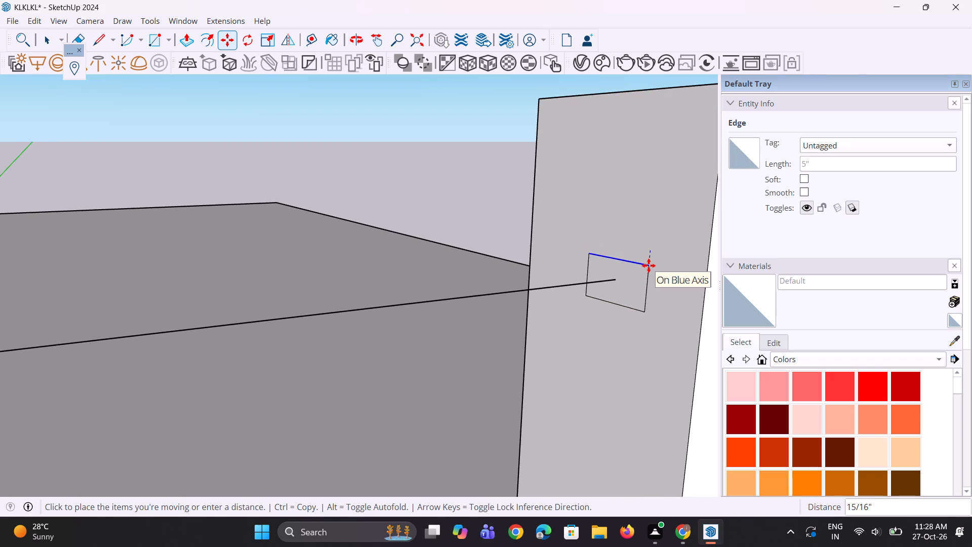
Push/pull the small rectangle about 12' 11 5/8" across the opening to the raised side wall to form the top rail.
key("p")
left_click(628, 297)
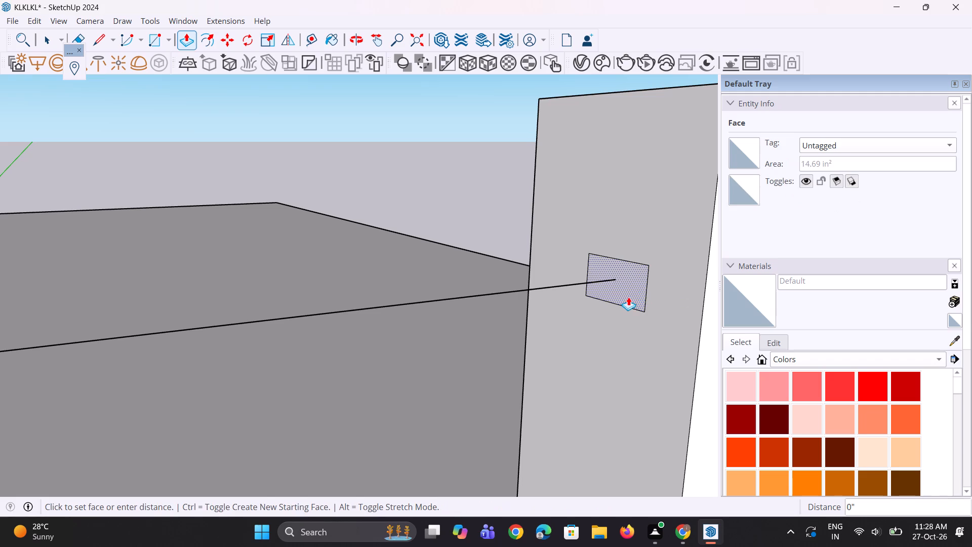
scroll(518, 305, "down", 7)
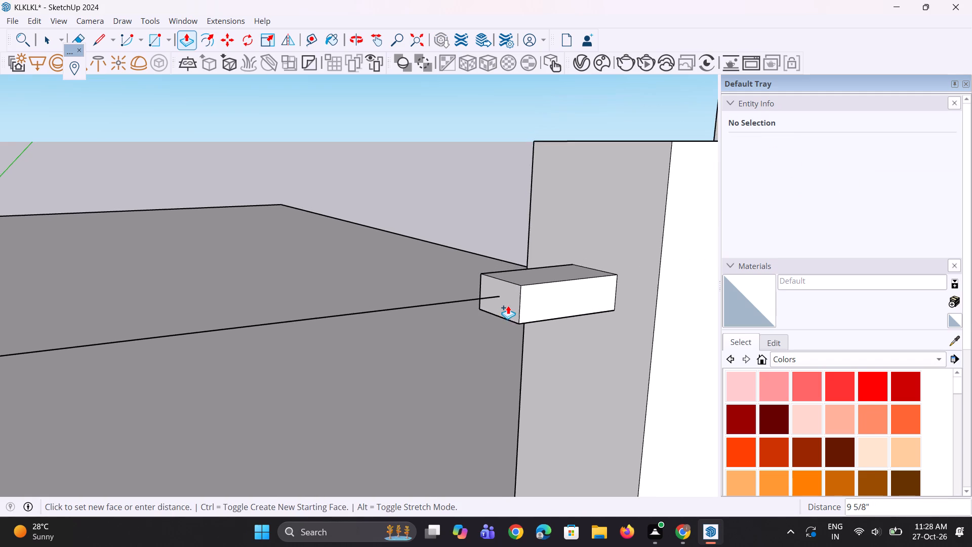
scroll(508, 305, "down", 2)
scroll(510, 305, "down", 20)
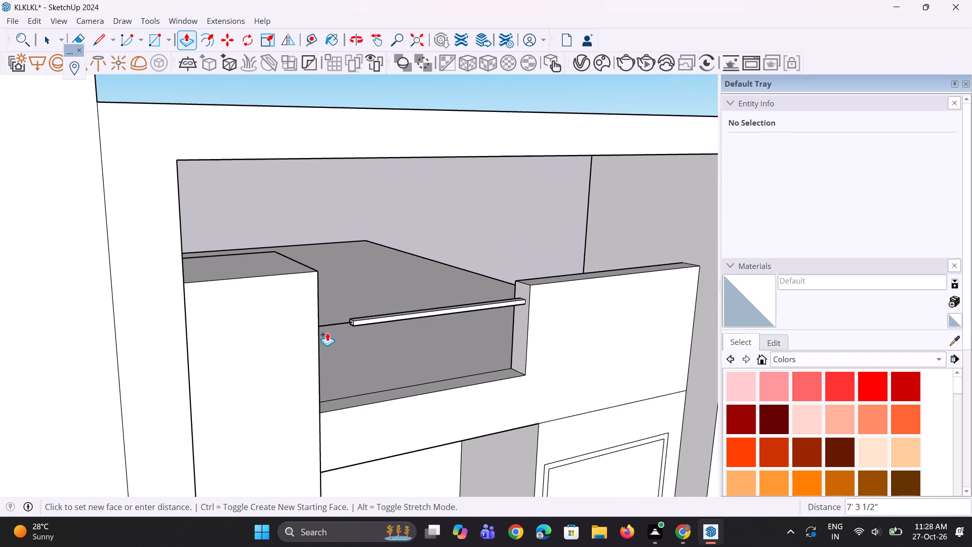
left_click(318, 343)
Draw a vertical baluster line about 3' 11 11/16" long from the top rail's underside near the parapet's end down to the ledge.
middle_click_drag(475, 297, 343, 219)
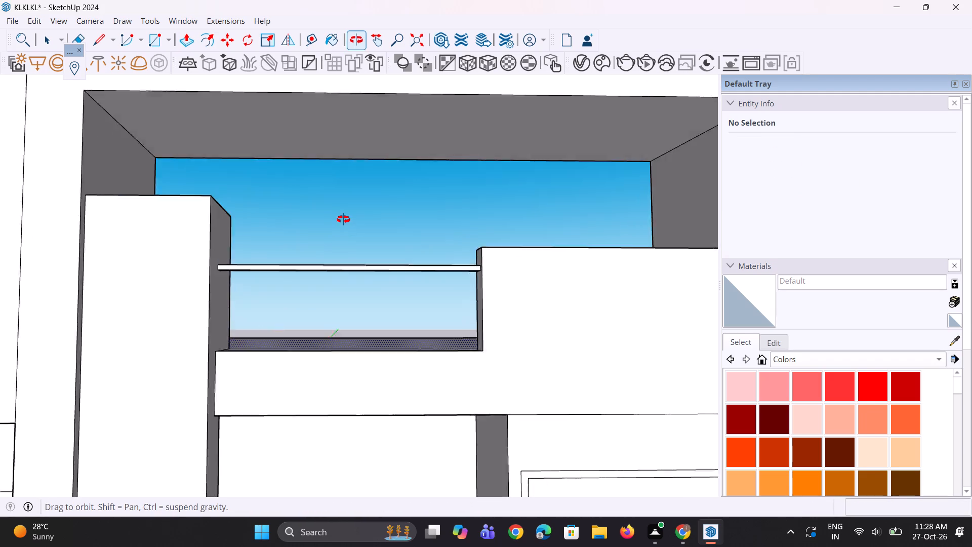
middle_click_drag(343, 219, 372, 142)
scroll(408, 203, "up", 8)
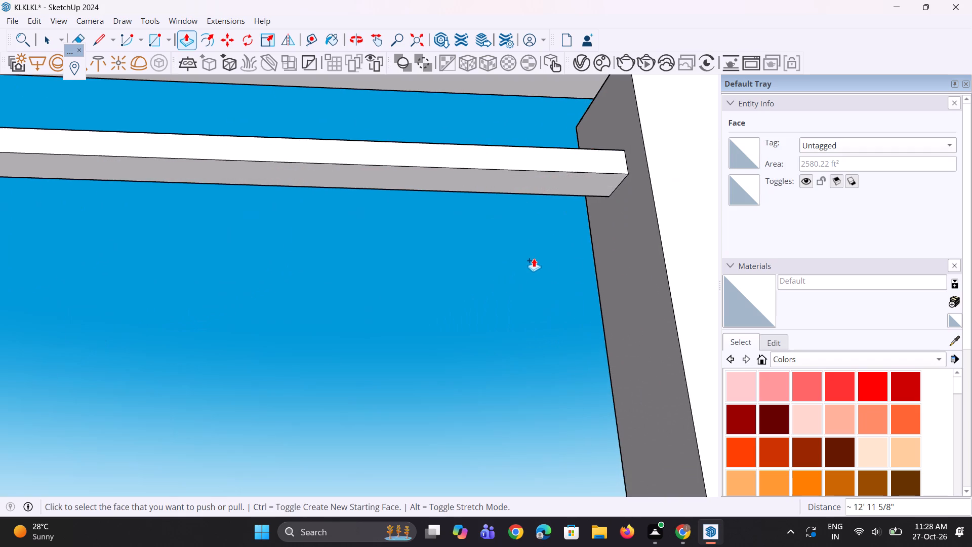
middle_click_drag(534, 258, 546, 253)
key("l")
scroll(565, 224, "up", 3)
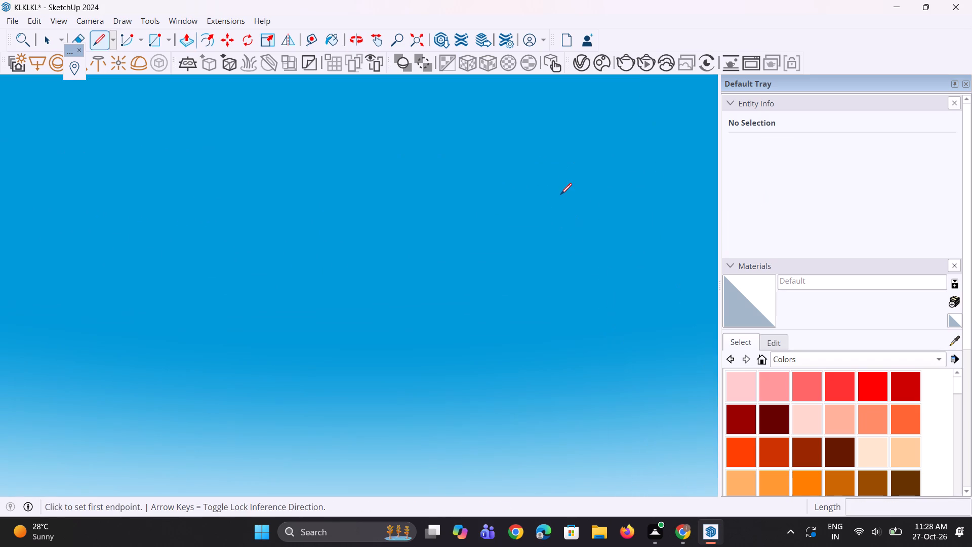
scroll(557, 197, "down", 5)
scroll(531, 154, "up", 2)
scroll(532, 213, "up", 3)
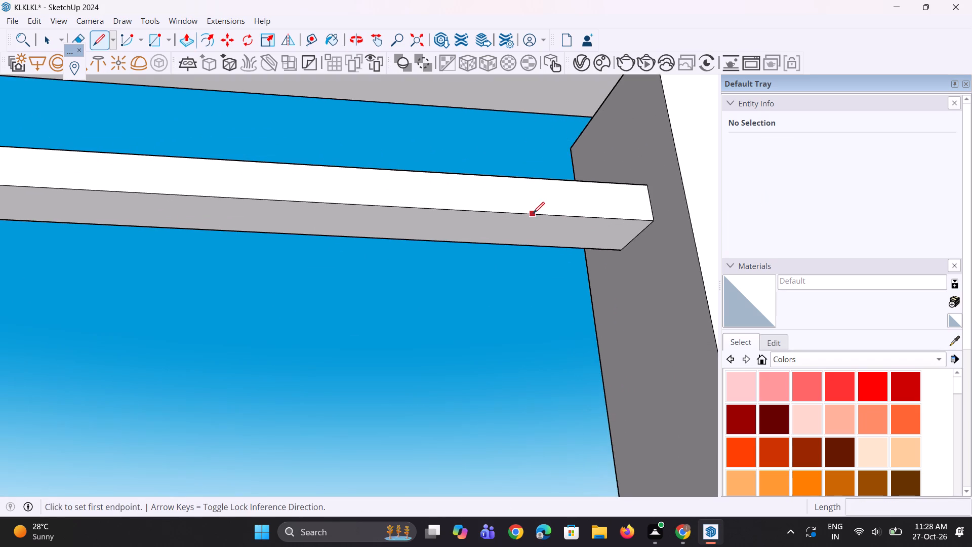
middle_click_drag(533, 213, 543, 172)
scroll(556, 221, "up", 4)
left_click(563, 233)
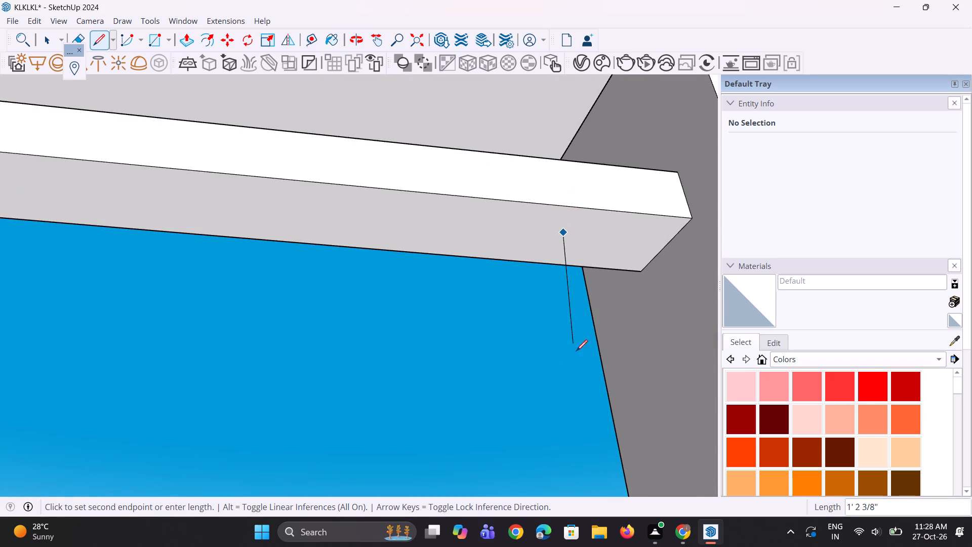
scroll(570, 285, "down", 10)
middle_click_drag(573, 284, 578, 428)
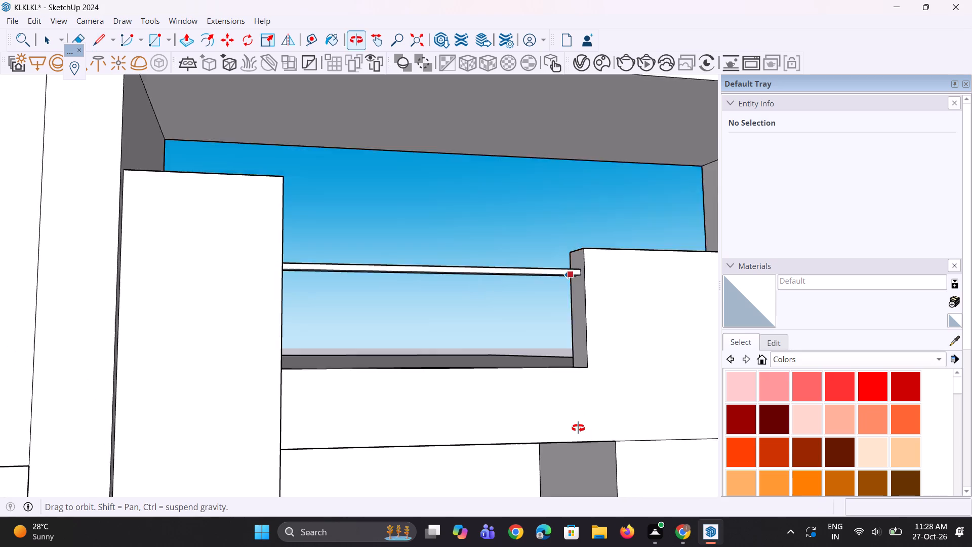
middle_click_drag(578, 428, 576, 437)
scroll(576, 395, "up", 8)
middle_click_drag(566, 356, 563, 432)
scroll(574, 356, "up", 2)
left_click(556, 351)
middle_click_drag(557, 365, 533, 359)
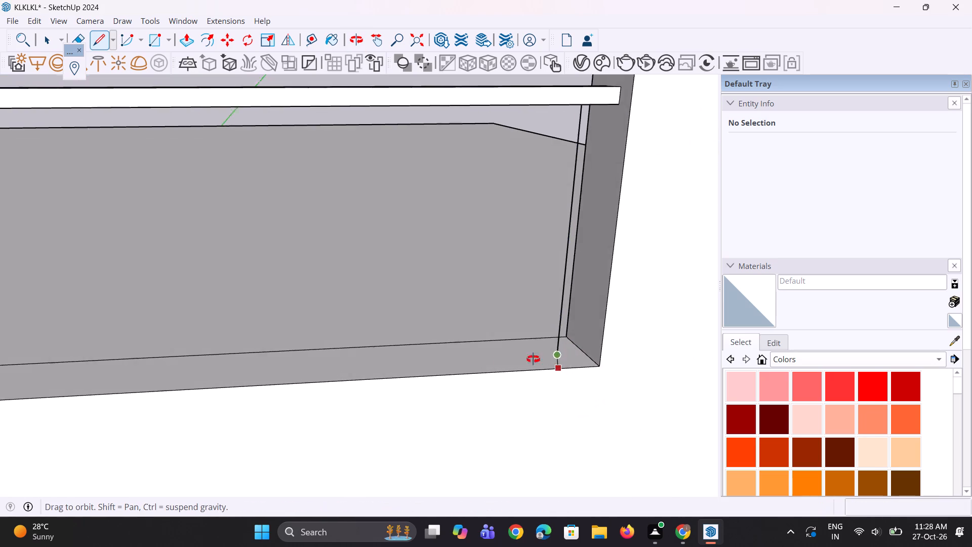
middle_click_drag(533, 359, 487, 353)
Move the vertical baluster line slightly along the ledge, away from the parapet's end face.
key("space")
key("space")
left_click(573, 360)
scroll(567, 377, "up", 2)
key("m")
left_click(568, 386)
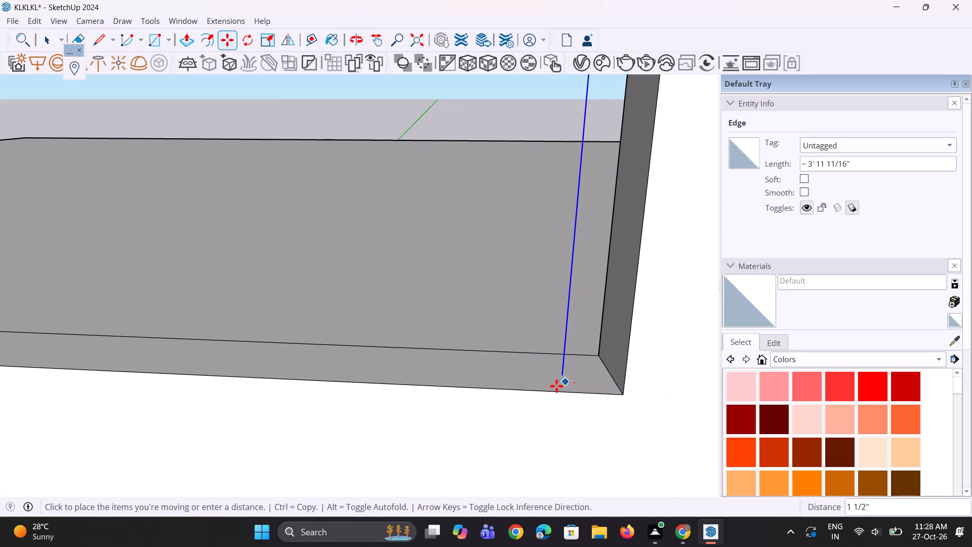
left_click(546, 386)
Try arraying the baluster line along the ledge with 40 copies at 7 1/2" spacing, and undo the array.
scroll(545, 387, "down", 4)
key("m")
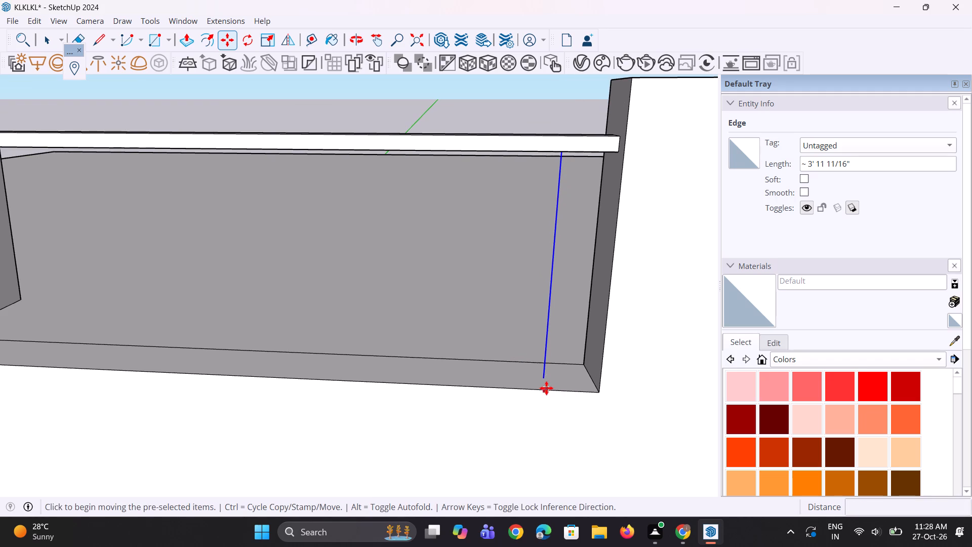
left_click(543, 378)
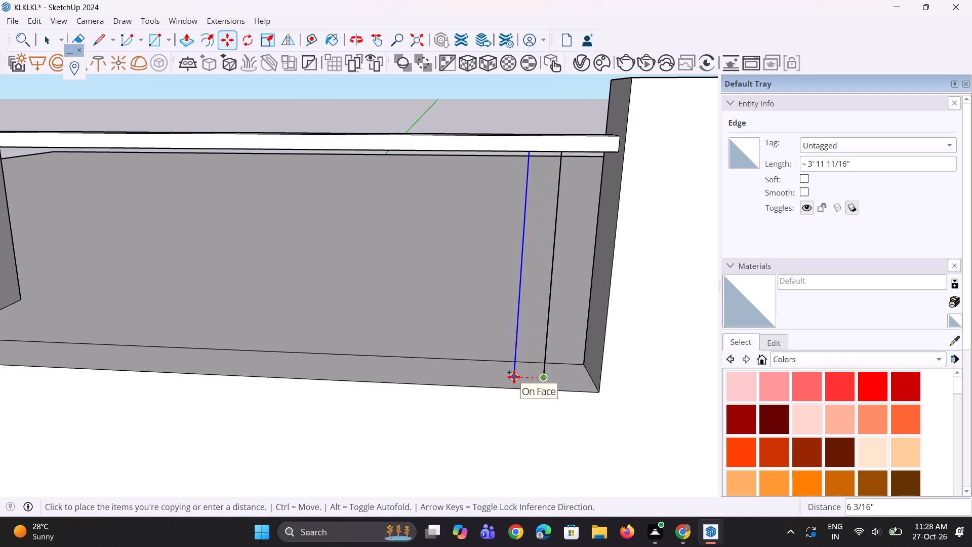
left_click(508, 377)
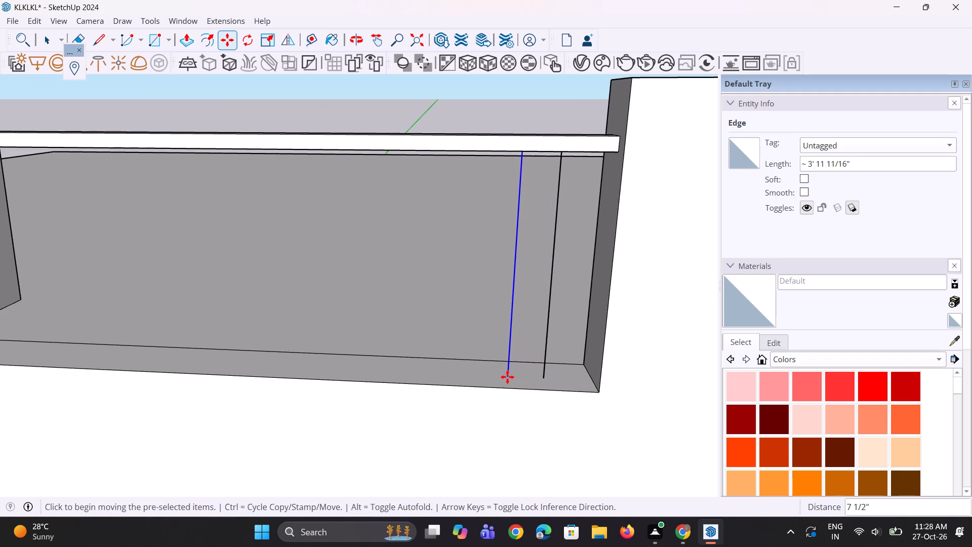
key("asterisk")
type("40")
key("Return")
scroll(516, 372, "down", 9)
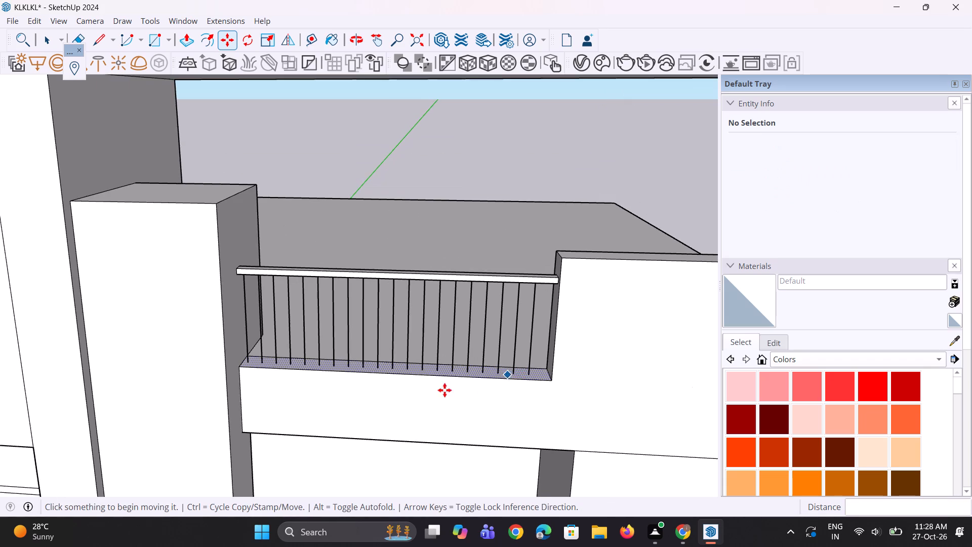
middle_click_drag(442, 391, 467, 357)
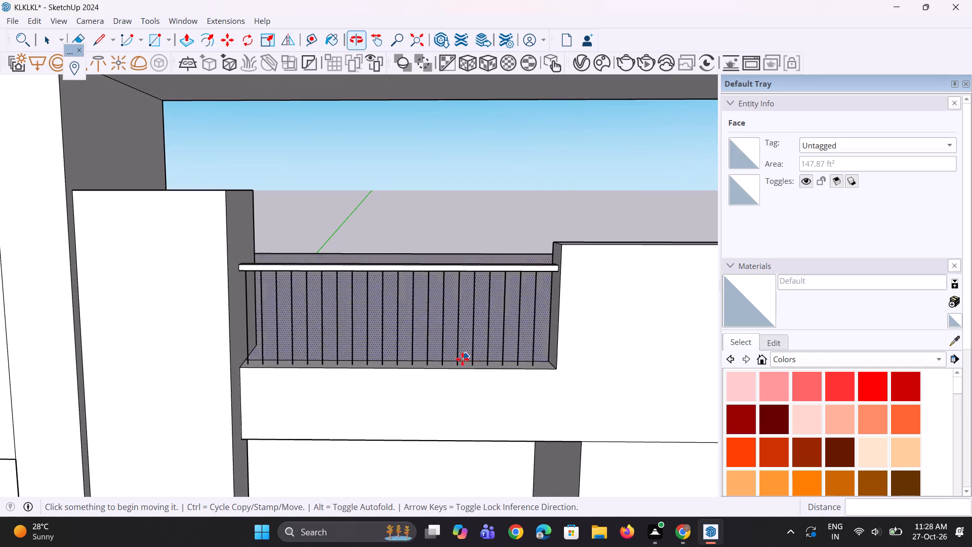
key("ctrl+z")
Move the baluster line about 2 7/8" along the ledge back toward the parapet's end face.
scroll(533, 324, "up", 5)
key("space")
key("space")
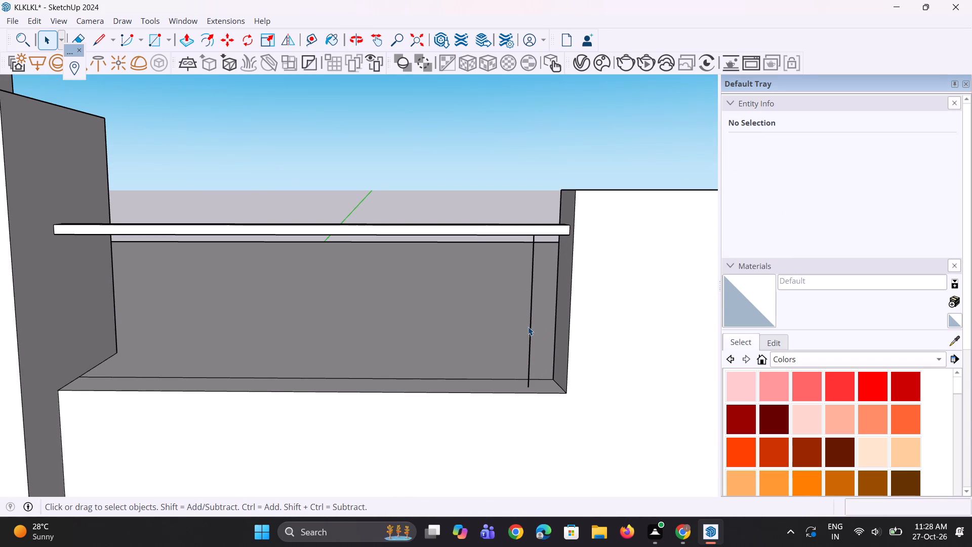
left_click(532, 332)
scroll(529, 371, "up", 5)
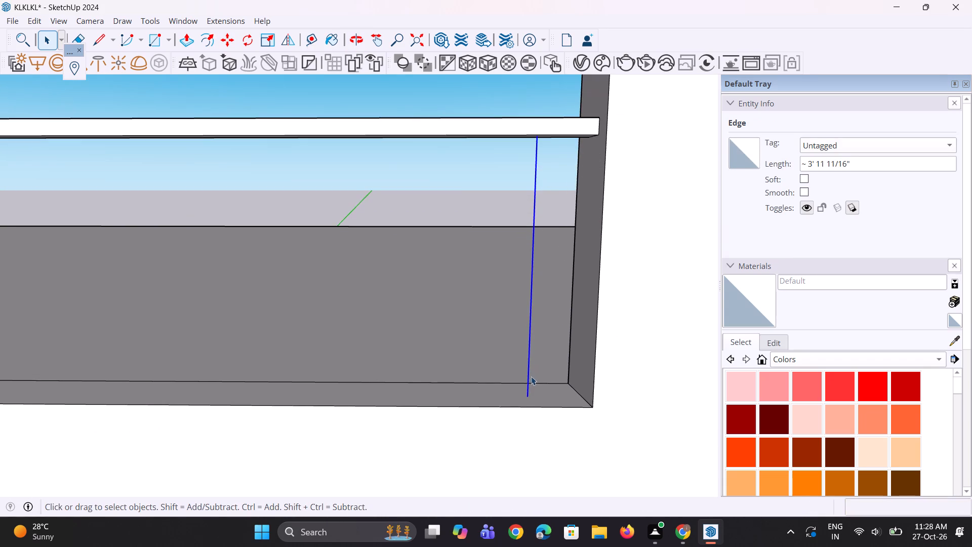
key("m")
scroll(529, 380, "up", 3)
left_click(531, 401)
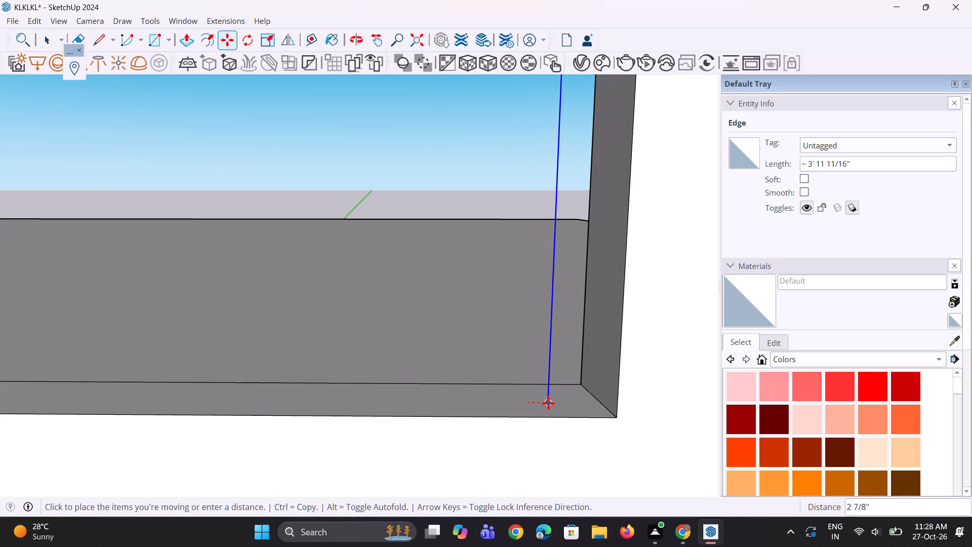
left_click(548, 403)
Copy the baluster line 6 1/8" along the ledge and array it into 25 copies toward the raised side wall.
key("m")
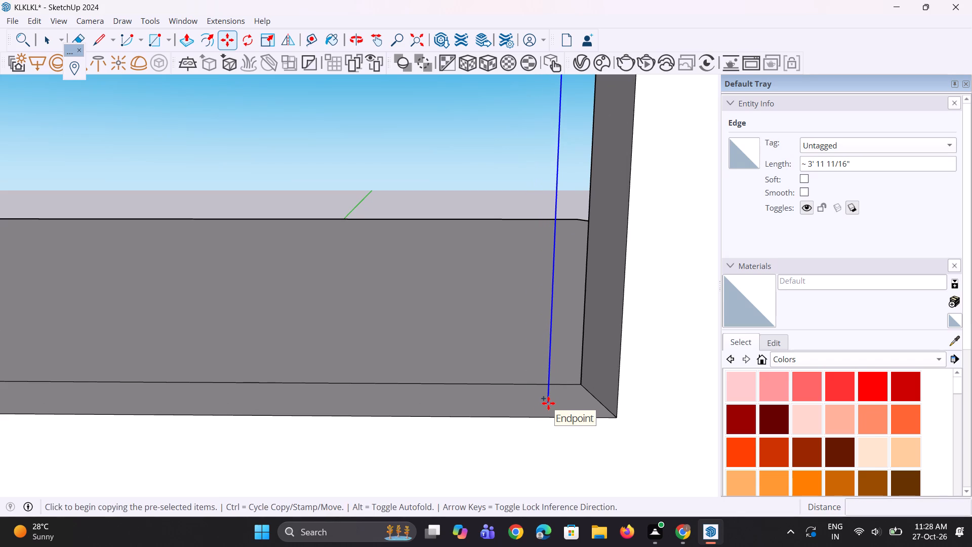
left_click(548, 403)
left_click(504, 406)
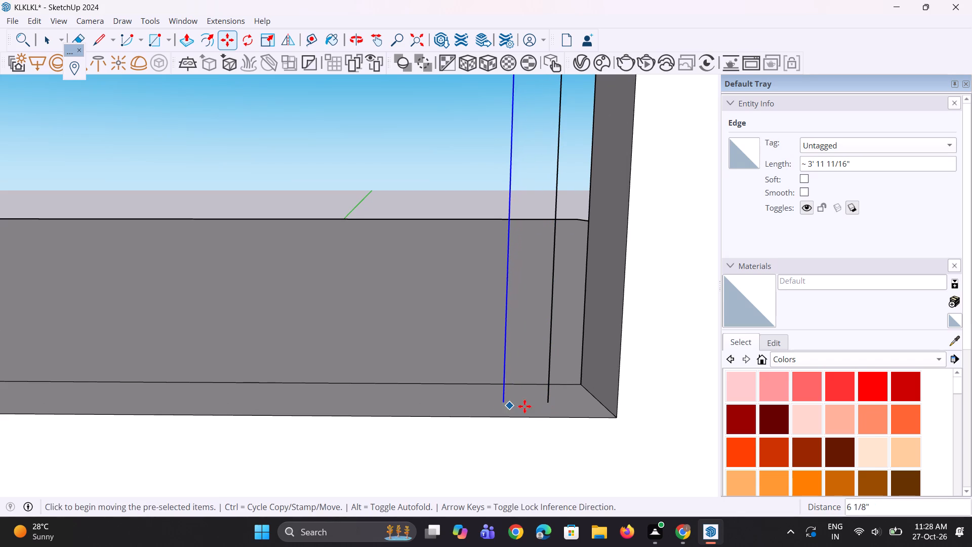
scroll(526, 406, "down", 10)
type("*25")
key("Return")
scroll(521, 408, "down", 4)
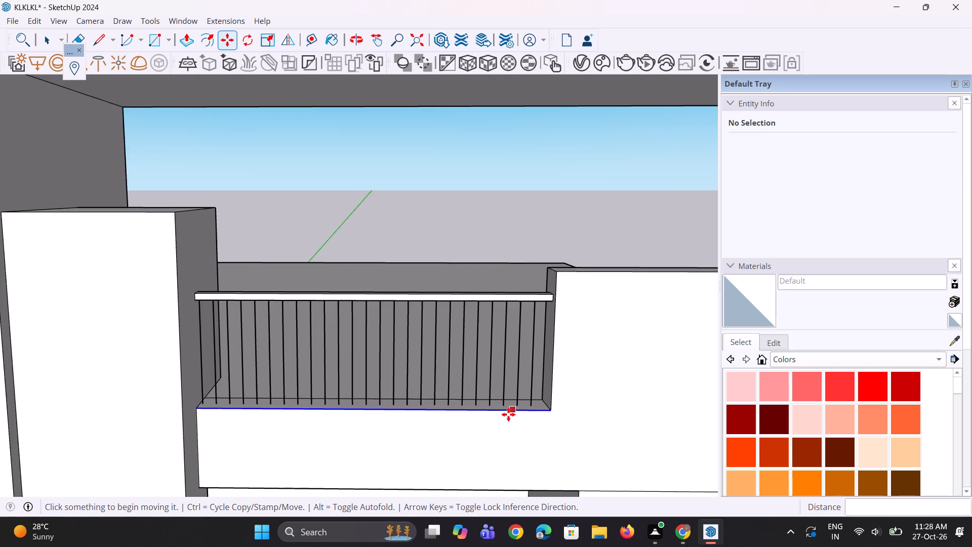
middle_click_drag(509, 414, 516, 457)
Draw a small circle on the ledge centred on the lower end of the baluster line nearest the parapet's end face.
key("space")
key("space")
scroll(569, 393, "up", 7)
key("space")
key("space")
middle_click_drag(485, 418, 492, 428)
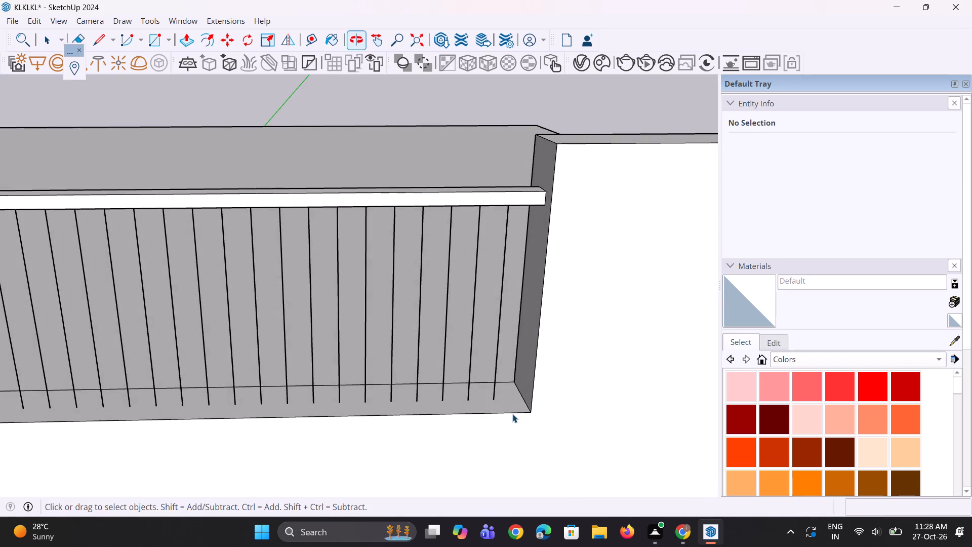
scroll(517, 409, "up", 6)
key("c")
scroll(493, 385, "up", 5)
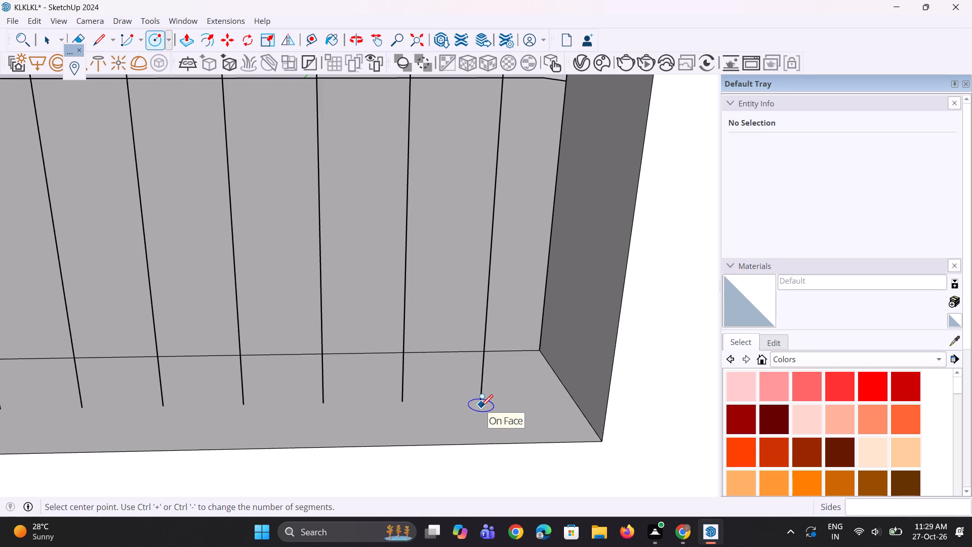
scroll(481, 406, "up", 7)
left_click(478, 384)
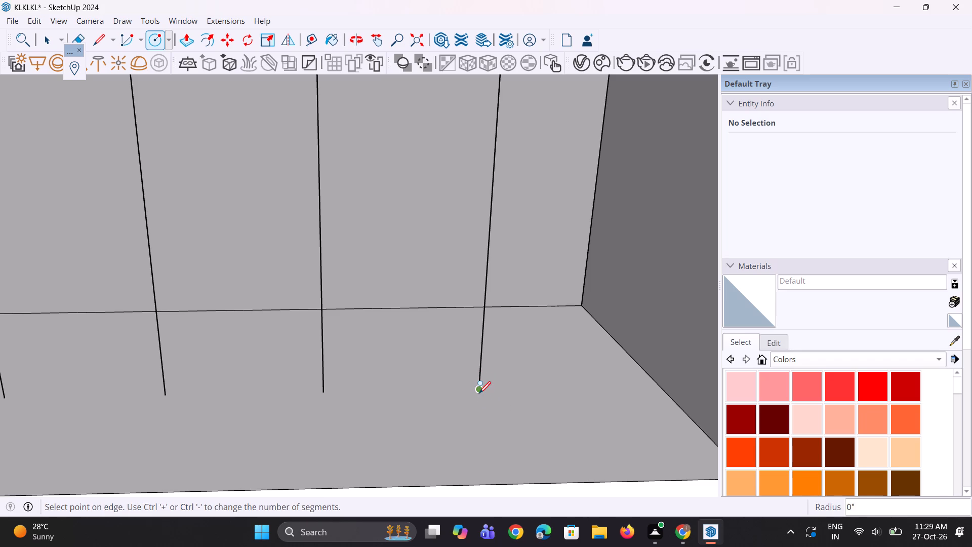
left_click(483, 401)
key("space")
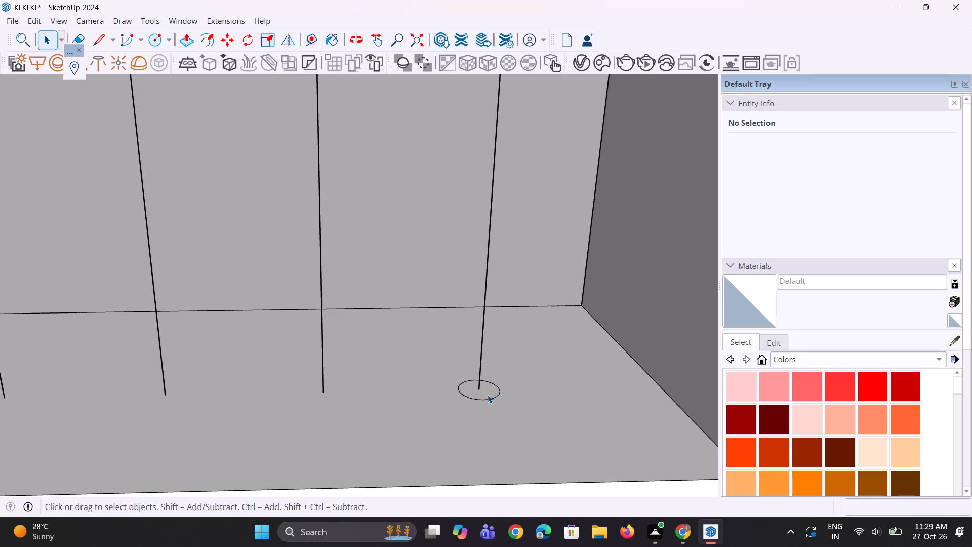
Copy the small circle 6" to the neighbouring baluster line and array it into 20 copies along the ledge.
left_click(488, 395)
scroll(485, 394, "up", 2)
key("m")
left_click(482, 397)
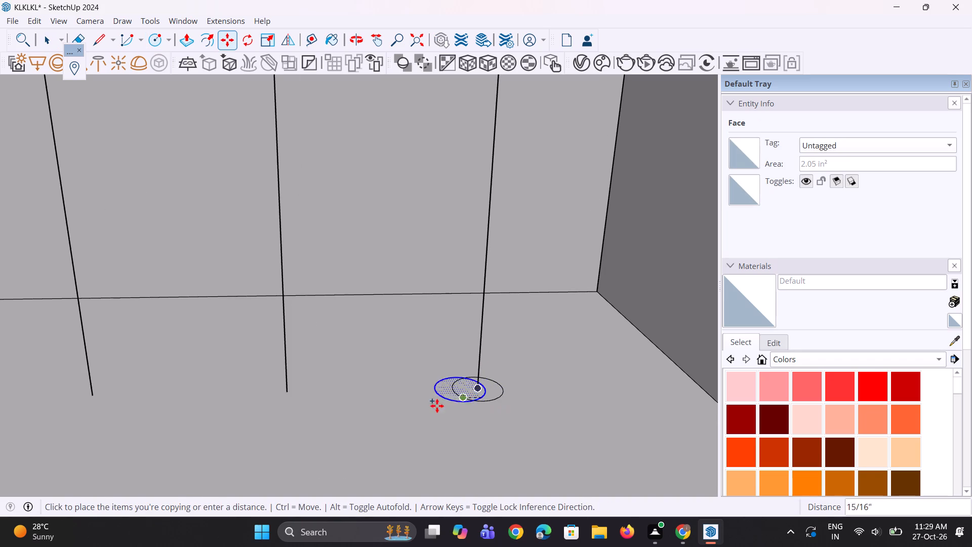
left_click(290, 401)
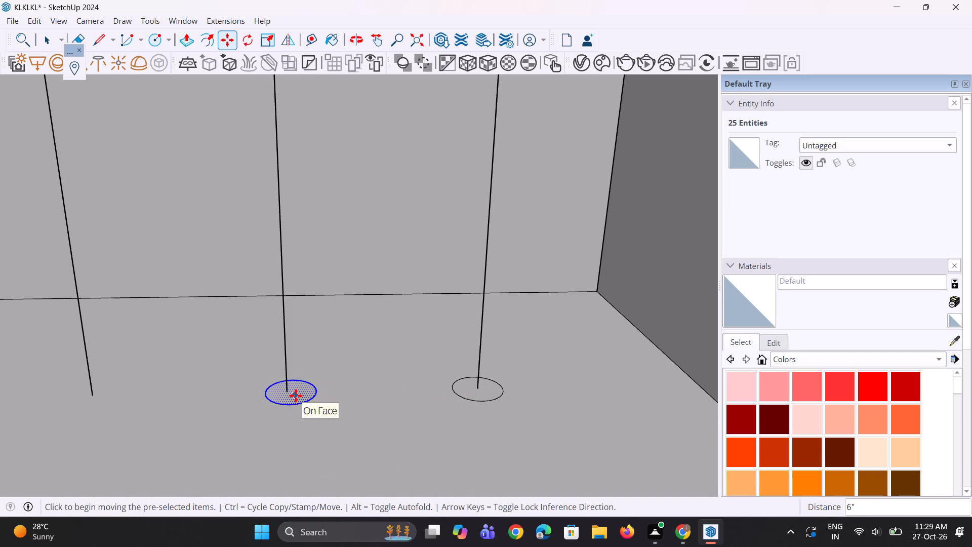
type("*20")
key("Return")
scroll(371, 388, "down", 7)
scroll(367, 375, "down", 14)
scroll(372, 383, "down", 13)
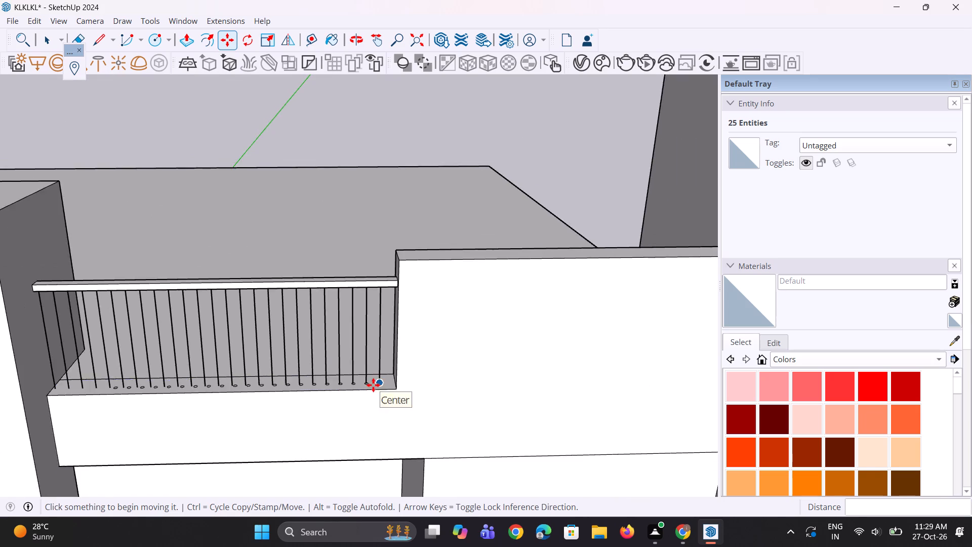
scroll(373, 385, "down", 2)
scroll(346, 396, "up", 9)
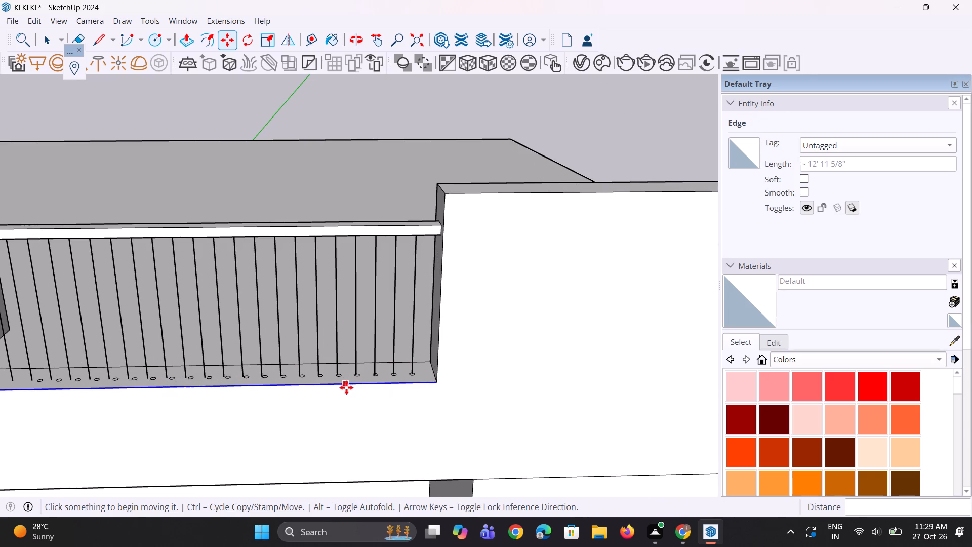
Move the first visibly off-centre circle from the parapet's end face about 3/8" along the ledge, centring it on its baluster line.
scroll(274, 394, "up", 3)
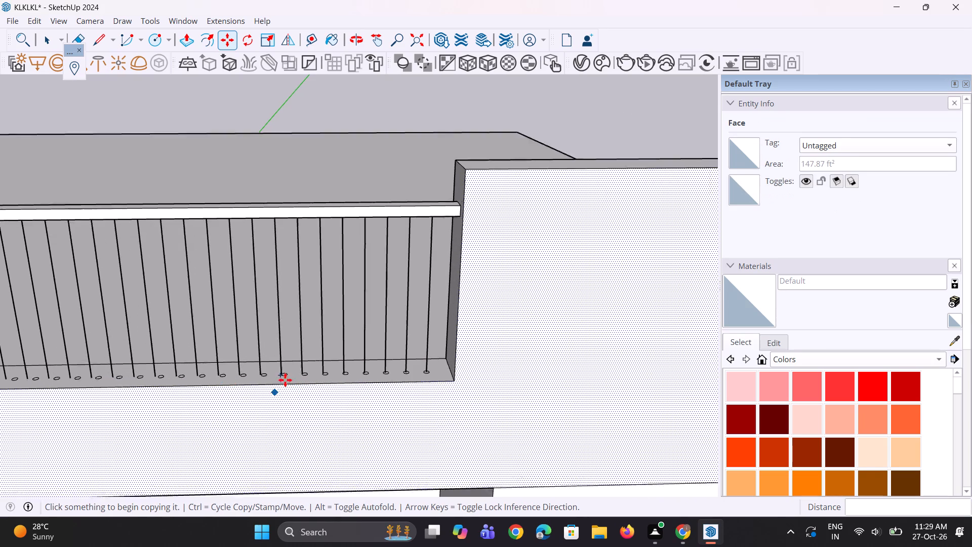
scroll(285, 380, "up", 20)
scroll(285, 380, "up", 5)
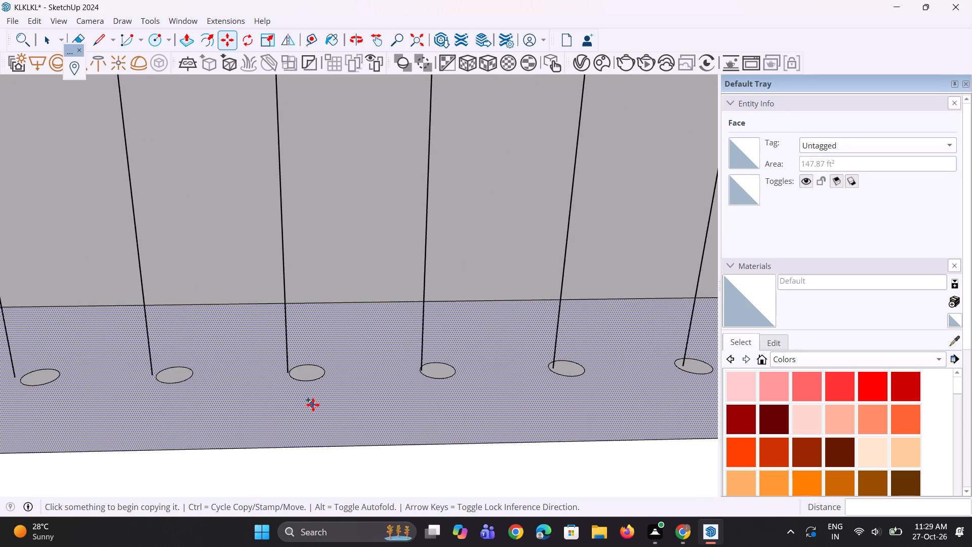
scroll(313, 405, "up", 5)
scroll(313, 407, "down", 6)
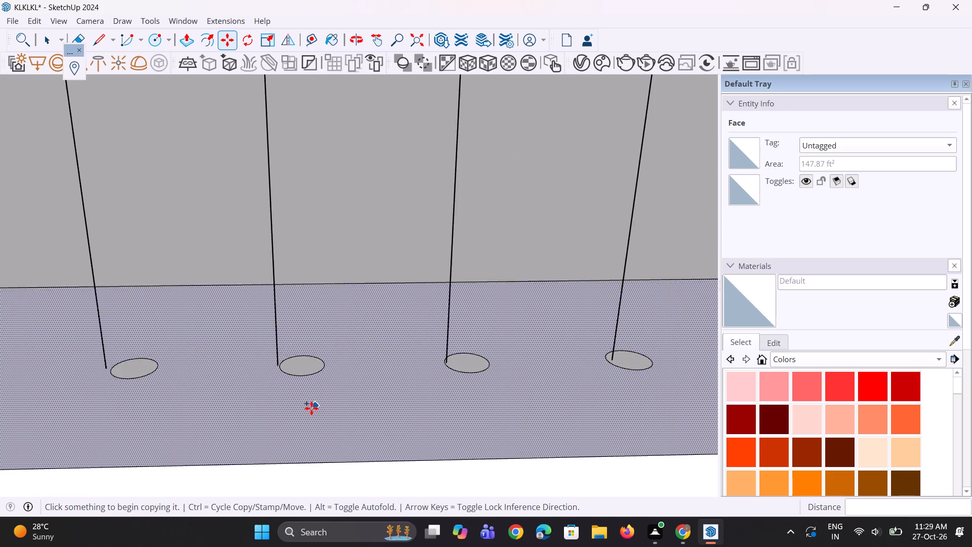
scroll(311, 408, "down", 11)
key("space")
key("space")
scroll(537, 390, "up", 5)
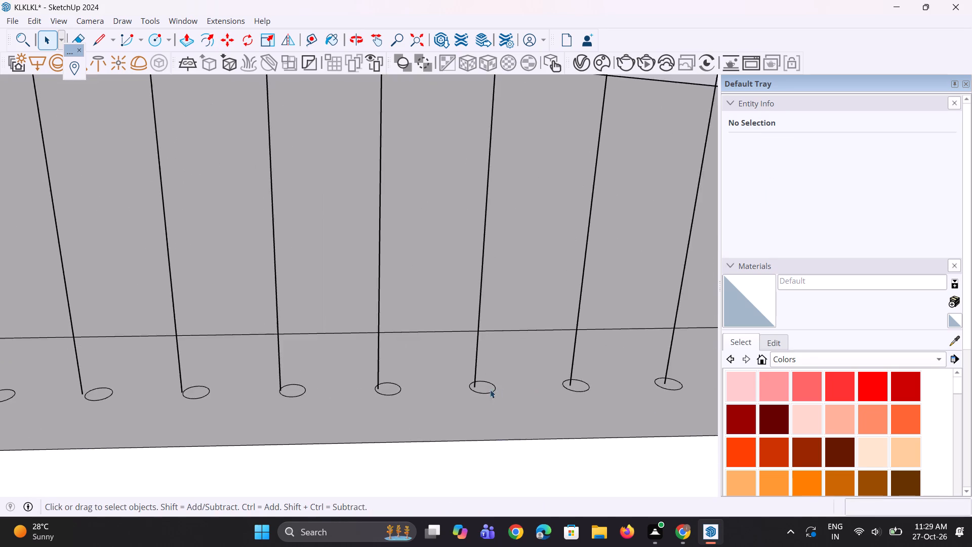
scroll(490, 389, "up", 2)
left_click(487, 392)
scroll(487, 392, "up", 7)
key("m")
left_click(488, 391)
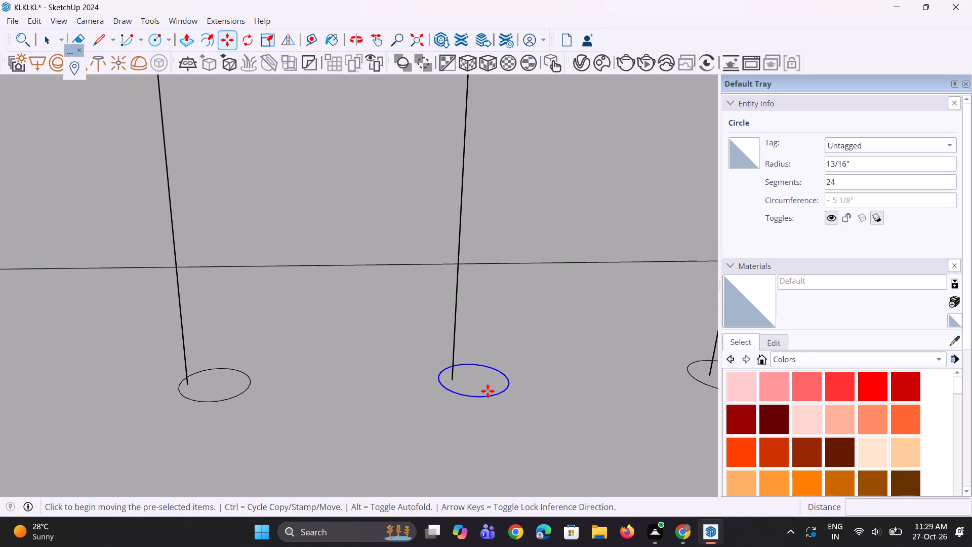
left_click(470, 391)
key("space")
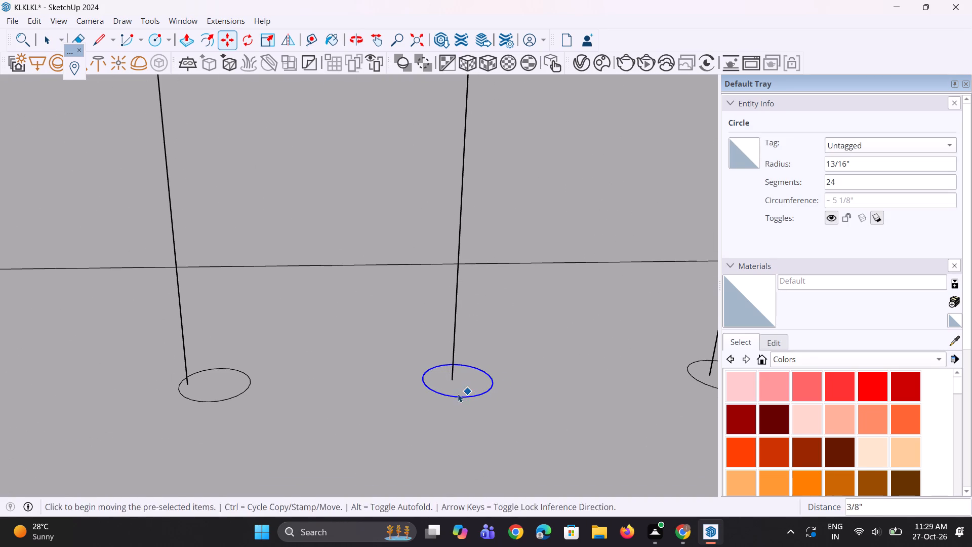
Move the next circle toward the raised side wall along the ledge until it is centred on its baluster line's lower end.
left_click(227, 387)
scroll(227, 387, "up", 3)
key("m")
left_click(227, 387)
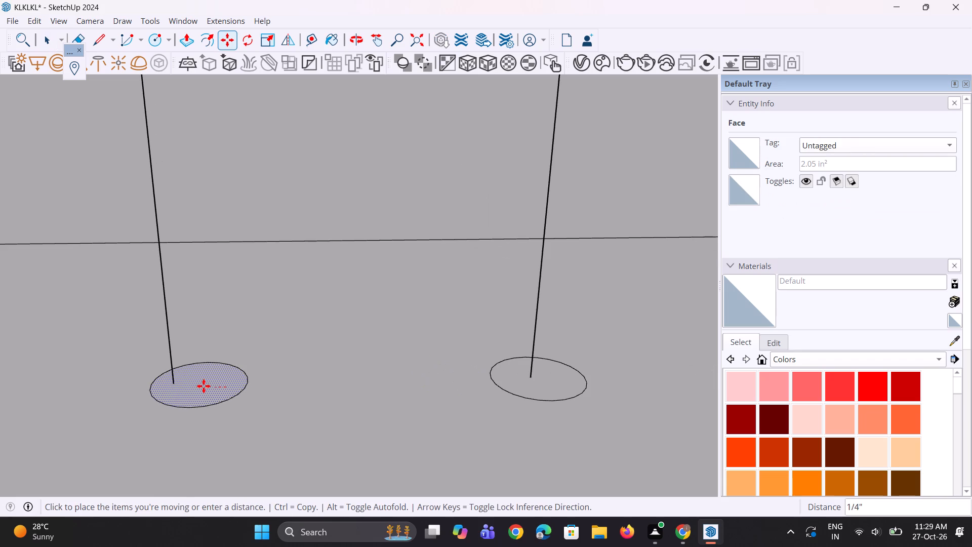
left_click(198, 386)
scroll(352, 393, "down", 10)
key("space")
Shift the third off-centre circle along the ledge toward the raised side wall so it centres on its baluster line.
scroll(152, 405, "up", 1)
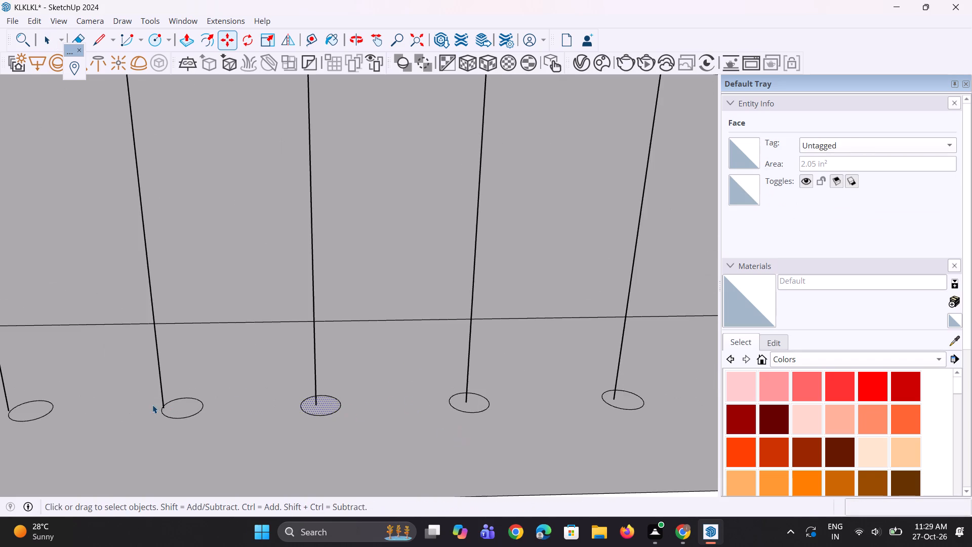
scroll(152, 405, "up", 2)
left_click(199, 418)
scroll(193, 415, "up", 6)
key("m")
left_click(195, 411)
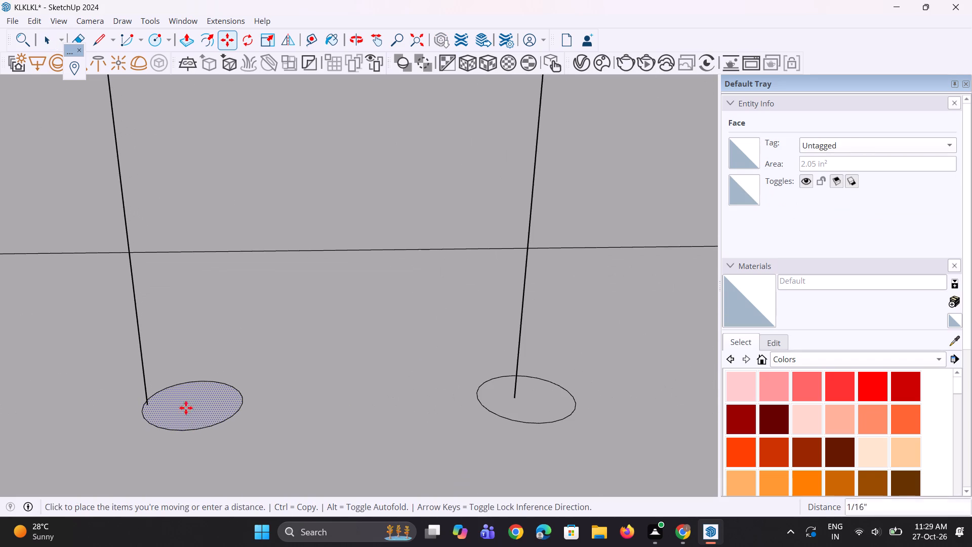
left_click(168, 406)
scroll(343, 409, "down", 5)
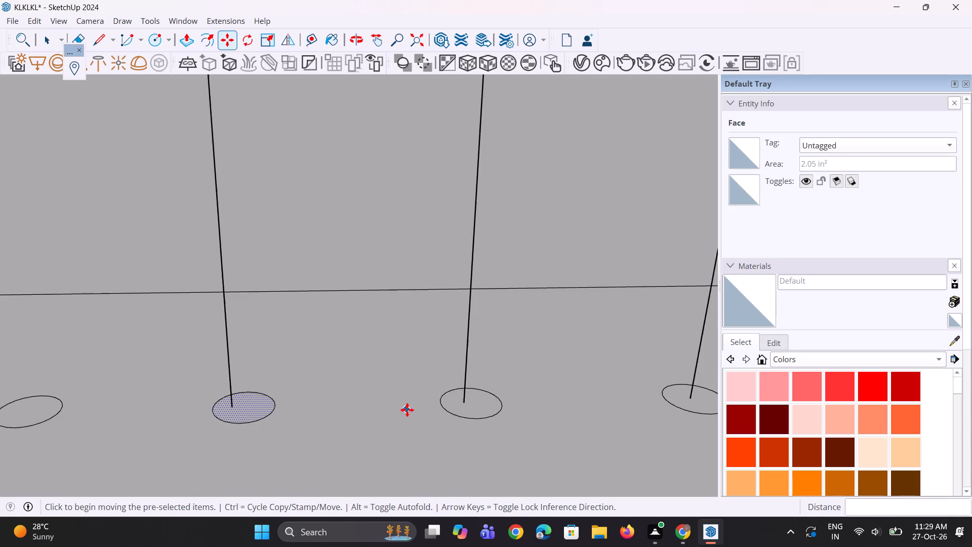
scroll(408, 409, "down", 10)
scroll(178, 407, "up", 8)
key("space")
key("space")
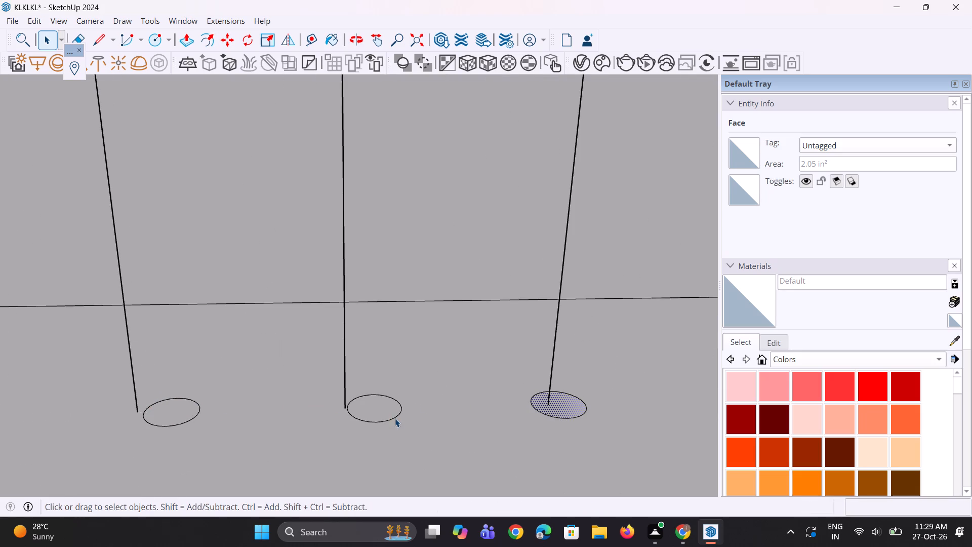
Shift the fourth off-centre circle along the ledge onto the lower end of its baluster line.
left_click(374, 410)
scroll(369, 413, "up", 5)
key("m")
left_click(369, 418)
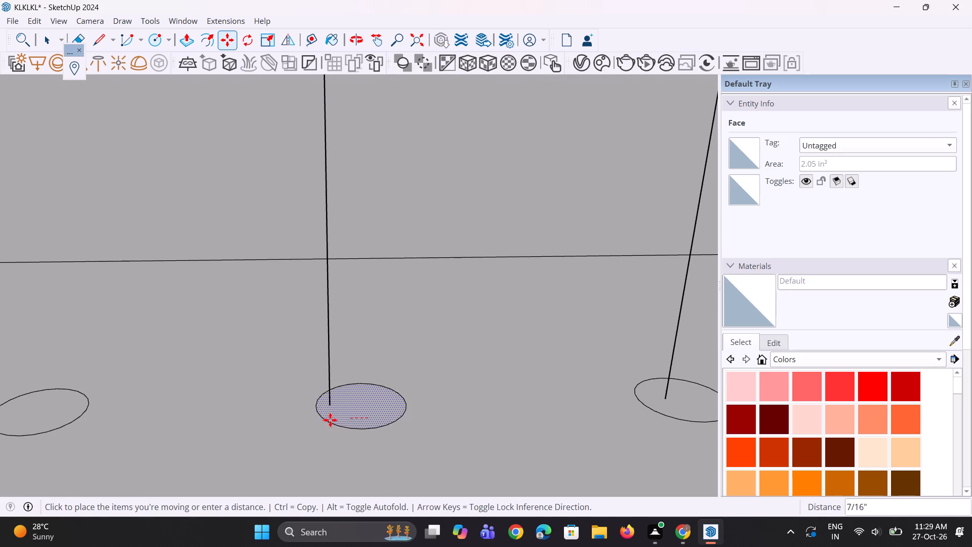
left_click(321, 419)
scroll(573, 429, "down", 10)
key("space")
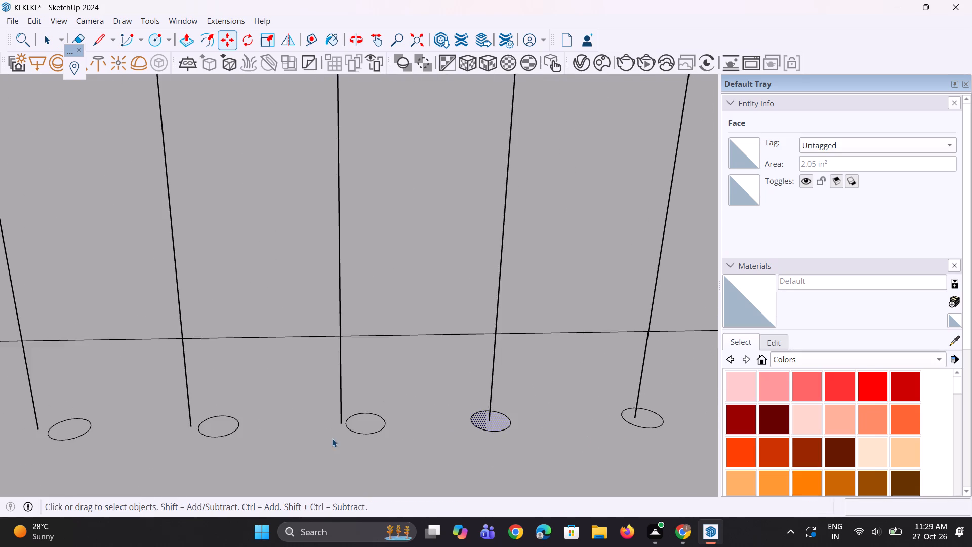
key("space")
Shift the fifth off-centre circle along the ledge until its baluster line meets its centre.
scroll(329, 439, "up", 3)
left_click(388, 417)
scroll(388, 417, "up", 7)
key("m")
left_click(387, 418)
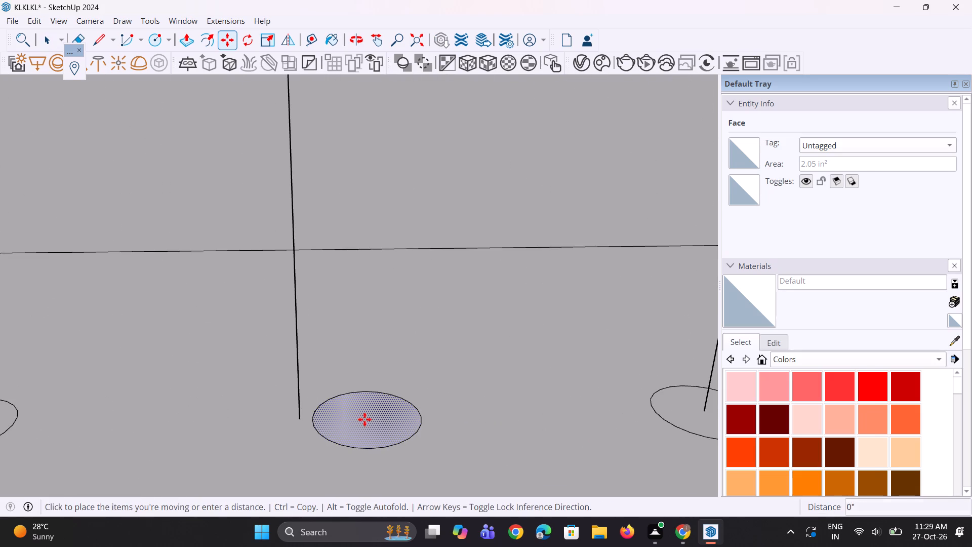
left_click(318, 416)
scroll(502, 442, "down", 11)
key("space")
key("space")
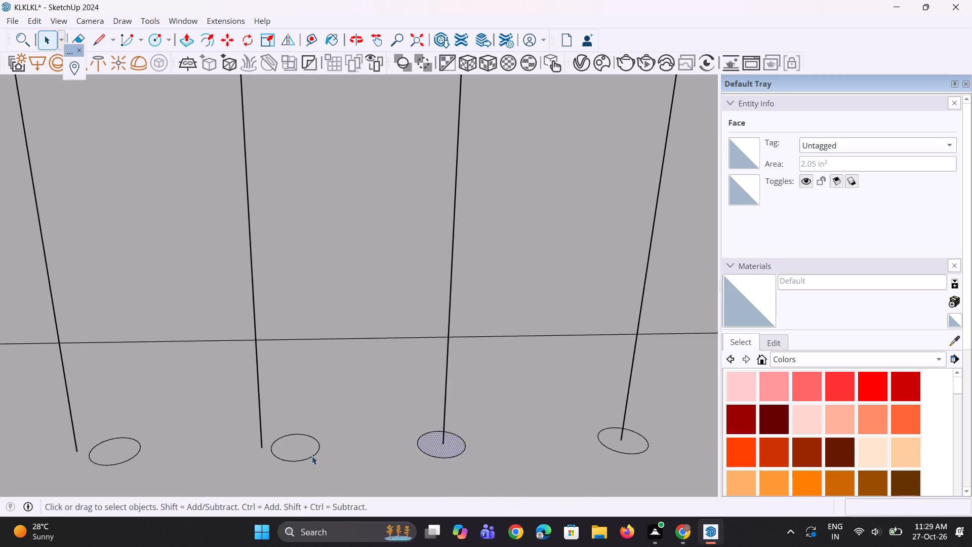
Shift the sixth off-centre circle along the ledge to centre it on its baluster line's lower end.
scroll(300, 456, "up", 3)
left_click(299, 455)
scroll(295, 451, "up", 5)
key("m")
left_click(295, 451)
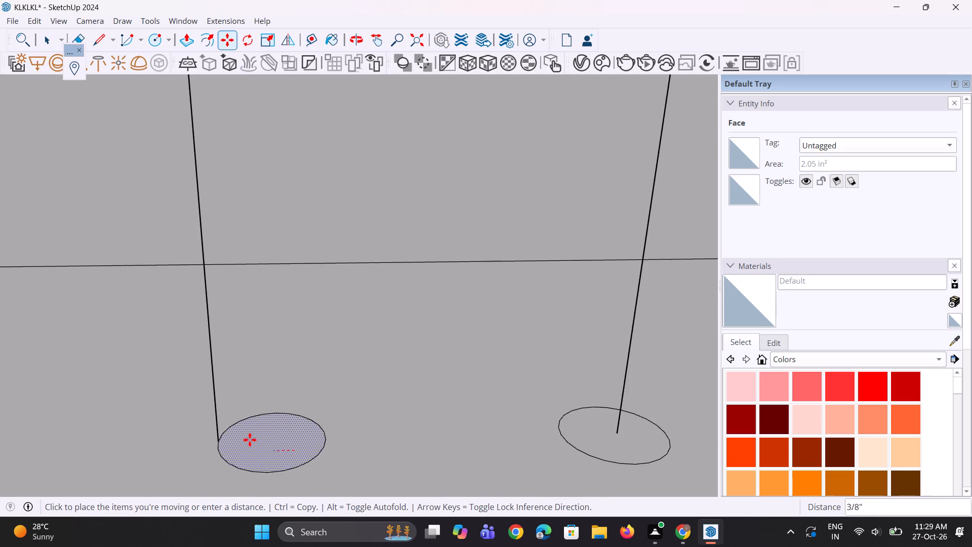
left_click(227, 453)
scroll(318, 413, "down", 8)
key("space")
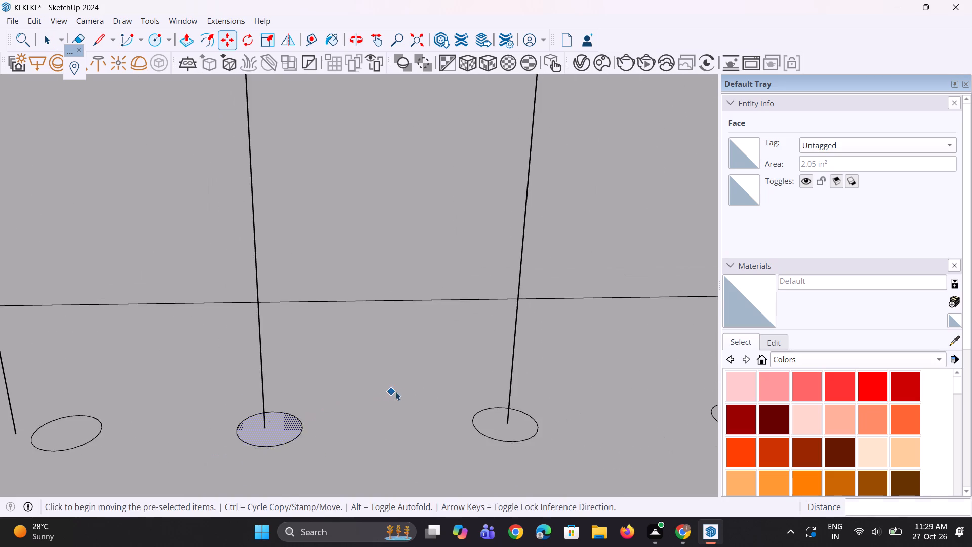
scroll(395, 392, "down", 2)
key("space")
key("space")
Move the next off-centre circle about 1 1/4" along the ledge toward the raised side wall, centring it on its baluster line.
scroll(422, 392, "down", 5)
scroll(306, 415, "up", 4)
left_click(255, 408)
scroll(255, 408, "up", 6)
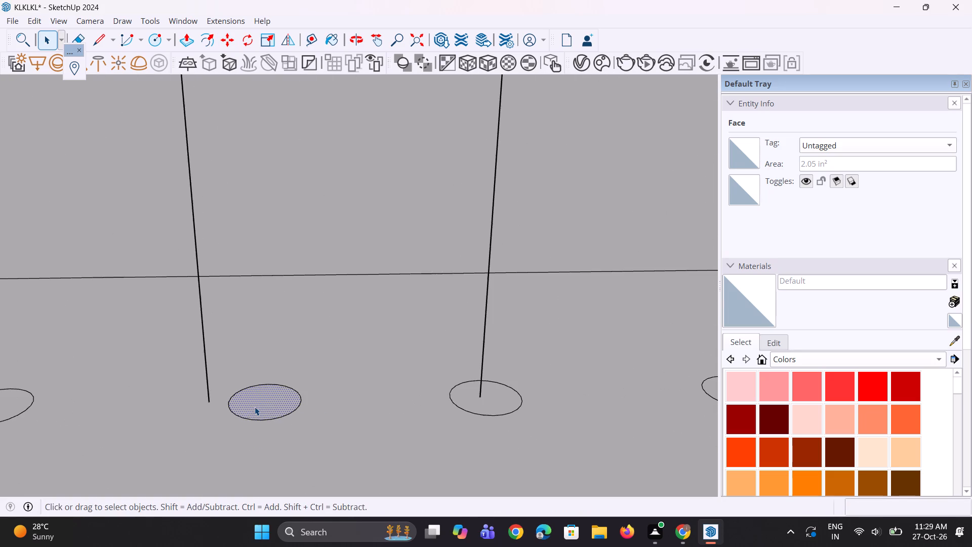
key("m")
left_click(255, 407)
left_click(198, 406)
scroll(381, 407, "down", 1)
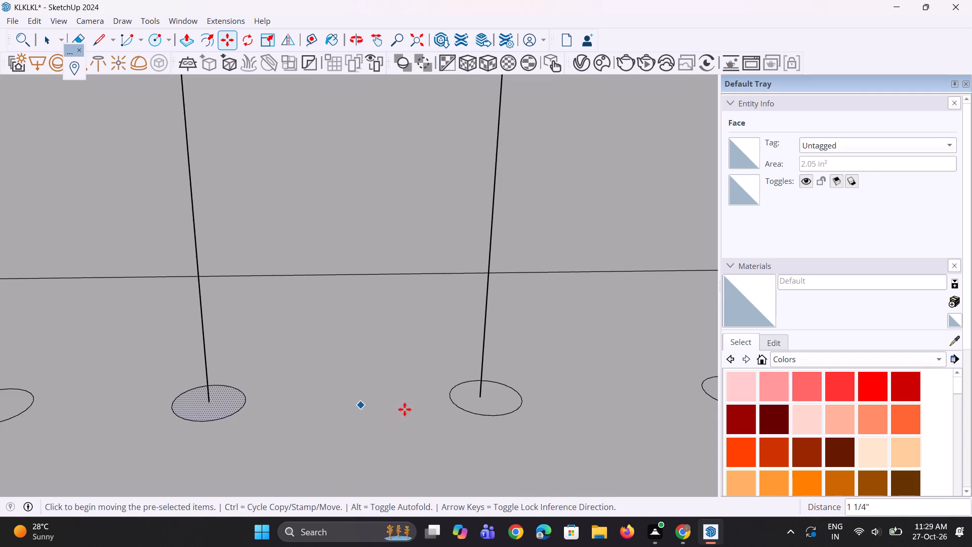
scroll(404, 409, "down", 7)
key("space")
key("space")
key("space")
Move the next off-centre circle about 1 1/8" along the ledge, plus a slight nudge, to centre it on its baluster line.
scroll(329, 431, "up", 3)
scroll(192, 411, "up", 3)
left_click(197, 406)
scroll(197, 406, "up", 3)
key("m")
left_click(197, 407)
left_click(136, 405)
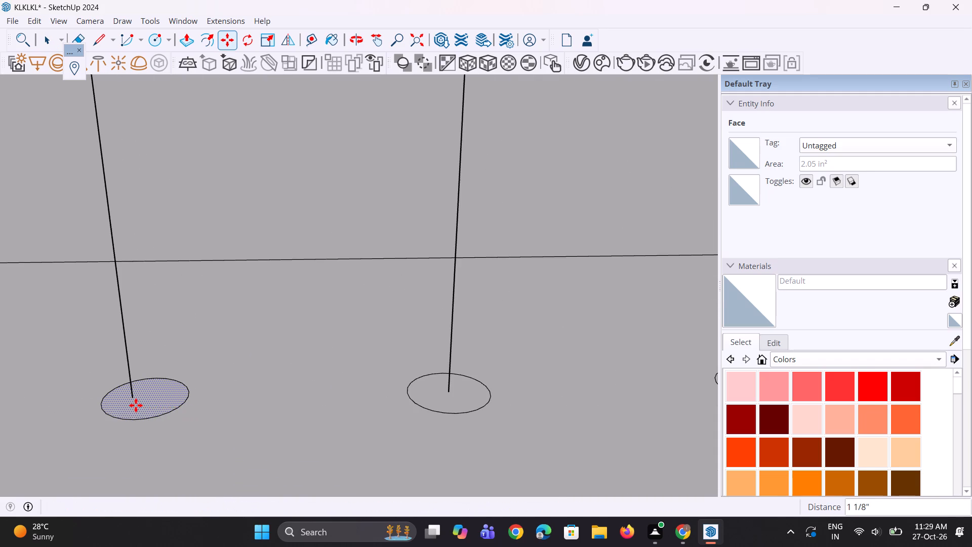
scroll(342, 406, "down", 4)
scroll(172, 419, "up", 7)
left_click(221, 404)
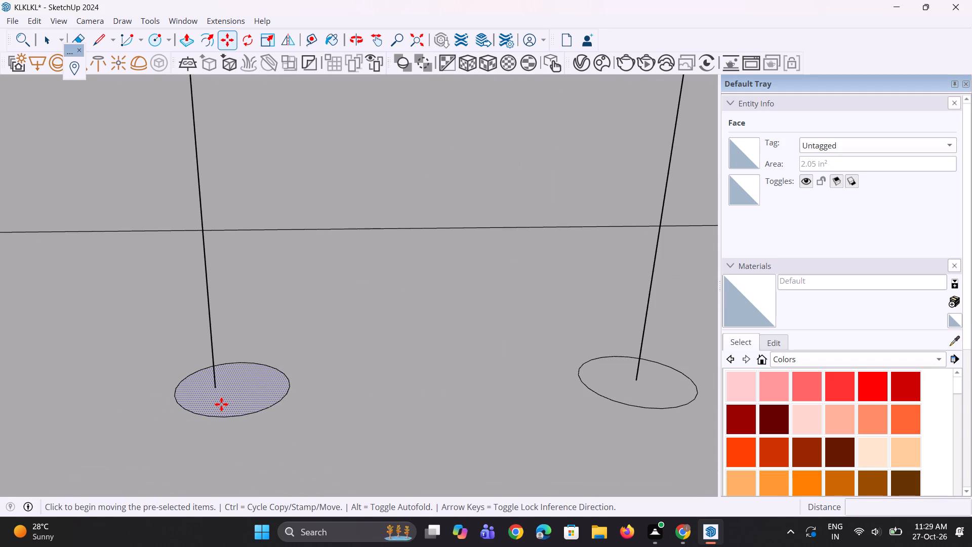
left_click(210, 406)
scroll(335, 391, "down", 13)
key("space")
key("space")
key("space")
key("space")
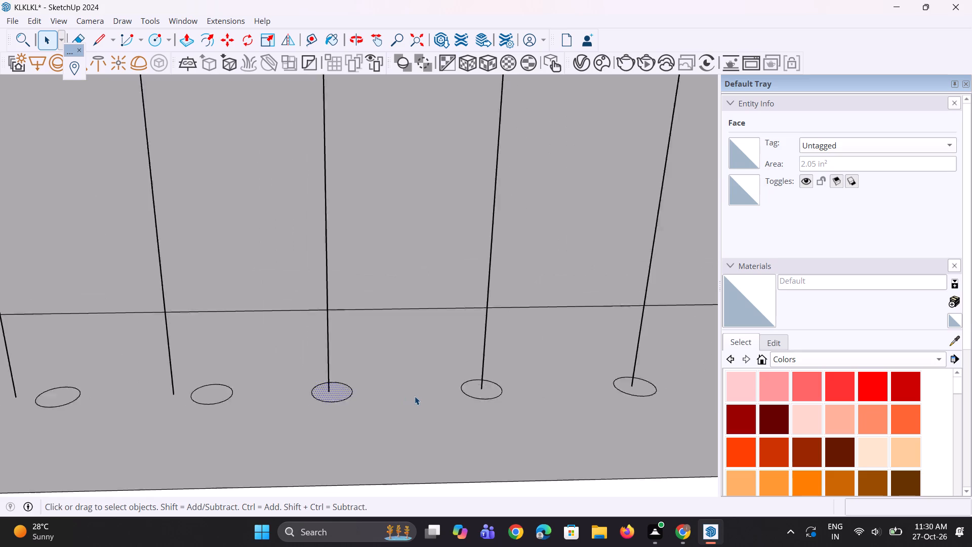
Move the next off-centre circle about 1 5/16" along the ledge toward the raised side wall, onto its baluster line's lower end.
scroll(415, 396, "down", 2)
scroll(178, 392, "up", 3)
scroll(270, 400, "up", 2)
left_click(294, 393)
scroll(289, 399, "up", 4)
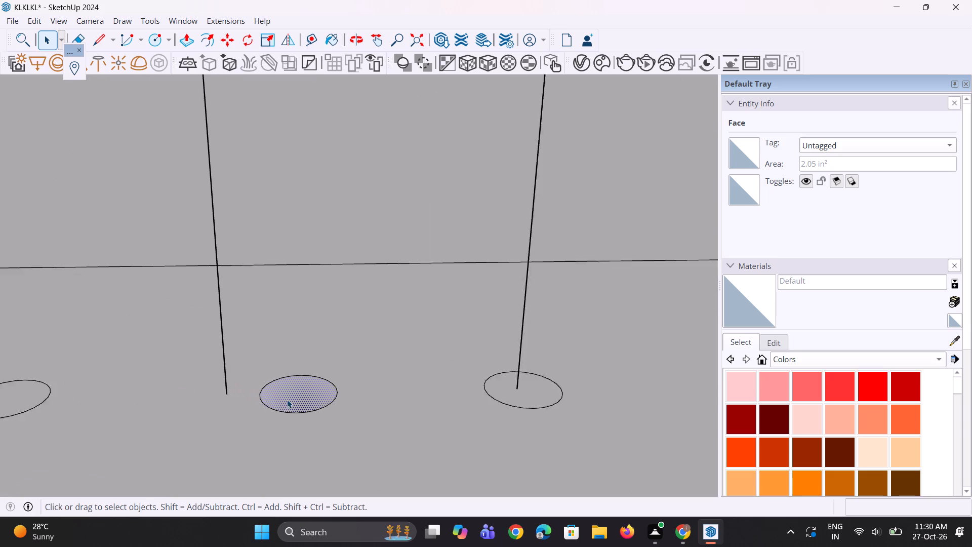
scroll(287, 400, "up", 1)
key("m")
left_click(287, 402)
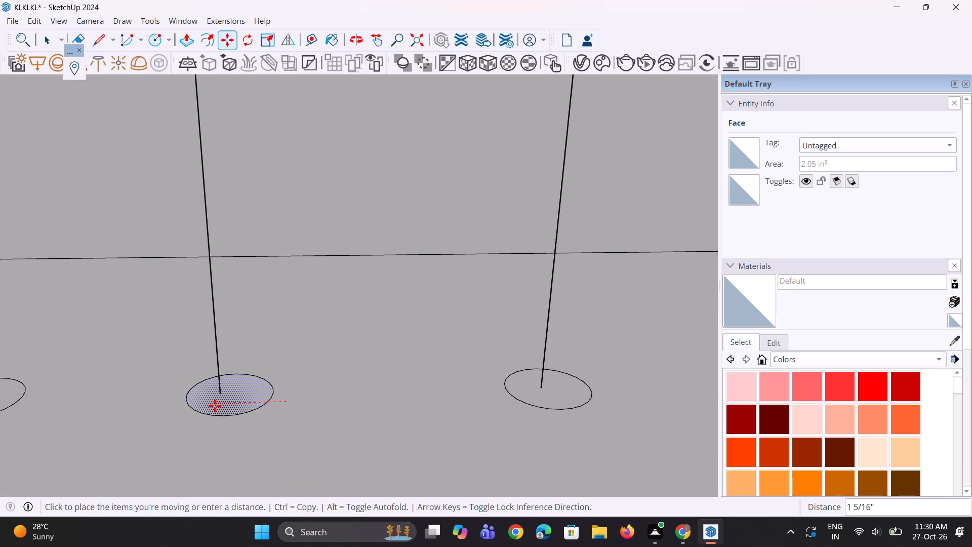
left_click(212, 407)
scroll(468, 399, "down", 9)
key("space")
key("space")
key("space")
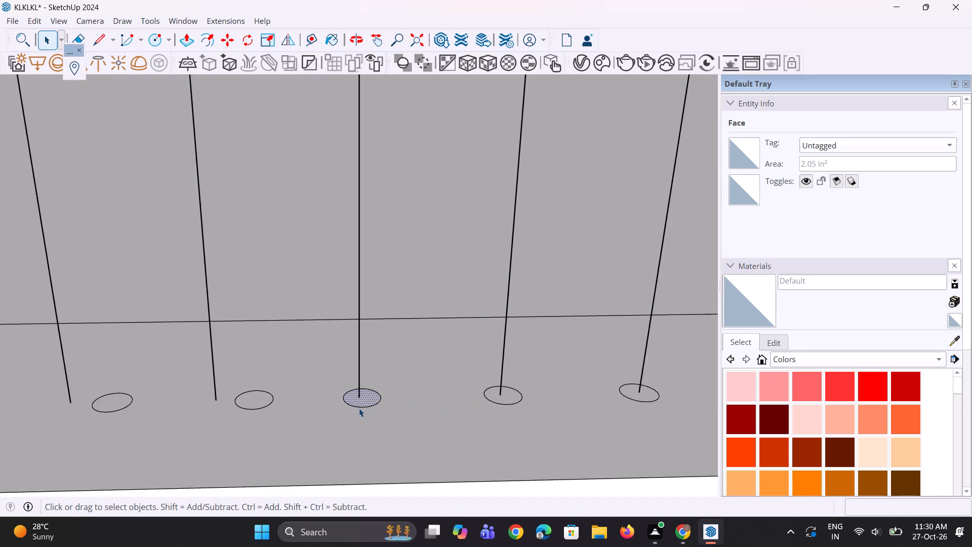
Move the following off-centre circle about 1 7/16" along the ledge to centre it on its baluster line.
scroll(322, 409, "up", 3)
left_click(244, 395)
scroll(243, 395, "up", 6)
key("m")
left_click(243, 395)
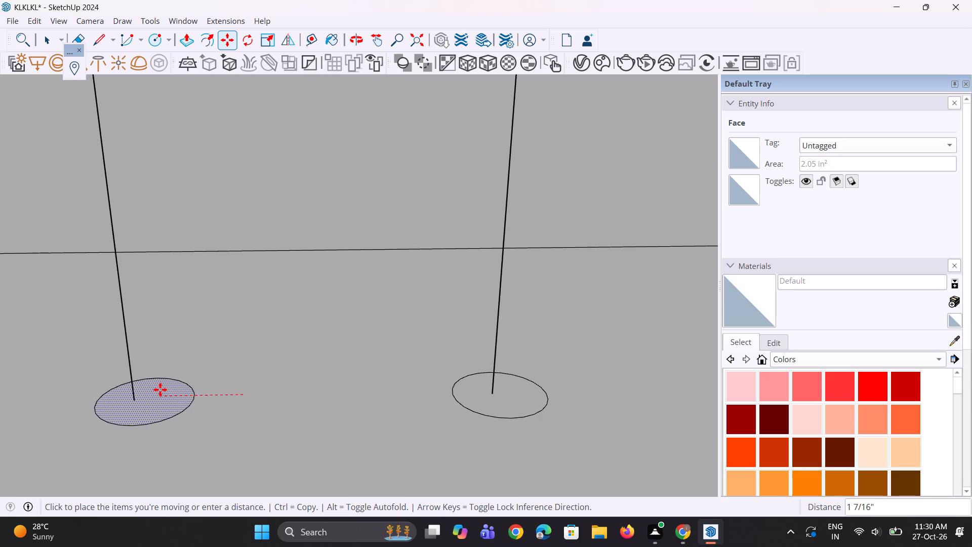
left_click(159, 389)
scroll(282, 373, "down", 10)
key("space")
key("space")
key("space")
Move the next off-centre circle toward the raised side wall about 1 5/8" along the red axis, centring it on its baluster line.
scroll(172, 387, "up", 1)
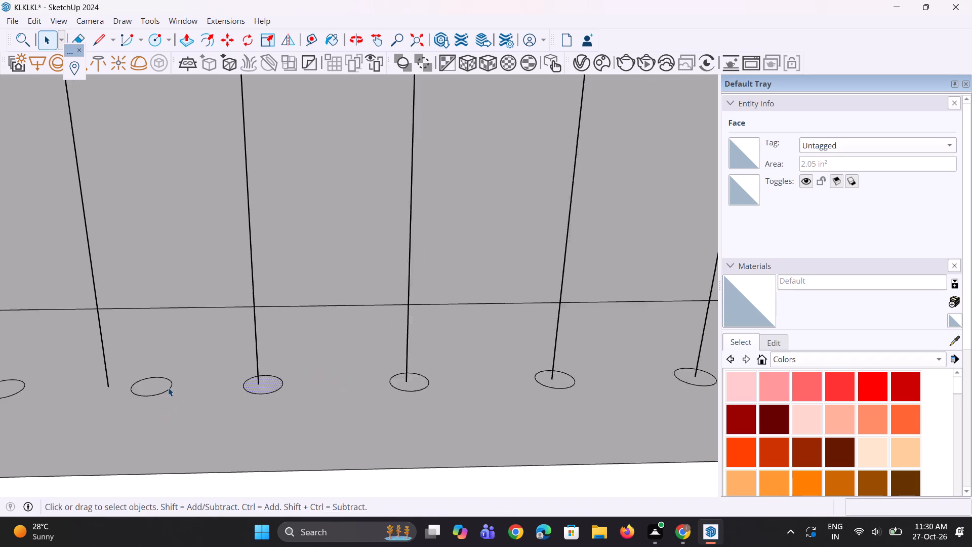
scroll(168, 387, "up", 2)
left_click(157, 387)
scroll(174, 379, "down", 5)
scroll(52, 383, "up", 6)
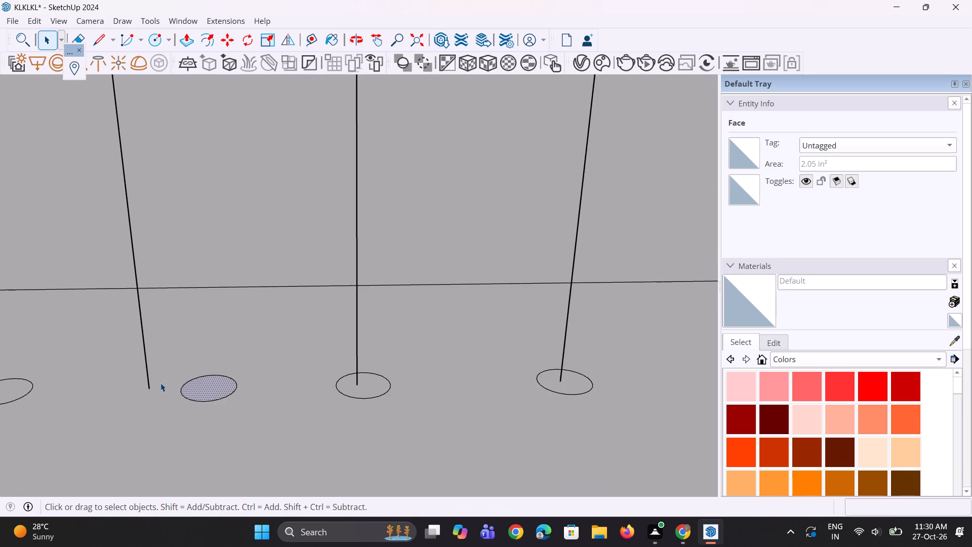
key("m")
scroll(172, 394, "up", 3)
left_click(227, 394)
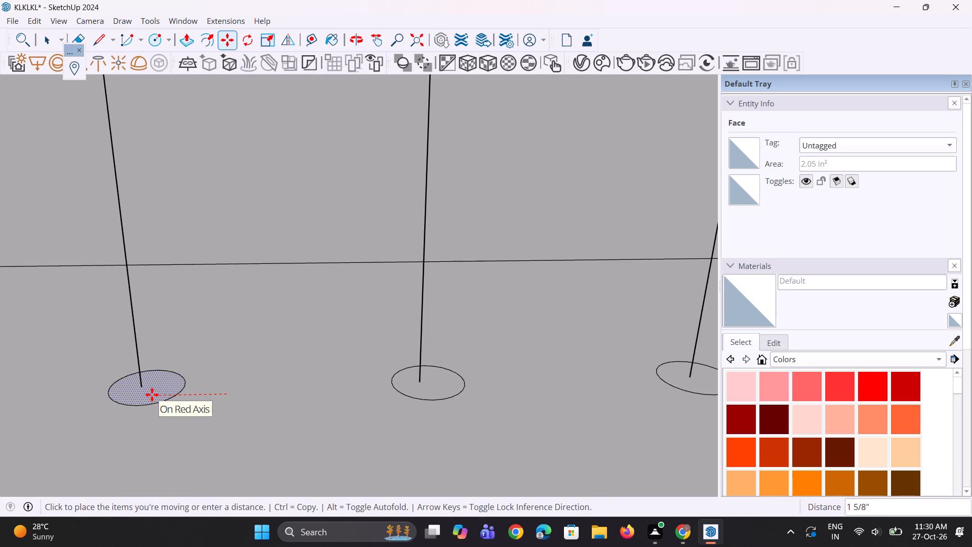
left_click(150, 395)
key("space")
key("space")
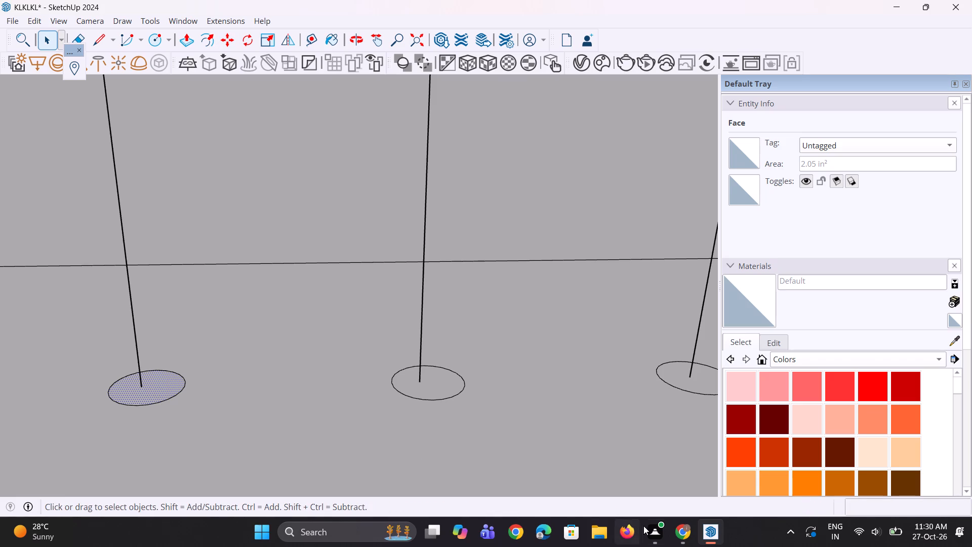
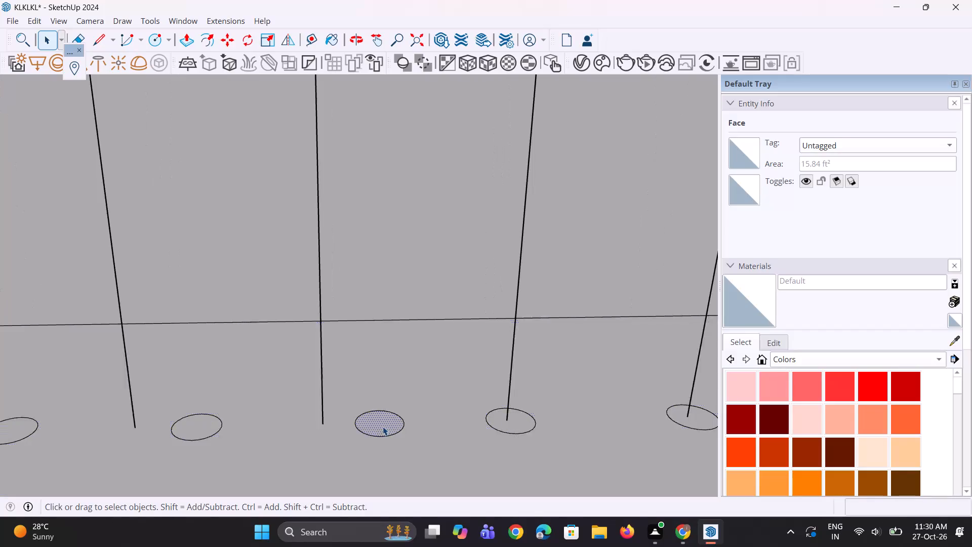
Move the selected off-centre circle along the ledge toward the raised side wall to centre it on its baluster line.
scroll(383, 426, "up", 7)
key("m")
left_click(392, 435)
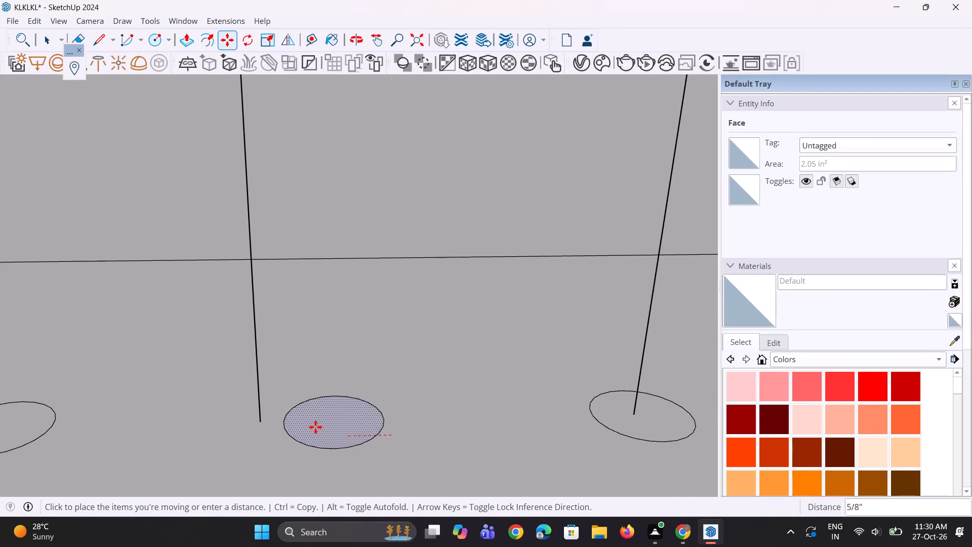
left_click(279, 442)
key("space")
Move the next off-centre circle about 1 13/16" along the ledge toward the raised side wall, centring it on its baluster line.
scroll(474, 425, "down", 5)
scroll(530, 420, "down", 5)
key("space")
key("space")
scroll(309, 436, "up", 3)
left_click(303, 420)
scroll(302, 423, "up", 4)
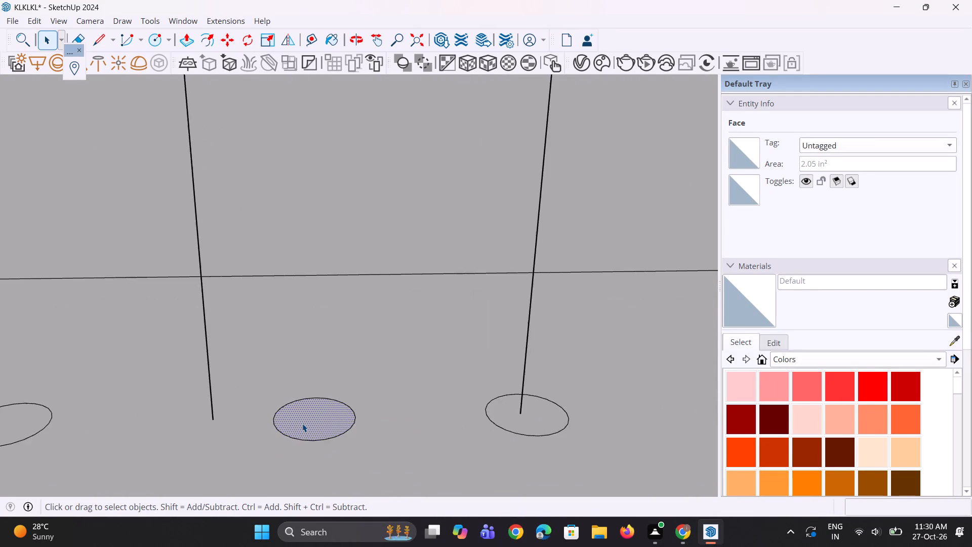
scroll(302, 423, "up", 2)
key("m")
left_click(302, 425)
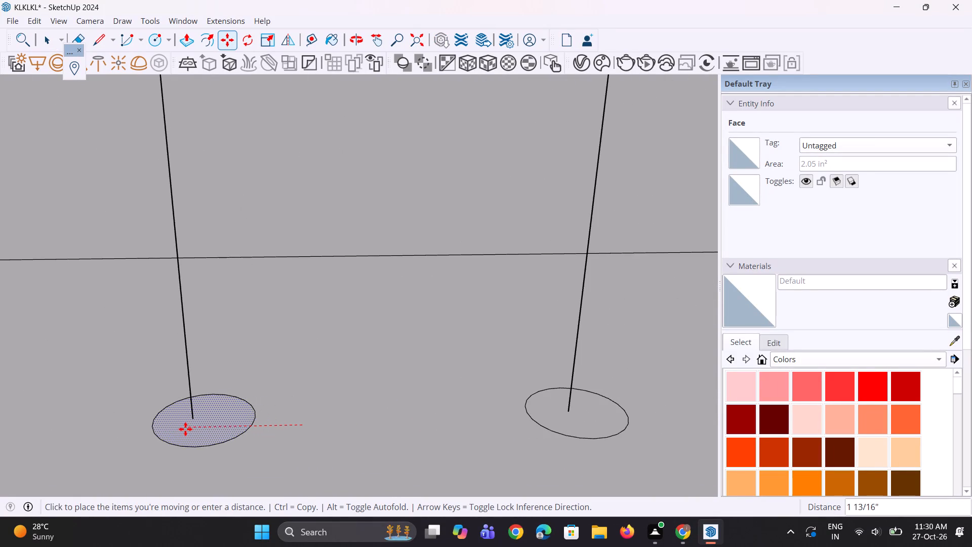
left_click(184, 429)
scroll(395, 391, "down", 5)
key("space")
key("space")
Move the following off-centre circle about 2" toward the raised side wall to centre it on its baluster line.
scroll(417, 389, "down", 5)
key("space")
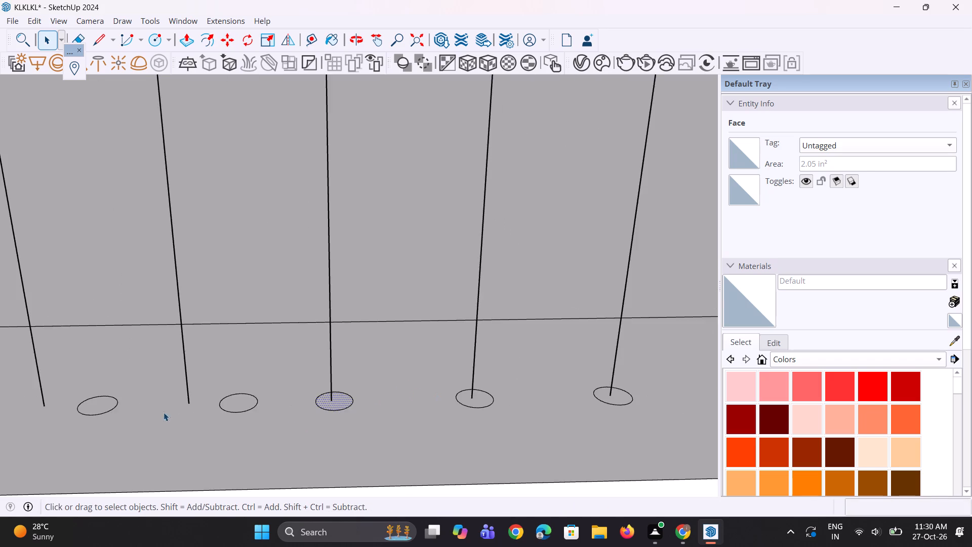
scroll(167, 412, "up", 3)
left_click(261, 403)
scroll(255, 405, "up", 6)
key("m")
left_click(254, 411)
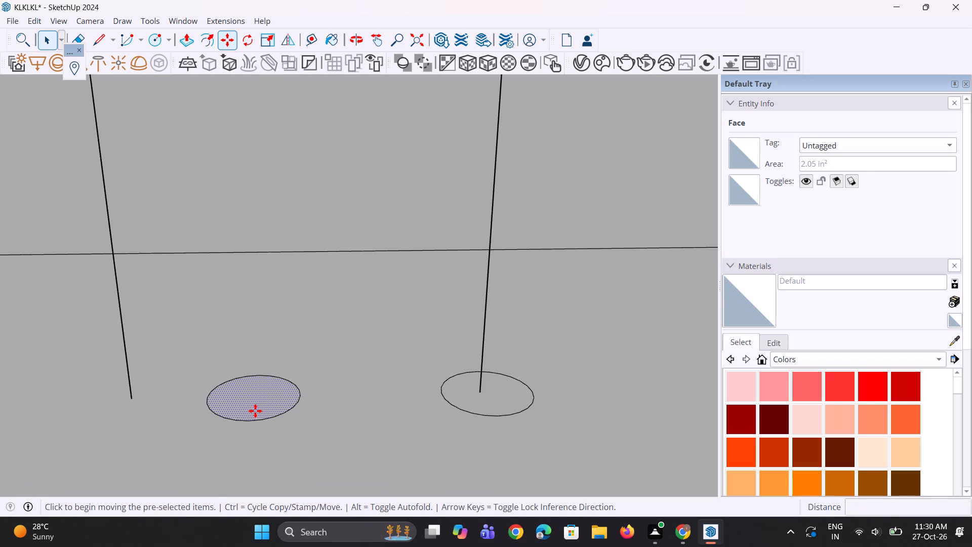
left_click(135, 417)
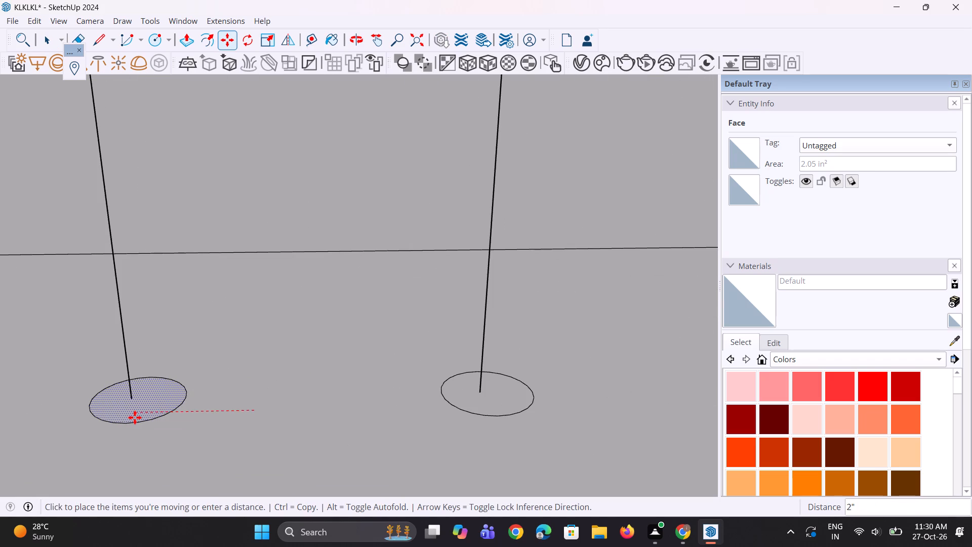
key("space")
key("space")
Move the next off-centre circle about 2 1/16" along the ledge, onto its baluster line's lower end.
scroll(303, 396, "down", 4)
scroll(353, 396, "down", 6)
key("space")
key("space")
scroll(139, 402, "up", 4)
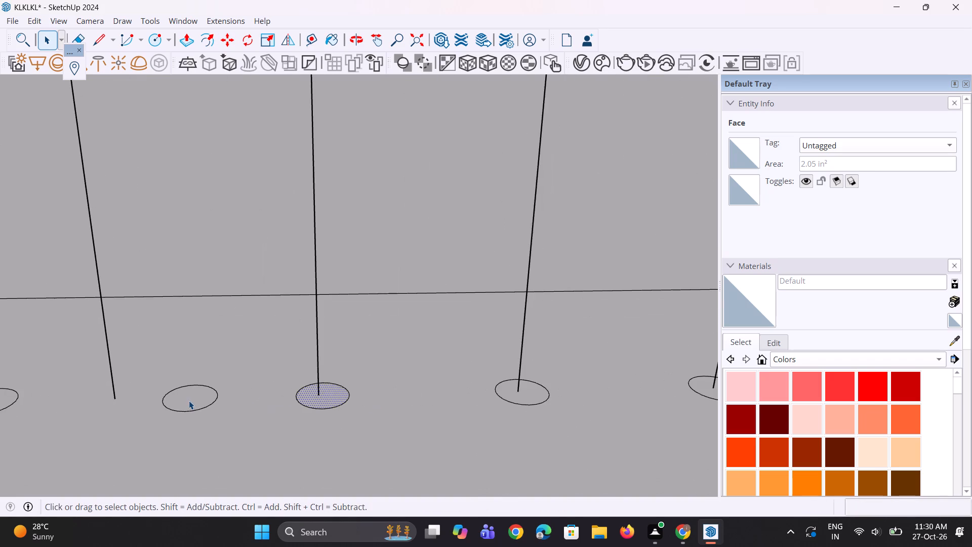
left_click(189, 401)
scroll(185, 406, "up", 6)
key("m")
left_click(184, 407)
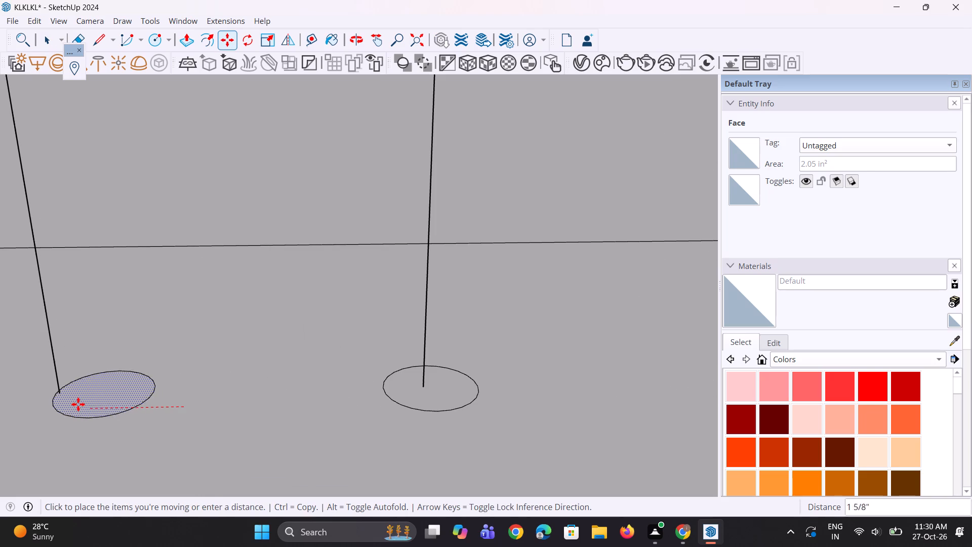
left_click(55, 408)
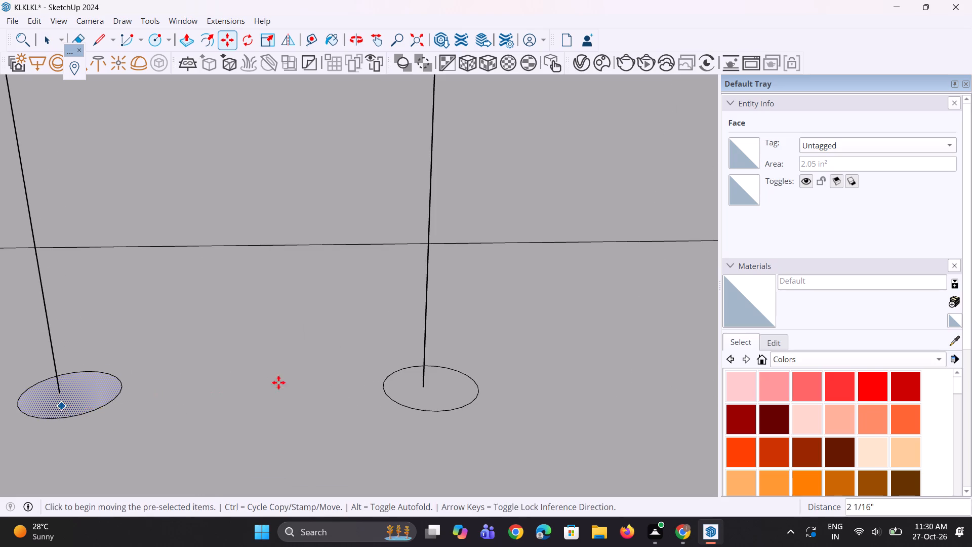
scroll(298, 377, "down", 5)
key("space")
Move the following off-centre circle about 2 1/8" toward the raised side wall, centring it on its baluster line.
scroll(358, 381, "down", 5)
key("space")
key("space")
scroll(389, 392, "down", 5)
scroll(230, 393, "up", 4)
left_click(229, 393)
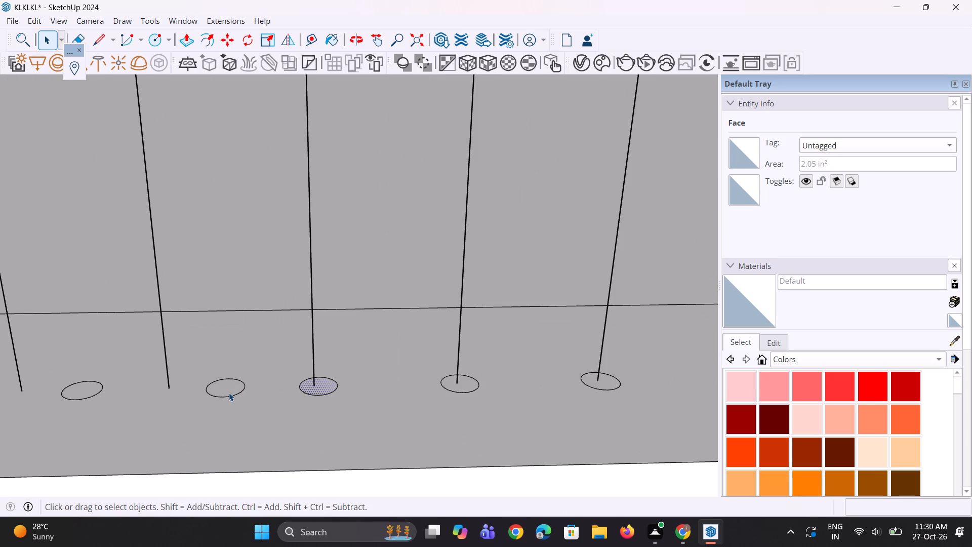
scroll(229, 392, "up", 7)
key("m")
left_click(228, 391)
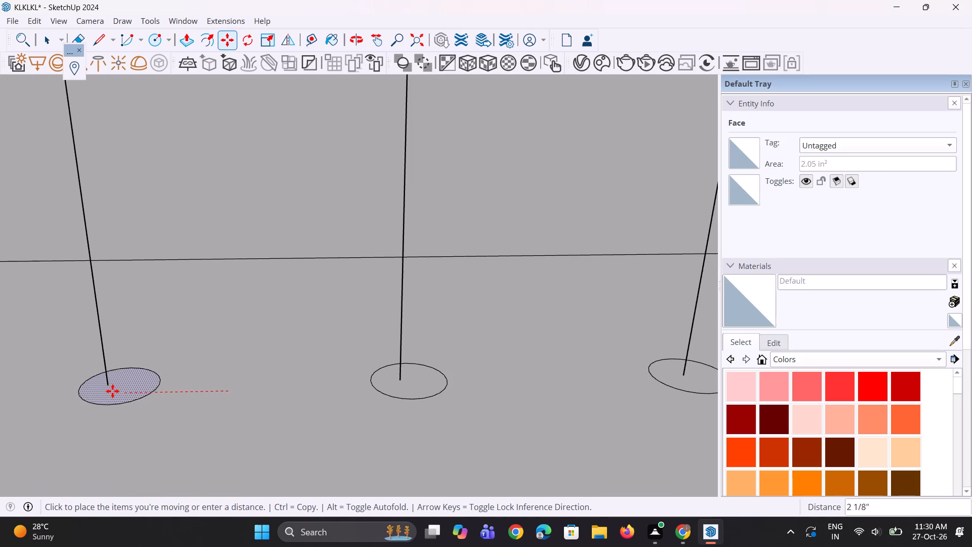
left_click(111, 391)
scroll(263, 372, "down", 5)
scroll(405, 403, "down", 4)
key("space")
key("space")
Move the last off-centre circle about 2 3/8" along the ledge to centre it on its baluster line.
scroll(417, 408, "down", 1)
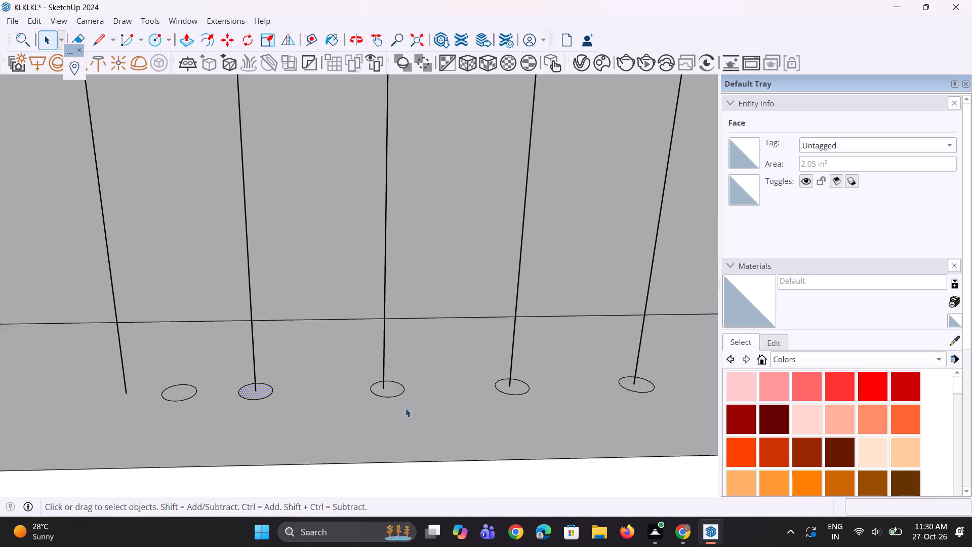
scroll(406, 408, "down", 1)
scroll(227, 390, "up", 4)
left_click(208, 402)
scroll(207, 402, "up", 6)
key("m")
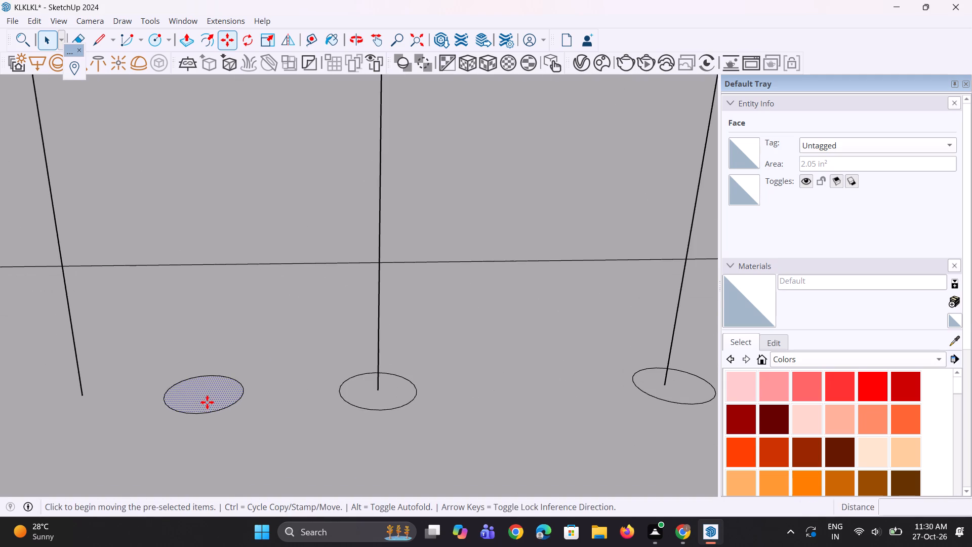
left_click(207, 402)
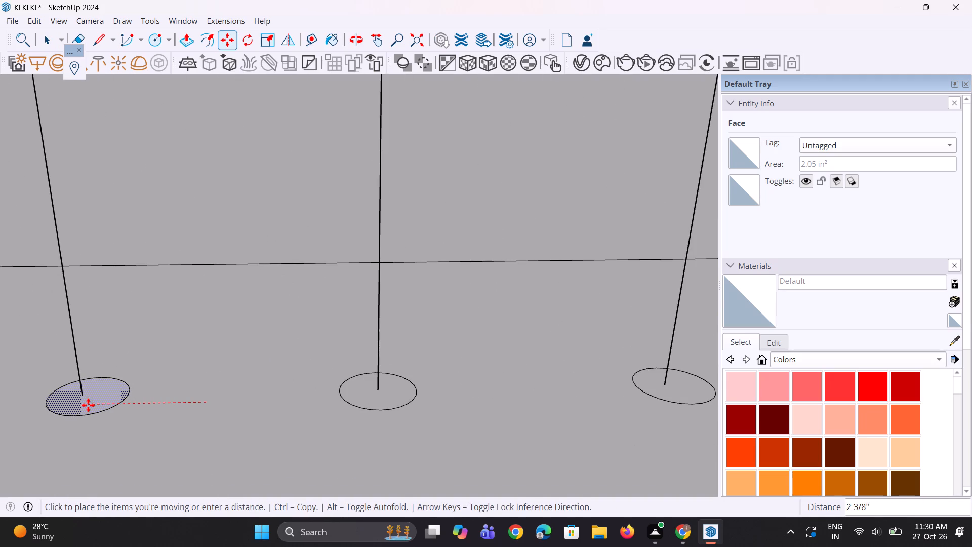
left_click(87, 405)
Copy the circle nearest the side wall about 6 1/4" to the next bare baluster line and multiply the copy by 5.
scroll(255, 381, "down", 5)
scroll(339, 401, "down", 11)
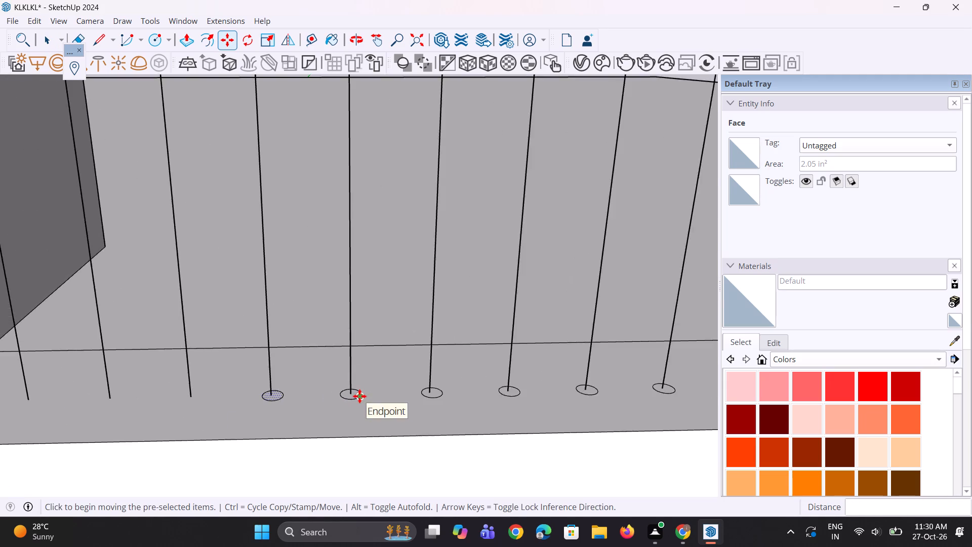
scroll(359, 396, "down", 6)
middle_click_drag(296, 403, 334, 416)
scroll(322, 410, "up", 12)
key("space")
key("space")
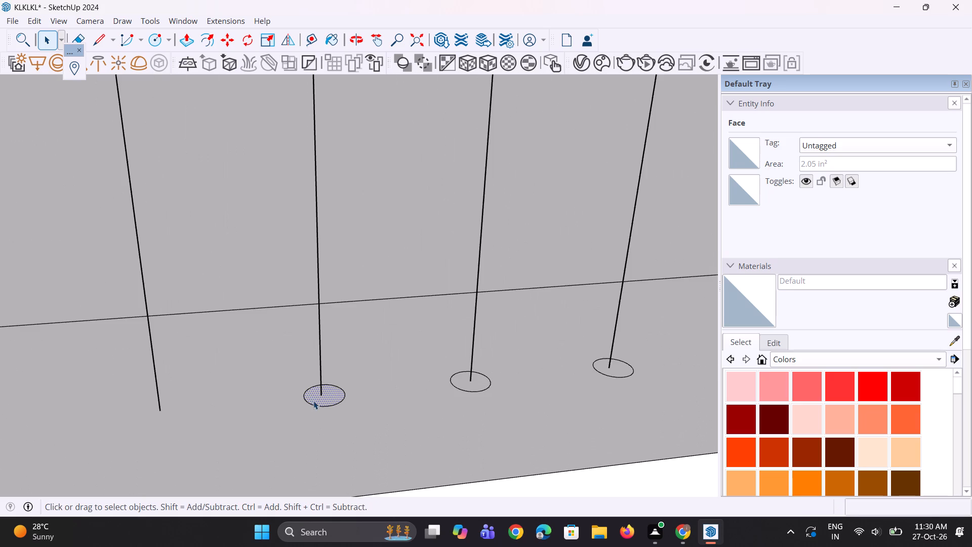
key("m")
scroll(316, 404, "up", 2)
left_click(325, 403)
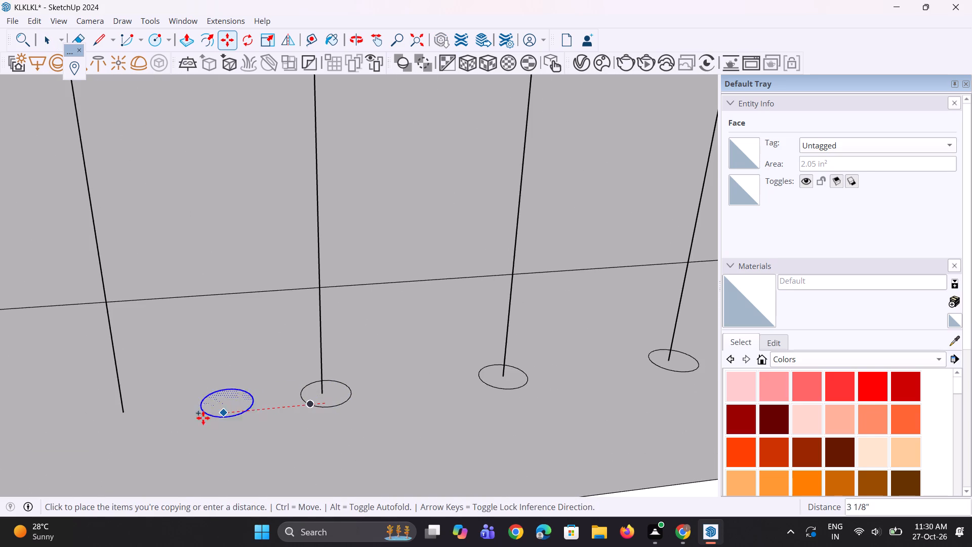
left_click(117, 428)
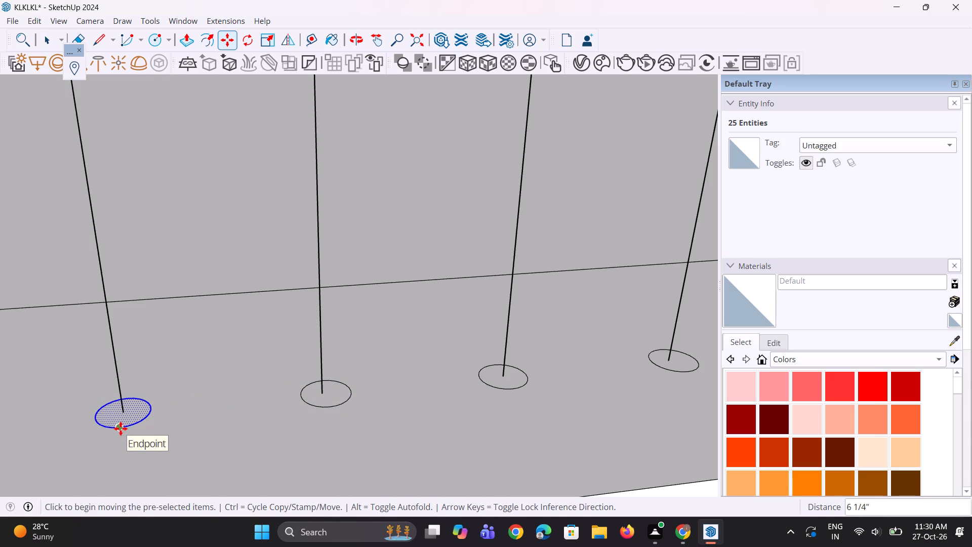
key("asterisk")
key("5")
key("Return")
Move the end circle beside the side wall about 9/16" along the red axis, away from the wall, to centre it on its line.
scroll(121, 418, "down", 2)
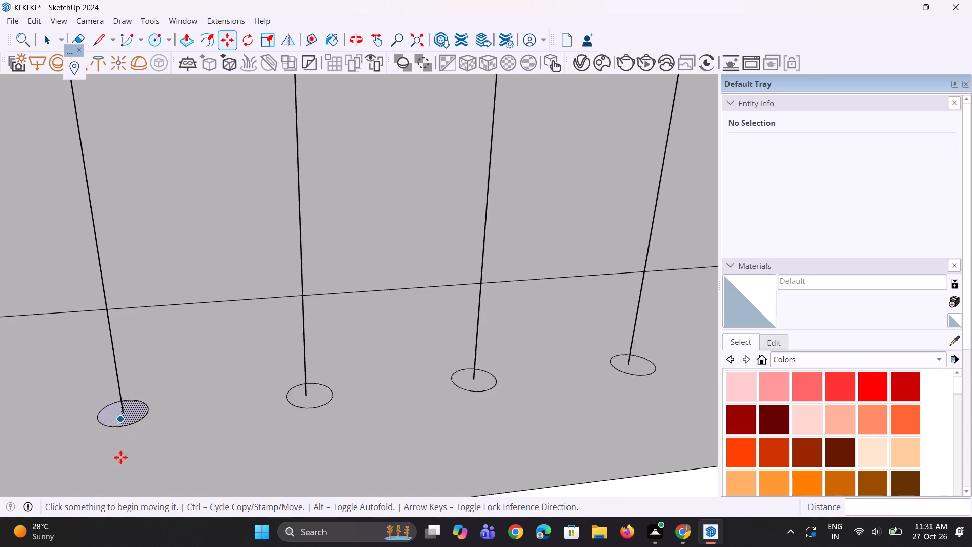
scroll(120, 457, "down", 2)
scroll(187, 427, "down", 6)
scroll(285, 373, "down", 12)
scroll(133, 414, "up", 3)
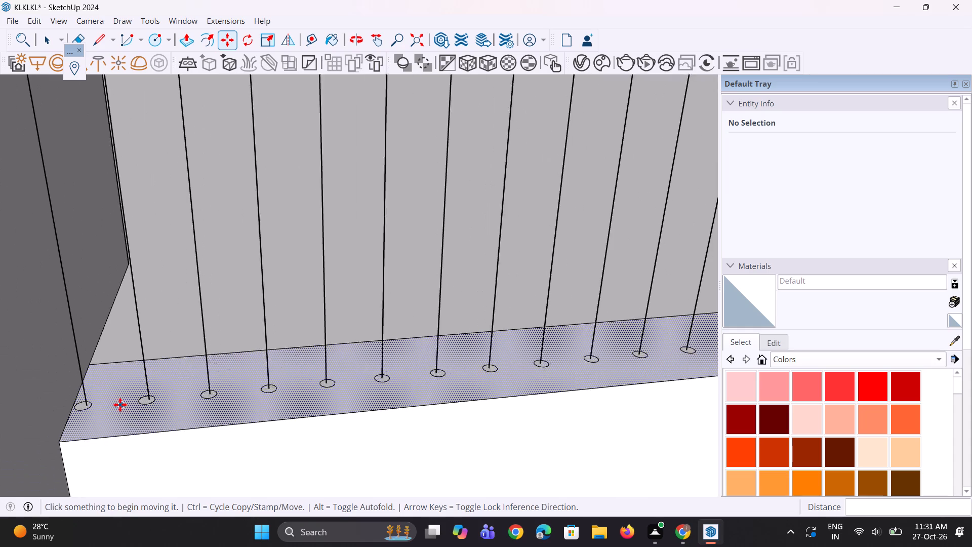
scroll(120, 405, "up", 13)
key("space")
left_click(74, 414)
scroll(77, 413, "up", 3)
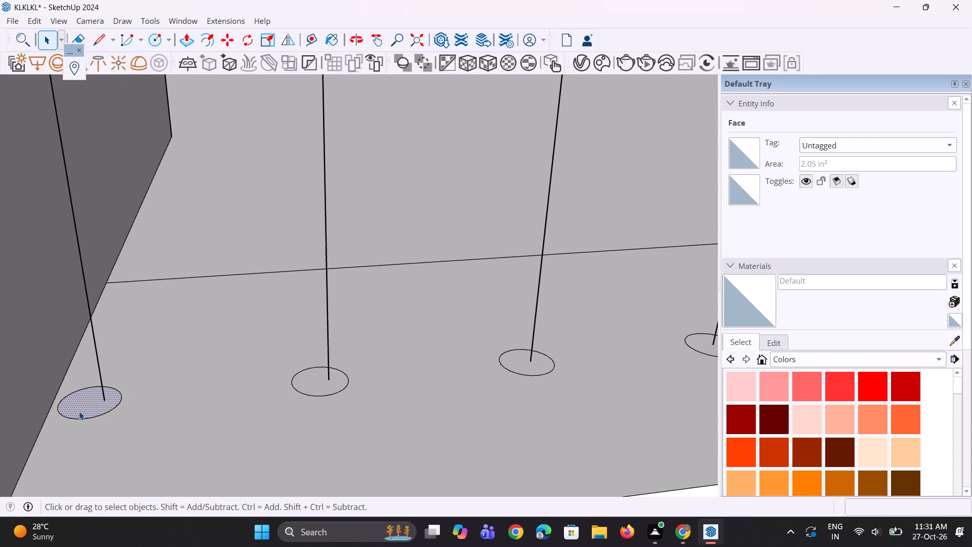
key("m")
left_click(80, 410)
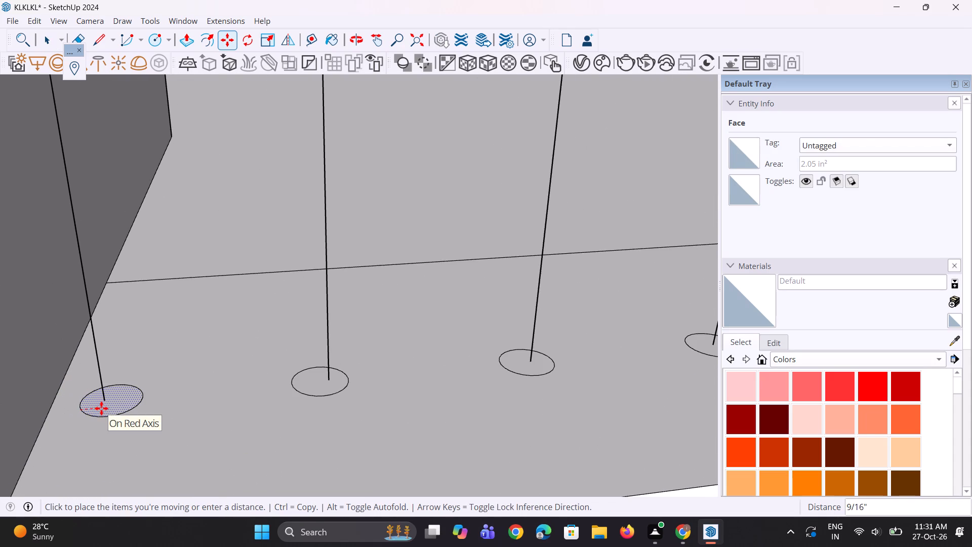
left_click(101, 408)
key("space")
key("space")
Move the second circle from the side wall about 1/2" away from the wall, plus a slight nudge back, centring it on its line.
scroll(344, 399, "up", 2)
left_click(307, 378)
scroll(306, 378, "up", 6)
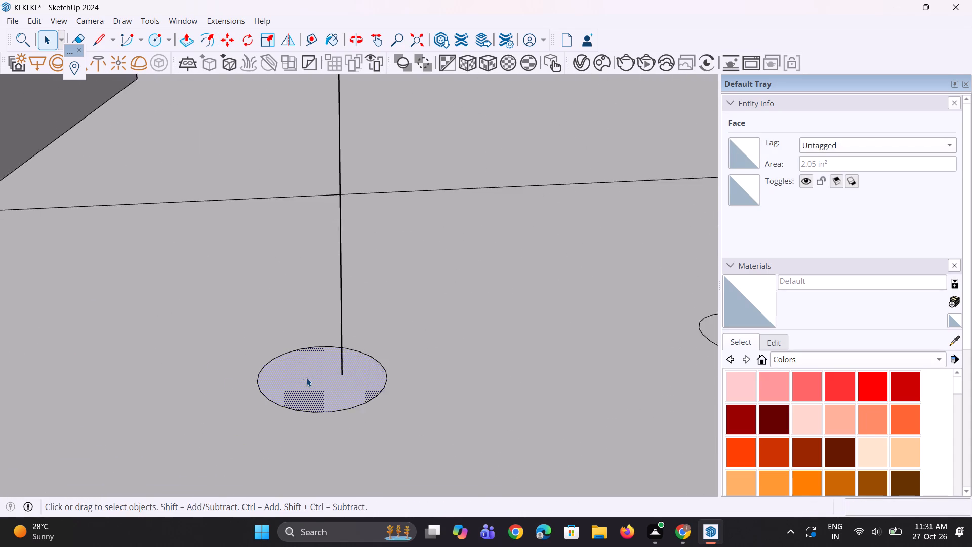
scroll(306, 378, "up", 2)
key("m")
left_click(306, 378)
left_click(356, 372)
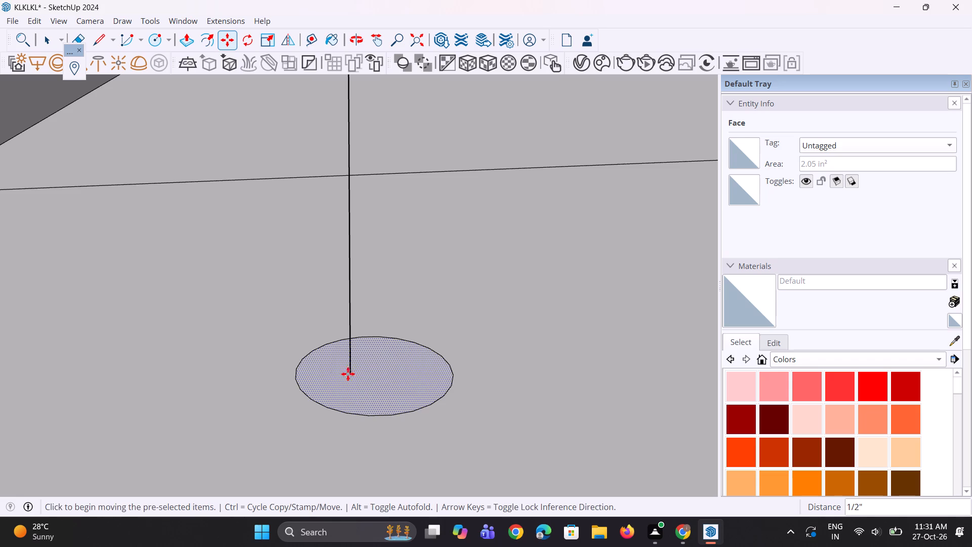
scroll(241, 411, "down", 10)
middle_click_drag(300, 428, 260, 471)
scroll(222, 394, "up", 3)
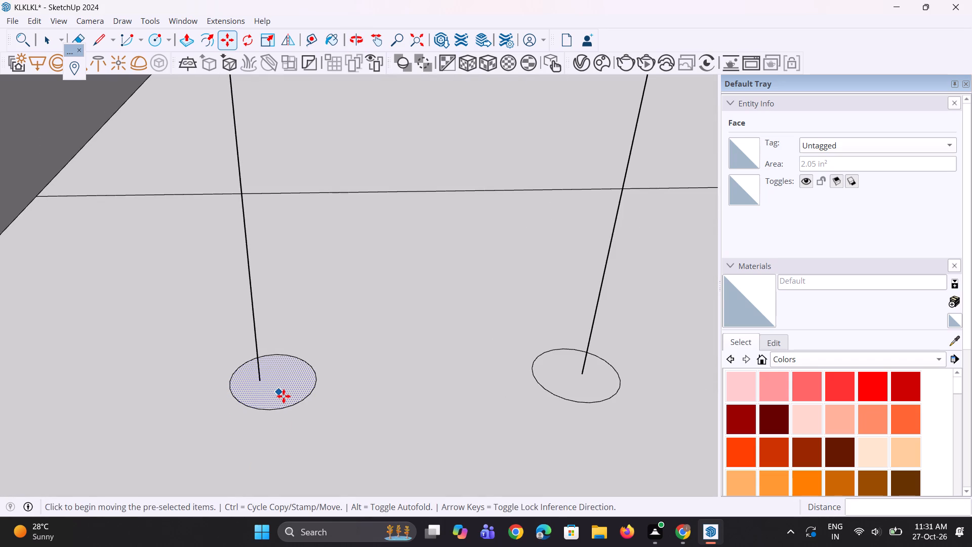
left_click(283, 396)
left_click(272, 397)
key("space")
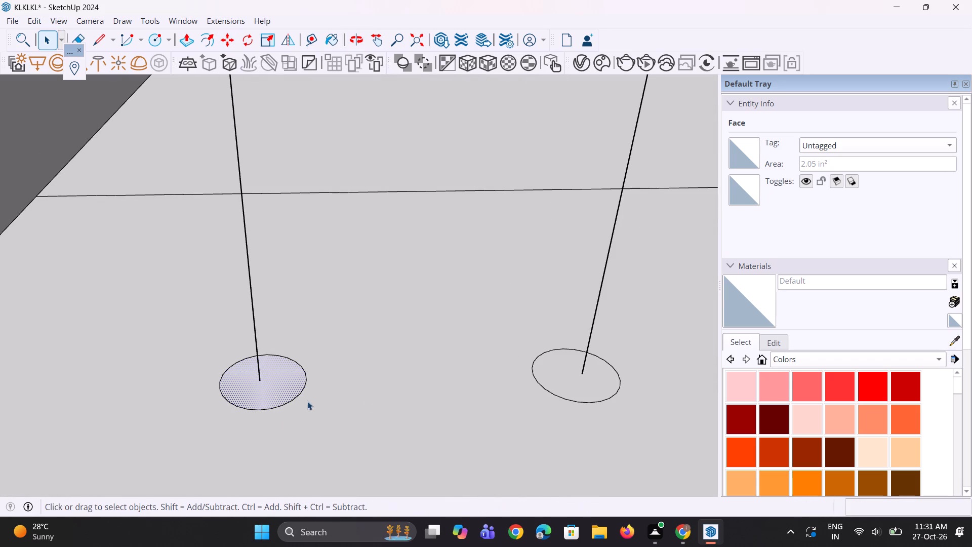
key("space")
Push/Pull the second circle from the side wall up about 3' 11 11/16" to the top rail to form a round baluster.
scroll(283, 351, "down", 5)
scroll(302, 426, "down", 8)
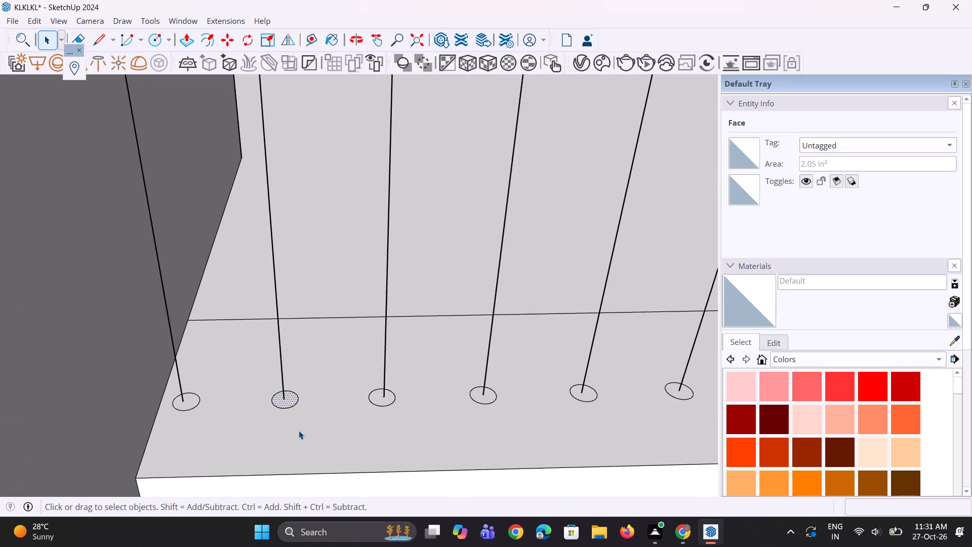
key("p")
scroll(175, 399, "up", 5)
left_click(360, 405)
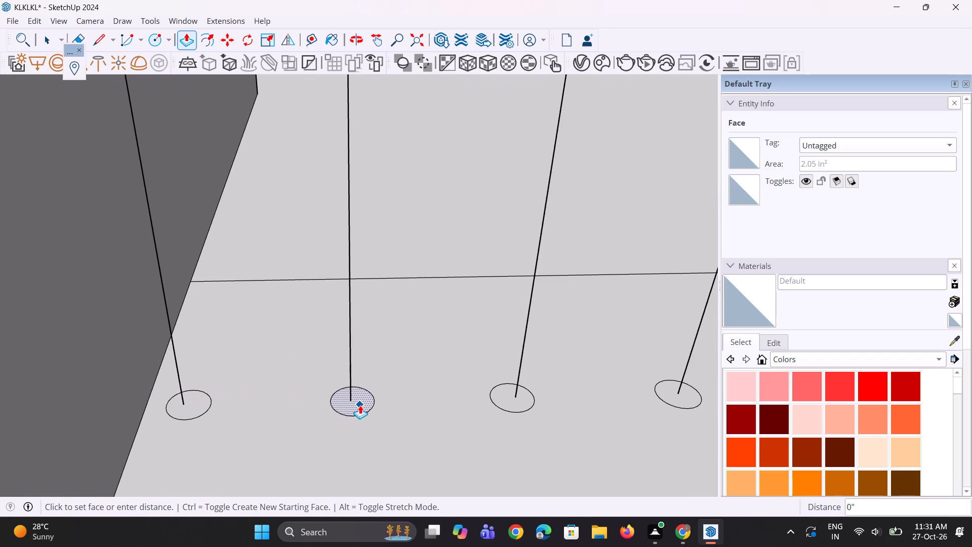
scroll(367, 369, "down", 11)
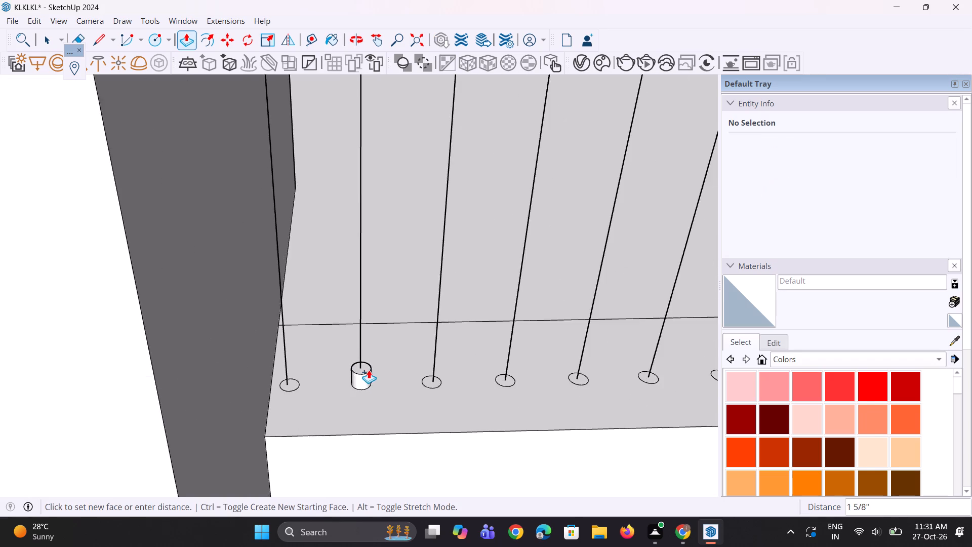
scroll(369, 370, "down", 12)
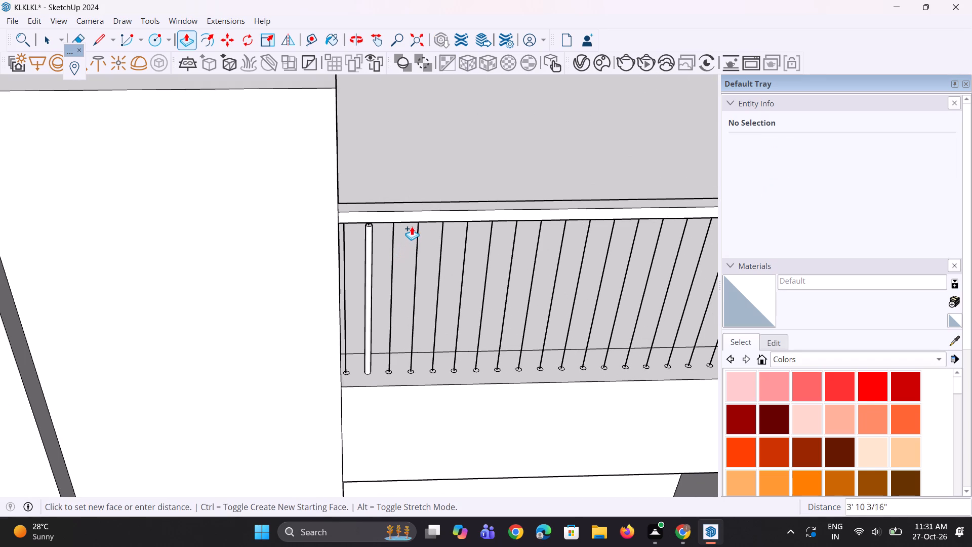
left_click(414, 224)
Repeat the same extrusion on the third, fourth, first and fifth circles from the side wall to form round balusters.
scroll(376, 329, "up", 12)
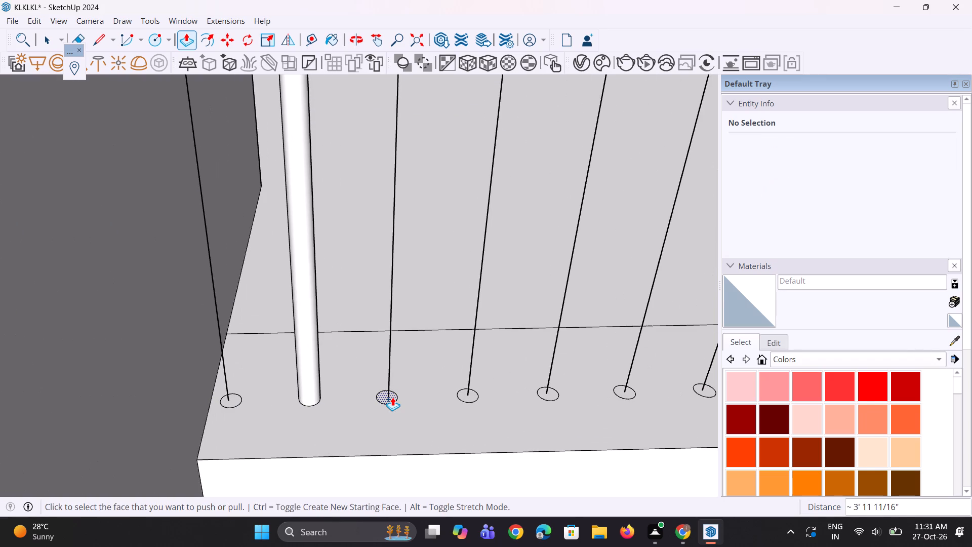
double_click(392, 397)
double_click(473, 396)
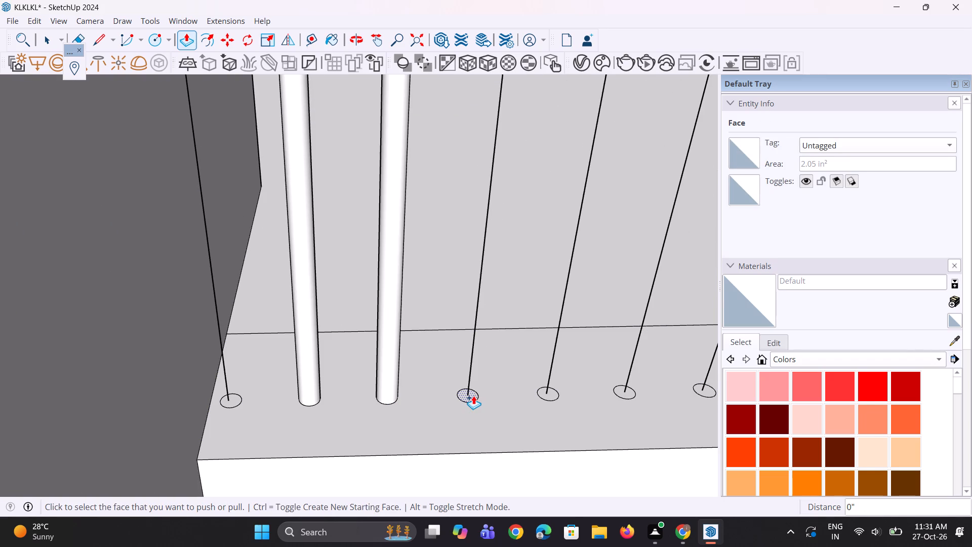
scroll(310, 420, "up", 3)
double_click(218, 392)
scroll(218, 426, "down", 2)
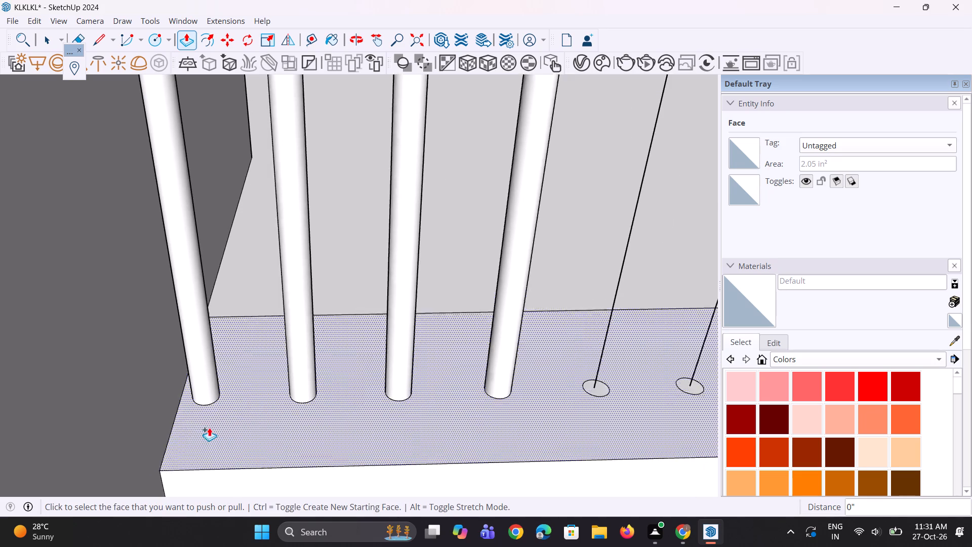
scroll(209, 427, "down", 9)
scroll(363, 411, "up", 6)
left_click(378, 404)
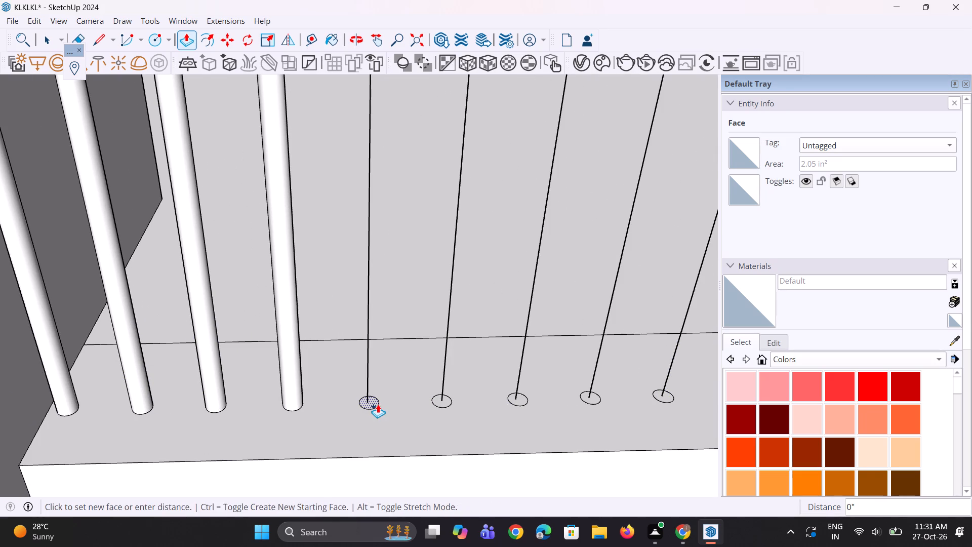
left_click(378, 404)
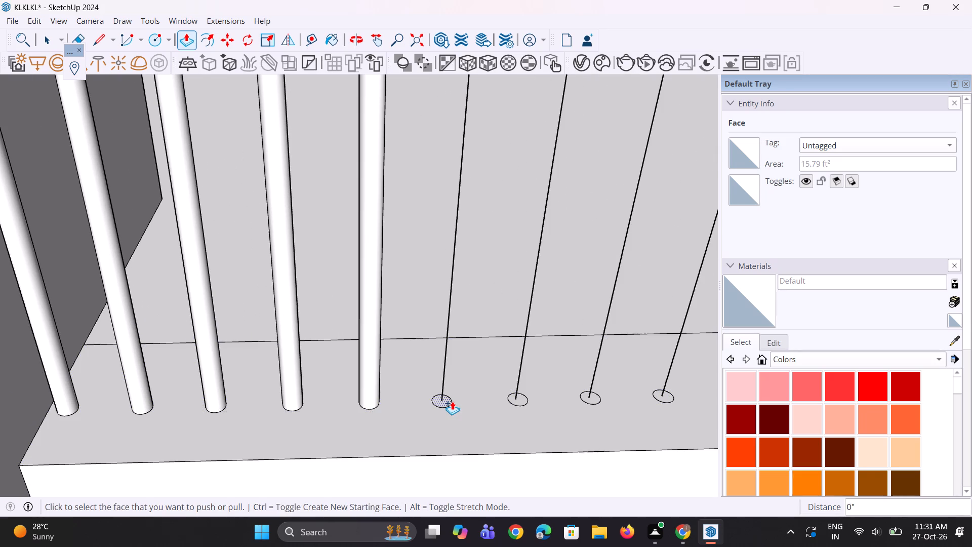
Repeat the 3' 11 11/16" Push/Pull on the sixth to ninth circles from the side wall to form round balusters.
double_click(451, 401)
scroll(490, 400, "up", 8)
double_click(533, 399)
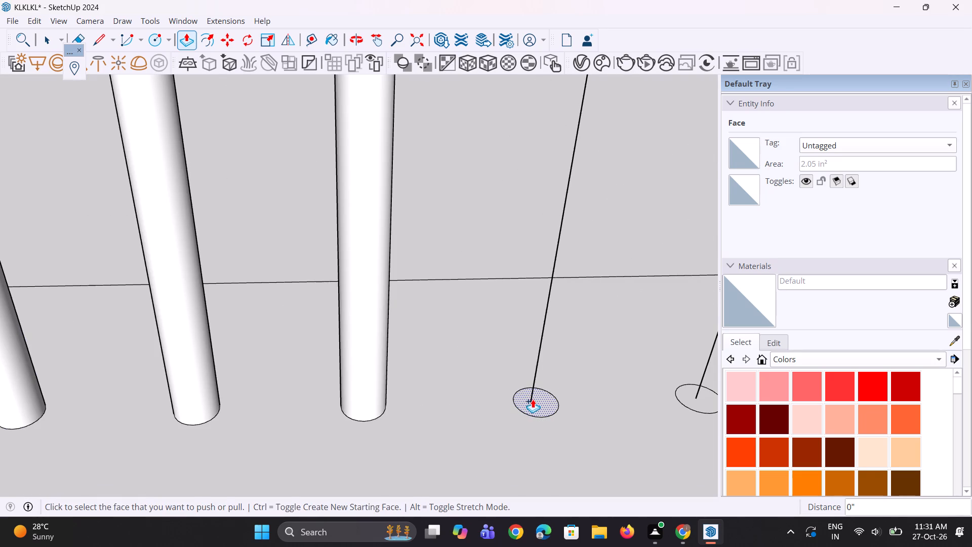
scroll(373, 440, "down", 5)
scroll(583, 416, "up", 4)
double_click(592, 418)
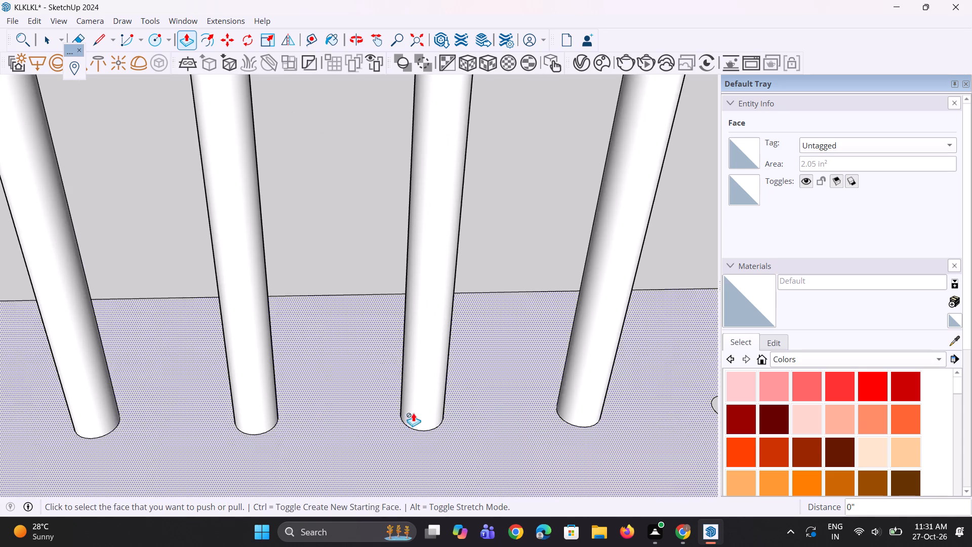
scroll(299, 415, "down", 5)
scroll(510, 415, "up", 3)
double_click(580, 414)
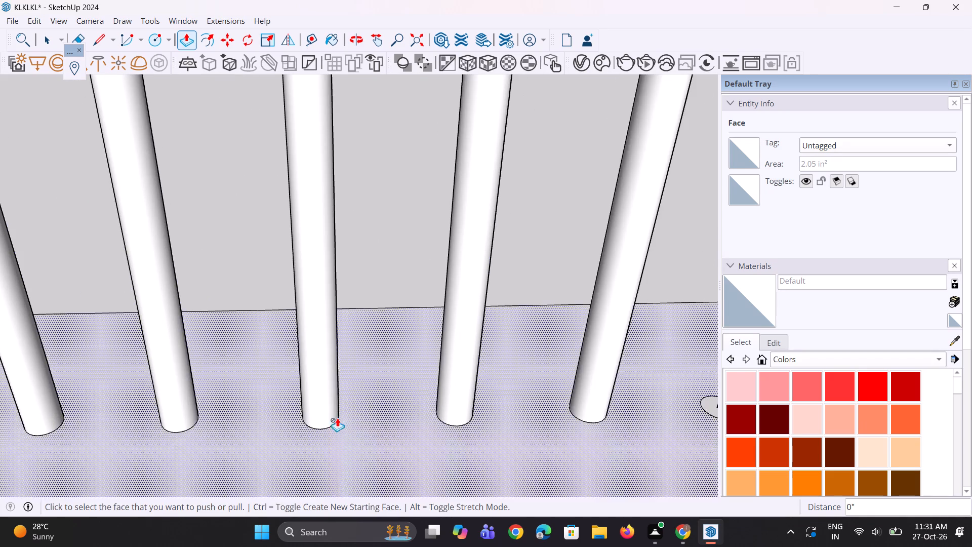
Repeat the same extrusion on the tenth to fourteenth circles from the side wall to form round balusters.
scroll(337, 418, "down", 5)
scroll(642, 418, "up", 3)
double_click(598, 412)
scroll(403, 438, "down", 4)
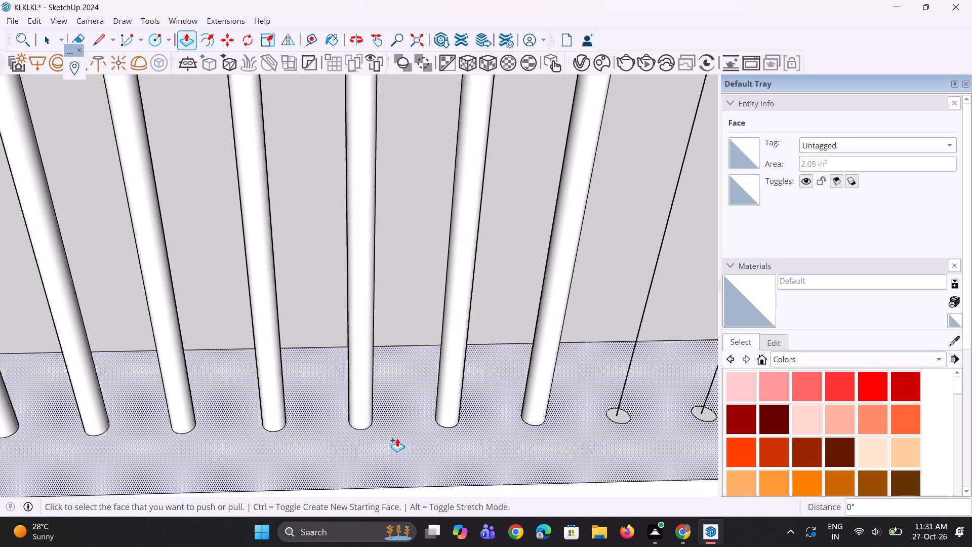
scroll(616, 426, "up", 3)
double_click(628, 415)
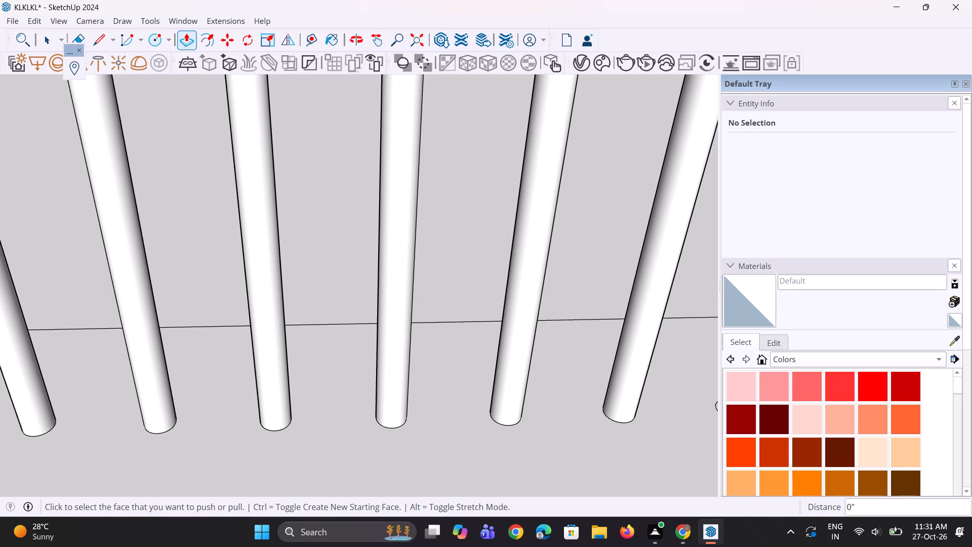
scroll(14, 467, "down", 11)
scroll(296, 445, "up", 3)
scroll(364, 420, "up", 3)
left_click(359, 421)
left_click(359, 421)
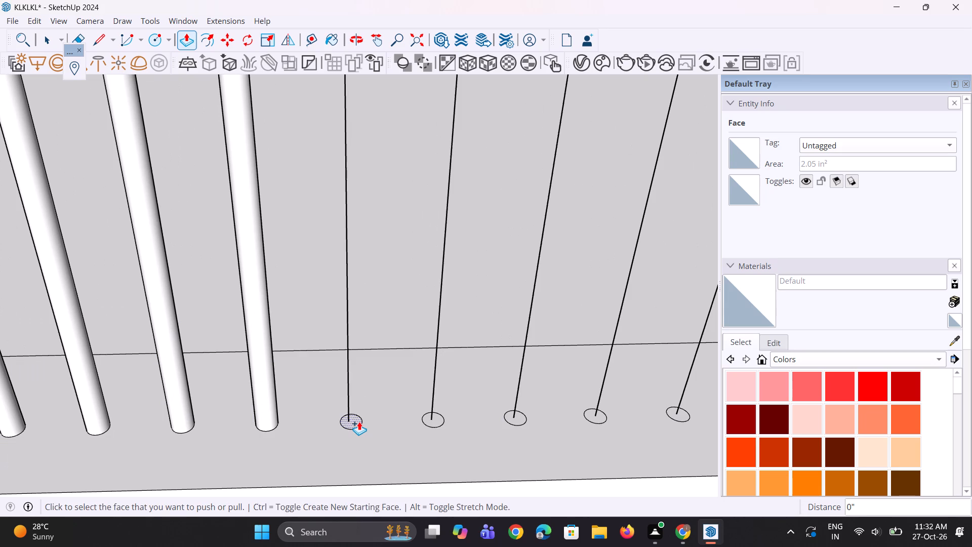
double_click(440, 420)
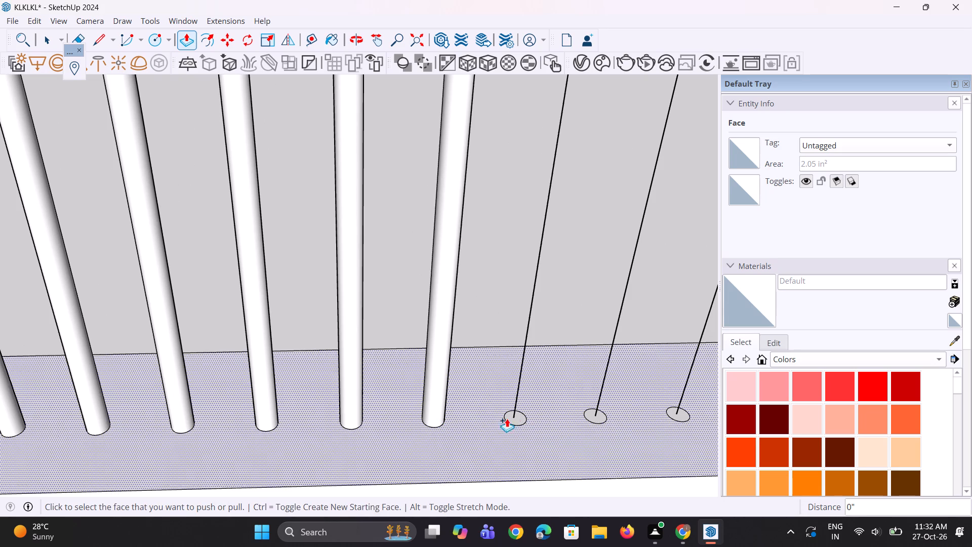
double_click(521, 420)
Repeat the same extrusion on the fifteenth to eighteenth circles from the side wall to form round balusters.
scroll(391, 410, "down", 9)
scroll(529, 419, "up", 2)
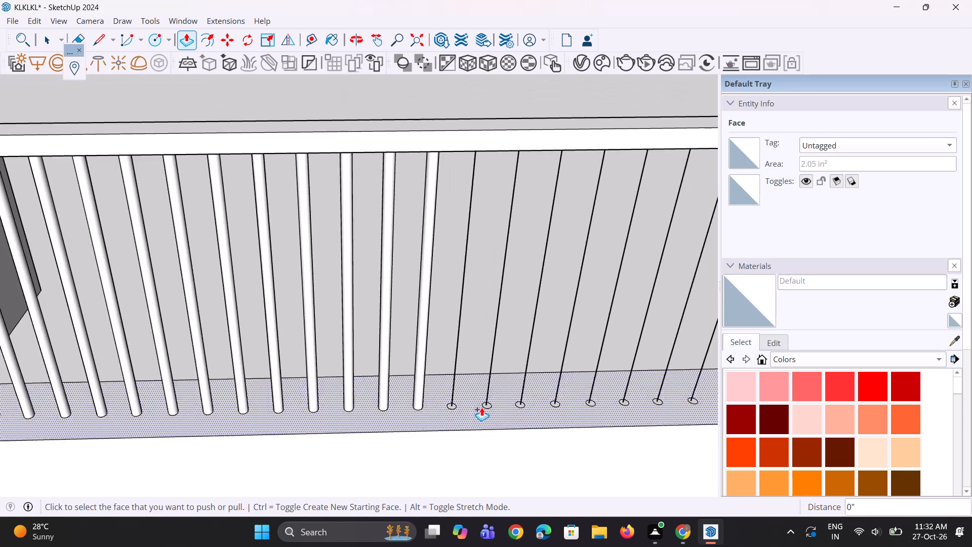
scroll(481, 407, "up", 10)
double_click(424, 406)
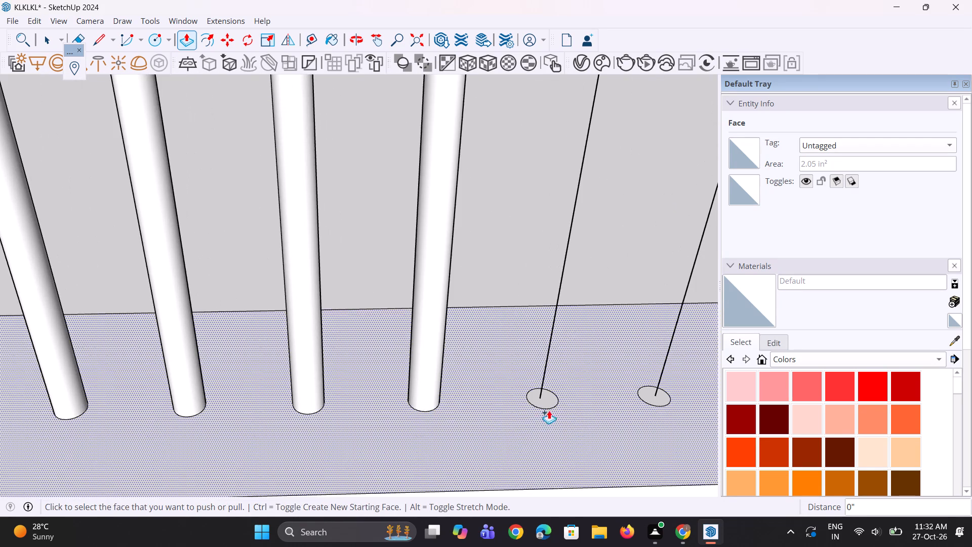
double_click(549, 400)
scroll(339, 419, "down", 5)
scroll(548, 408, "up", 7)
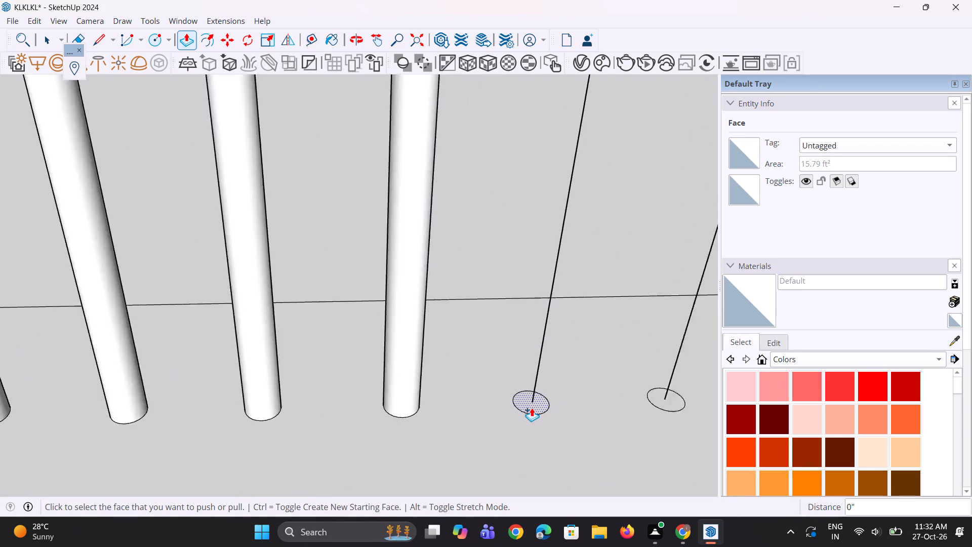
double_click(532, 408)
scroll(399, 426, "down", 9)
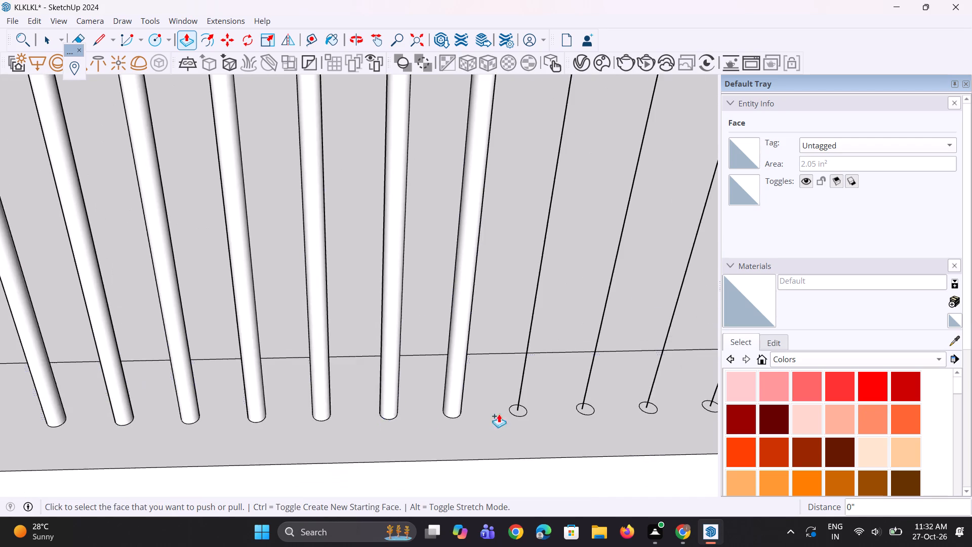
scroll(577, 409, "up", 6)
double_click(483, 413)
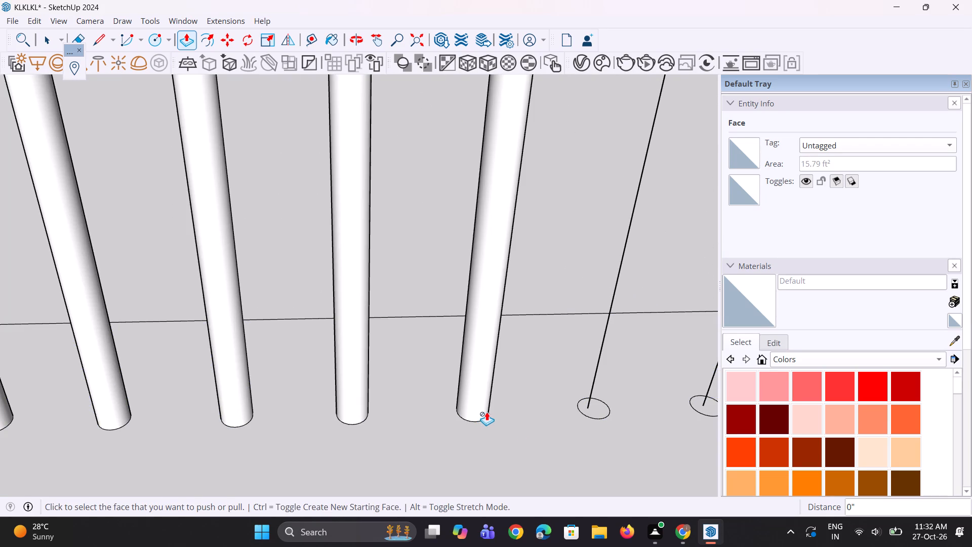
Repeat the same extrusion on the nineteenth and twentieth circles from the side wall to form round balusters.
double_click(591, 406)
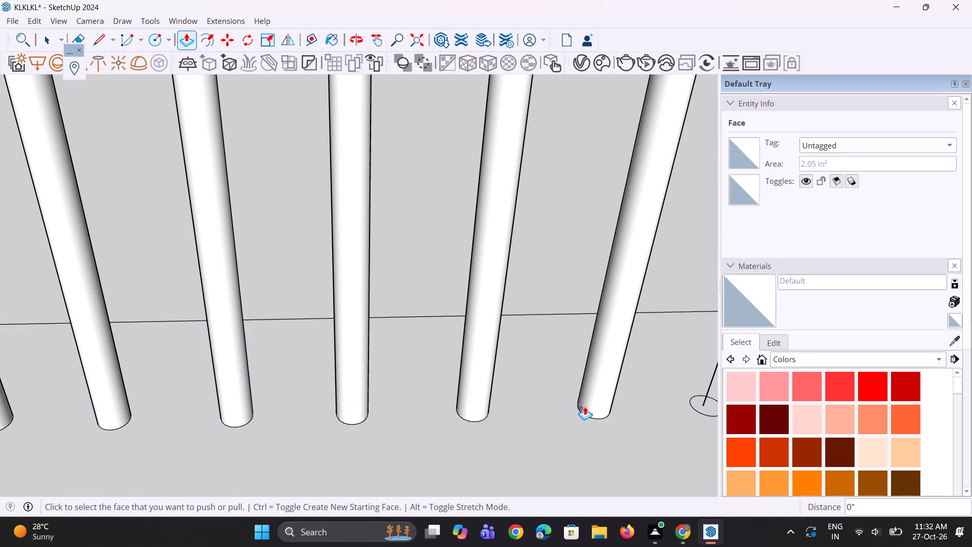
scroll(343, 373, "down", 9)
scroll(552, 365, "up", 9)
scroll(466, 394, "up", 3)
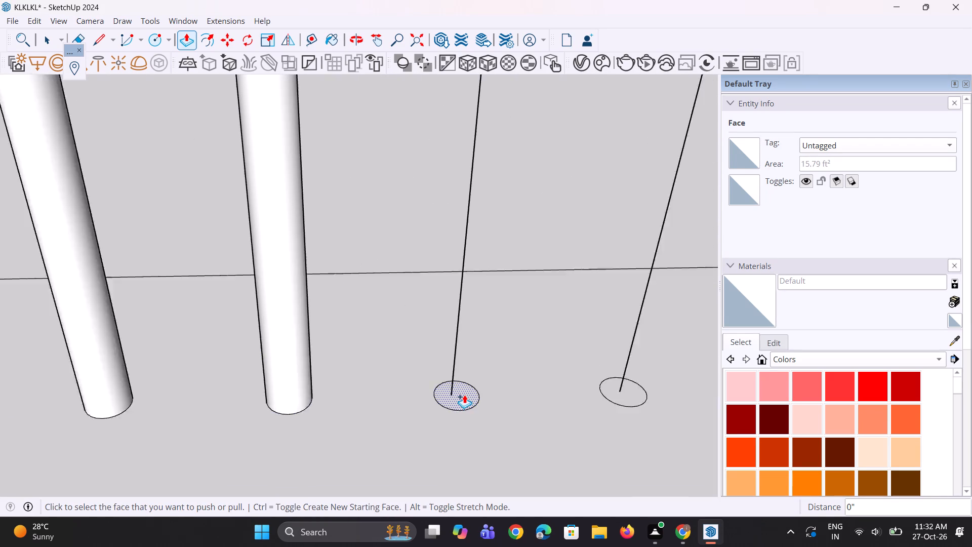
double_click(464, 395)
scroll(357, 398, "down", 5)
scroll(607, 399, "up", 3)
double_click(539, 394)
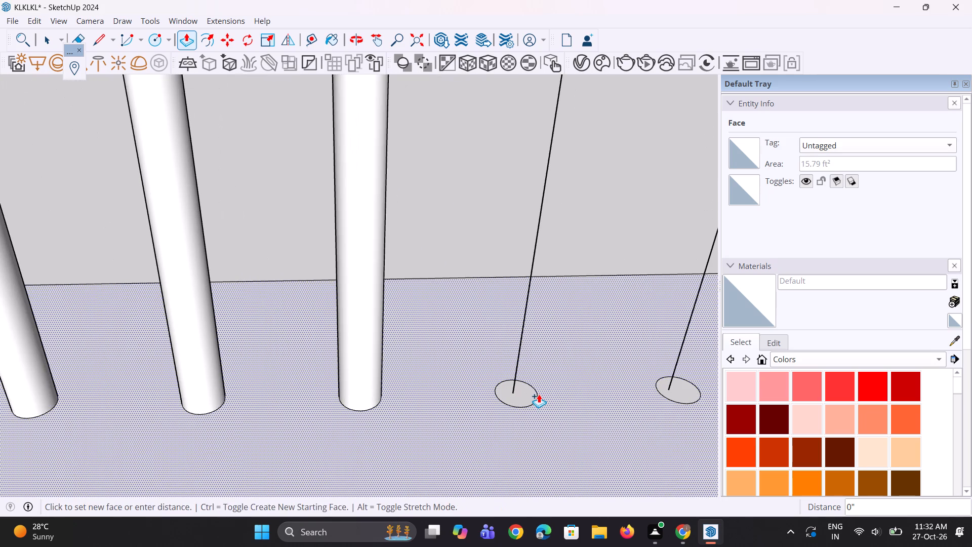
key("ctrl+z")
Push/Pull the twenty-first circle up about 3' 11 11/16" to the underside of the top rail to form a round baluster.
scroll(529, 401, "up", 2, "ctrl")
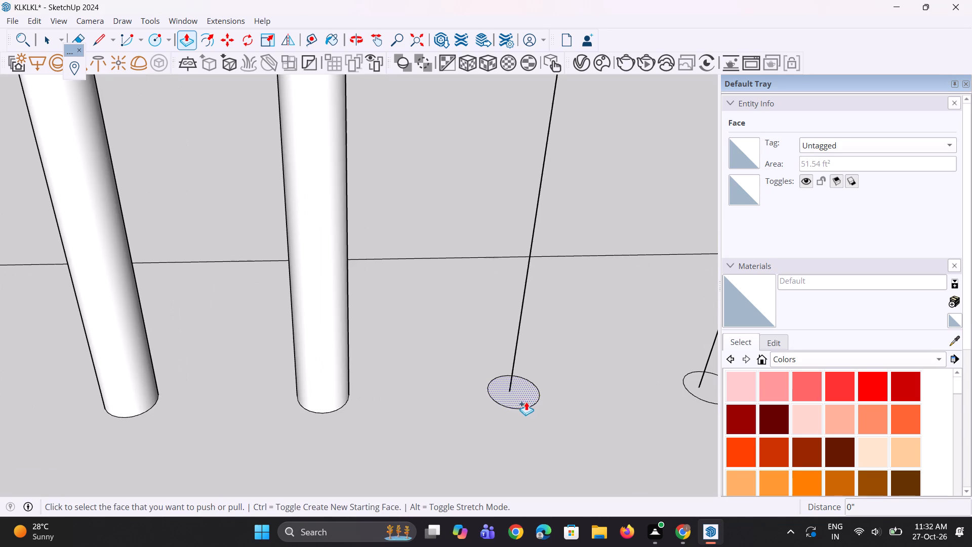
double_click(521, 401)
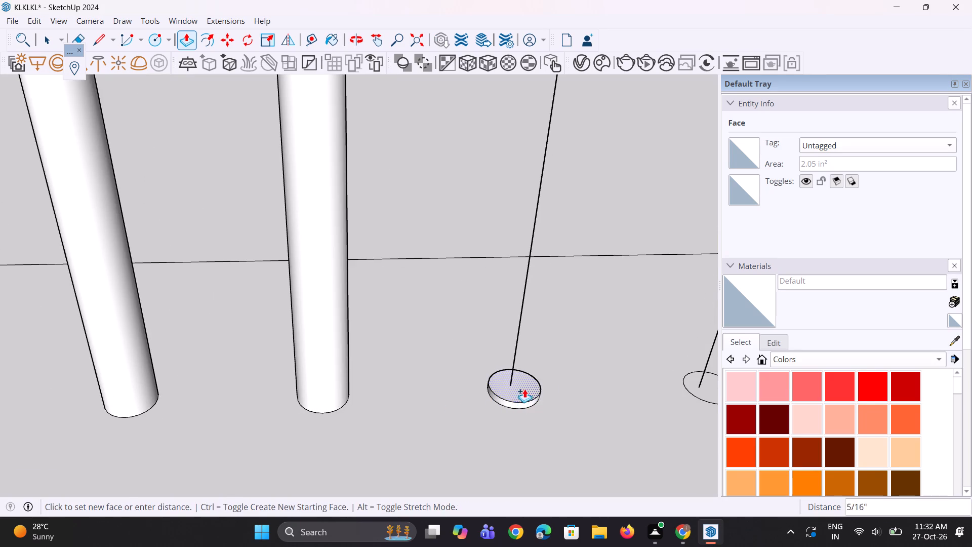
scroll(518, 311, "down", 12)
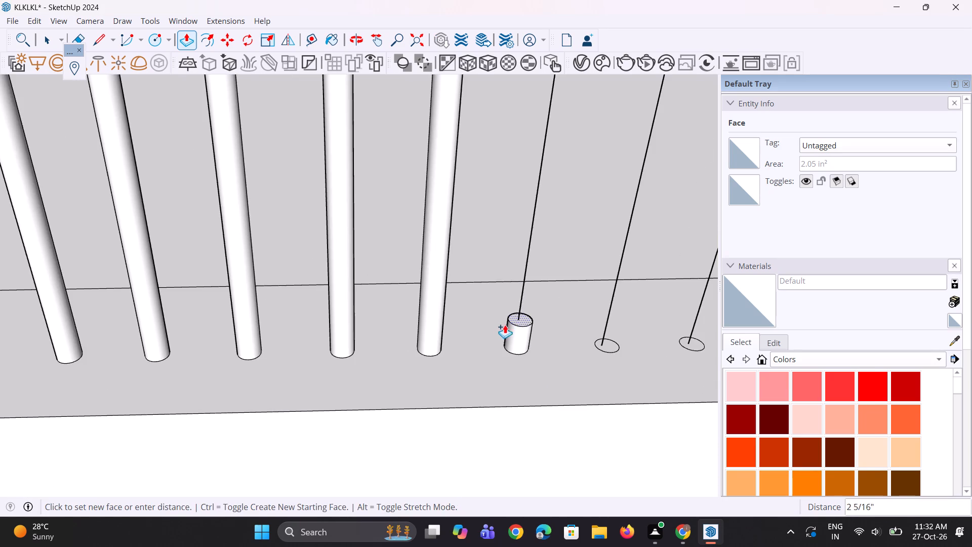
scroll(505, 325, "down", 15)
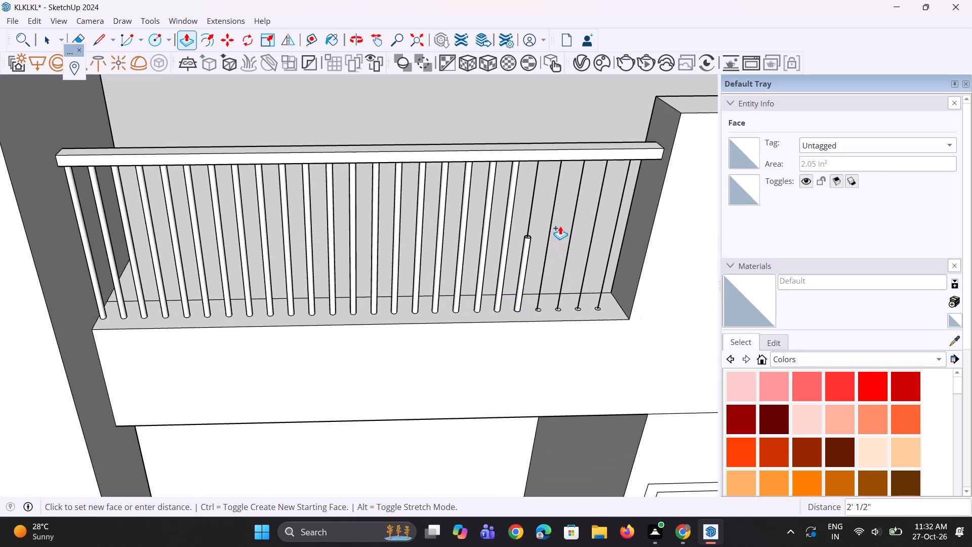
left_click(549, 161)
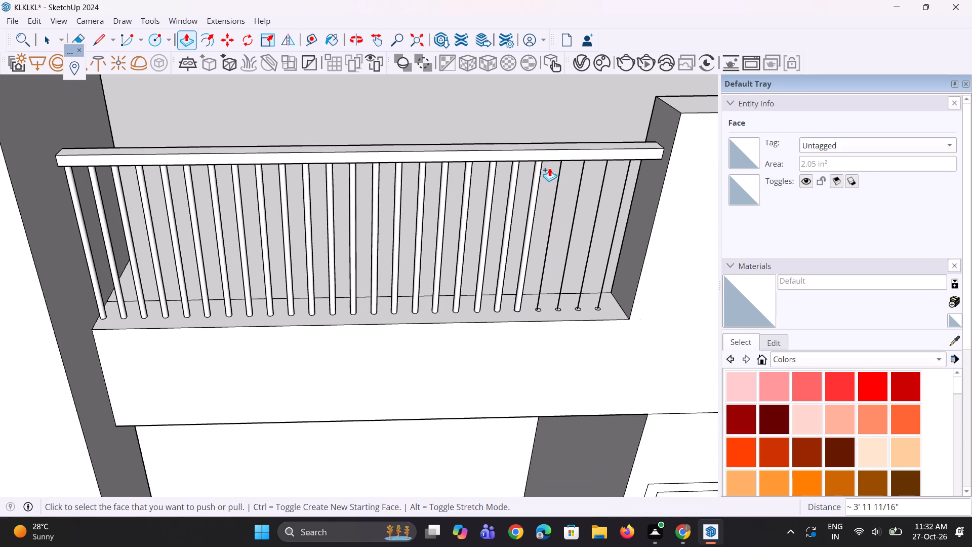
Repeat the same extrusion on the last four circles at the far end of the ledge to complete the row of balusters.
scroll(546, 278, "up", 14)
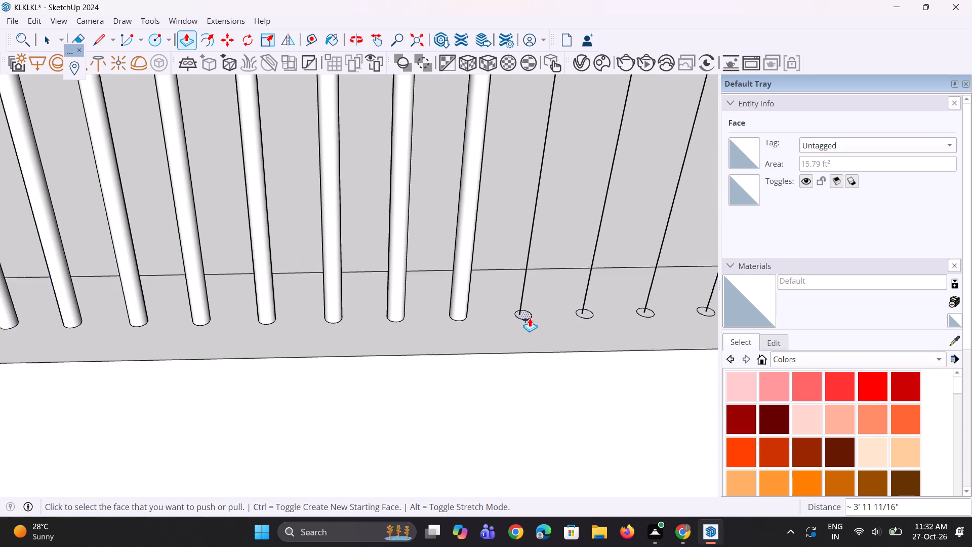
double_click(530, 318)
scroll(657, 312, "up", 3)
scroll(563, 310, "up", 5)
double_click(567, 322)
scroll(369, 354, "down", 4)
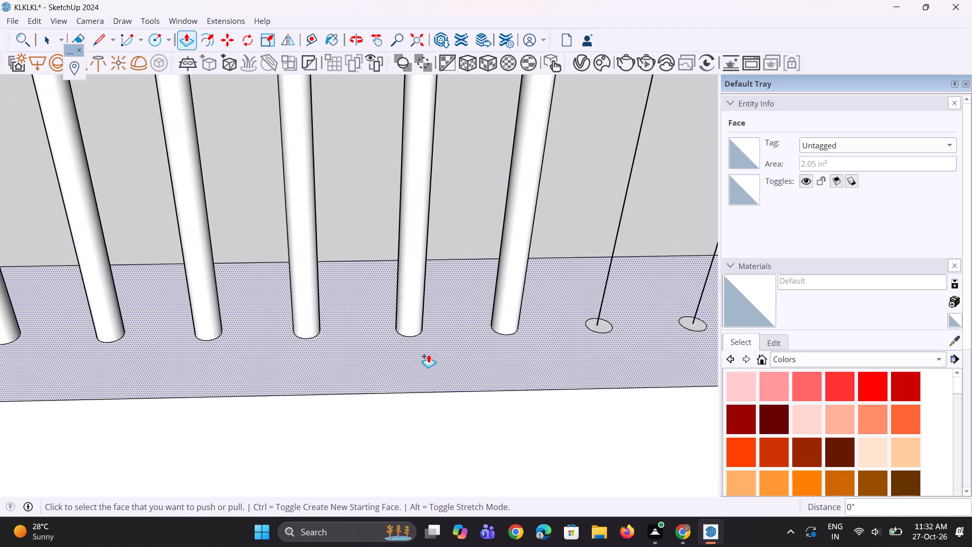
scroll(506, 340, "up", 3)
scroll(607, 333, "up", 6)
double_click(643, 327)
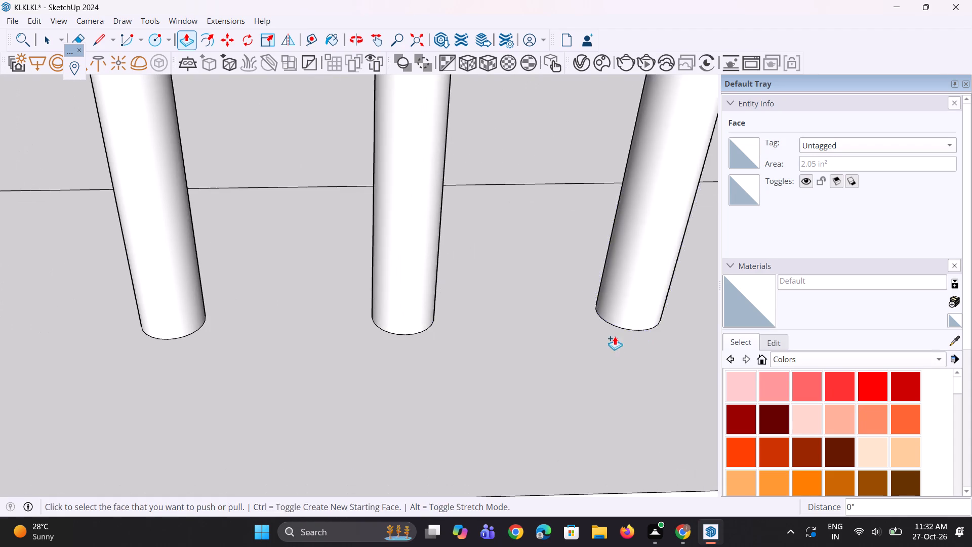
scroll(303, 368, "down", 10)
scroll(534, 350, "up", 3)
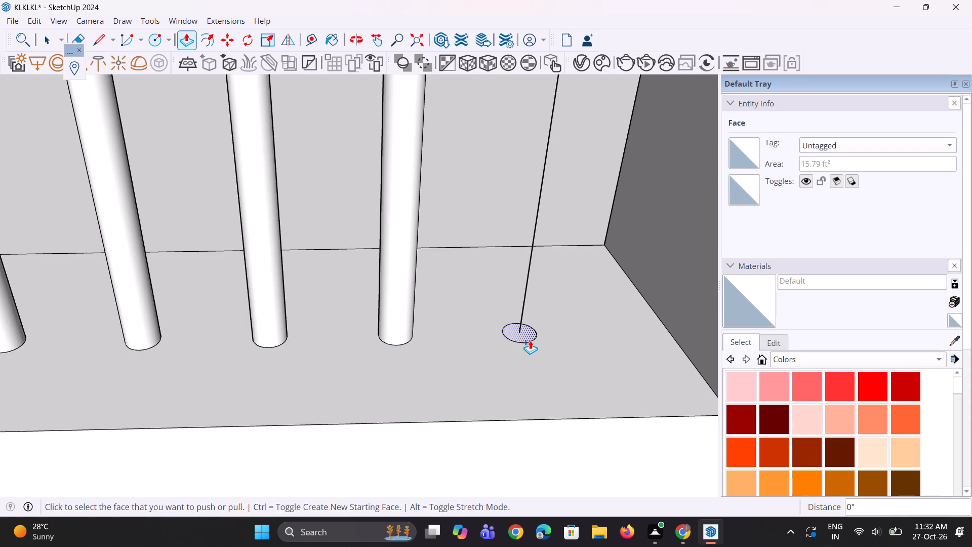
double_click(530, 340)
Inspect the rooftop parapet railing and the whole façade with its lower balcony railings.
scroll(489, 322, "down", 14)
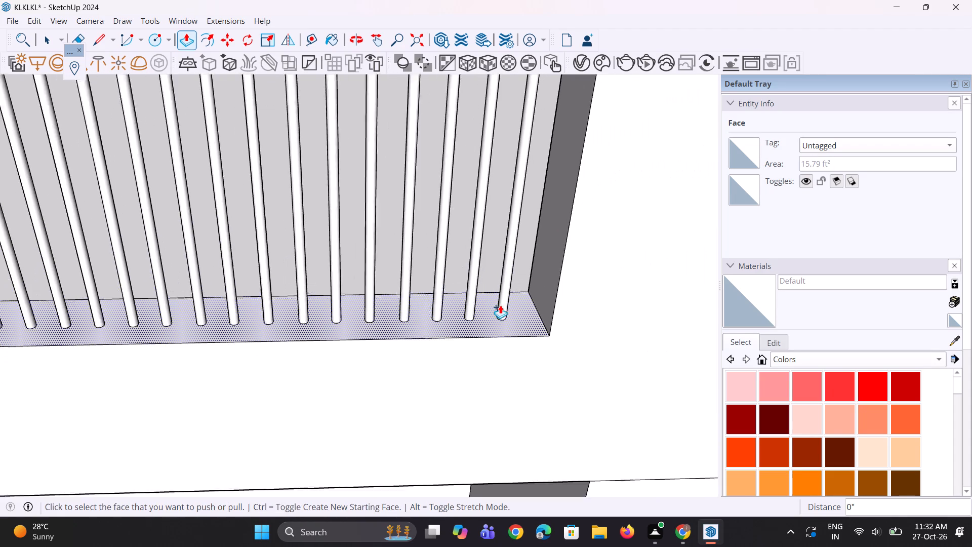
scroll(500, 305, "down", 13)
middle_click_drag(479, 385, 493, 198)
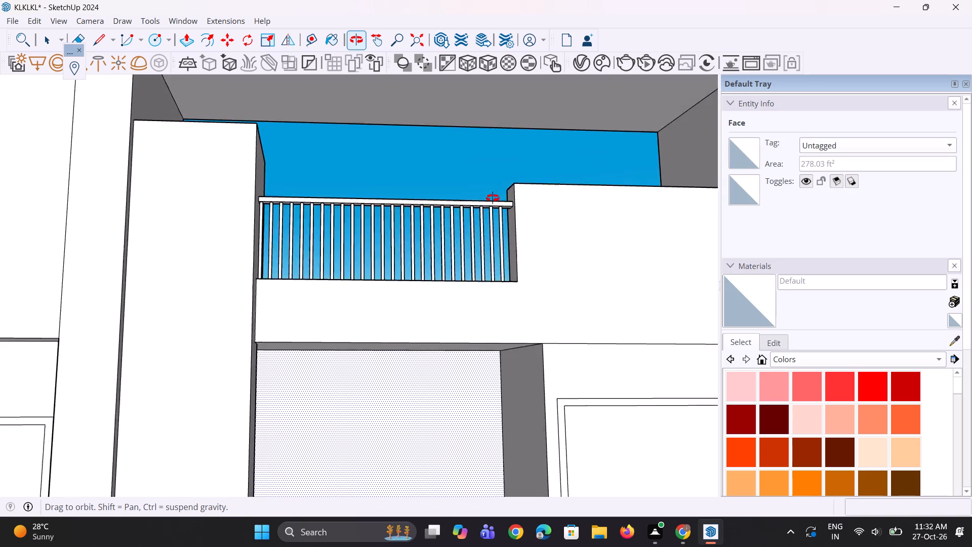
middle_click_drag(493, 198, 431, 375)
scroll(372, 353, "down", 6)
middle_click_drag(386, 347, 382, 280)
key("space")
key("space")
middle_click_drag(121, 331, 99, 298)
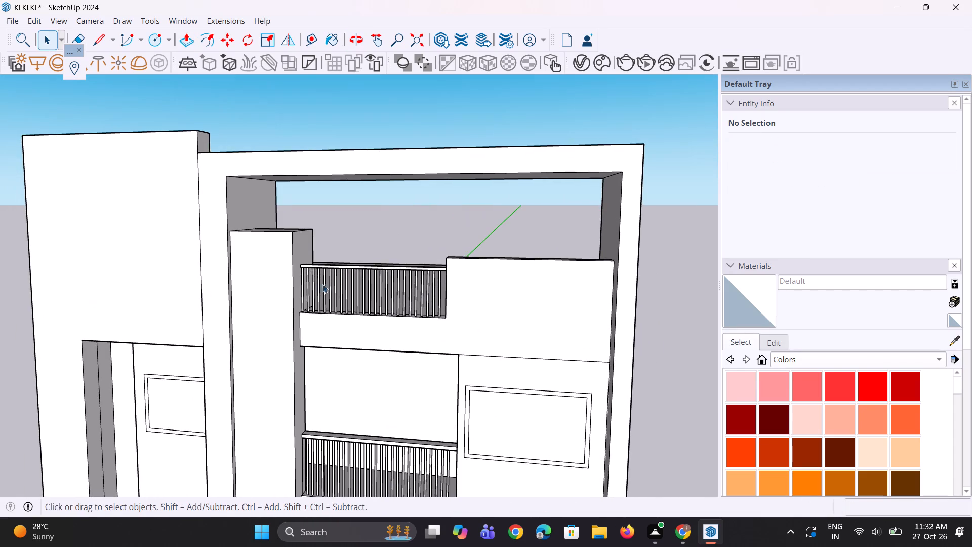
scroll(330, 282, "down", 11)
middle_click_drag(326, 346, 399, 348)
scroll(398, 349, "up", 5)
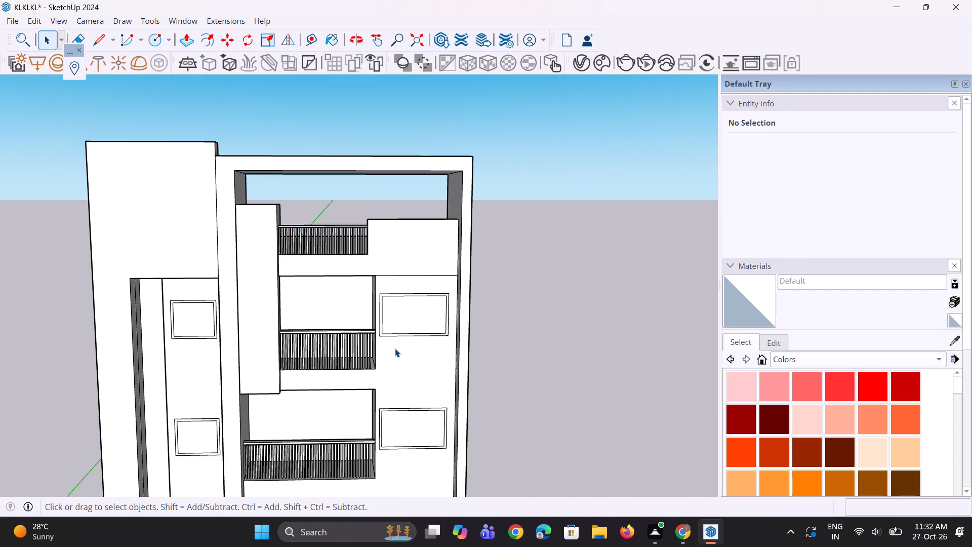
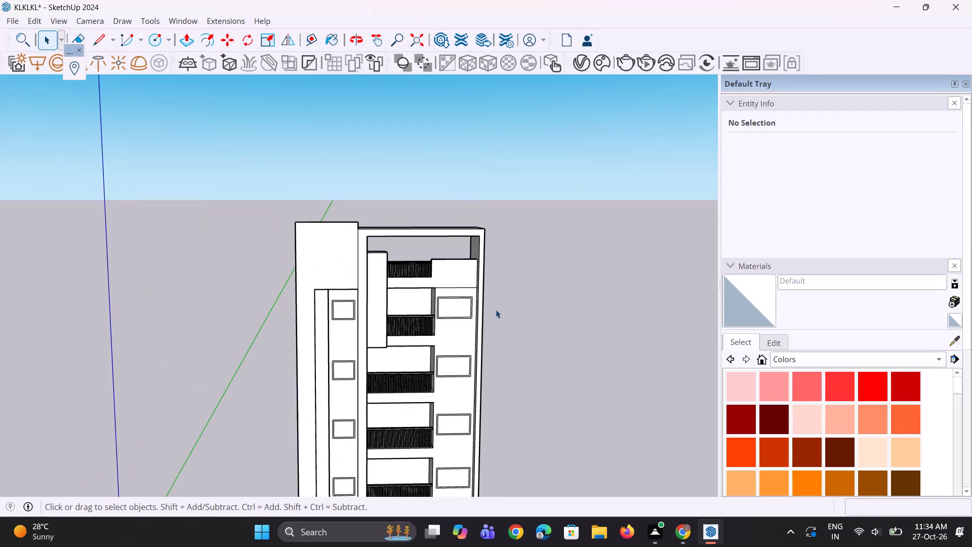
Inspect the whole façade from the front and from slightly above.
middle_click_drag(496, 308, 496, 256)
scroll(496, 256, "up", 1)
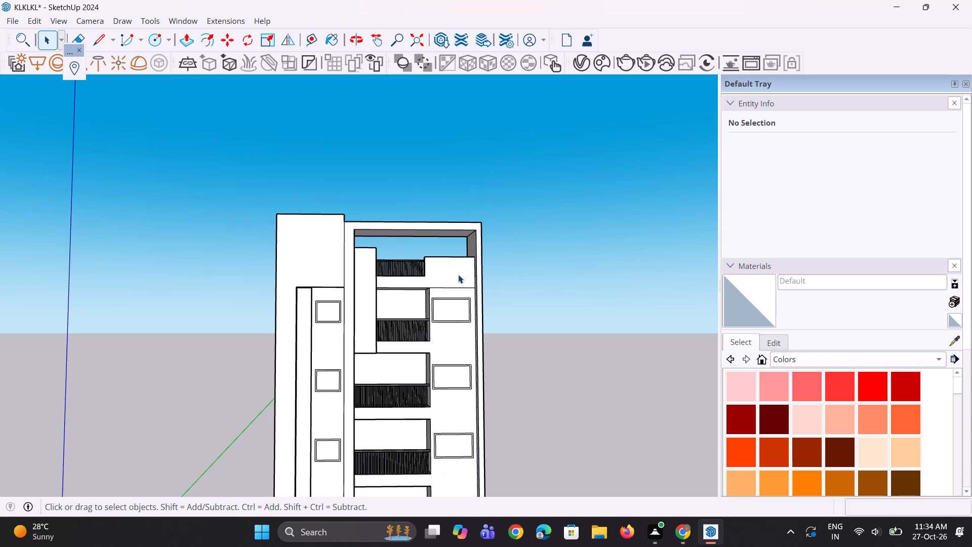
scroll(412, 162, "down", 4)
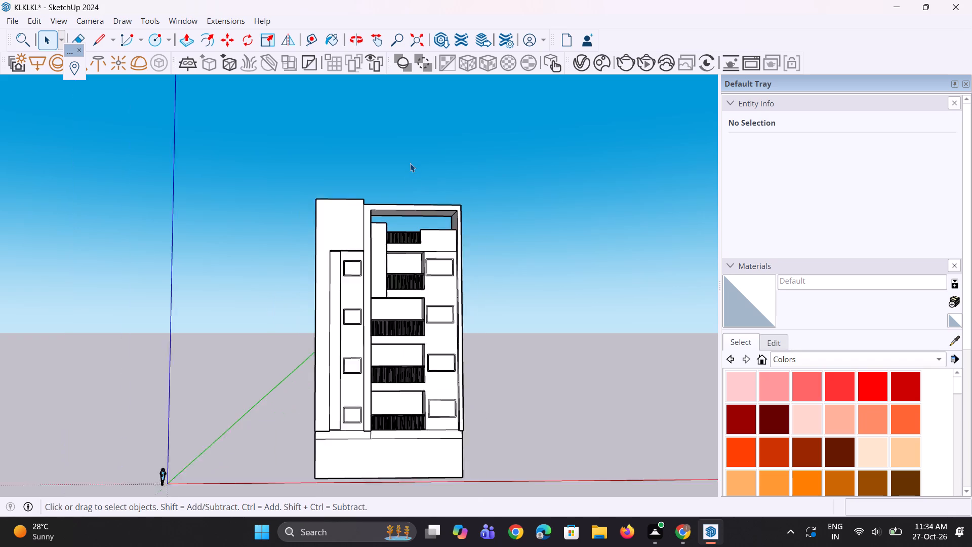
scroll(410, 163, "down", 2)
middle_click_drag(403, 174, 401, 220)
scroll(406, 167, "up", 9)
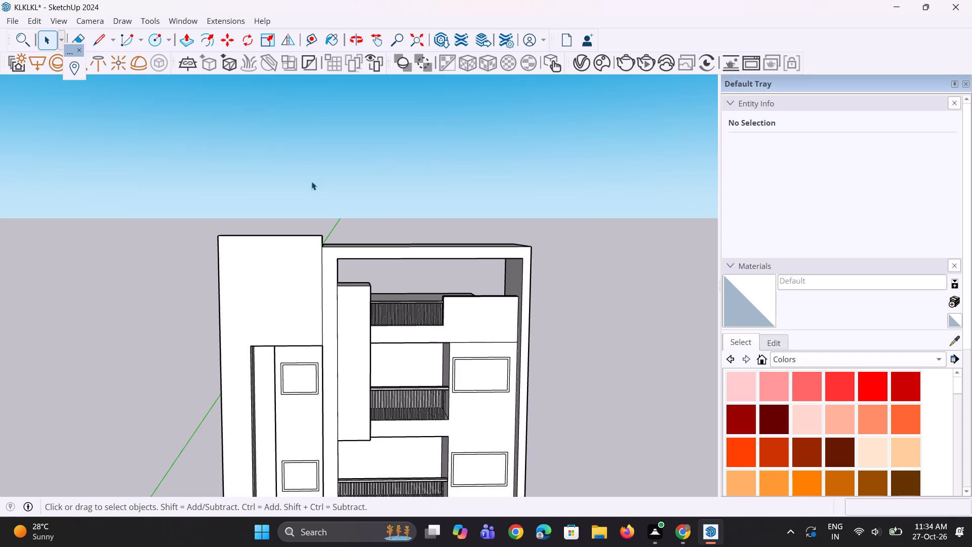
scroll(304, 187, "down", 3)
middle_click_drag(300, 248, 270, 264)
Erase the leftover dividing edges on the inner top and side faces of the tall window recess.
scroll(274, 300, "up", 5)
middle_click_drag(270, 315, 271, 259)
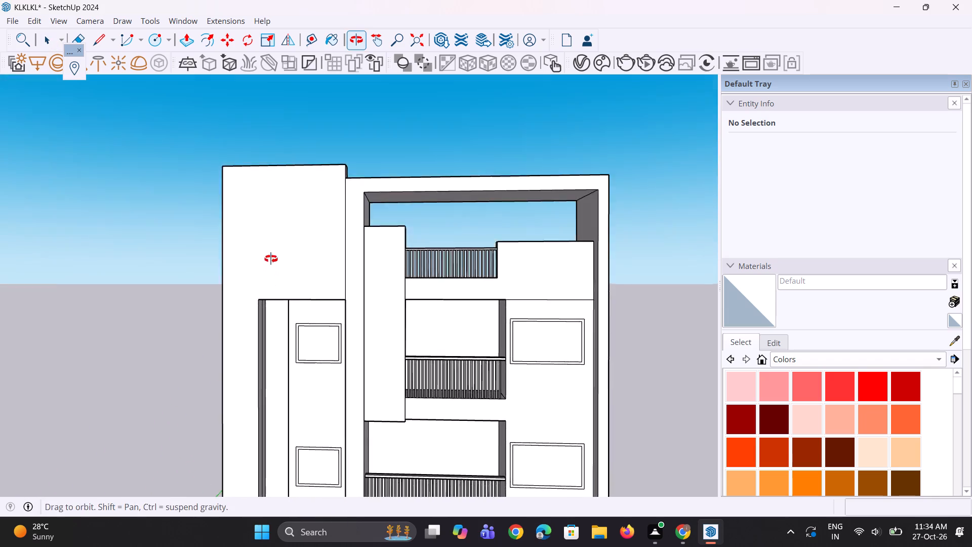
middle_click_drag(271, 259, 271, 250)
scroll(289, 302, "up", 8)
left_click(268, 297)
middle_click_drag(246, 319, 270, 279)
scroll(257, 307, "up", 1)
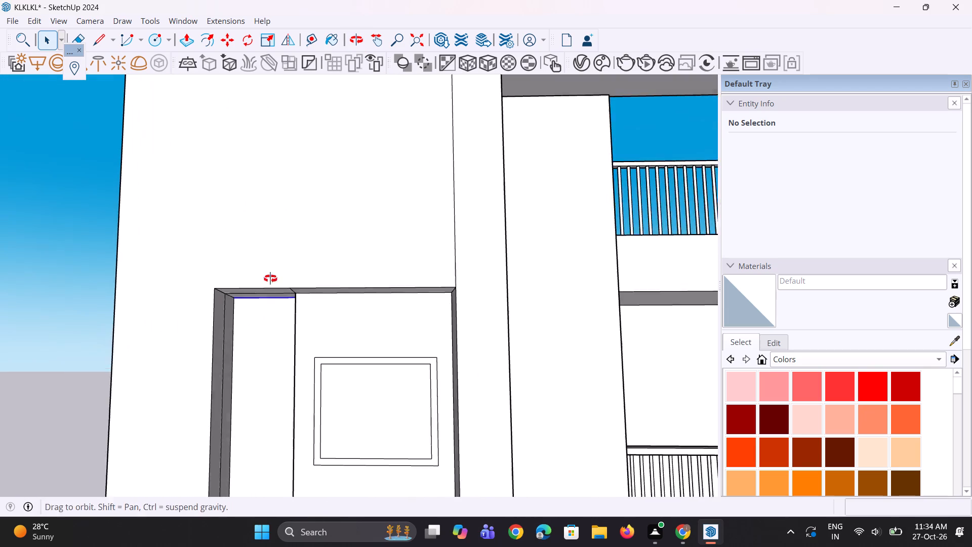
middle_click_drag(270, 279, 270, 274)
scroll(250, 308, "up", 4)
middle_click_drag(243, 309, 216, 292)
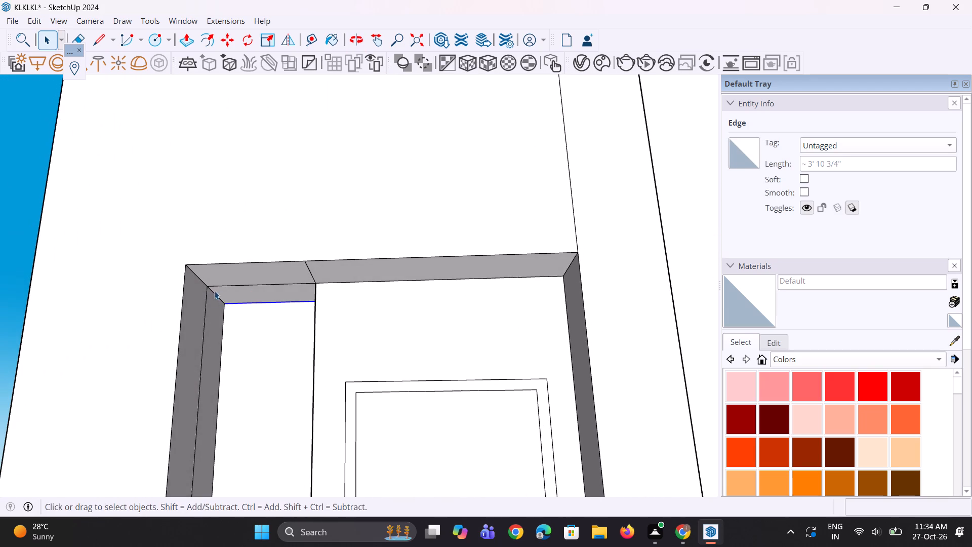
key("e")
left_click(249, 285)
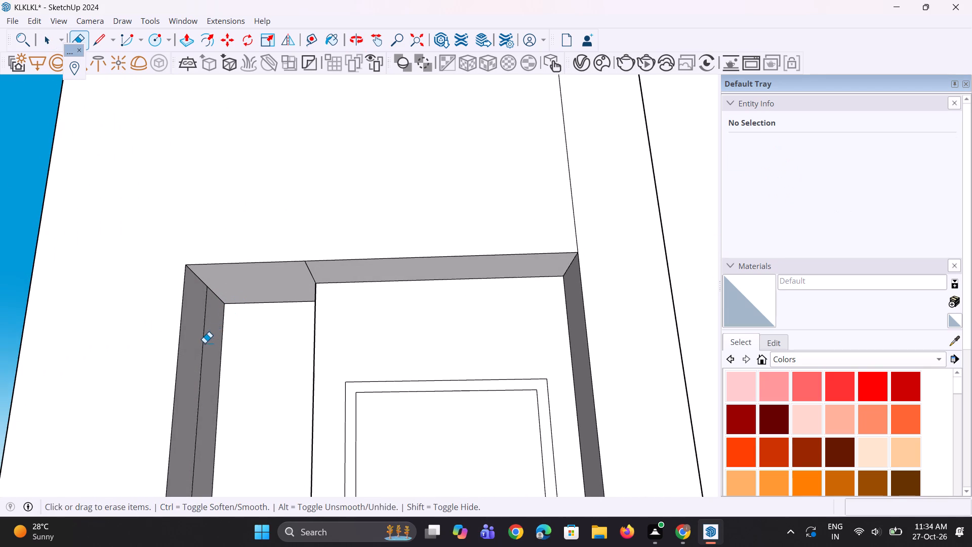
left_click(205, 343)
scroll(288, 300, "up", 1)
middle_click_drag(289, 298, 303, 264)
scroll(305, 264, "up", 2)
left_click_drag(321, 262, 335, 262)
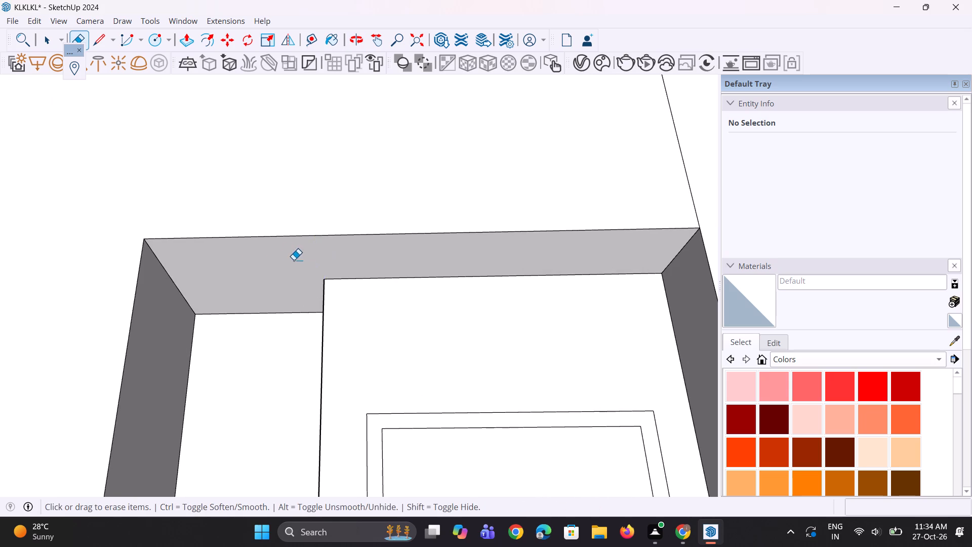
Copy the top edge of the recess's narrow back panel about 11 1/16" straight down to mark off a strip.
scroll(282, 257, "down", 5)
middle_click_drag(344, 321, 366, 408)
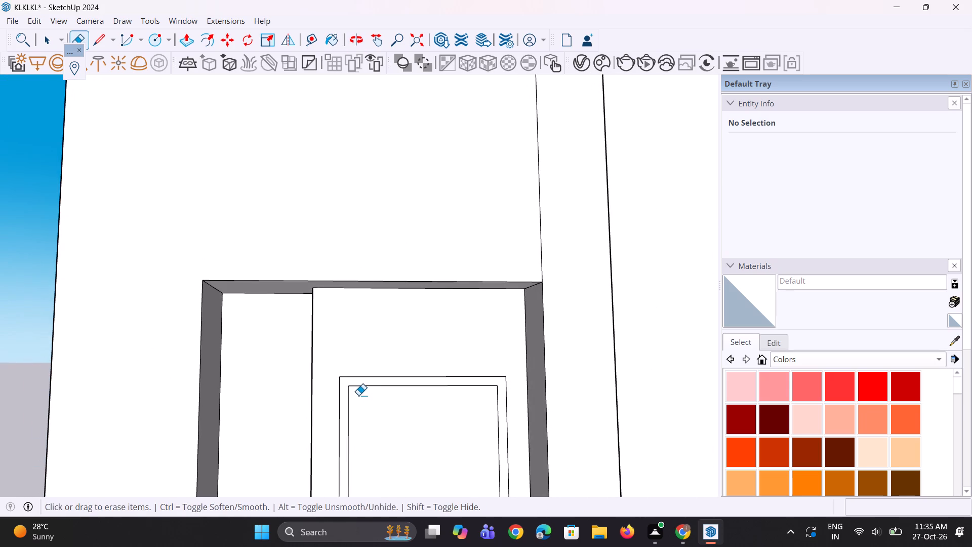
middle_click_drag(355, 396, 370, 408)
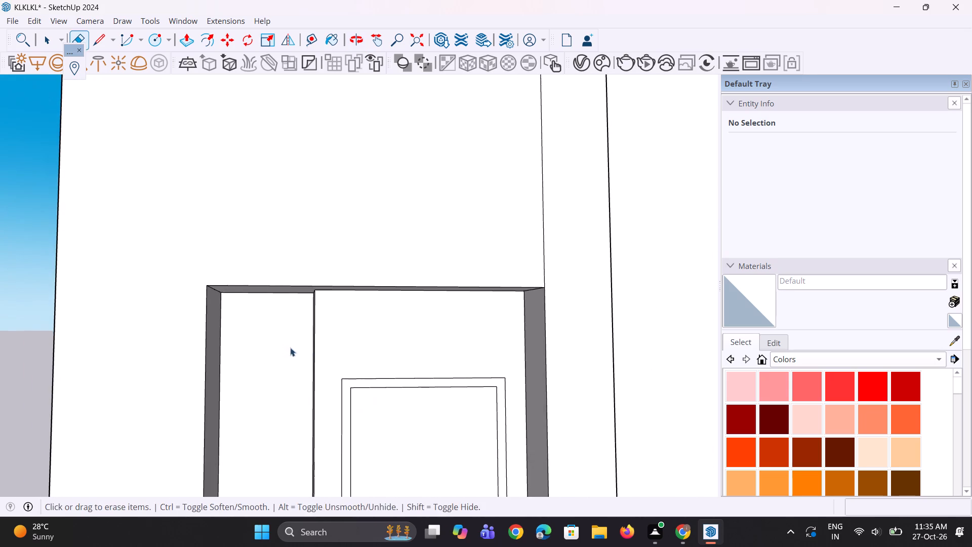
key("space")
scroll(288, 342, "up", 1)
key("space")
left_click(297, 289)
scroll(296, 289, "up", 2)
middle_click_drag(296, 306, 306, 297)
key("m")
scroll(302, 302, "up", 5)
left_click(327, 280)
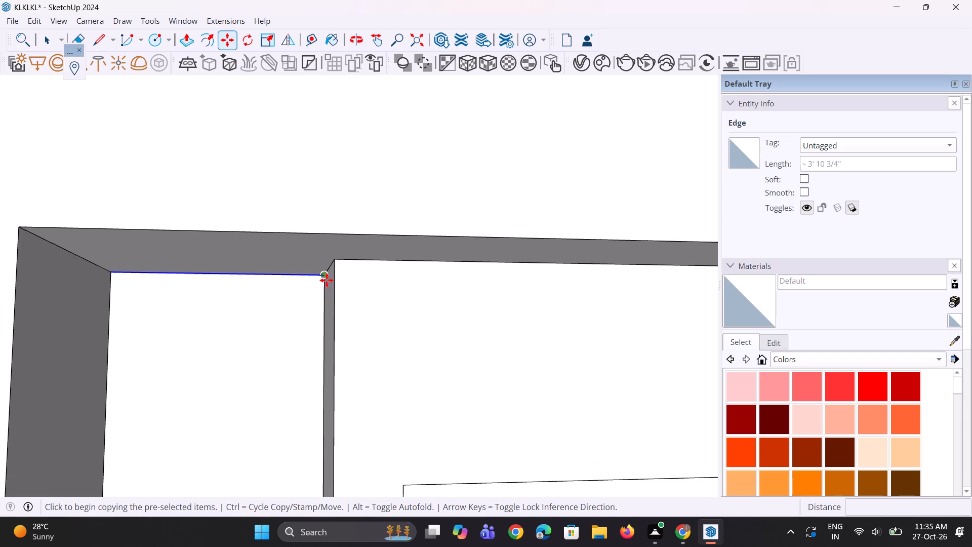
left_click(329, 324)
Push/Pull the marked strip at the top of the narrow panel outward about 11" to form a horizontal slat.
middle_click_drag(313, 335, 282, 359)
key("p")
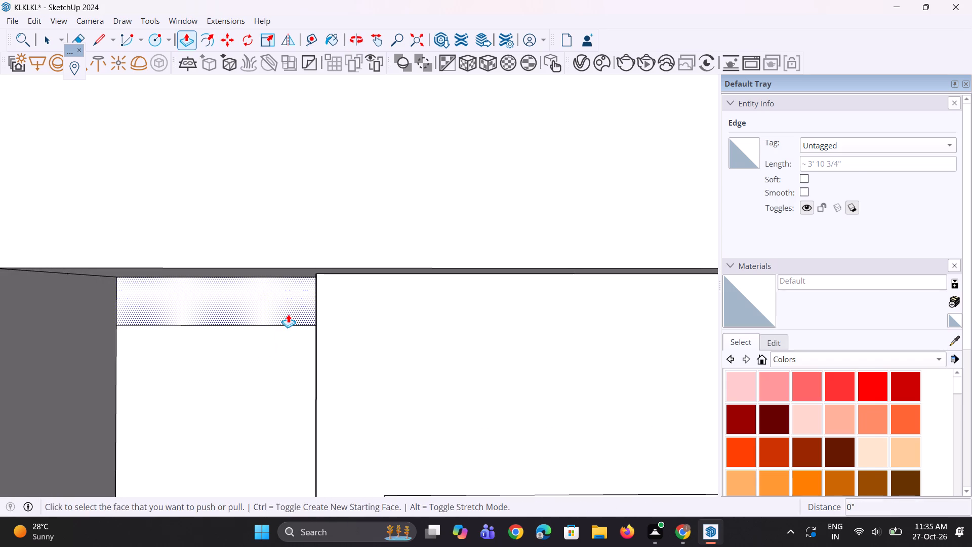
left_click(288, 302)
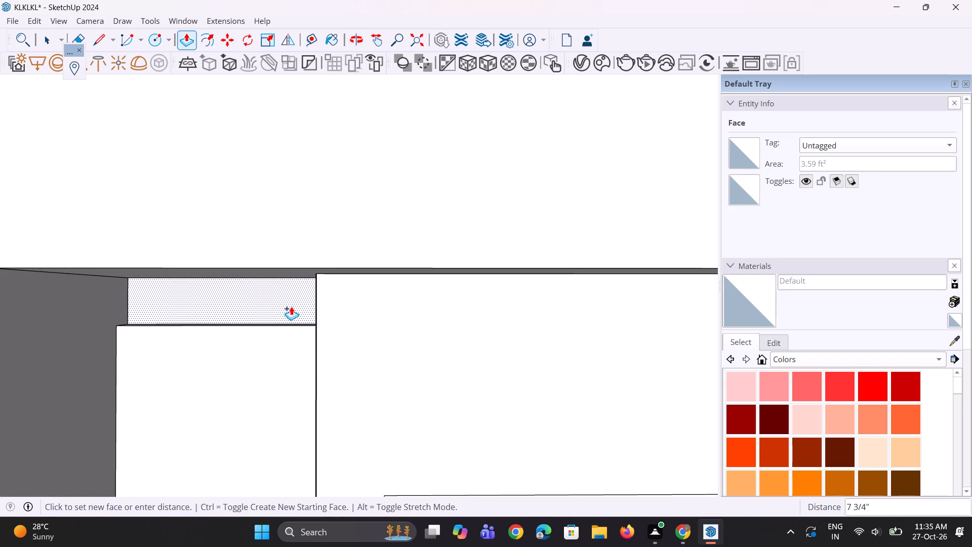
middle_click_drag(287, 312, 327, 216)
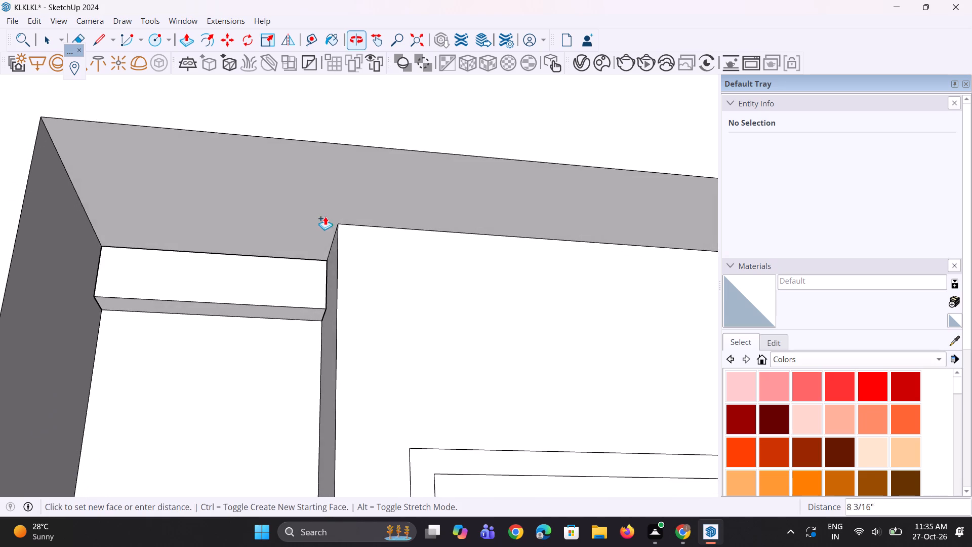
left_click(318, 285)
middle_click_drag(302, 315, 295, 292)
Make a group from the slat's front and underside faces.
key("space")
key("space")
left_click(290, 302)
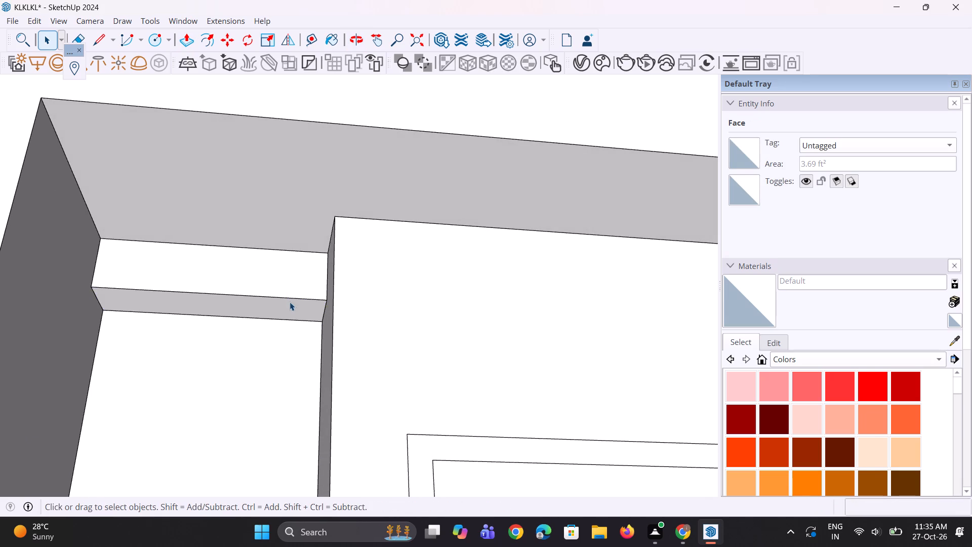
scroll(292, 298, "up", 2)
left_click(297, 286, "ctrl")
right_click(297, 285)
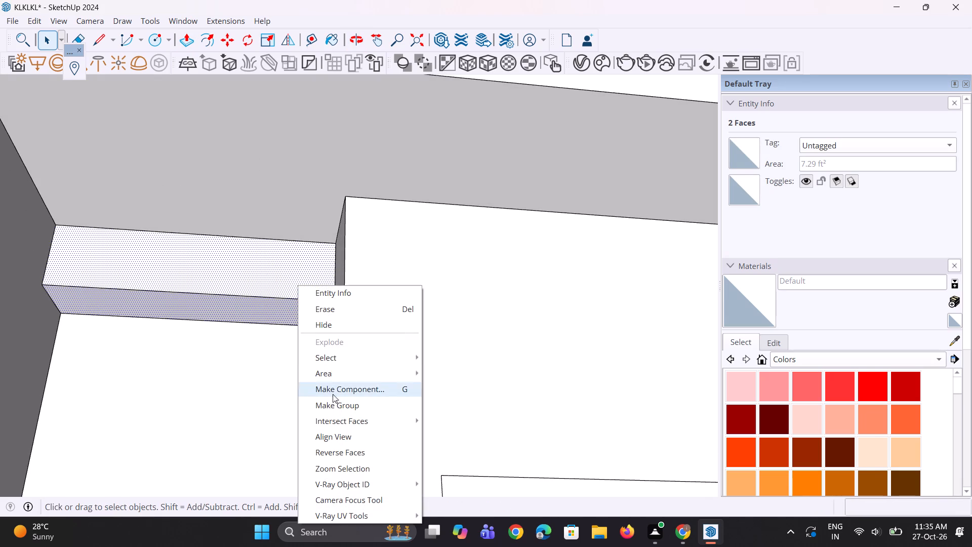
left_click(332, 400)
Copy the slat group about 1' 3 7/16" straight down the edge of the narrow panel.
scroll(296, 257, "down", 9)
middle_click_drag(273, 271, 254, 334)
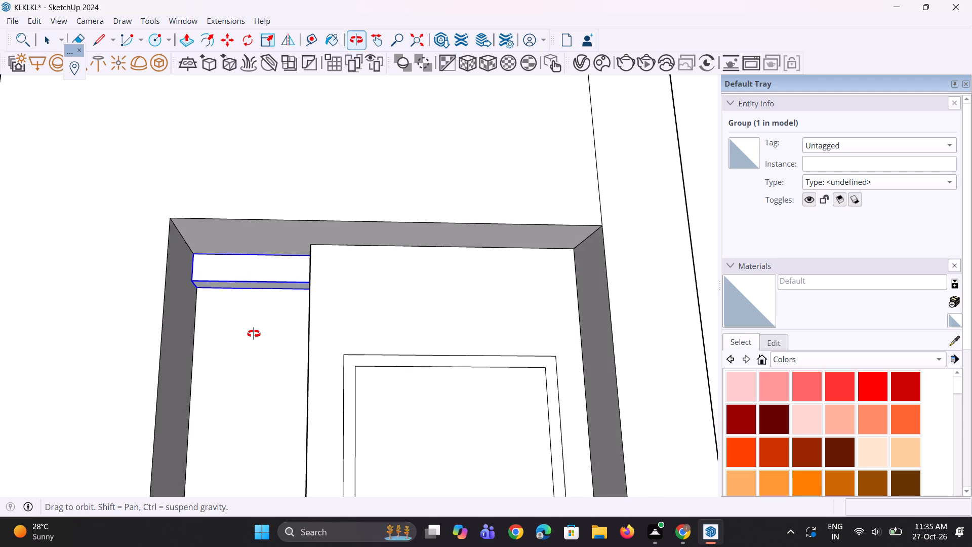
middle_click_drag(254, 334, 266, 330)
scroll(282, 318, "up", 1)
key("m")
scroll(295, 310, "up", 5)
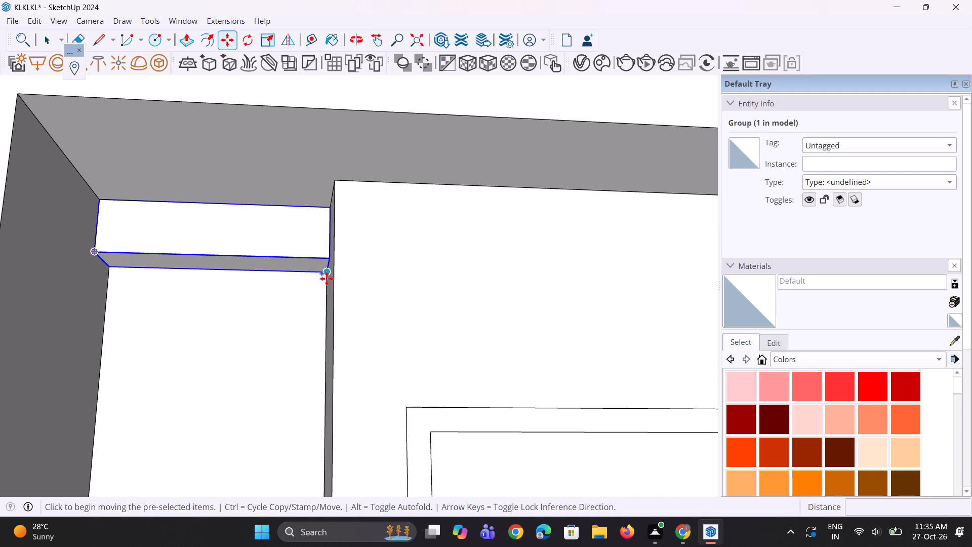
left_click(327, 279)
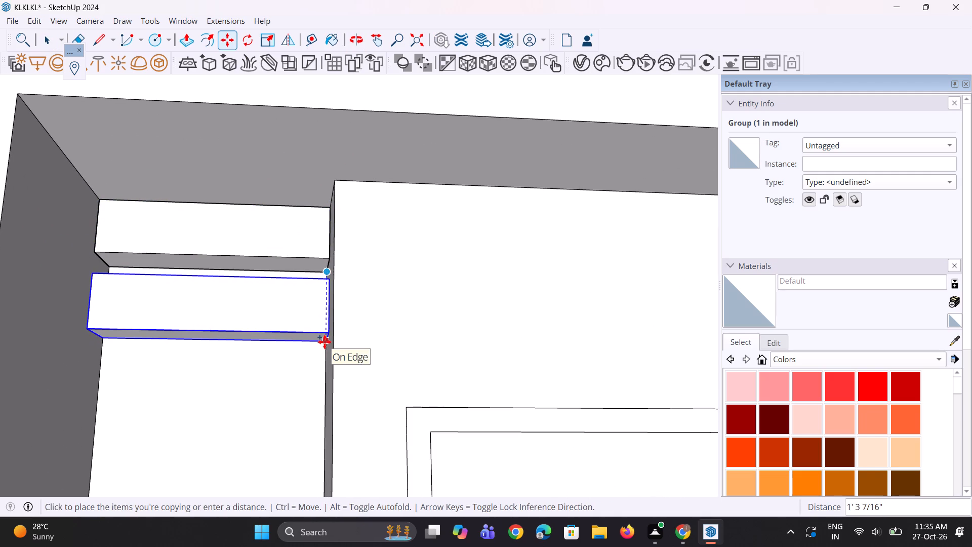
left_click(326, 340)
Multiply the slat copy by 70 to array slats down the narrow panel.
scroll(281, 236, "down", 5)
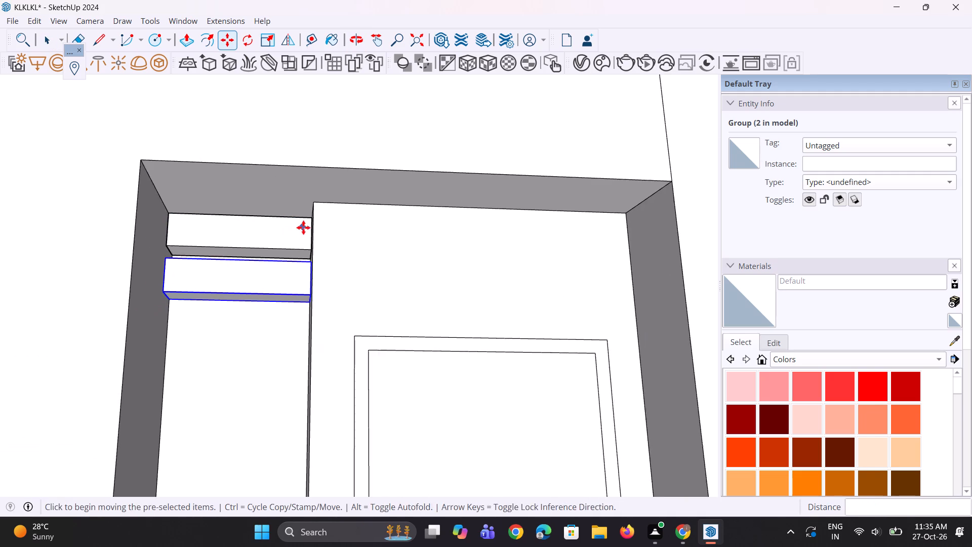
middle_click_drag(296, 239, 264, 304)
middle_click_drag(144, 354, 212, 314)
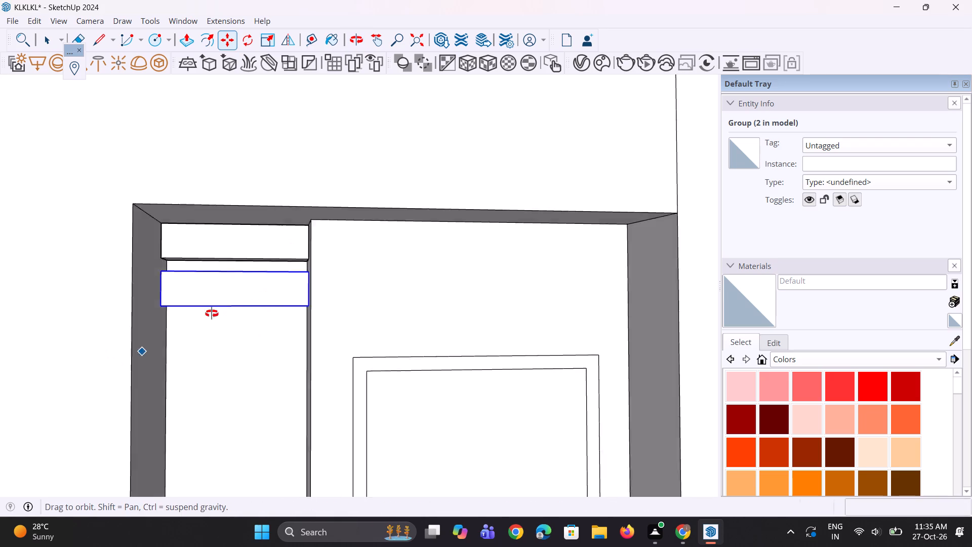
middle_click_drag(212, 314, 226, 124)
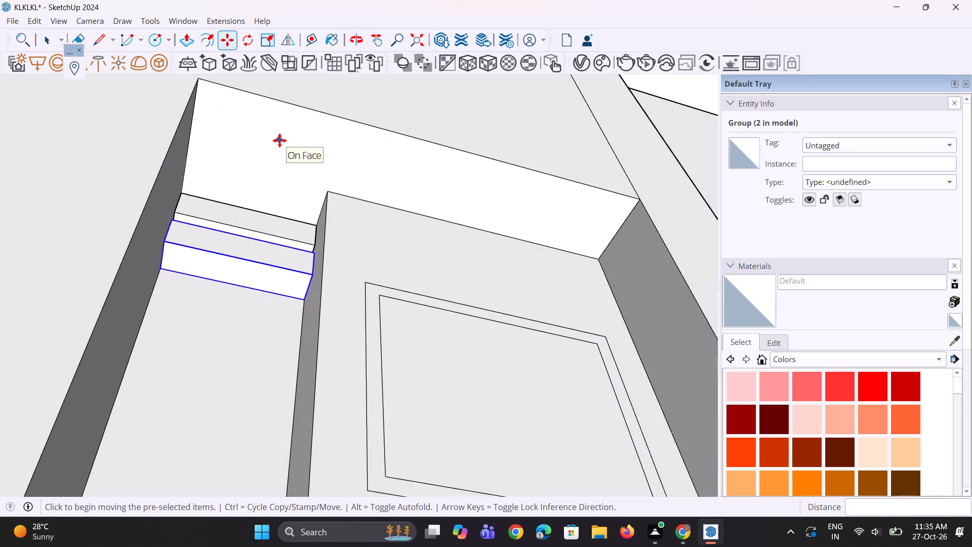
key("asterisk")
type("70")
key("Return")
Delete the surplus slats projecting below the underside of the building base.
scroll(313, 130, "down", 7)
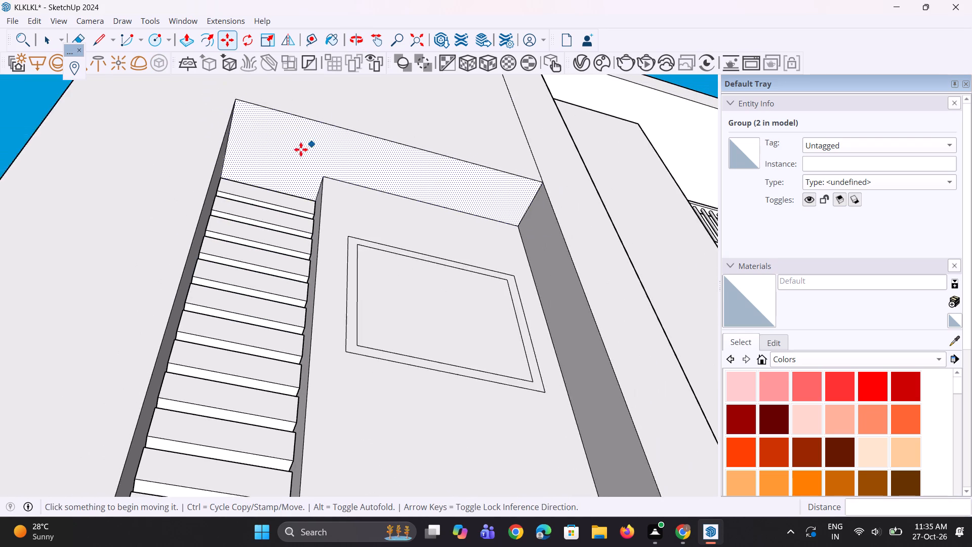
scroll(267, 178, "down", 15)
scroll(274, 169, "down", 11)
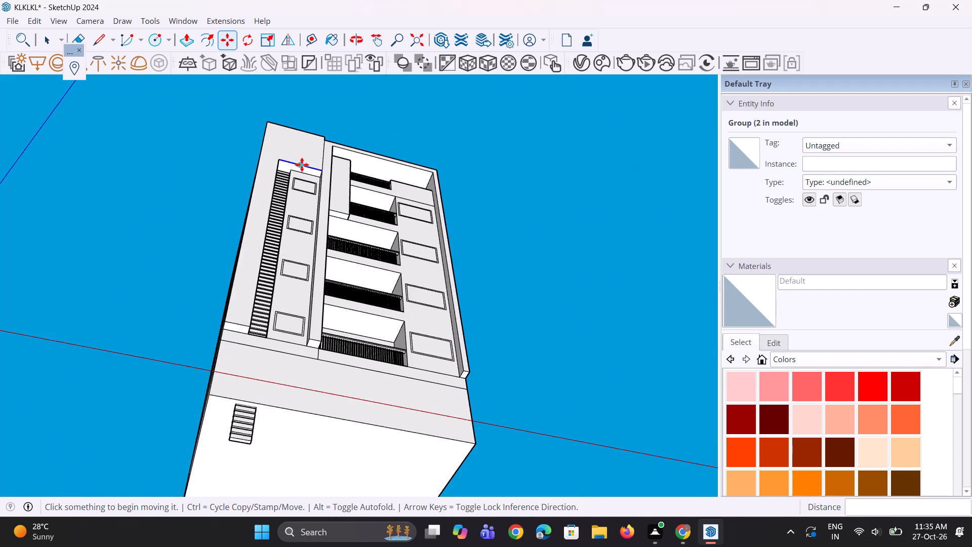
middle_click_drag(309, 179, 292, 234)
scroll(281, 216, "down", 4)
scroll(256, 340, "up", 7)
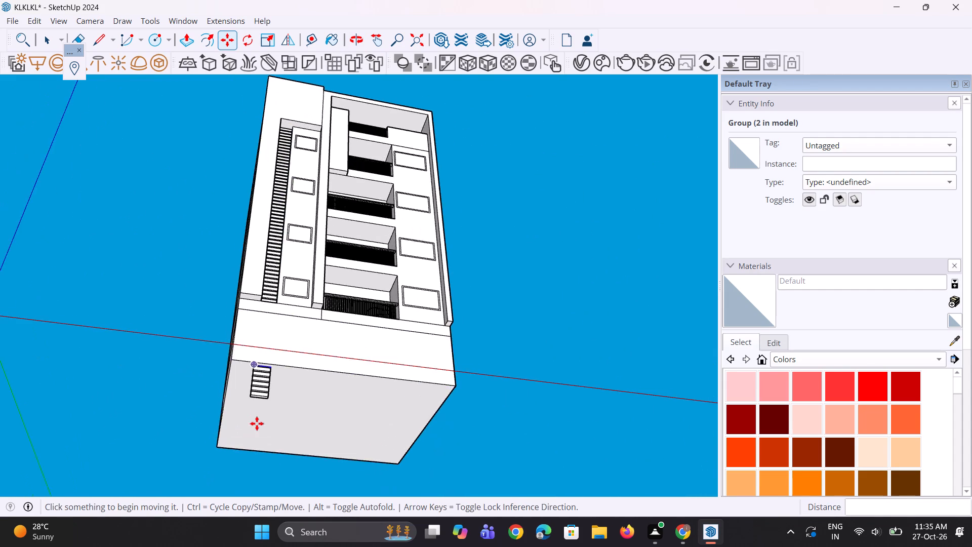
scroll(257, 423, "up", 5)
key("space")
key("space")
scroll(259, 386, "up", 3)
left_click(257, 378)
key("Delete")
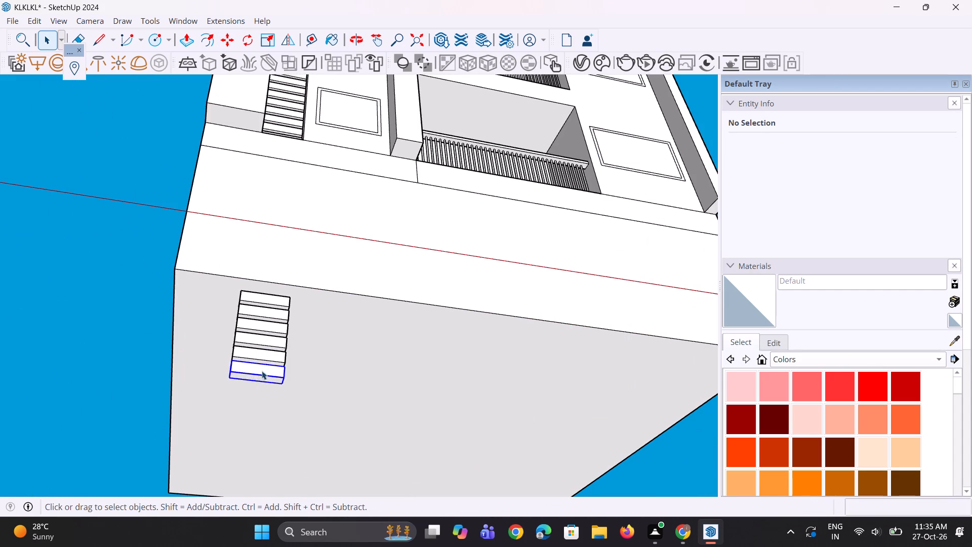
left_click(266, 359)
key("Delete")
left_click(268, 344)
key("Delete")
left_click(270, 330)
key("Delete")
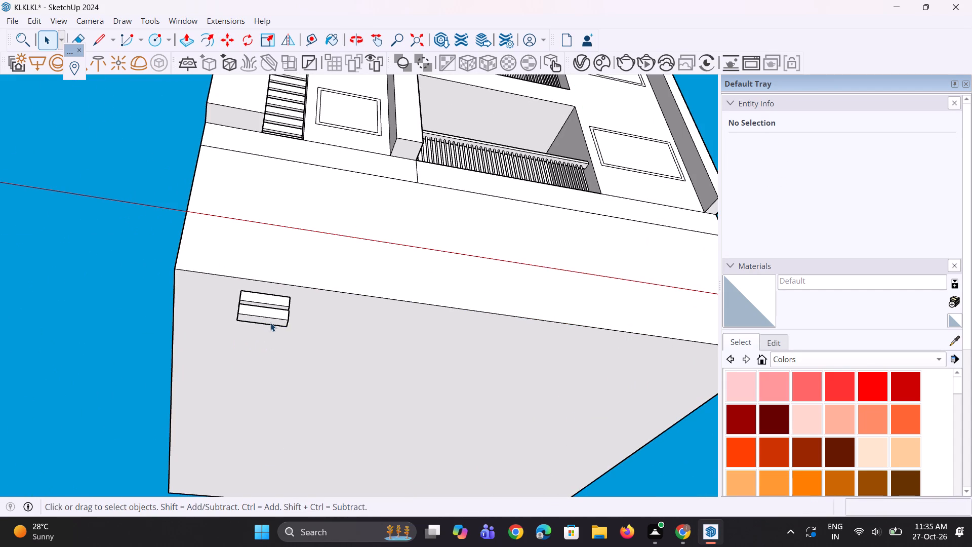
left_click(271, 319)
key("Delete")
left_click(273, 304)
key("Delete")
Delete the lowest slat at the bottom of the tall recess, just above the base ledge.
scroll(299, 279, "up", 1)
middle_click_drag(299, 279, 251, 414)
scroll(261, 344, "down", 6)
middle_click_drag(255, 359, 243, 514)
scroll(234, 268, "up", 12)
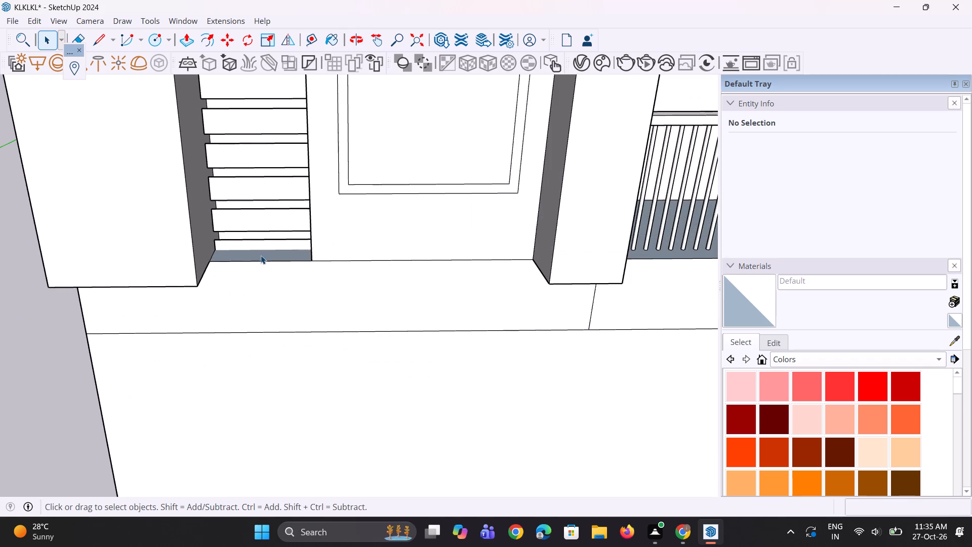
left_click(272, 247)
key("Delete")
Inspect the column of slats from the base ledge upward and together with the whole façade.
scroll(277, 311, "down", 5)
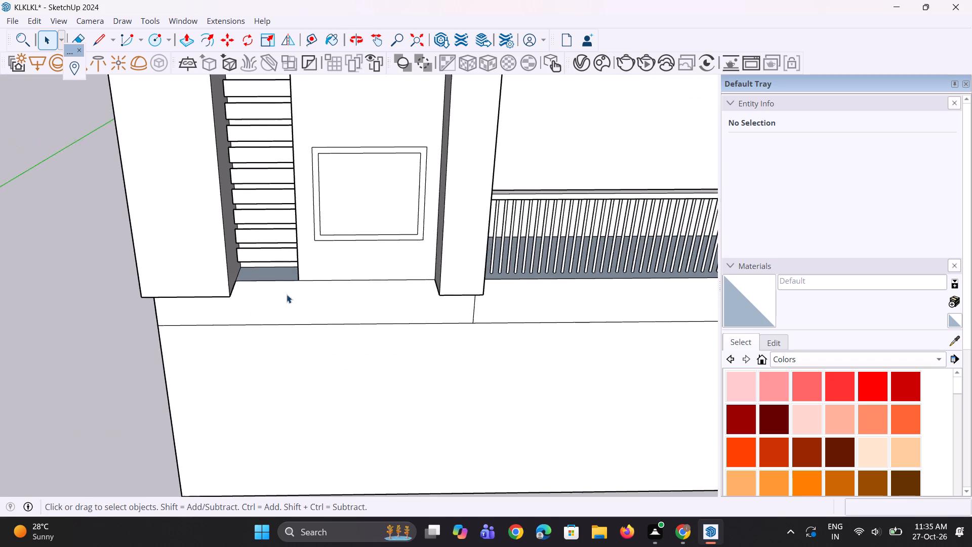
middle_click_drag(292, 286, 320, 207)
scroll(269, 320, "down", 5)
scroll(272, 308, "up", 1)
middle_click_drag(272, 305, 245, 289)
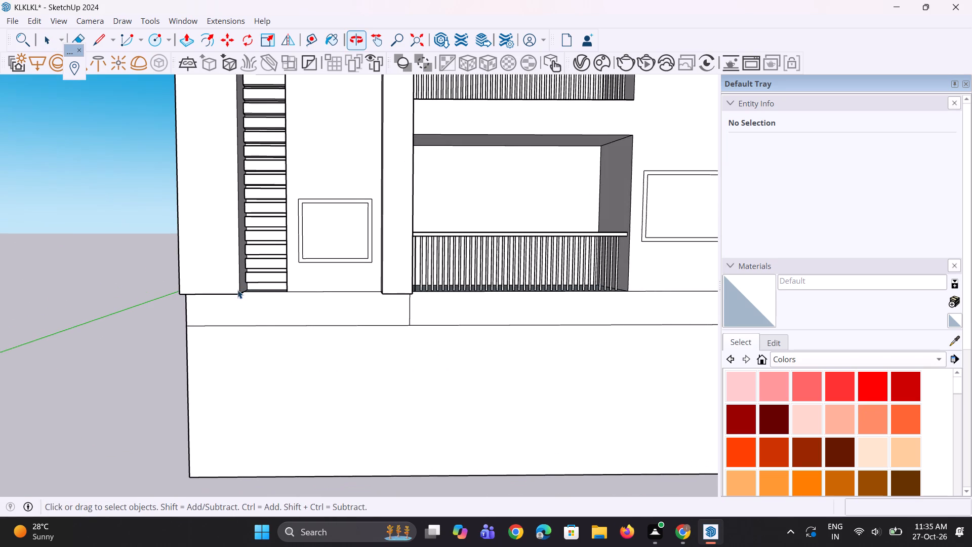
scroll(226, 348, "down", 1)
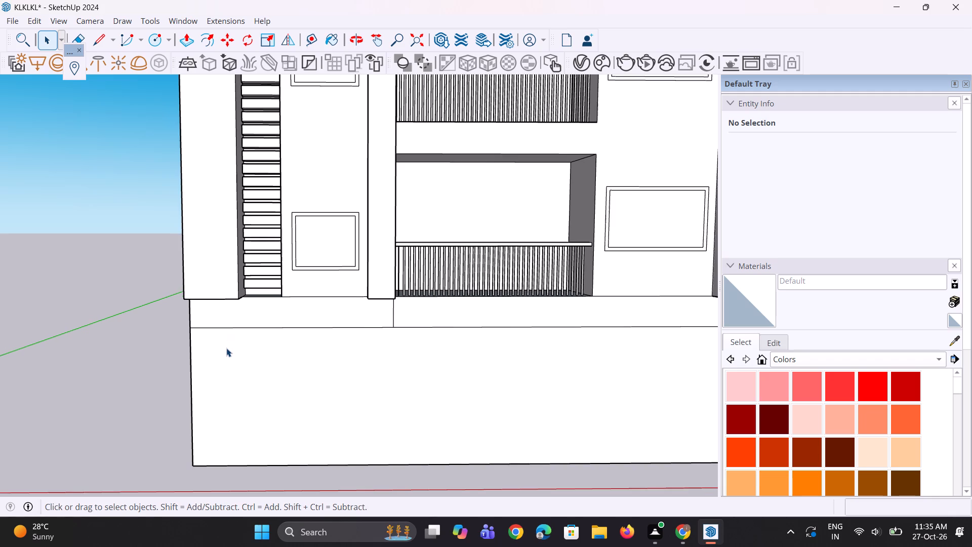
scroll(250, 343, "down", 6)
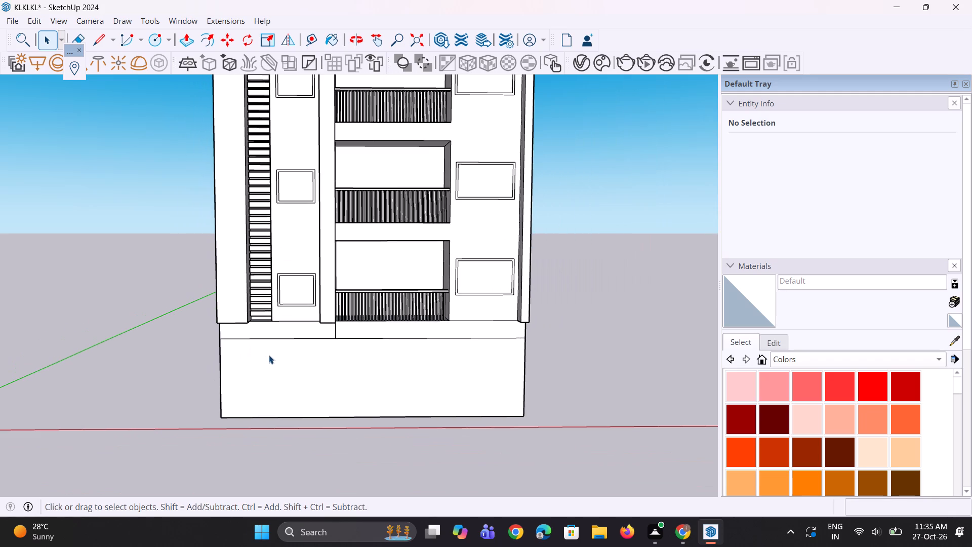
scroll(298, 406, "down", 4)
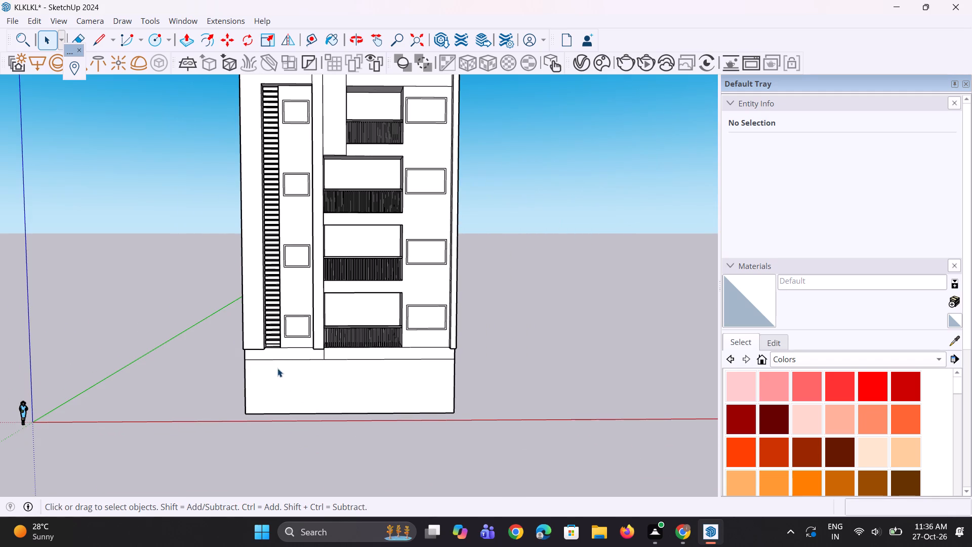
scroll(284, 410, "down", 5)
middle_click_drag(290, 404, 287, 381)
scroll(258, 172, "up", 4)
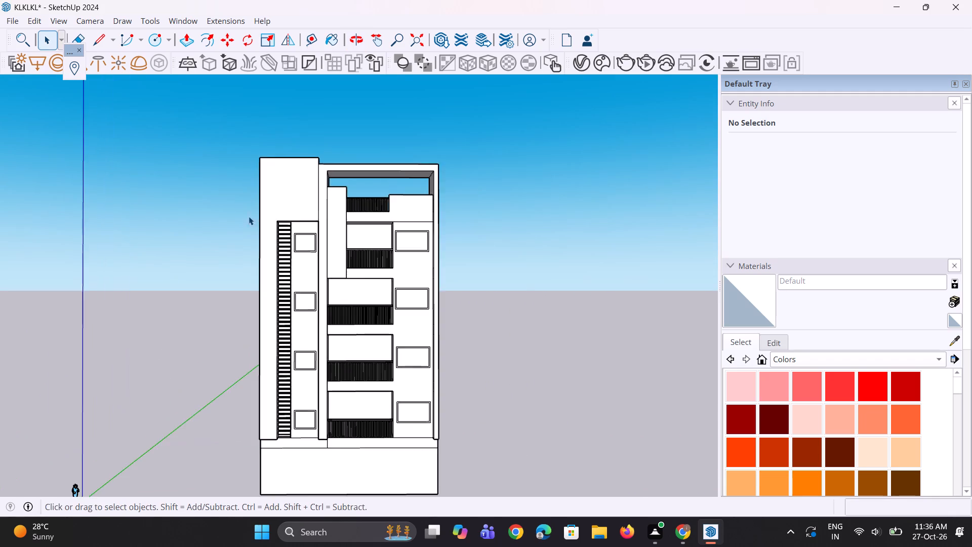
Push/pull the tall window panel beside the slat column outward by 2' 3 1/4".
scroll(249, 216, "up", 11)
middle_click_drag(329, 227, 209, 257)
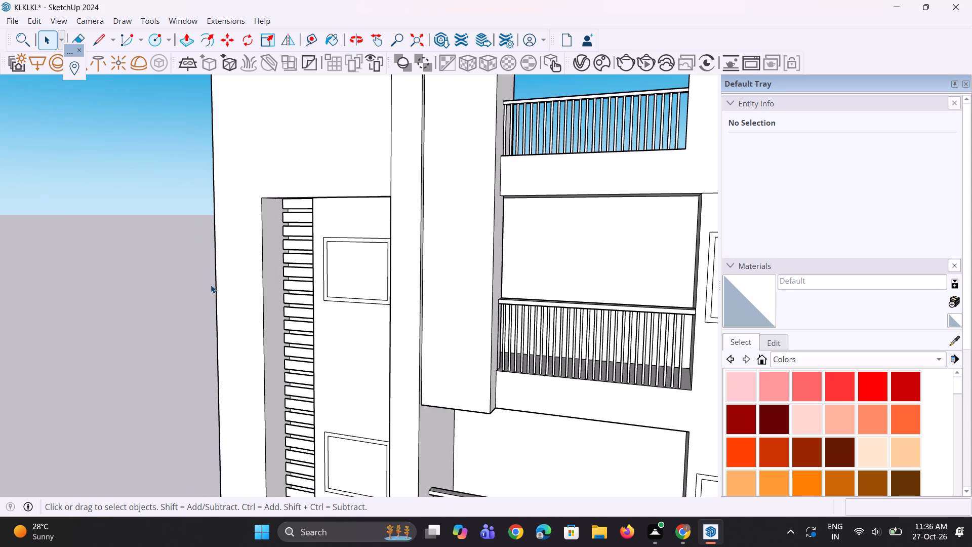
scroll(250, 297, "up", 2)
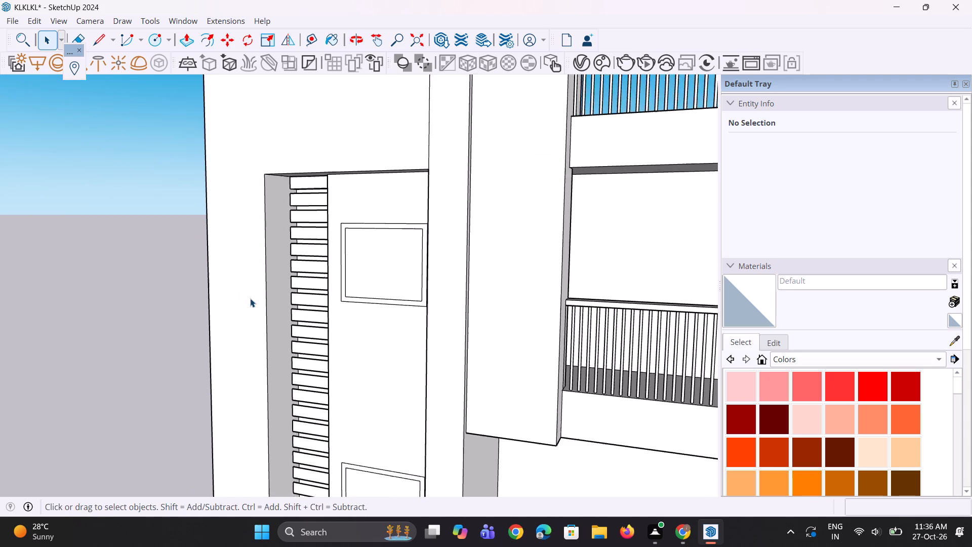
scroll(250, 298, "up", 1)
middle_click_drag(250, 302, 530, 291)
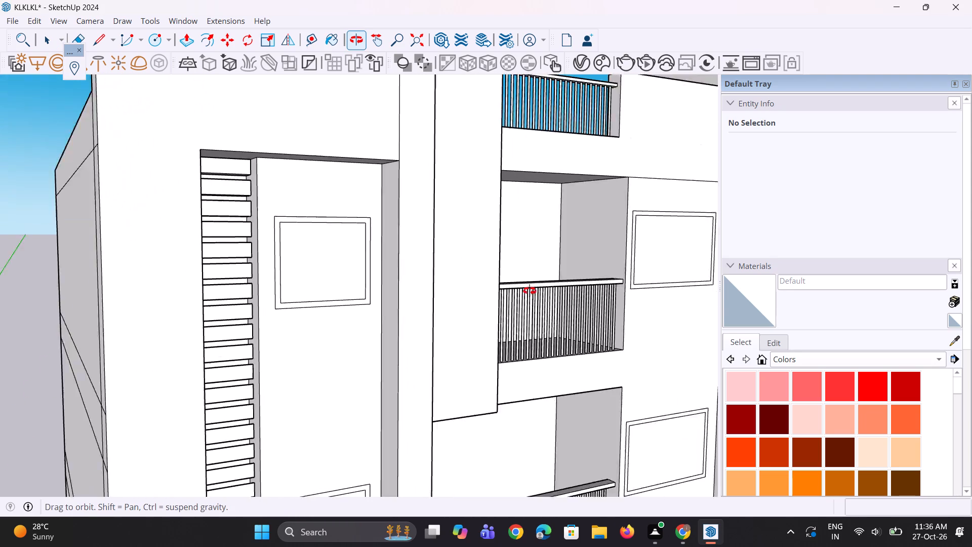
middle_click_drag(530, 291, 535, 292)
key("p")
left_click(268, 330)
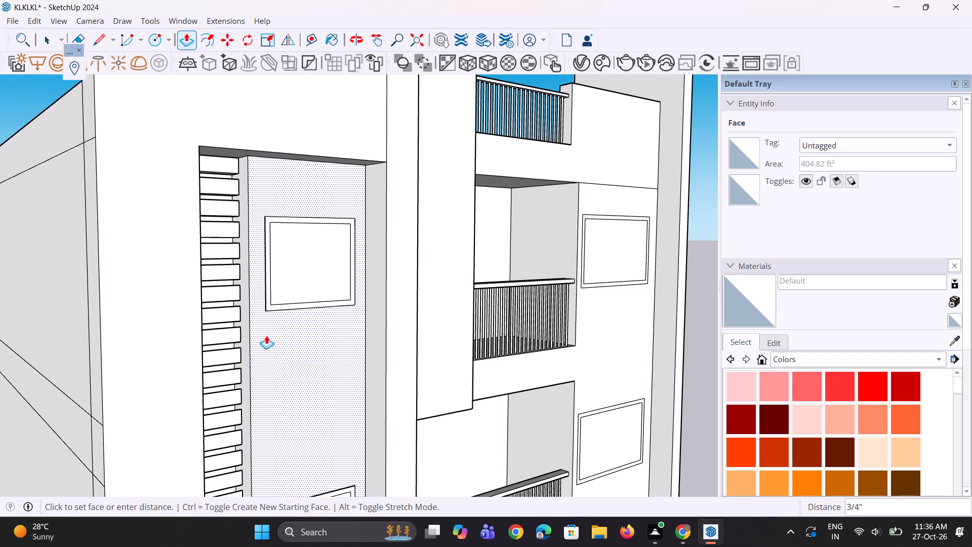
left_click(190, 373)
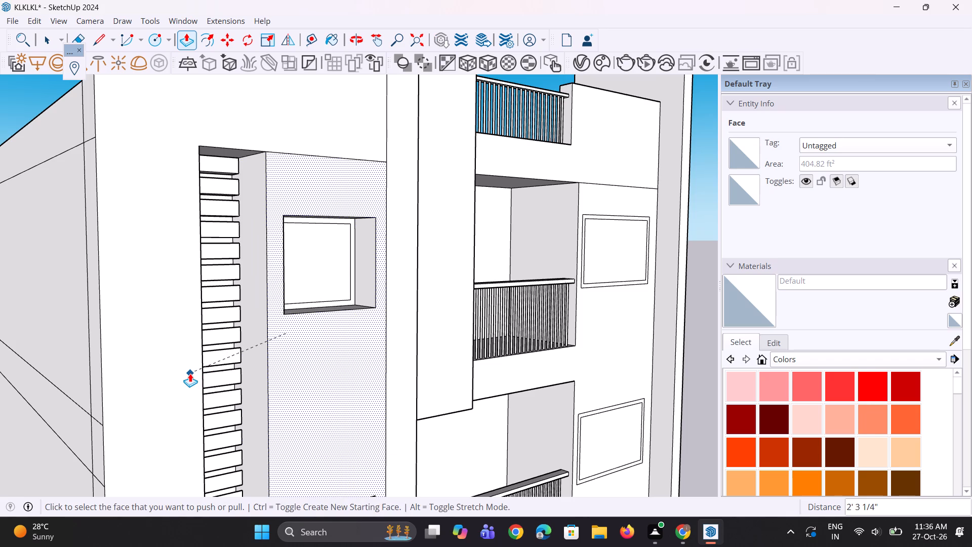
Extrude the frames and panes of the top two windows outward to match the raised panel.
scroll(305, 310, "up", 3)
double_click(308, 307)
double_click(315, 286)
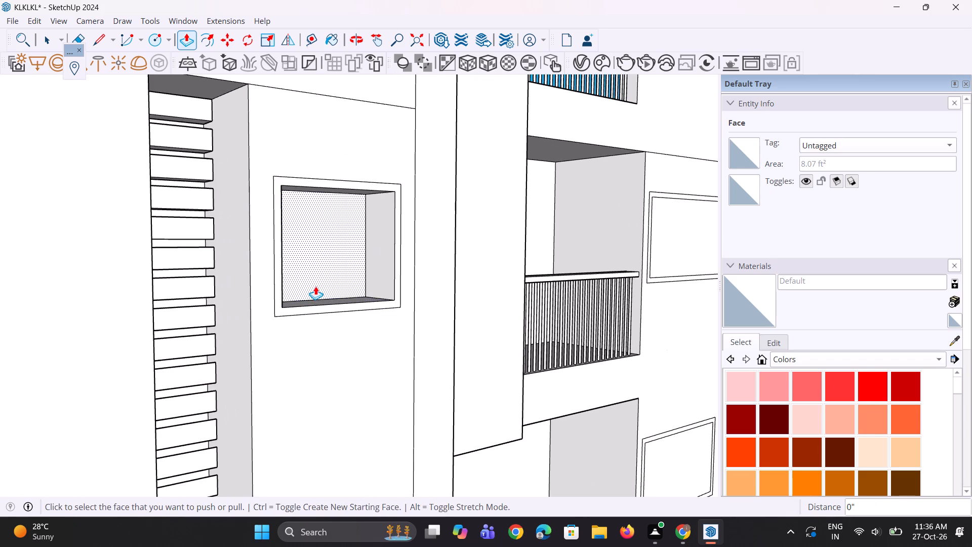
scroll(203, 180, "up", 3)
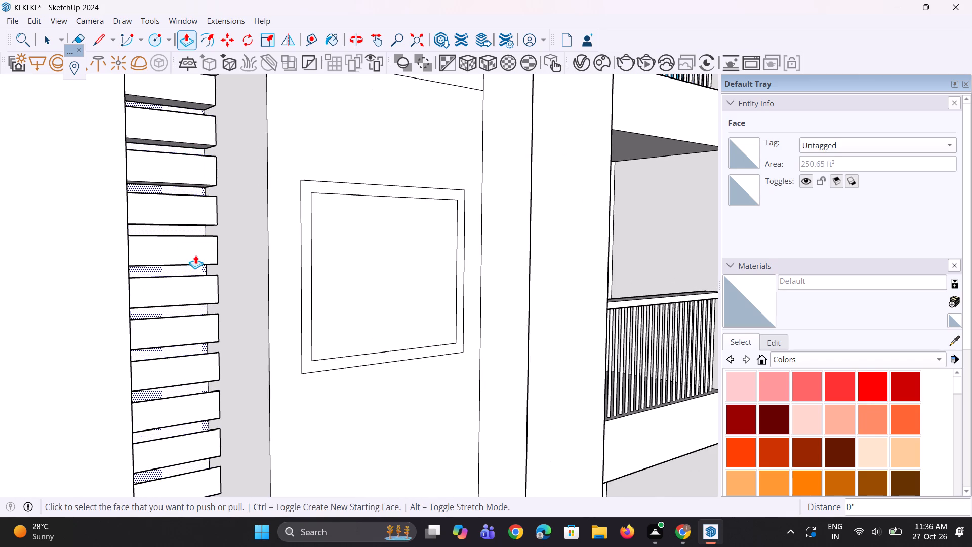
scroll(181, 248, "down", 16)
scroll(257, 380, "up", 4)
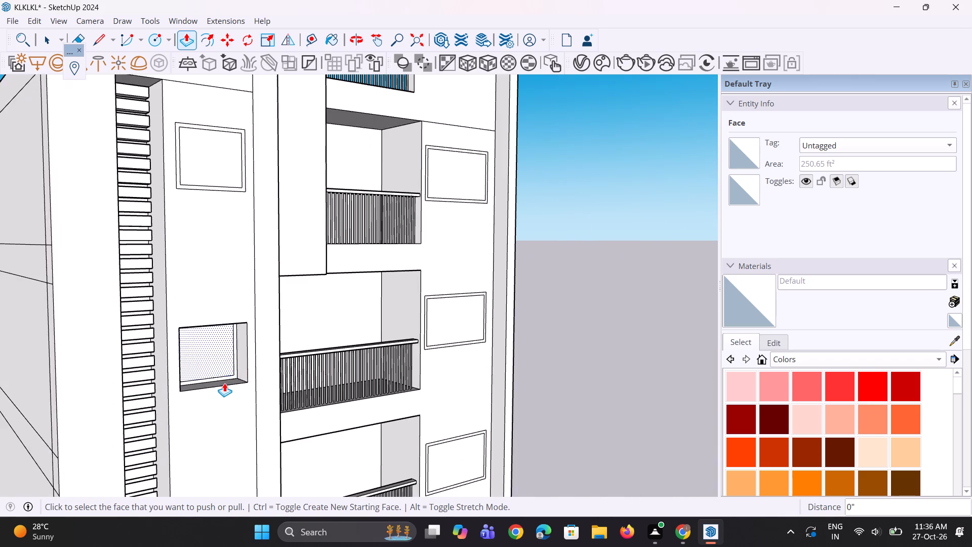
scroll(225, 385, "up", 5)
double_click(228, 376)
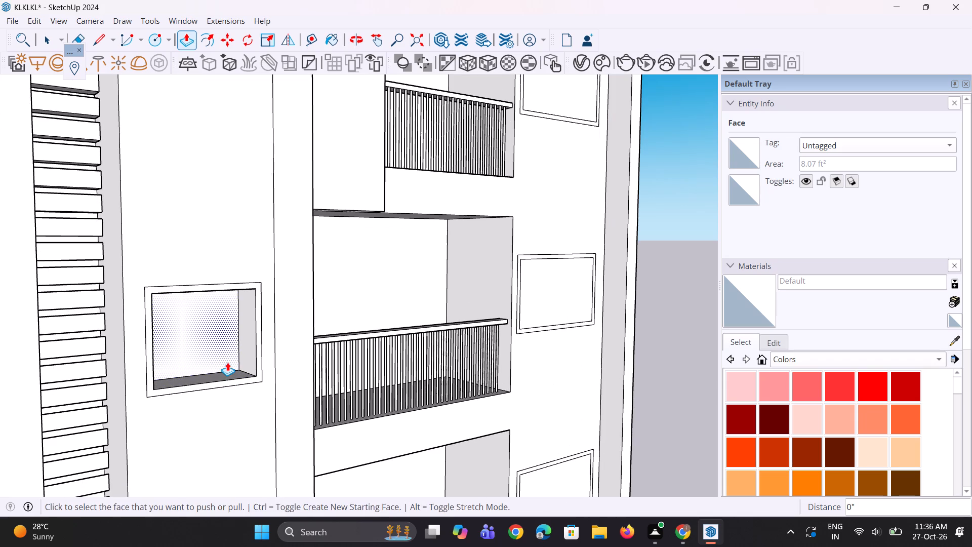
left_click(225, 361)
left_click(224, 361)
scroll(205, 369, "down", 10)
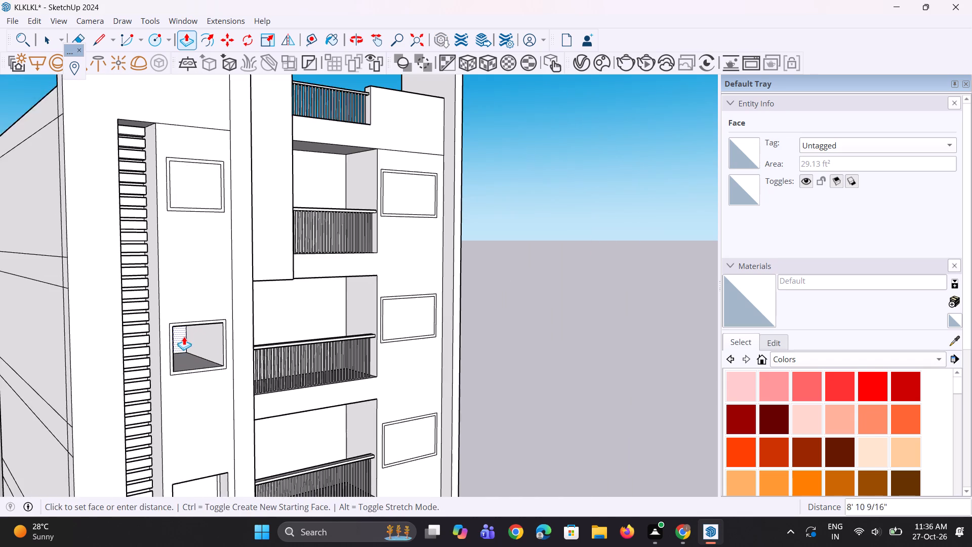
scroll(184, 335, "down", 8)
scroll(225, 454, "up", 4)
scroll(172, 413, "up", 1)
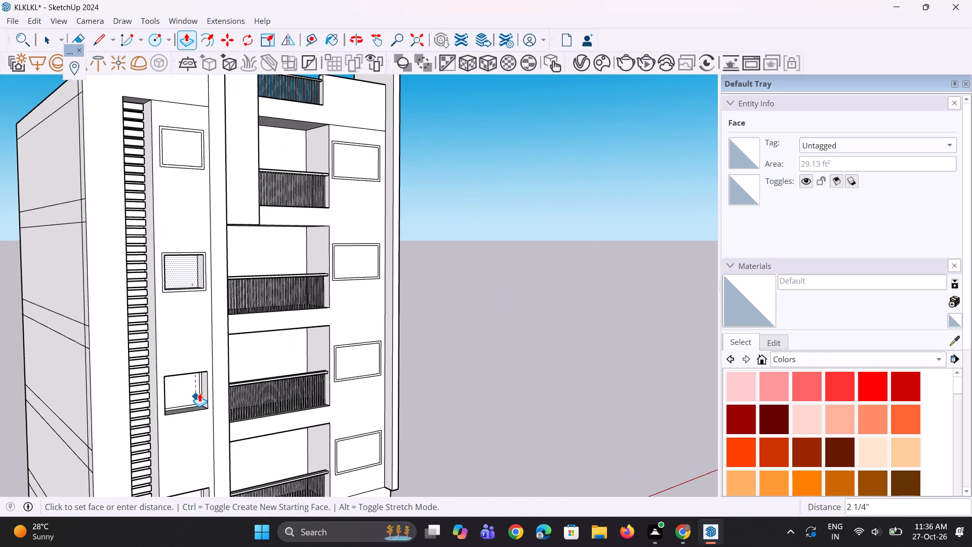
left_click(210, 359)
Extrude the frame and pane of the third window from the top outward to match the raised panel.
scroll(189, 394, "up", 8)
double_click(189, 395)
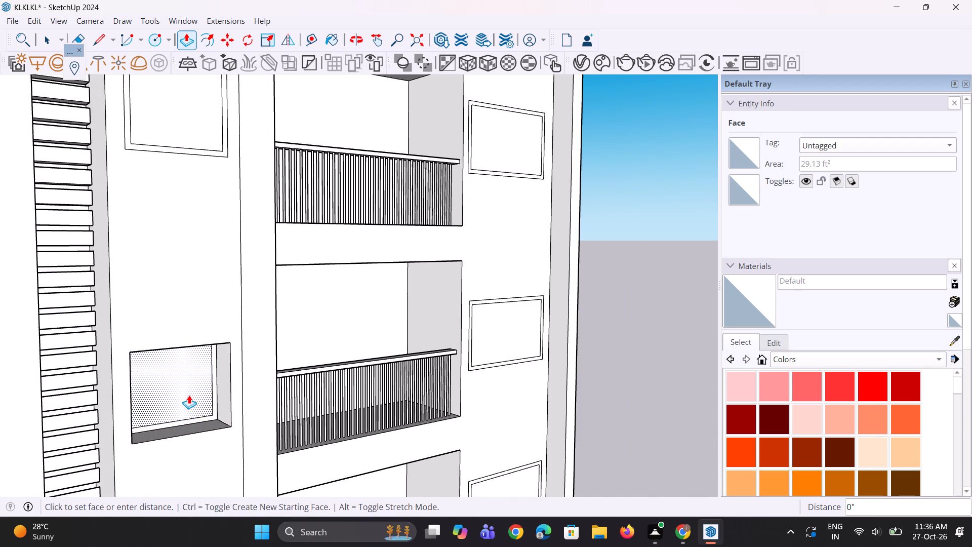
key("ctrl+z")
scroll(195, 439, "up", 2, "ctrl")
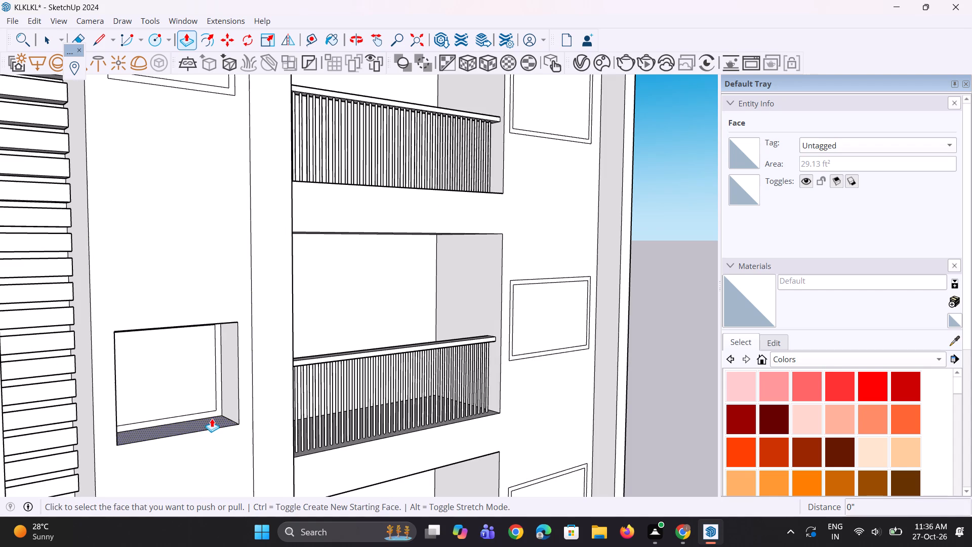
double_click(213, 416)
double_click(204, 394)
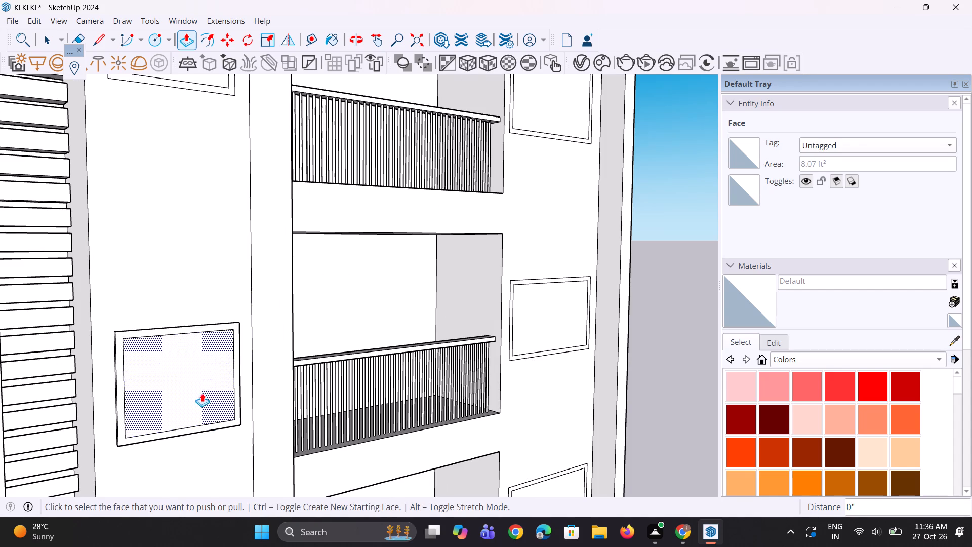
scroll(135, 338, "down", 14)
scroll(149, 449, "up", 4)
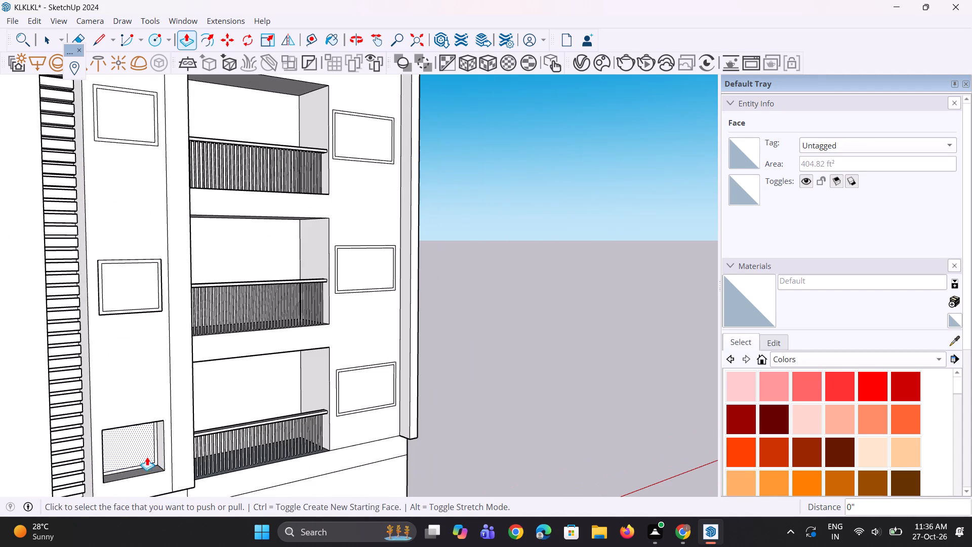
Undo the window and panel extrusions and the slat array, back to the bare narrow recess.
key("ctrl+z")
key("ctrl+z")
key("ctrl+z")
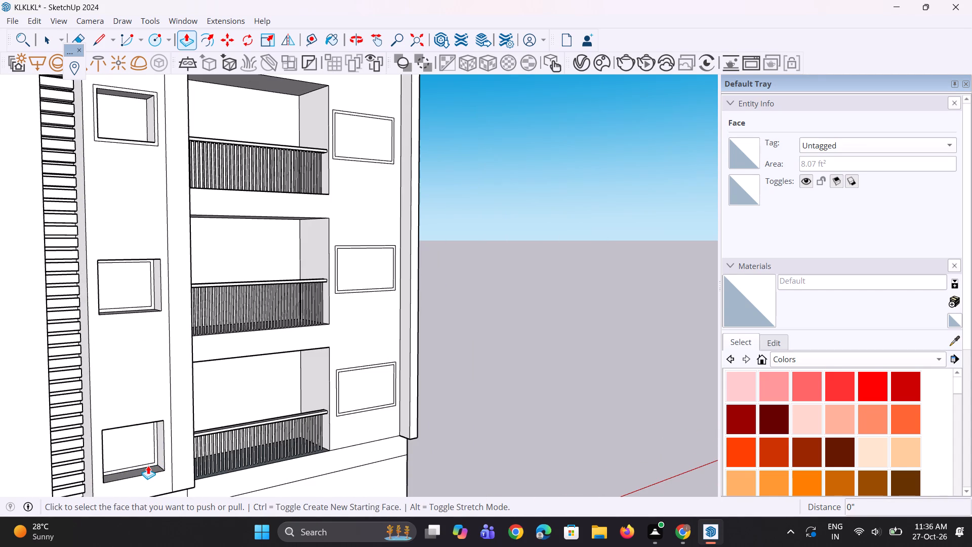
key("ctrl+z")
key("ctrl+z")
key("ctrl+z")
key("ctrl+z")
key("ctrl+z")
key("ctrl+z")
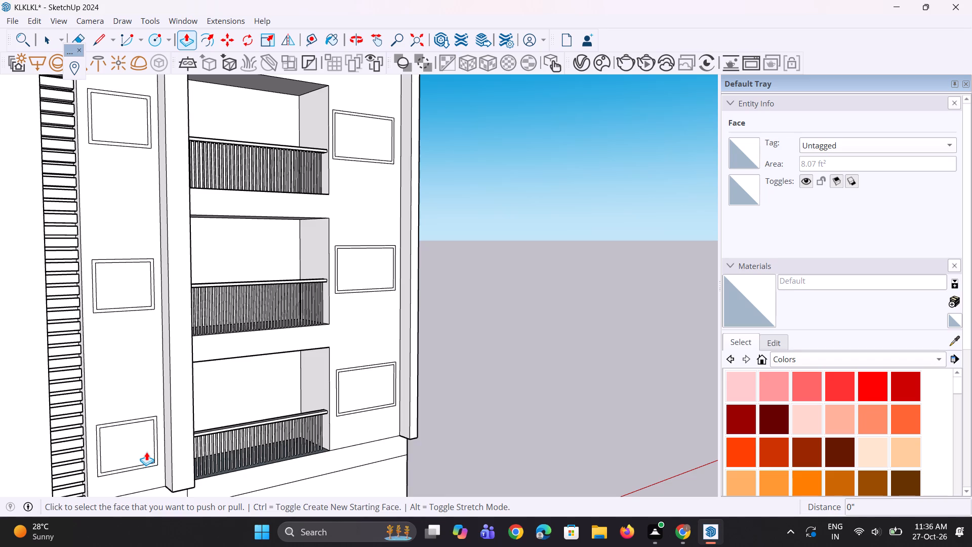
key("ctrl+z")
key("ctrl+z")
key("ctrl+z")
key("ctrl+z")
key("ctrl+z")
key("ctrl+z")
key("ctrl+z")
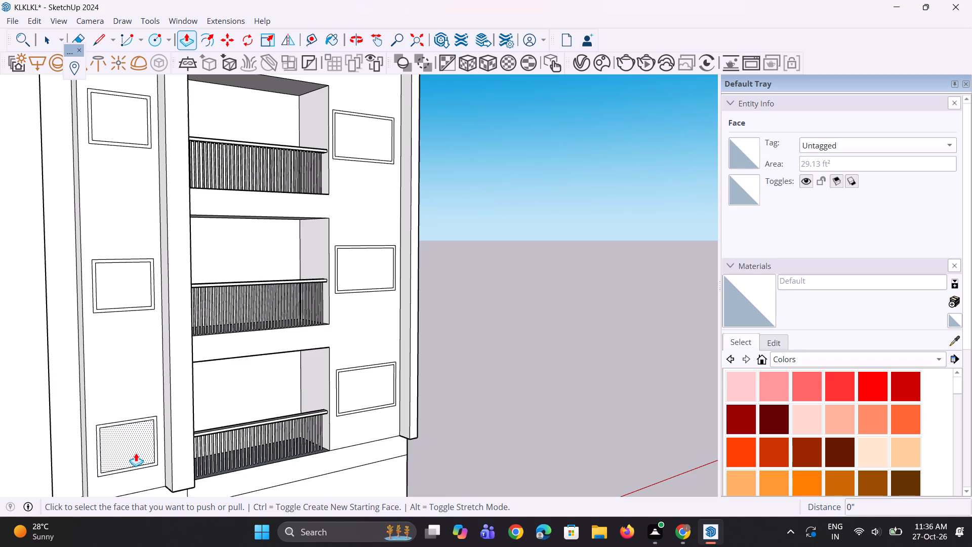
scroll(136, 453, "down", 8, "ctrl")
key("ctrl+z")
key("ctrl+z")
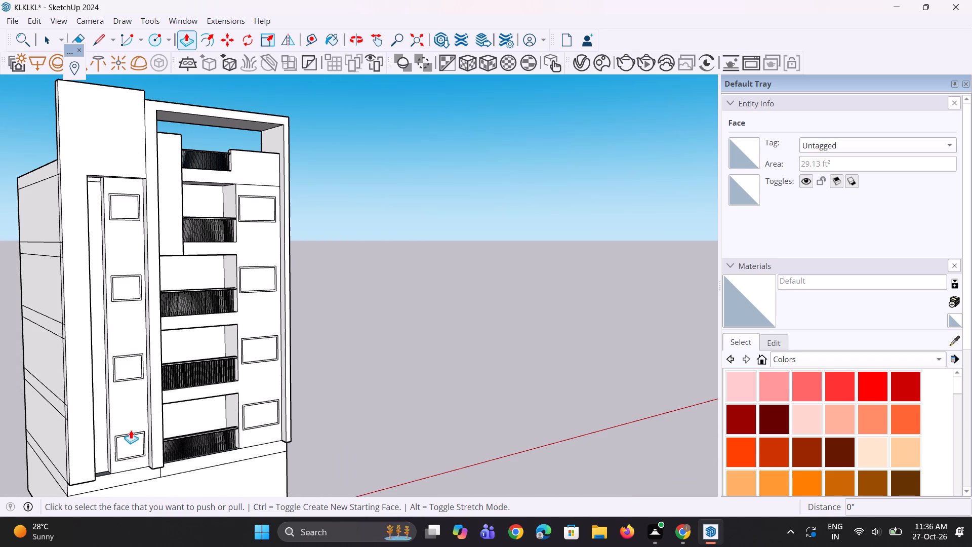
Push/pull the tall window panel beside the bare narrow recess outward by 2' 3 1/4".
scroll(116, 269, "up", 3)
left_click(124, 248)
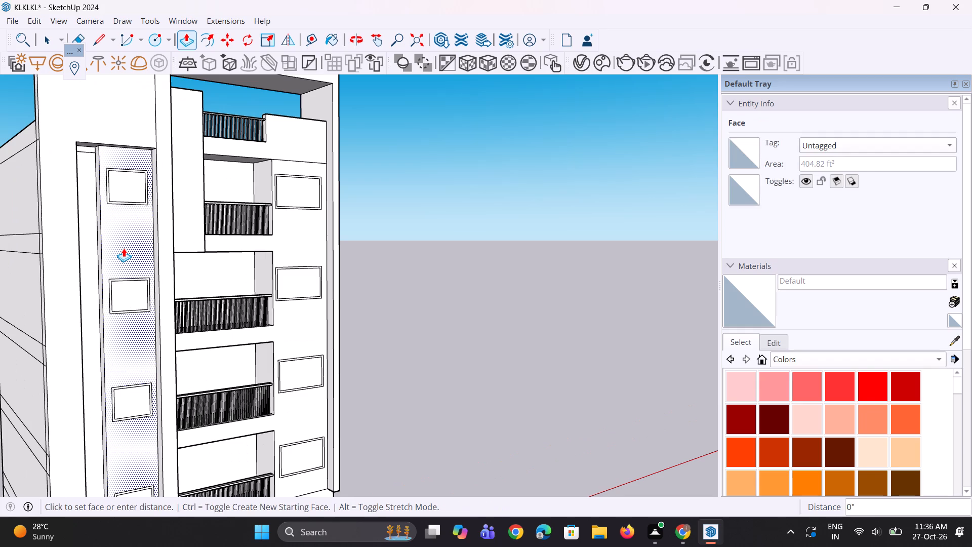
left_click(60, 356)
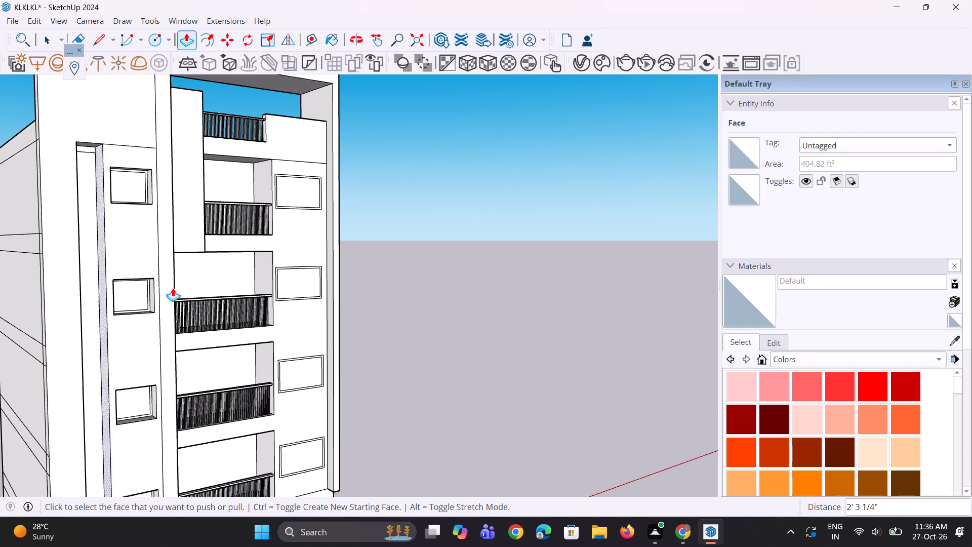
Extrude the second window's frame and pane outward by 2' 3 1/4" to match the raised panel.
scroll(106, 278, "up", 3)
scroll(145, 312, "up", 3)
double_click(146, 323)
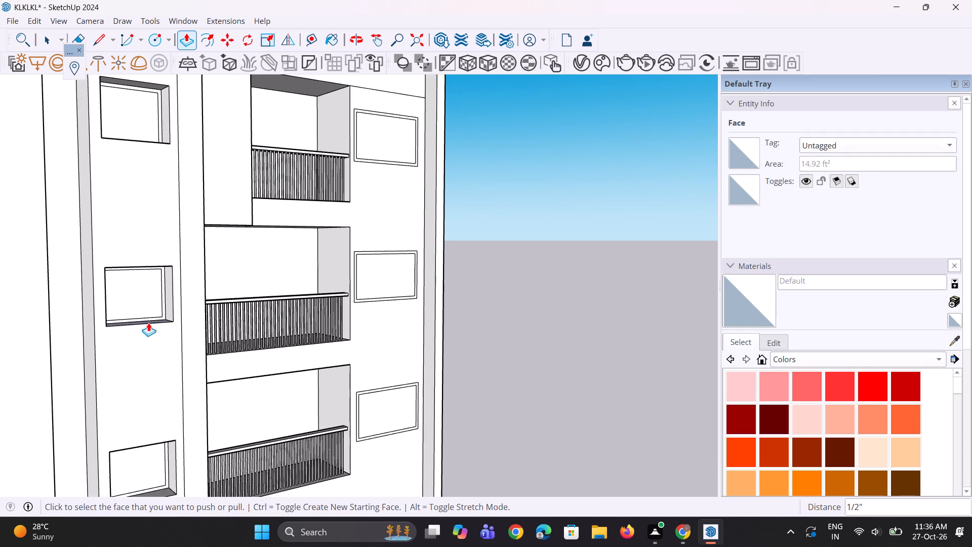
double_click(151, 302)
scroll(148, 311, "up", 3)
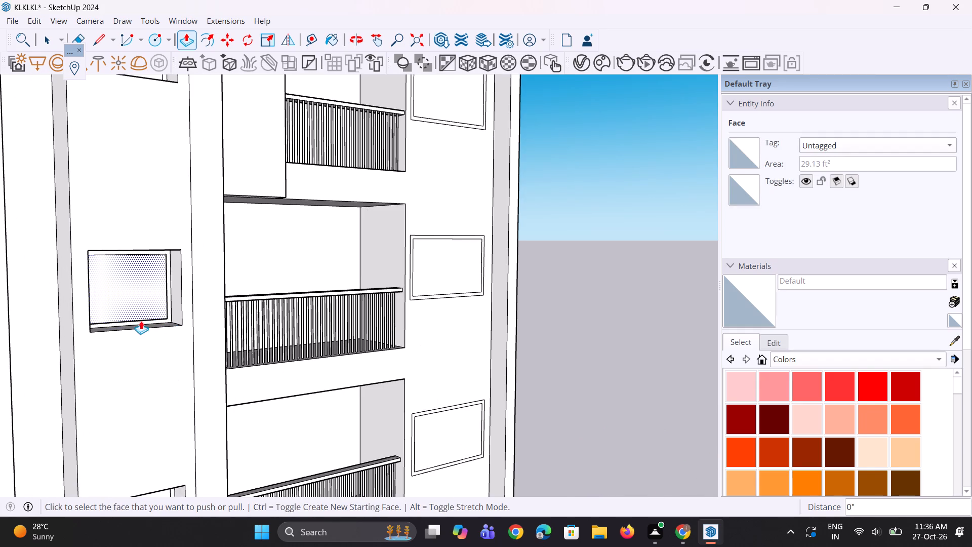
key("ctrl+z")
scroll(141, 321, "up", 2, "ctrl")
left_click(158, 323)
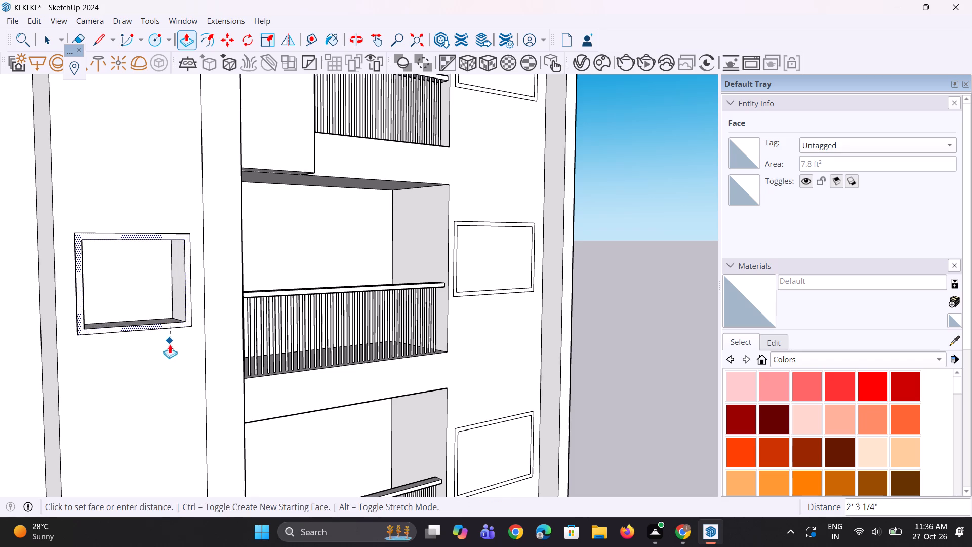
left_click(170, 365)
double_click(155, 295)
scroll(149, 388, "down", 5)
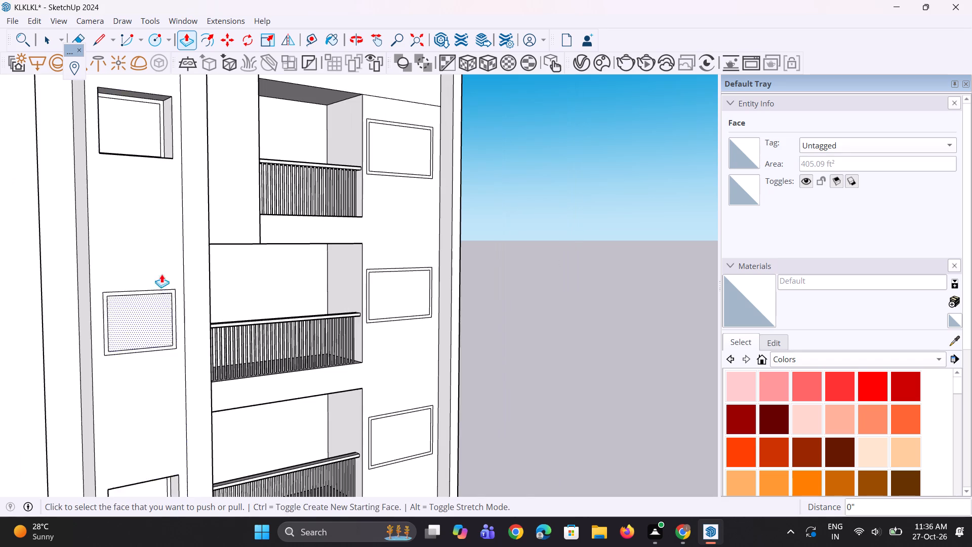
Extrude the top window's frame and pane outward by the same distance as the raised panel.
scroll(158, 166, "up", 7)
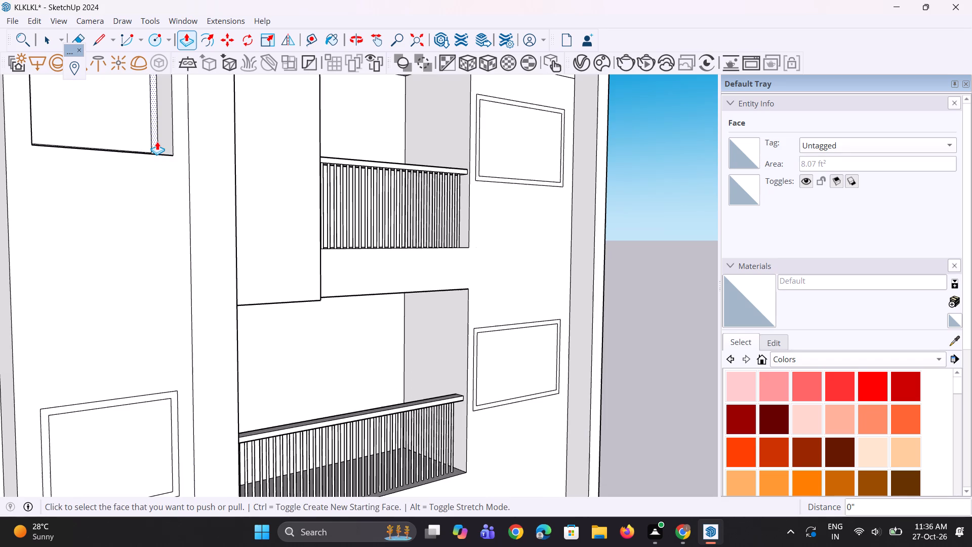
double_click(157, 141)
double_click(130, 131)
scroll(131, 249, "down", 6)
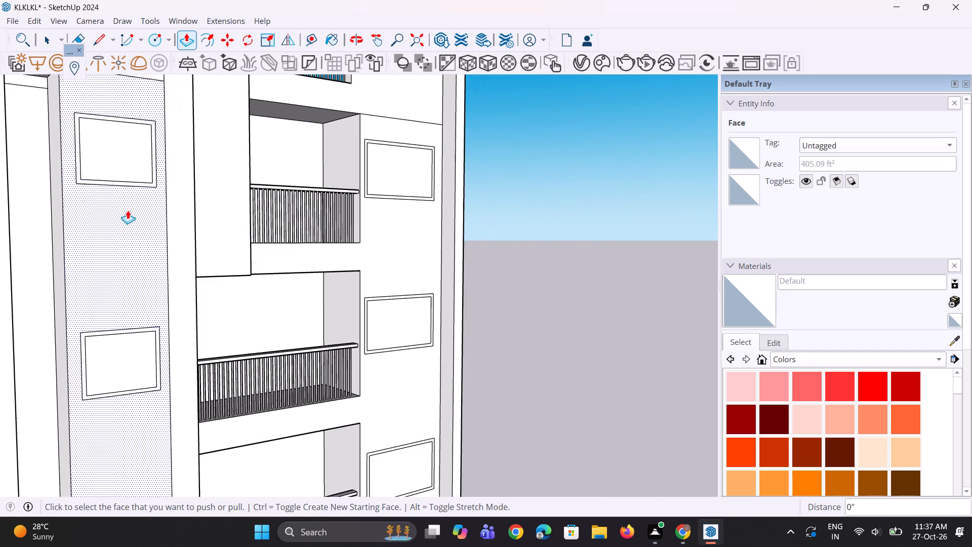
Extrude the frame and pane of the third window from the top outward, level with the raised panel.
scroll(128, 210, "down", 11)
scroll(114, 349, "up", 4)
scroll(124, 398, "up", 3)
scroll(158, 319, "up", 4)
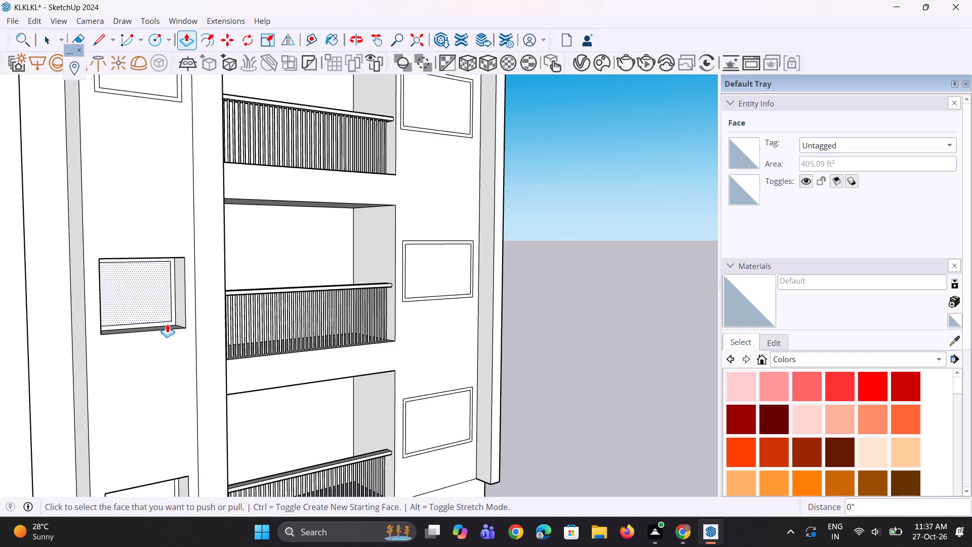
scroll(168, 325, "up", 3)
double_click(168, 325)
double_click(155, 299)
Extrude the bottom window's frame and pane outward, level with the raised panel.
scroll(141, 267, "down", 11)
scroll(133, 402, "up", 9)
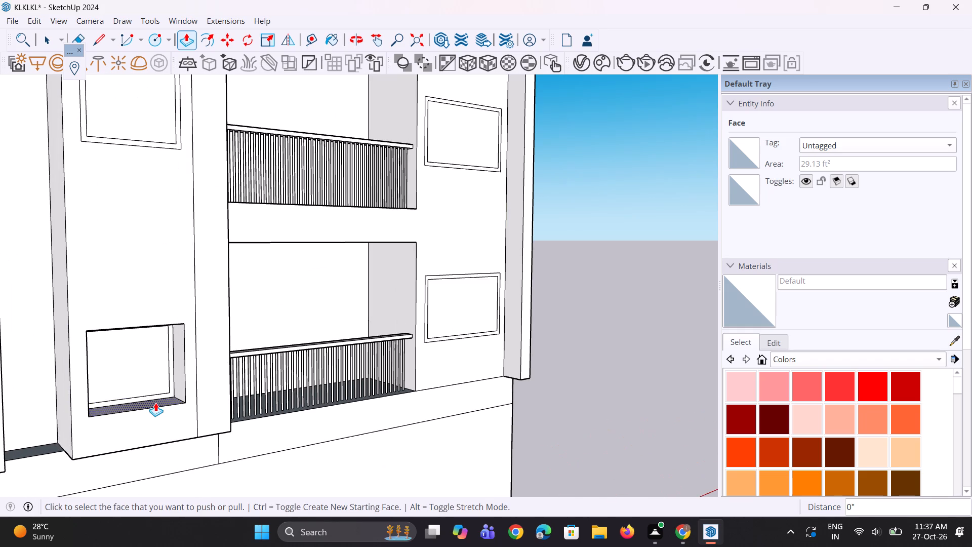
double_click(156, 401)
key("ctrl+z")
scroll(155, 398, "up", 2, "ctrl")
double_click(155, 397)
double_click(155, 385)
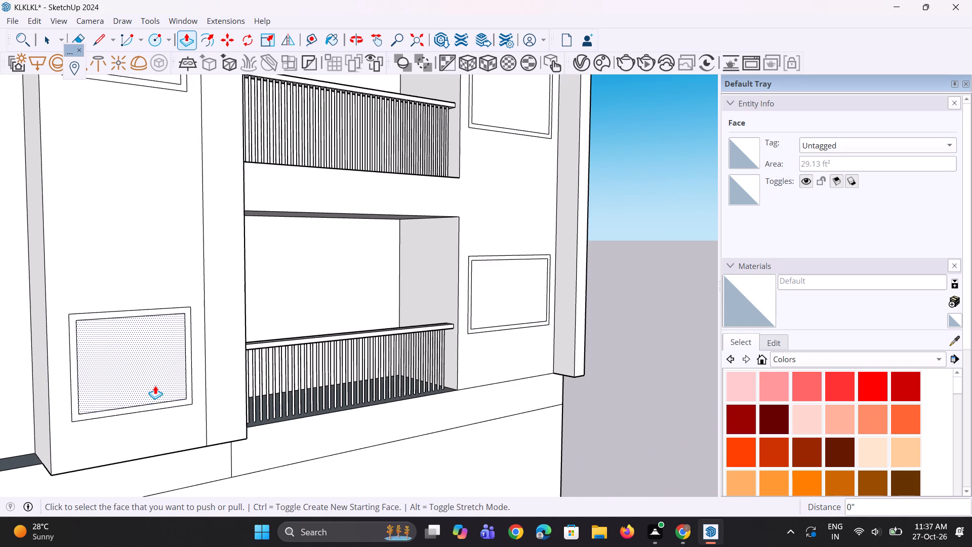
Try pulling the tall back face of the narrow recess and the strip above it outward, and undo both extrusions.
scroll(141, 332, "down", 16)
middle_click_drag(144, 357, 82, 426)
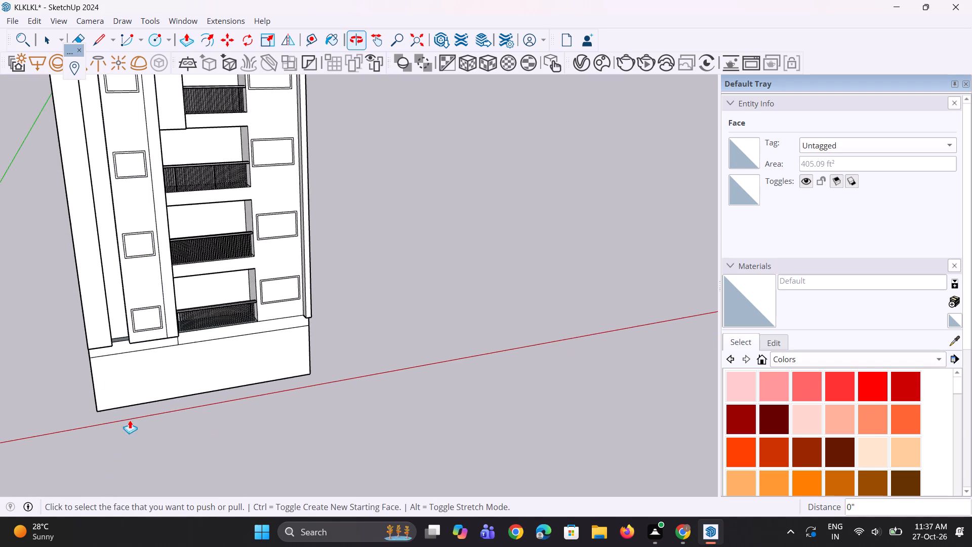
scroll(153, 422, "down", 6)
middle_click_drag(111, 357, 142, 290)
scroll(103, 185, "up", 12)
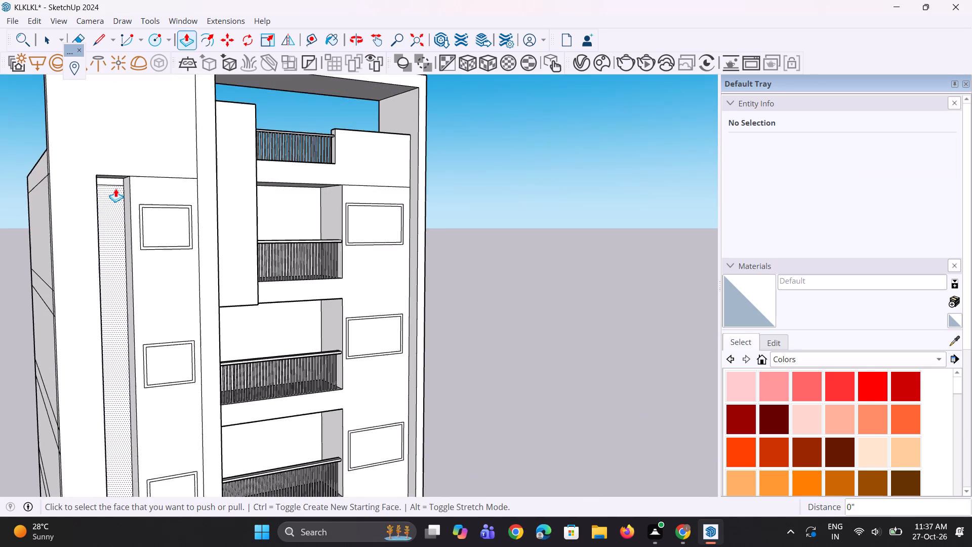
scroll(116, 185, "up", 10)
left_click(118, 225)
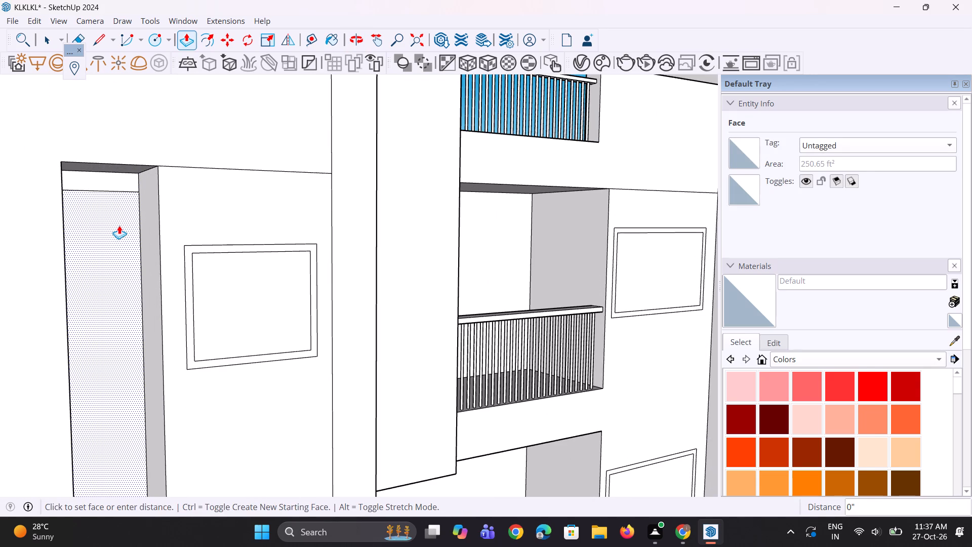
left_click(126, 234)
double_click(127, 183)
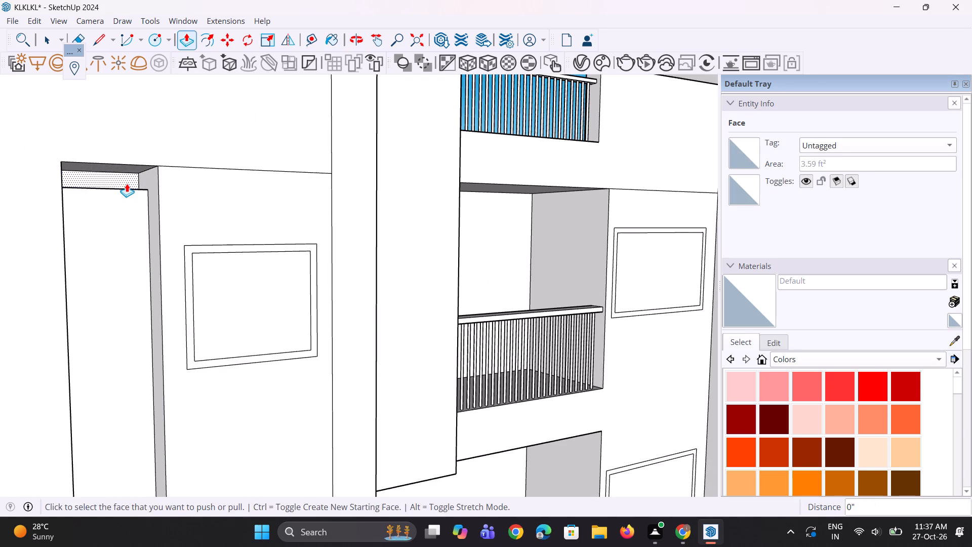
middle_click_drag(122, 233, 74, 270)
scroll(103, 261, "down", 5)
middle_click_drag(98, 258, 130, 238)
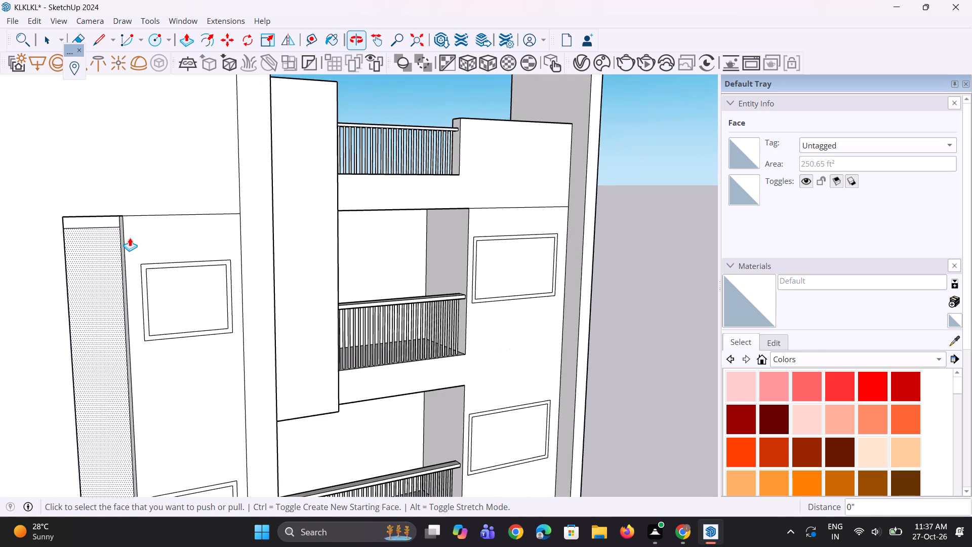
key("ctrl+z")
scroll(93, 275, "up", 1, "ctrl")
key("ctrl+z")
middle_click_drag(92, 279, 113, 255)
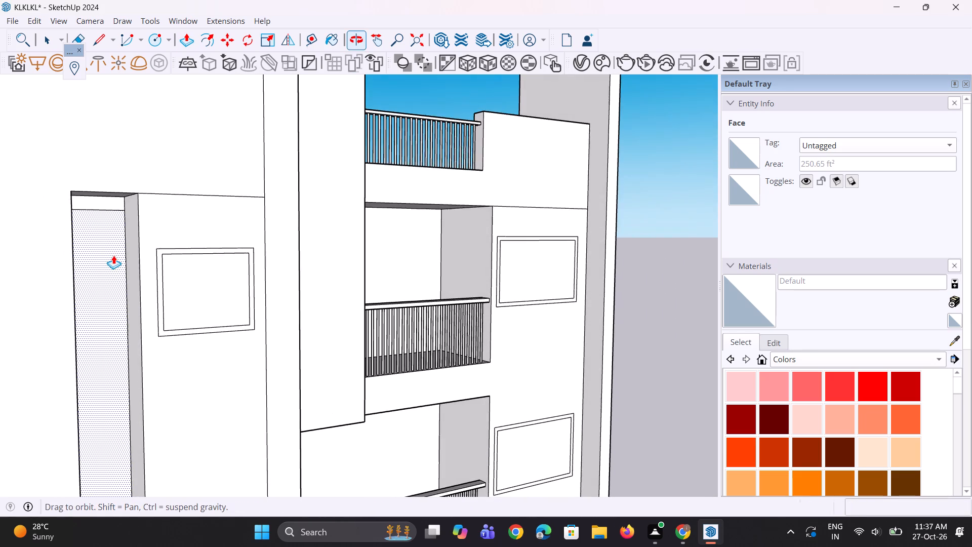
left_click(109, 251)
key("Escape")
Extrude the short strip at the top of the narrow recess outward by 2' 1 3/8".
scroll(102, 186, "up", 3)
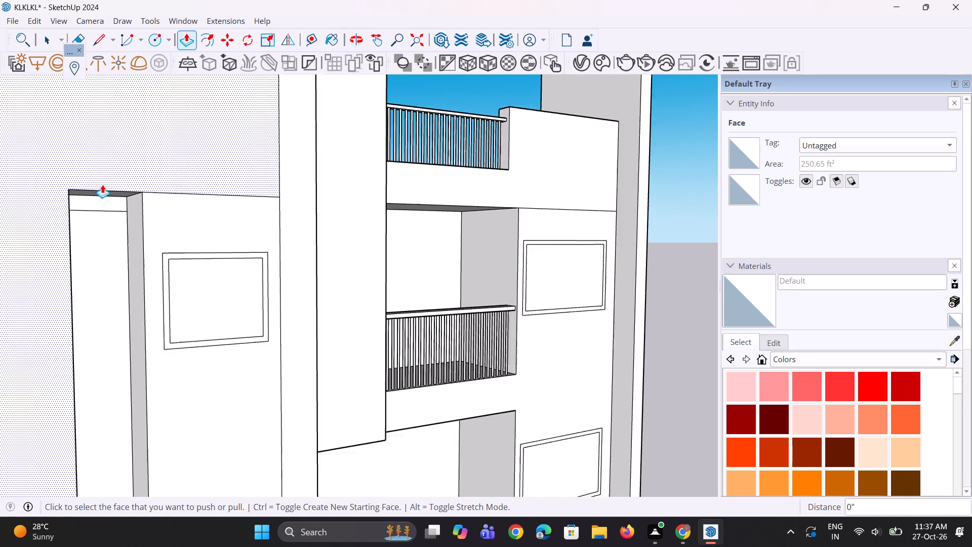
scroll(102, 184, "up", 3)
left_click(102, 202)
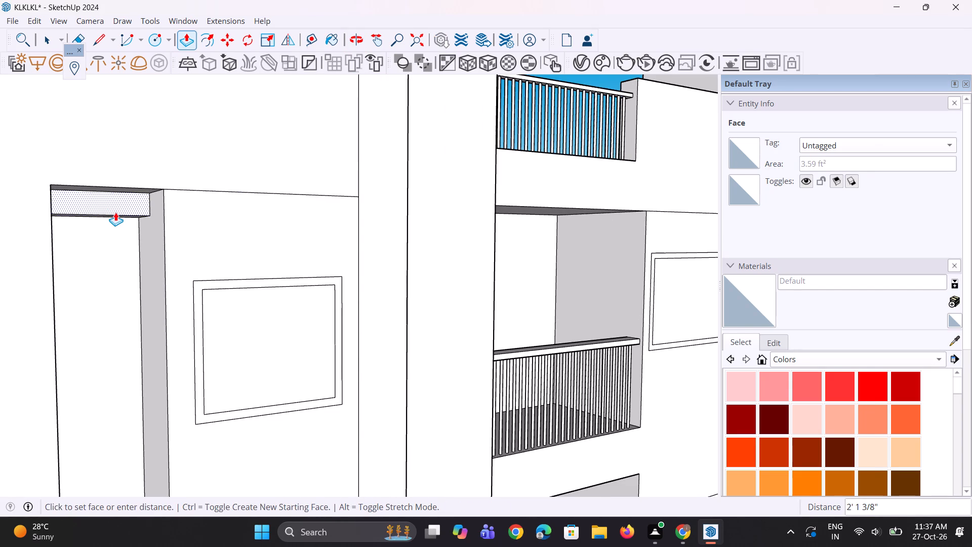
left_click(115, 212)
Push/pull the underside of the extruded strip at the top of the recess by 5 1/4".
scroll(116, 212, "up", 1)
middle_click_drag(116, 212, 137, 122)
scroll(139, 119, "up", 3)
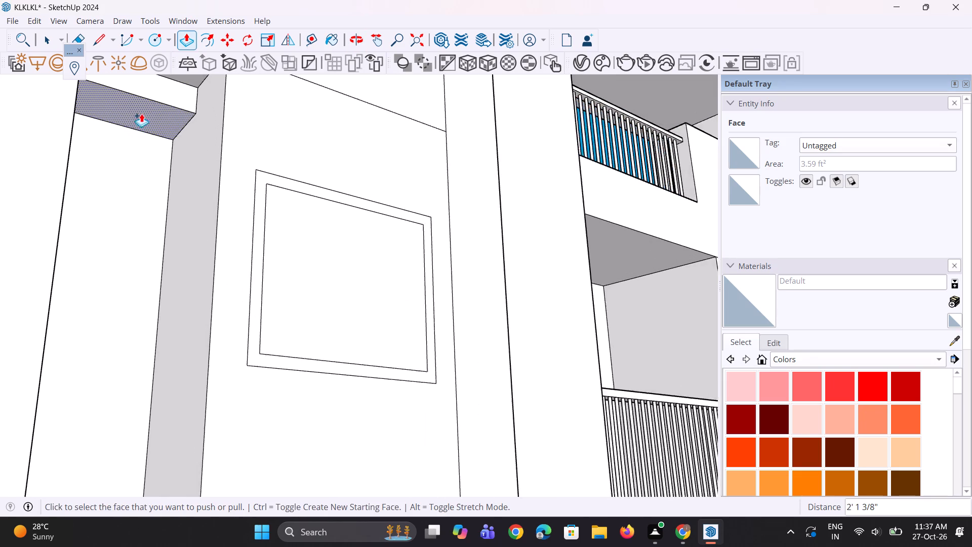
left_click(162, 97)
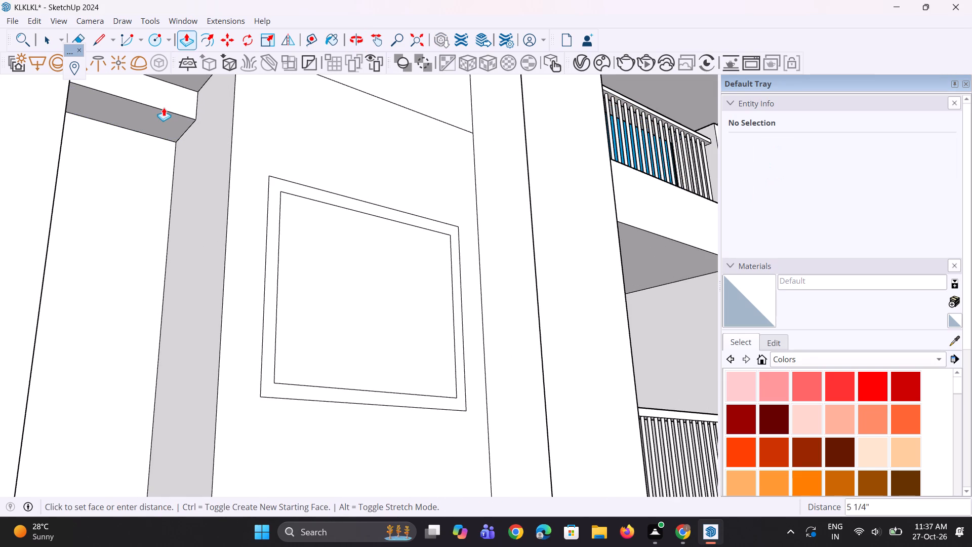
left_click(164, 107)
key("space")
Select the front face and underside of the extruded strip and make them into a group.
scroll(168, 154, "down", 4)
middle_click_drag(168, 155, 146, 214)
scroll(146, 214, "down", 1)
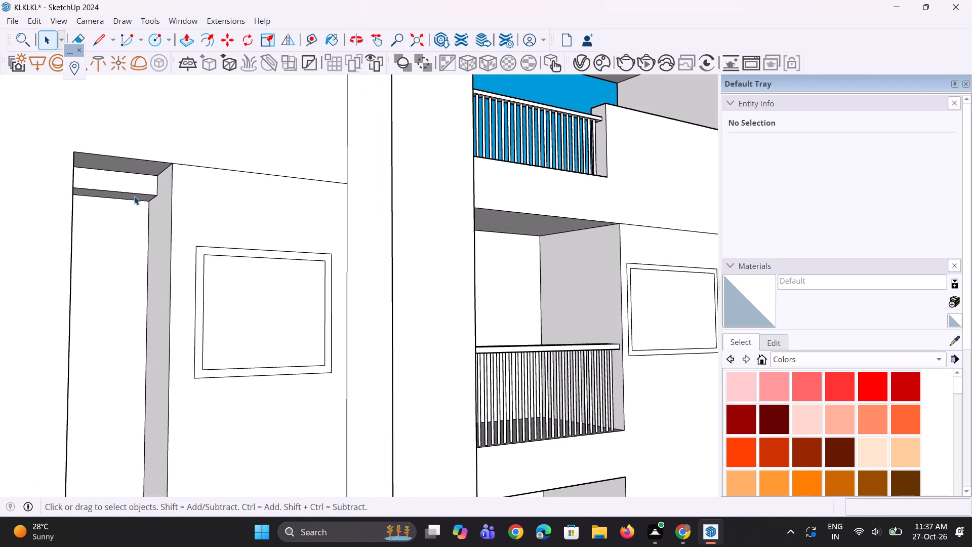
scroll(134, 196, "up", 6)
left_click(137, 199, "ctrl")
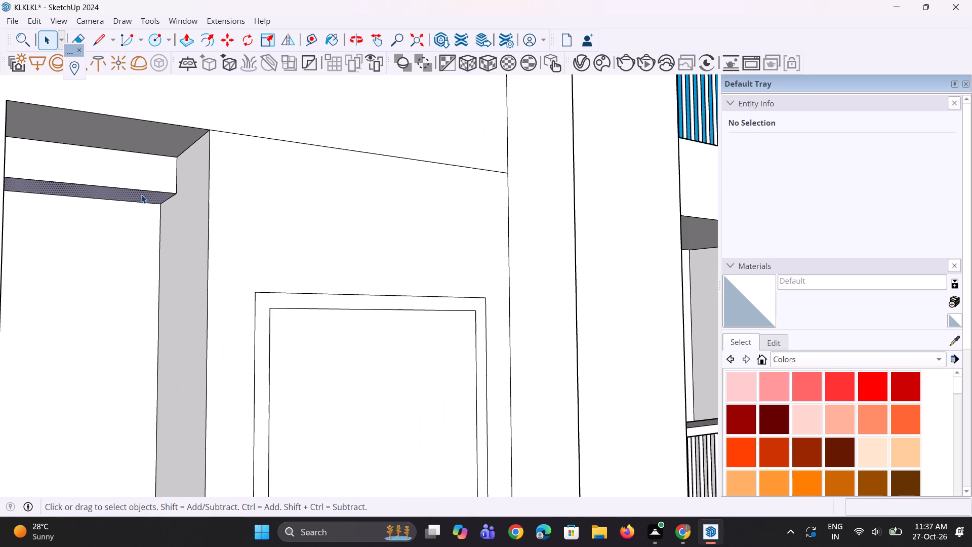
left_click(143, 178, "ctrl")
middle_click_drag(134, 199, 154, 120)
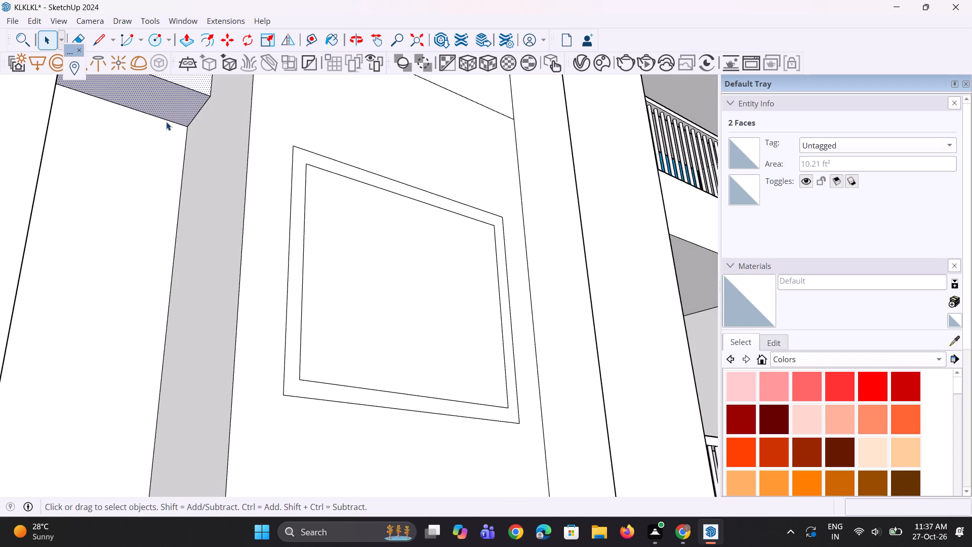
scroll(175, 111, "up", 2)
left_click(177, 111, "ctrl")
left_click(210, 83, "ctrl")
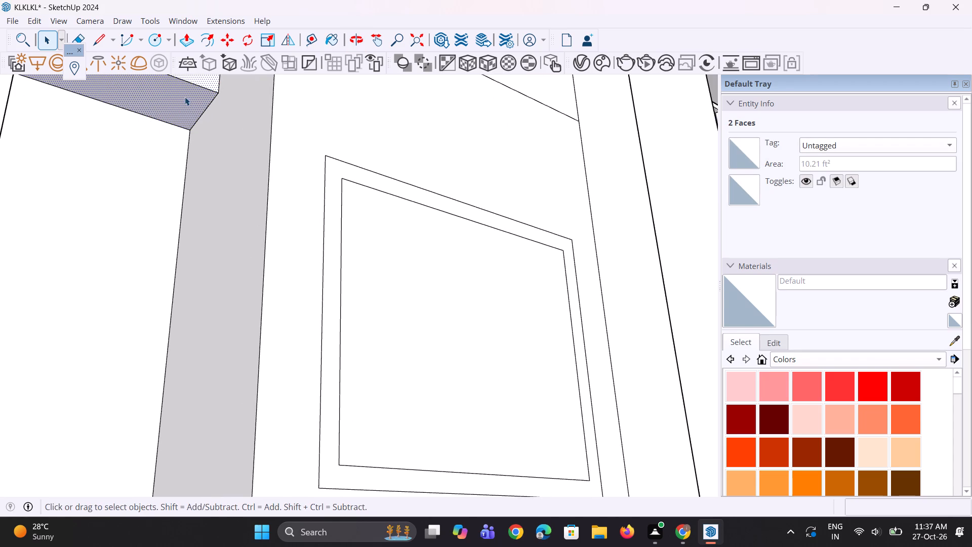
right_click(185, 97)
left_click(205, 217)
Copy the slat group straight down by about 1' 4 3/16" and repeat the copy 60 times along the recess.
middle_click_drag(214, 204, 177, 306)
scroll(176, 306, "down", 5)
middle_click_drag(128, 310, 124, 282)
scroll(126, 301, "up", 1)
key("m")
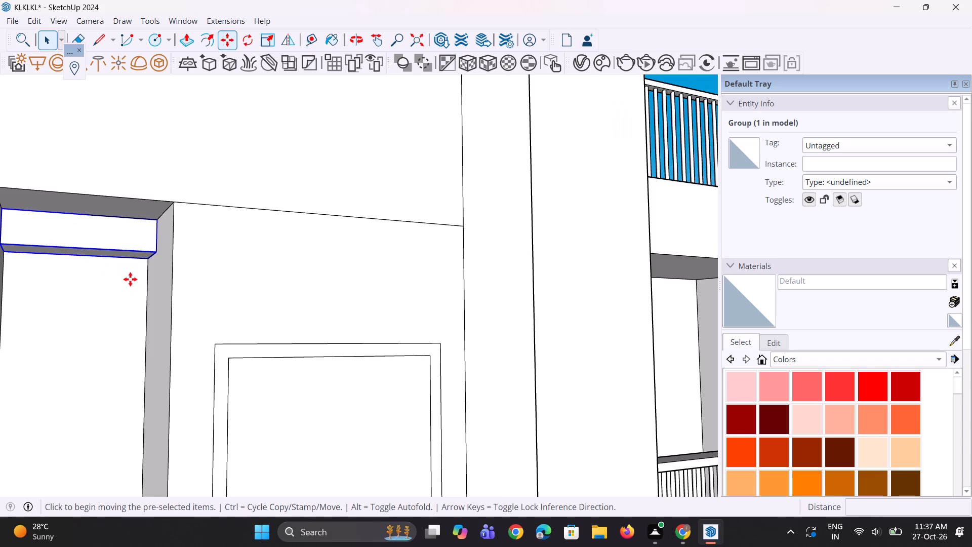
scroll(141, 275, "up", 2)
left_click(147, 264)
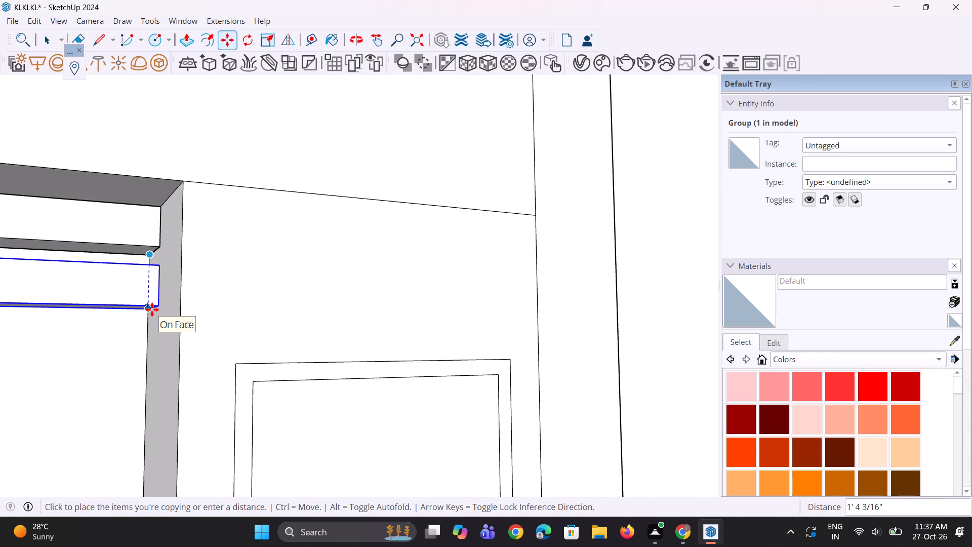
left_click(152, 309)
key("asterisk")
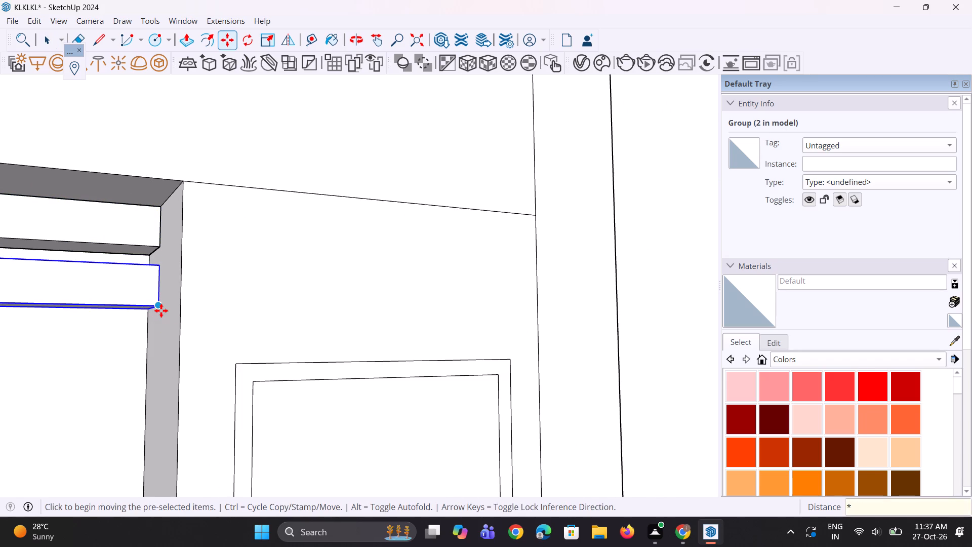
type("60")
key("Return")
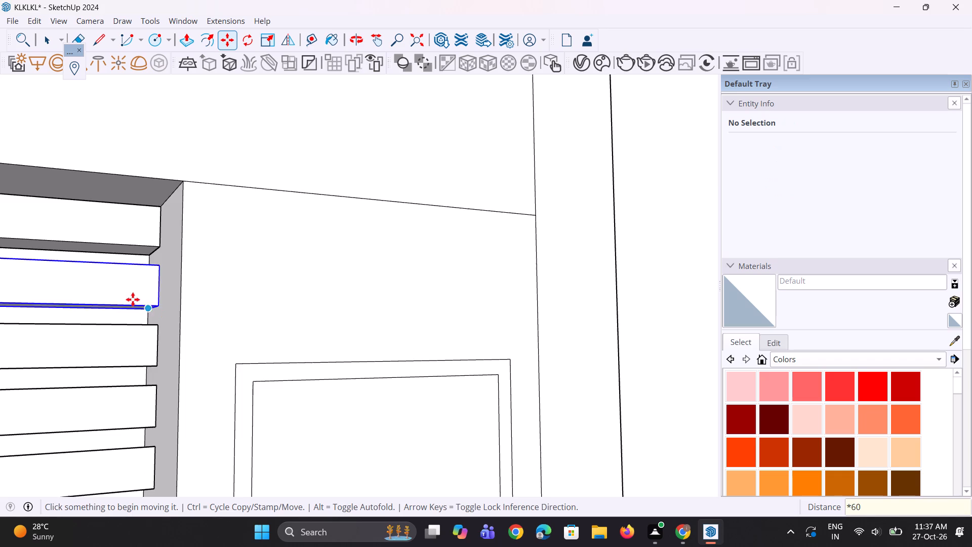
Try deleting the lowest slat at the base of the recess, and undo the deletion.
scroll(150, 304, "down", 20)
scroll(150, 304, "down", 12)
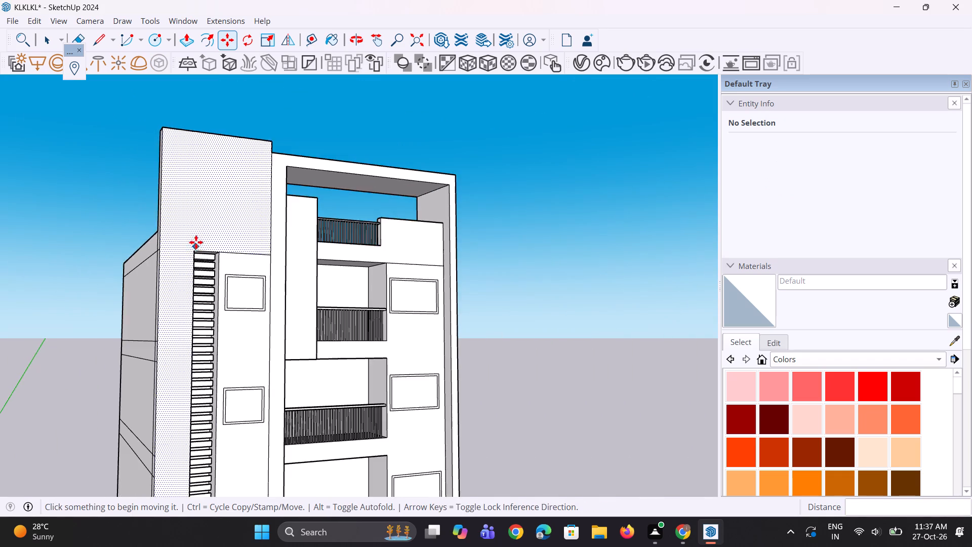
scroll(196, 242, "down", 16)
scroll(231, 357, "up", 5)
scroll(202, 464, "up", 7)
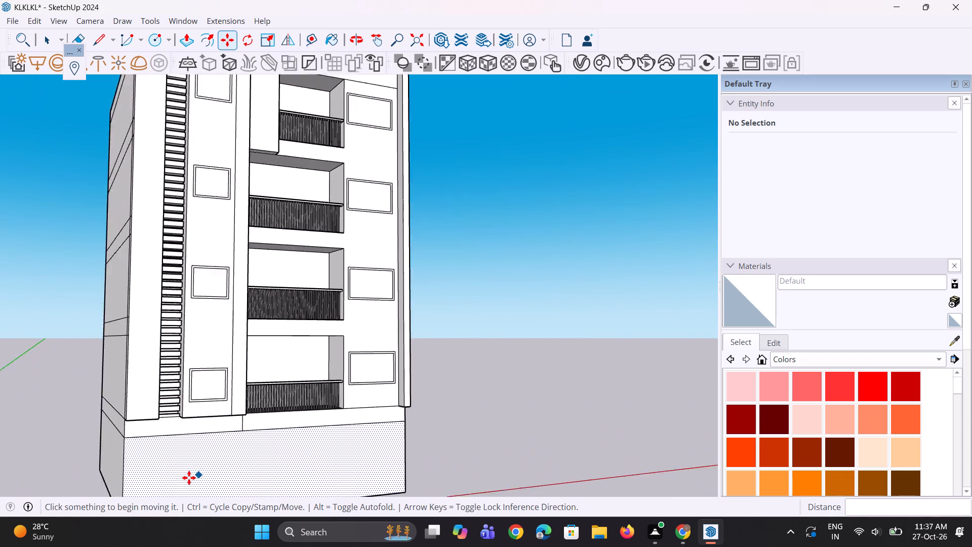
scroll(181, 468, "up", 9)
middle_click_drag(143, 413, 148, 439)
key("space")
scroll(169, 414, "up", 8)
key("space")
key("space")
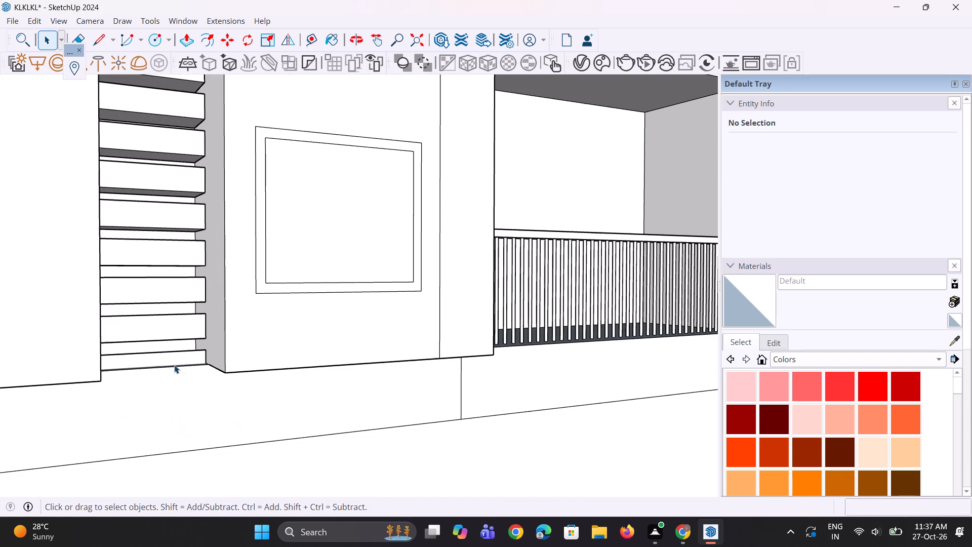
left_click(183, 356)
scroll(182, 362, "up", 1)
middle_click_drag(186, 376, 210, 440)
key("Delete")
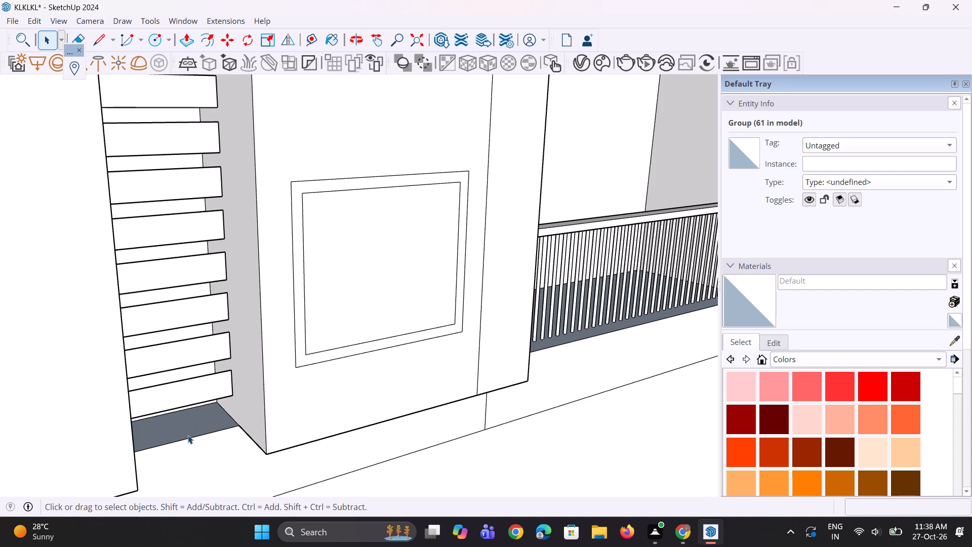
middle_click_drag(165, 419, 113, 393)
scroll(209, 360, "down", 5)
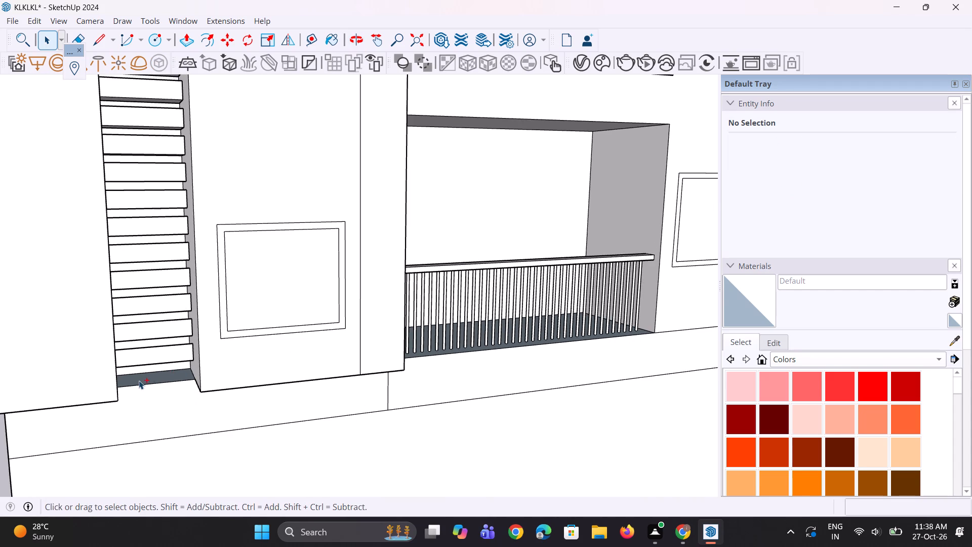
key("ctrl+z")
Delete the lowest slat, the one sitting at the floor of the recess.
scroll(136, 380, "up", 2, "ctrl")
scroll(128, 376, "up", 4)
left_click(134, 378)
scroll(134, 378, "up", 2)
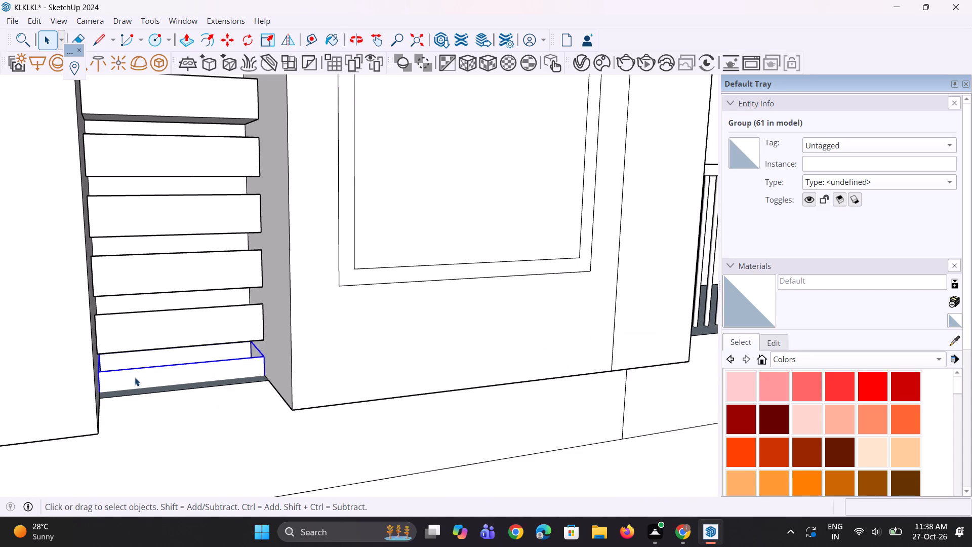
key("Delete")
Examine the base of the slatted recess and the underside of the façade from the side, below and front.
middle_click_drag(136, 379, 132, 462)
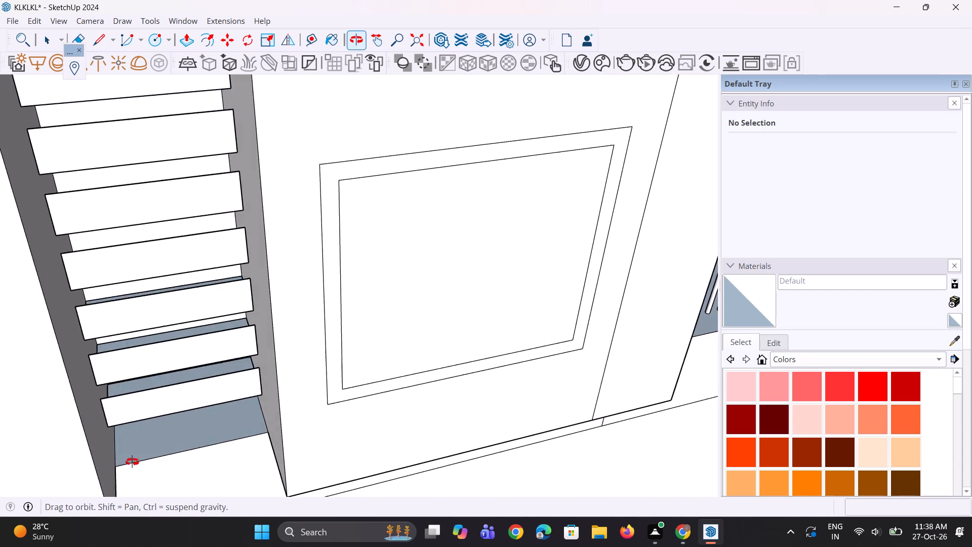
middle_click_drag(132, 462, 496, 39)
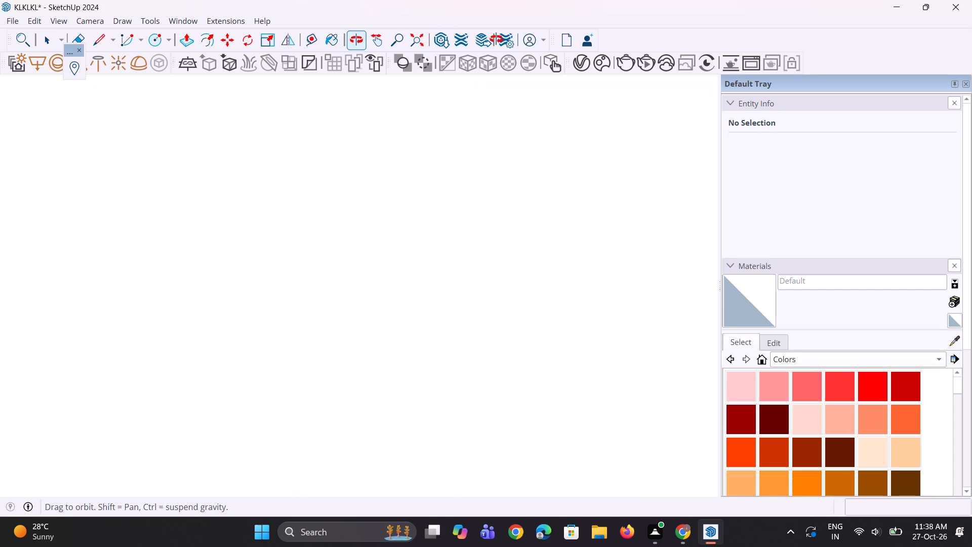
middle_click_drag(496, 39, 410, 301)
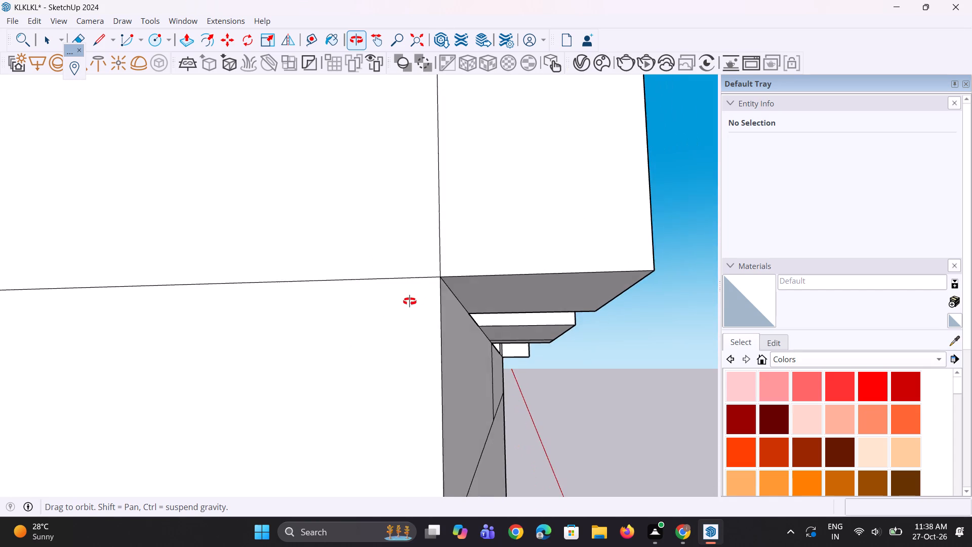
middle_click_drag(410, 301, 412, 300)
scroll(416, 274, "down", 18)
scroll(421, 269, "down", 3)
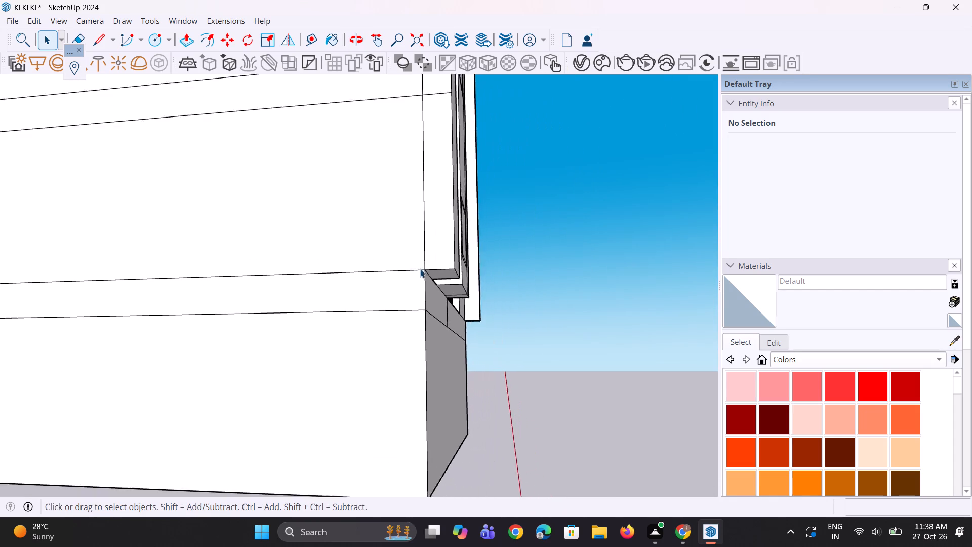
scroll(420, 269, "down", 3)
middle_click_drag(367, 266, 88, 207)
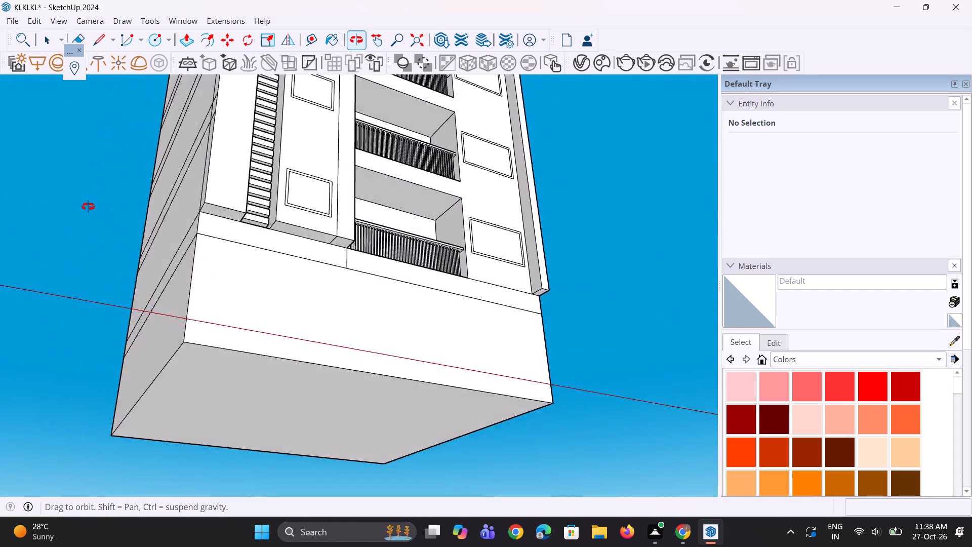
middle_click_drag(88, 207, 197, 217)
scroll(272, 188, "up", 9)
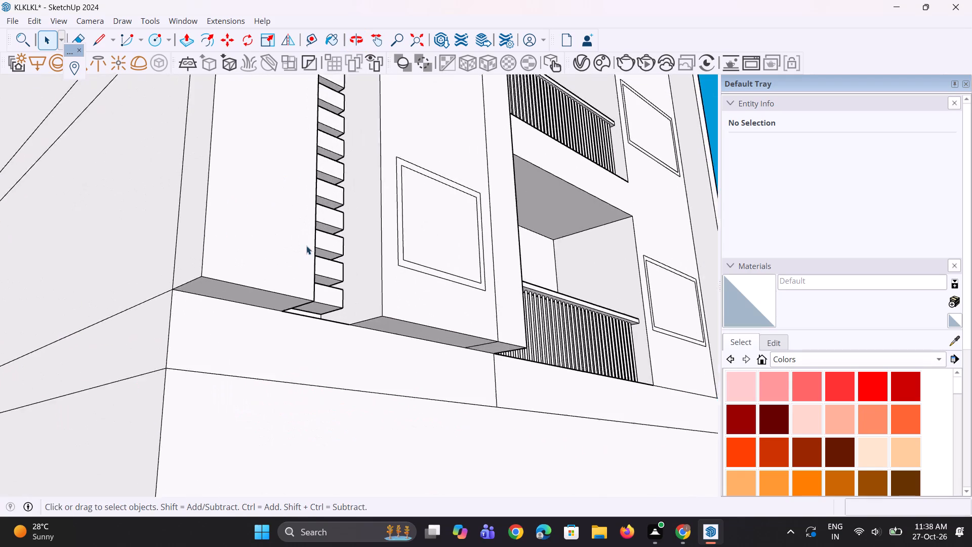
scroll(306, 246, "up", 7)
middle_click_drag(234, 287, 19, 36)
scroll(102, 55, "up", 3)
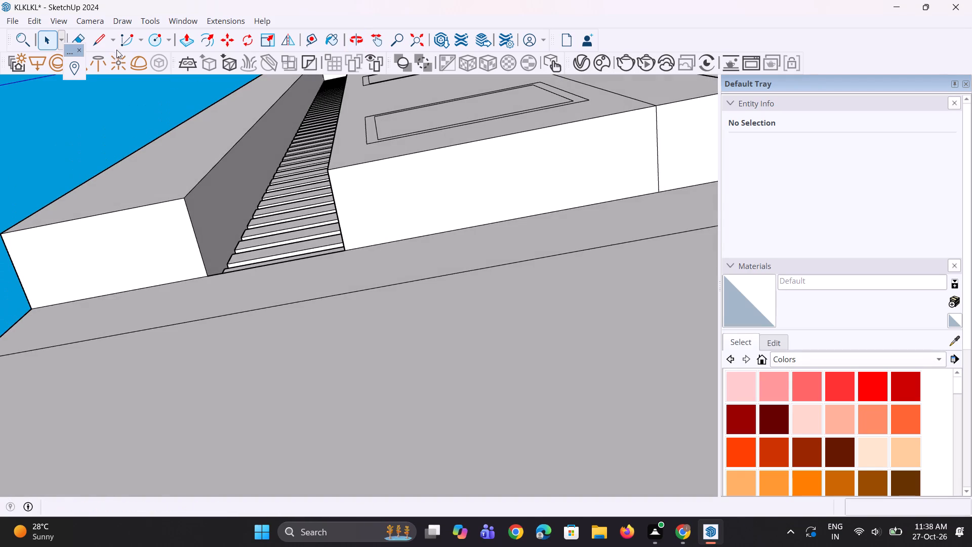
scroll(116, 50, "up", 6)
scroll(162, 247, "down", 6)
middle_click_drag(152, 204, 303, 498)
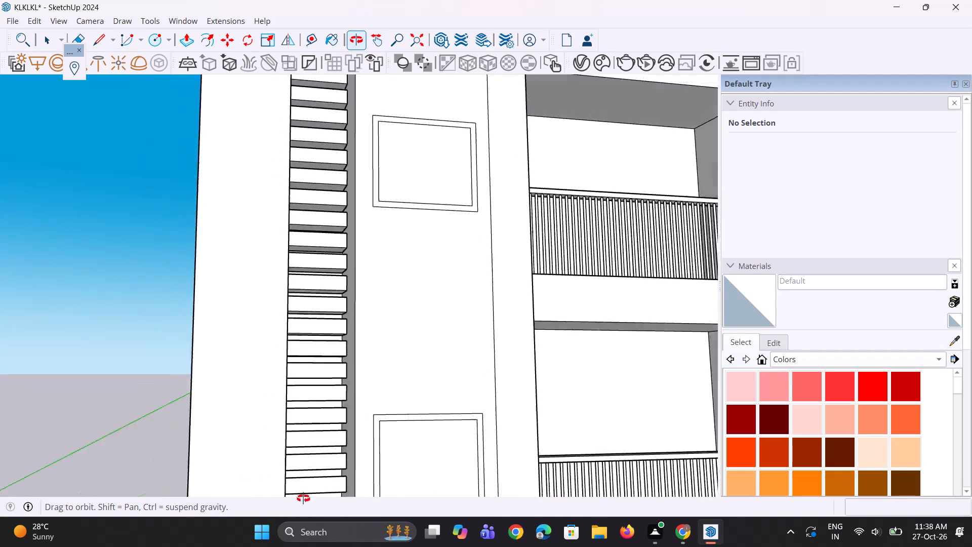
middle_click_drag(303, 498, 200, 392)
scroll(224, 370, "down", 6)
middle_click_drag(242, 310, 248, 477)
scroll(251, 474, "down", 5)
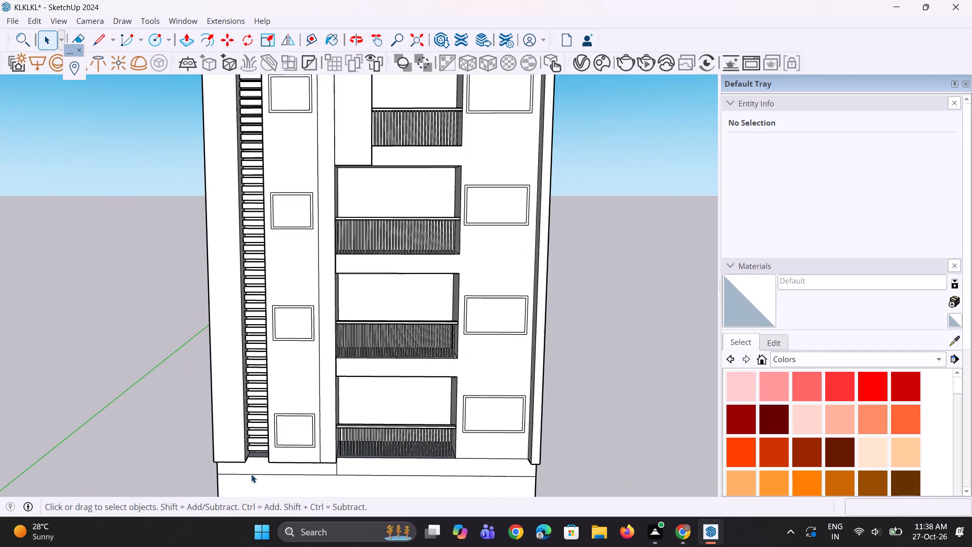
scroll(228, 419, "up", 4)
scroll(248, 481, "up", 17)
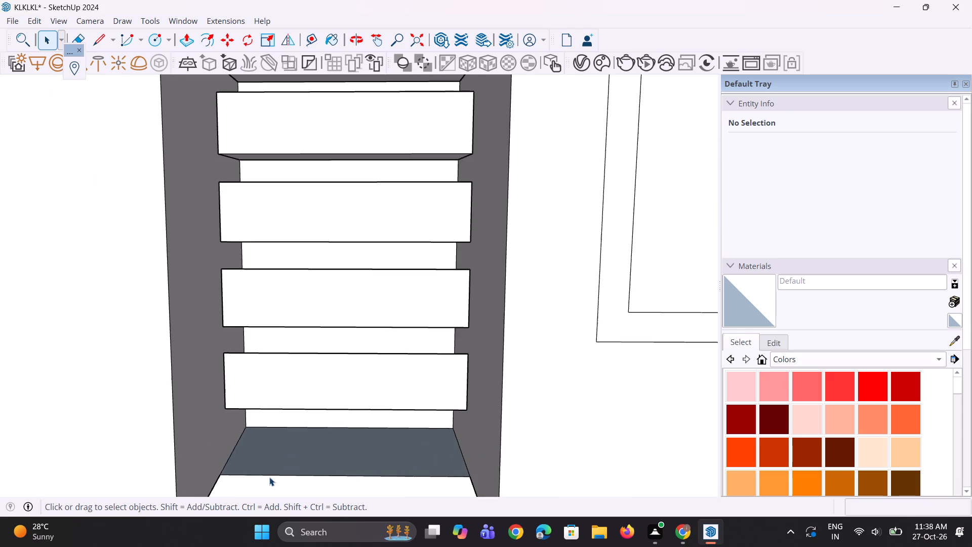
scroll(269, 477, "up", 7)
middle_click_drag(266, 482, 324, 457)
scroll(324, 457, "down", 1)
scroll(267, 443, "down", 7)
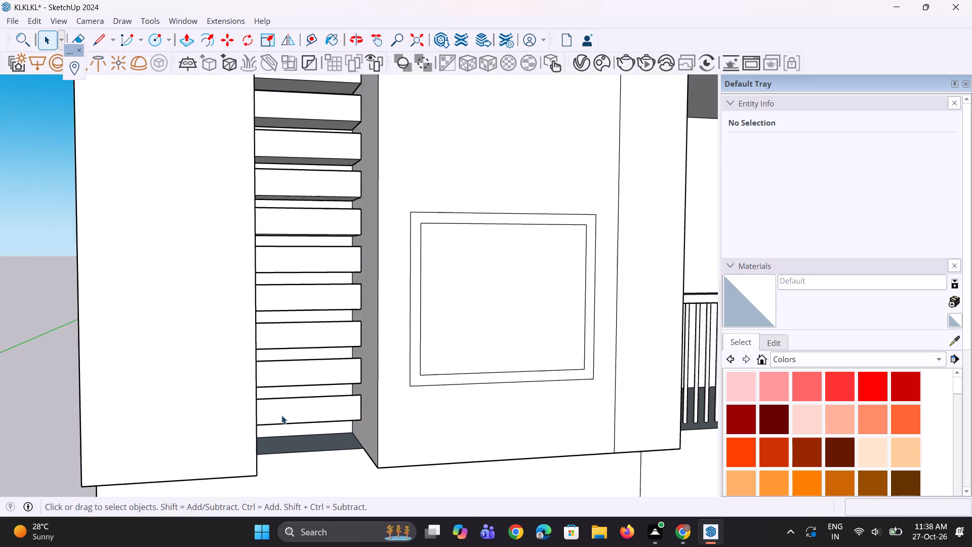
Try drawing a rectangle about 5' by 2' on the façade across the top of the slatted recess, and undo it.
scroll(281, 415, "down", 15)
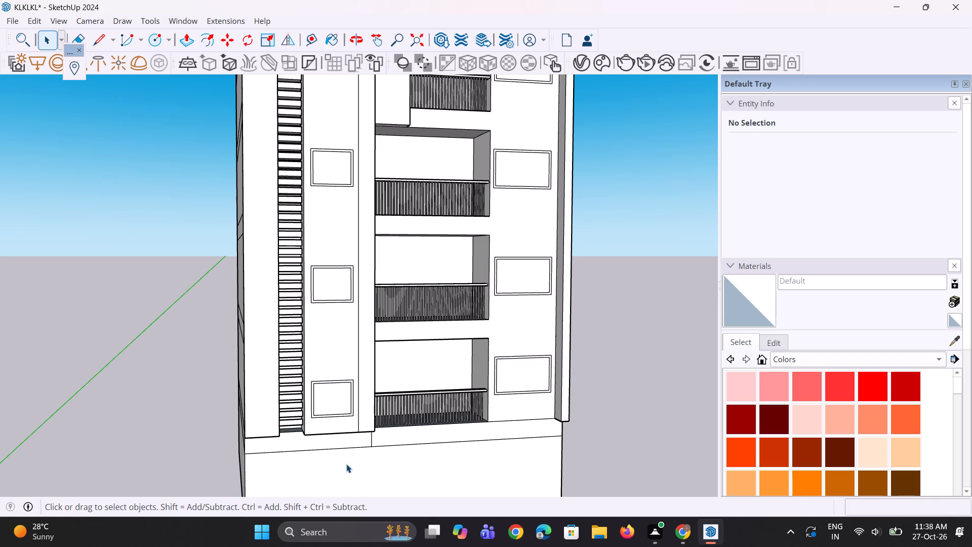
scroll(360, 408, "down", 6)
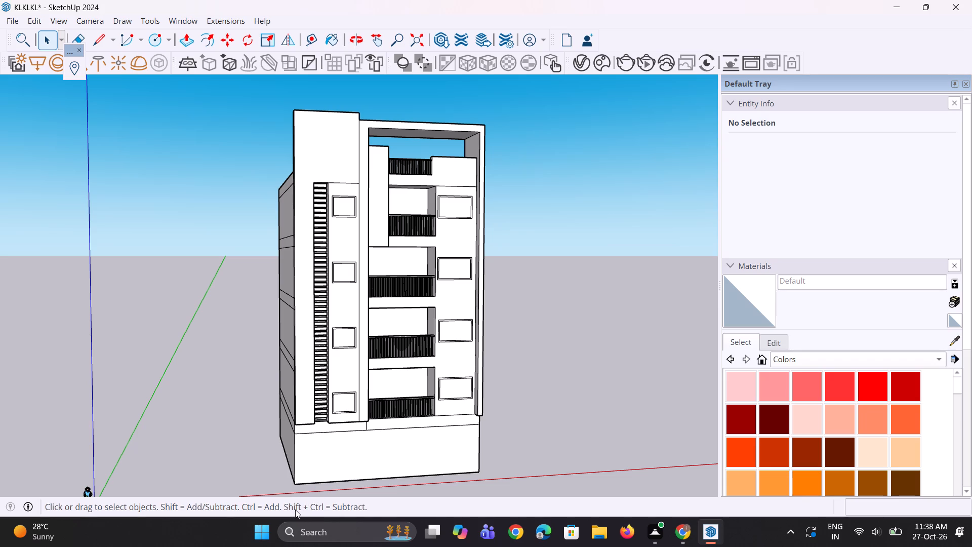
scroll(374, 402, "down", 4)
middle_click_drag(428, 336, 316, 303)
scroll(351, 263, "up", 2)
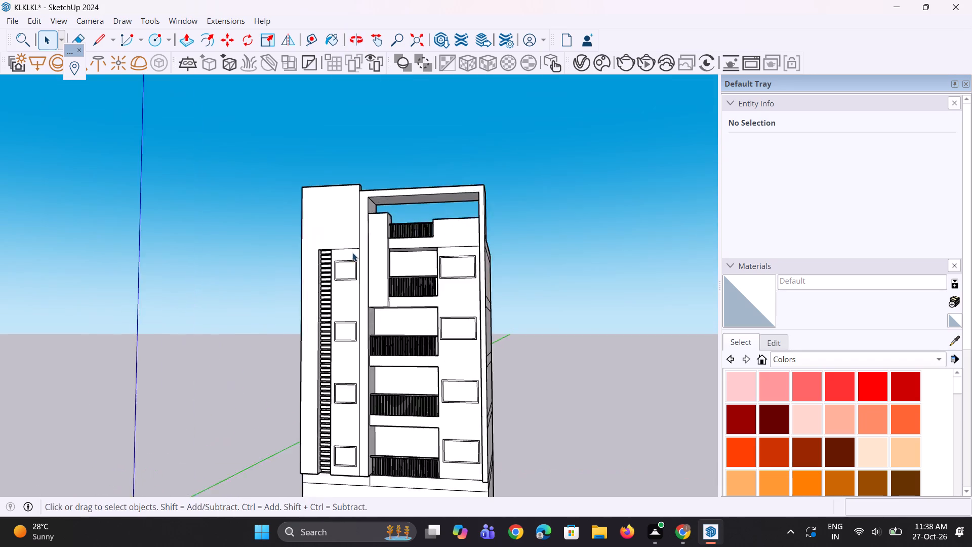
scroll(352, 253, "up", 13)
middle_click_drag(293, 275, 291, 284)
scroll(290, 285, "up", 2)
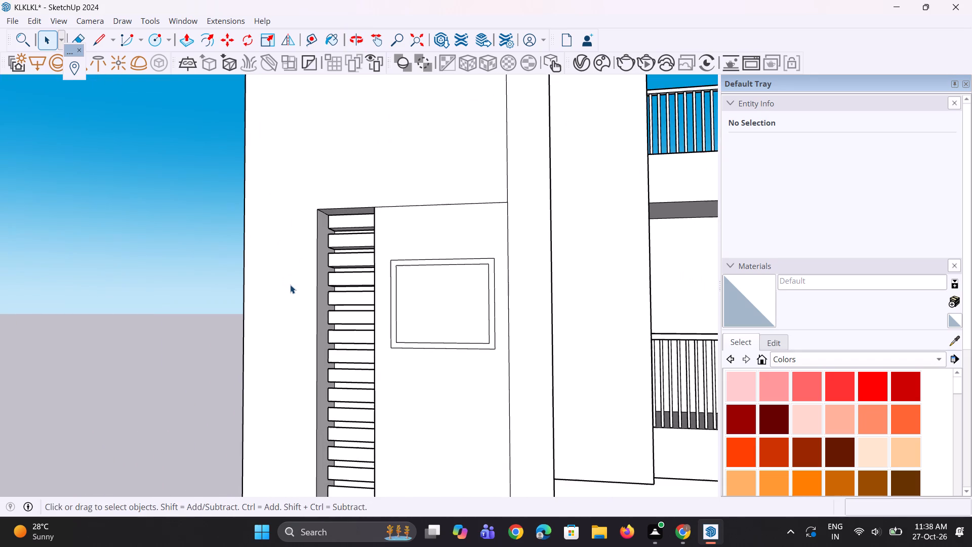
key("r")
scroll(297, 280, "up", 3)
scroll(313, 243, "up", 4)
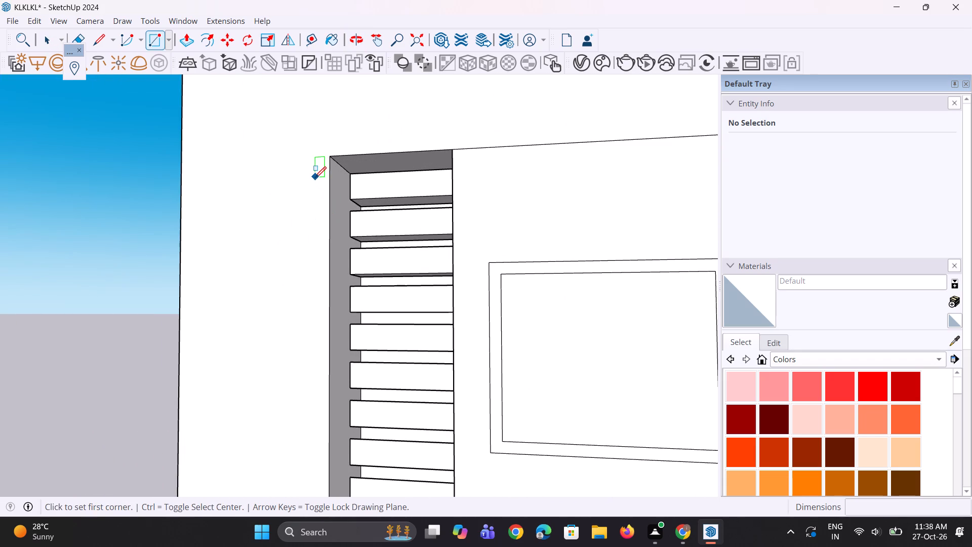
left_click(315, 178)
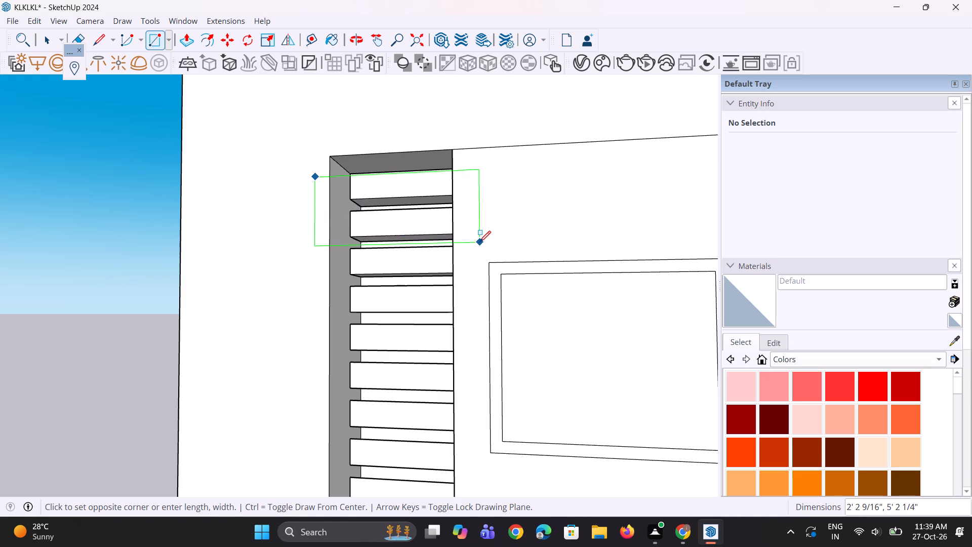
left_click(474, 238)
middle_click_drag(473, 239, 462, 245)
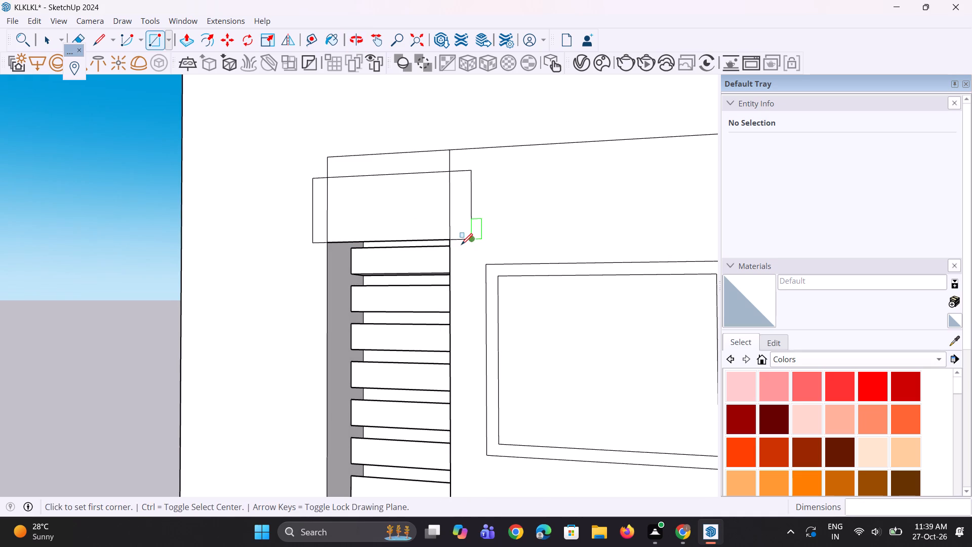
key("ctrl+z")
Draw a square about 1' wide on the wall against the recess's edge near its top and pull it out about 7 11/16".
scroll(306, 225, "up", 2)
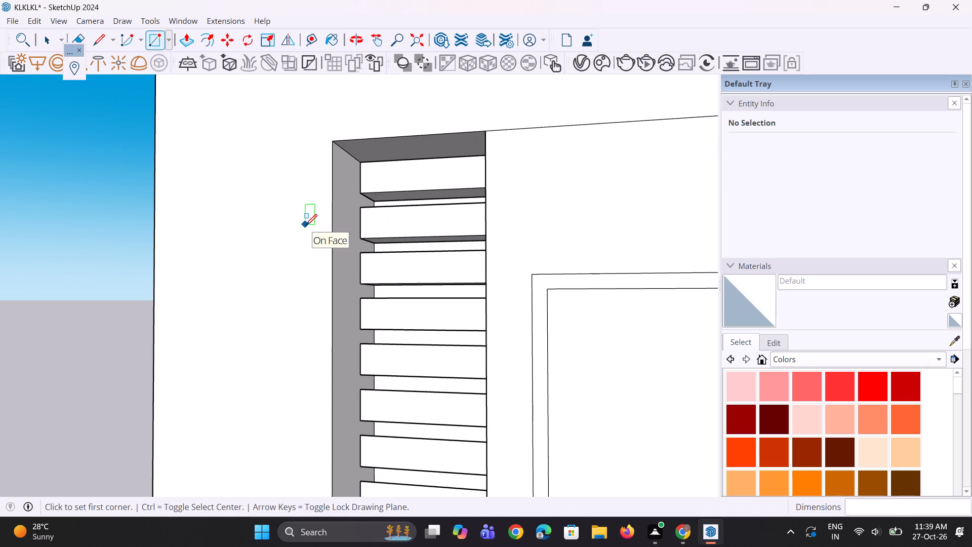
scroll(303, 225, "up", 2)
left_click(295, 182)
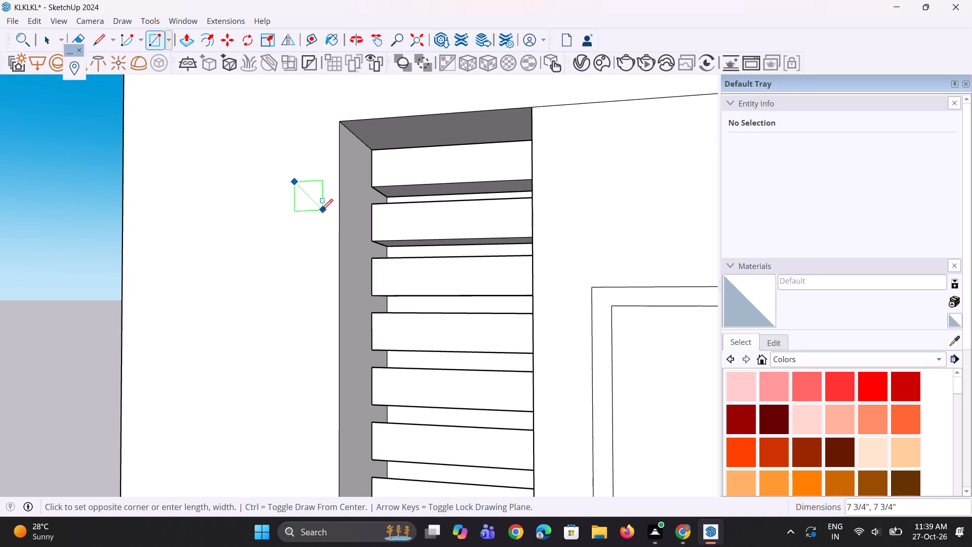
left_click(340, 224)
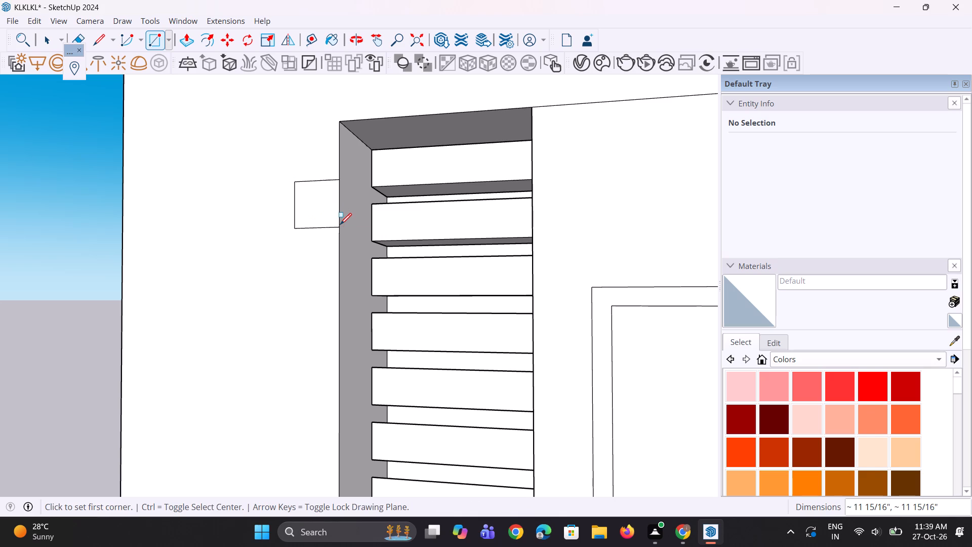
key("p")
left_click(331, 221)
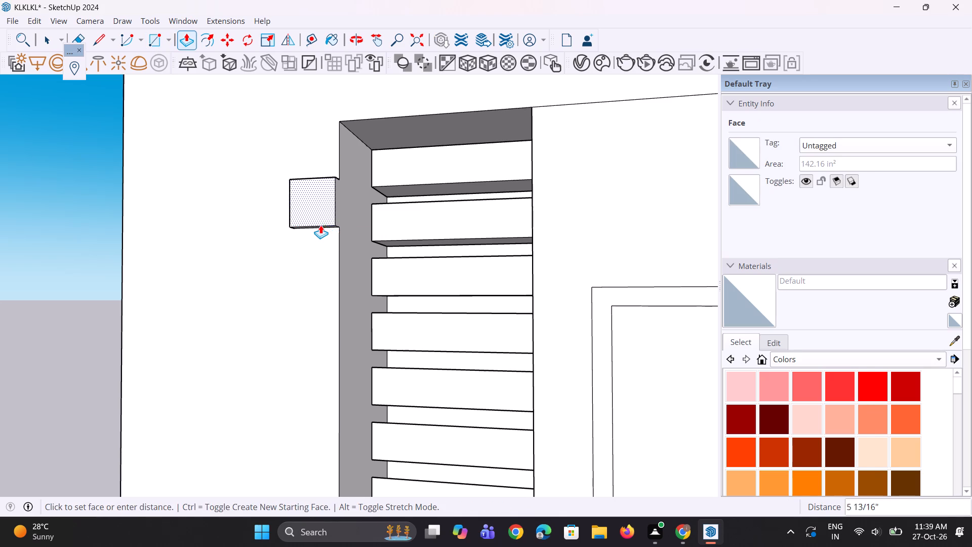
left_click(318, 226)
Extend the block's side face about 4' 3 5/16" so it spans across the recess onto the wall beyond.
scroll(336, 202, "up", 2)
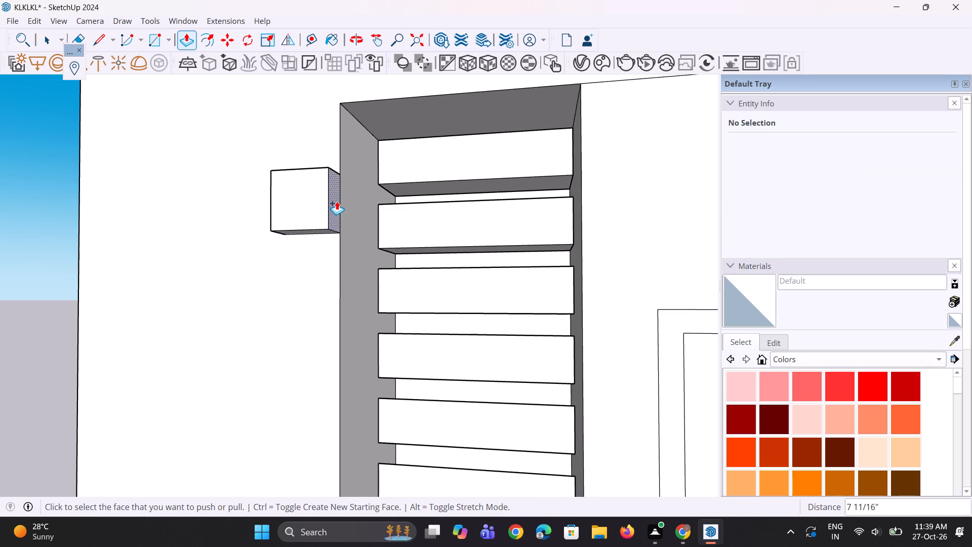
left_click(335, 201)
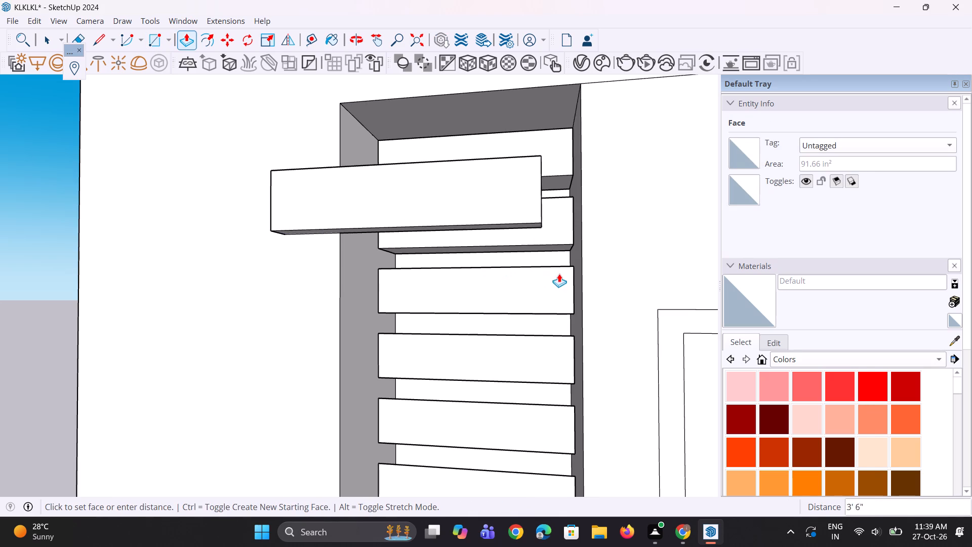
left_click(610, 297)
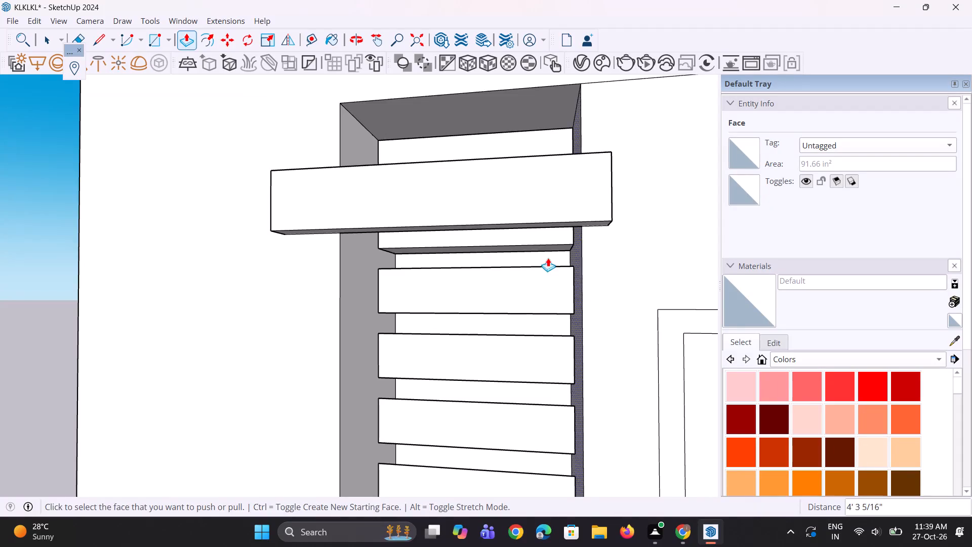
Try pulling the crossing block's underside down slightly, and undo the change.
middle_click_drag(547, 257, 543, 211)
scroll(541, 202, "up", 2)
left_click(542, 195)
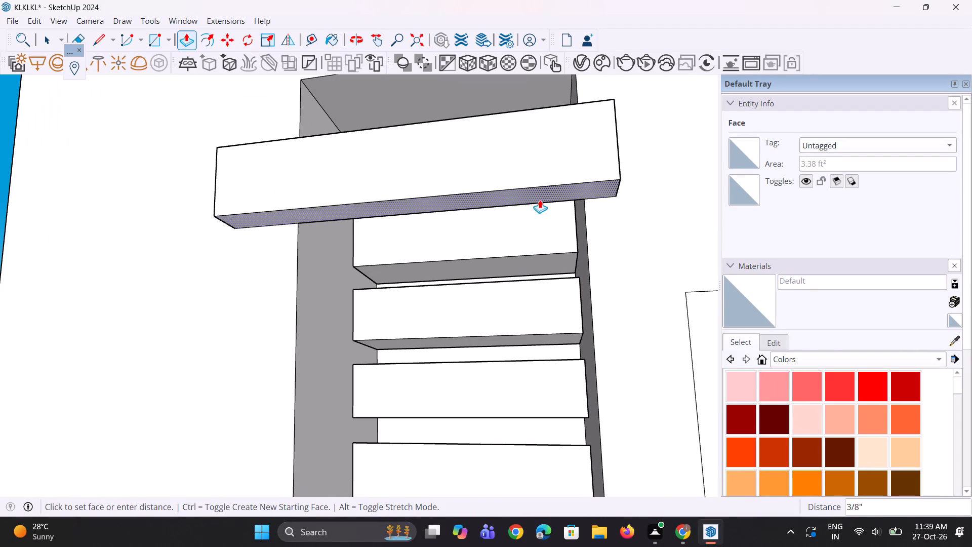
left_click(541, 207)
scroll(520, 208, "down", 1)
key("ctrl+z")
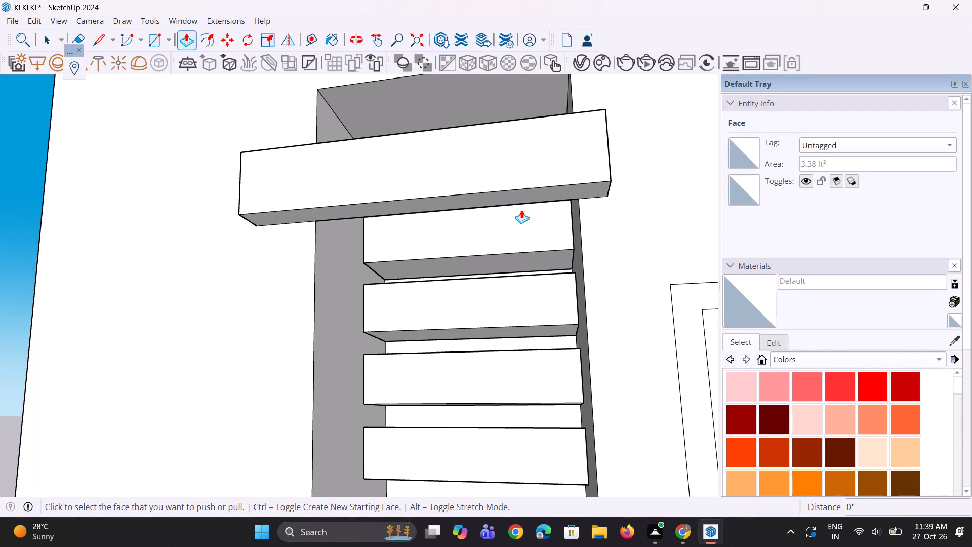
Pull the crossing block's underside down about 1 7/16".
left_click(538, 193)
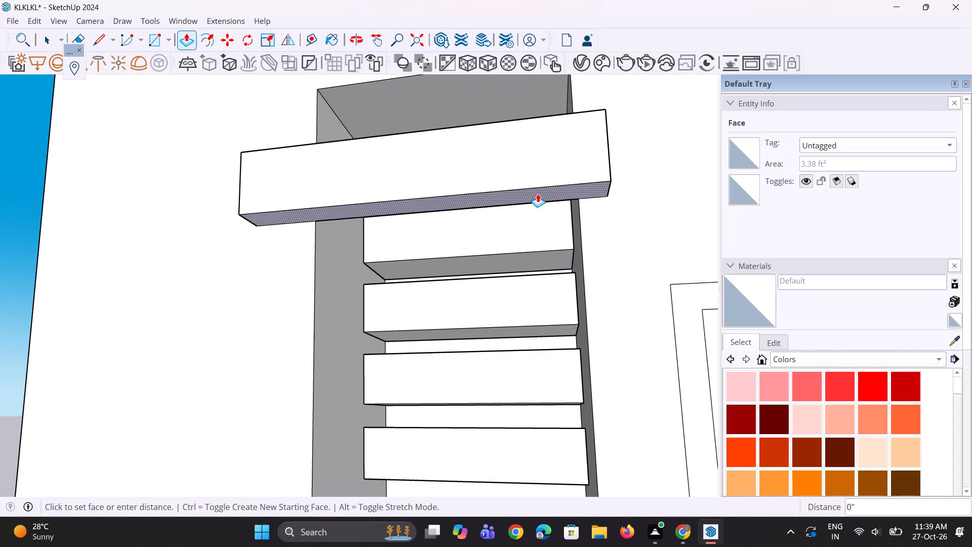
left_click(537, 203)
Raise the crossing block's top face up to the level of the recess's top edge.
scroll(489, 329, "down", 5)
middle_click_drag(406, 301, 596, 371)
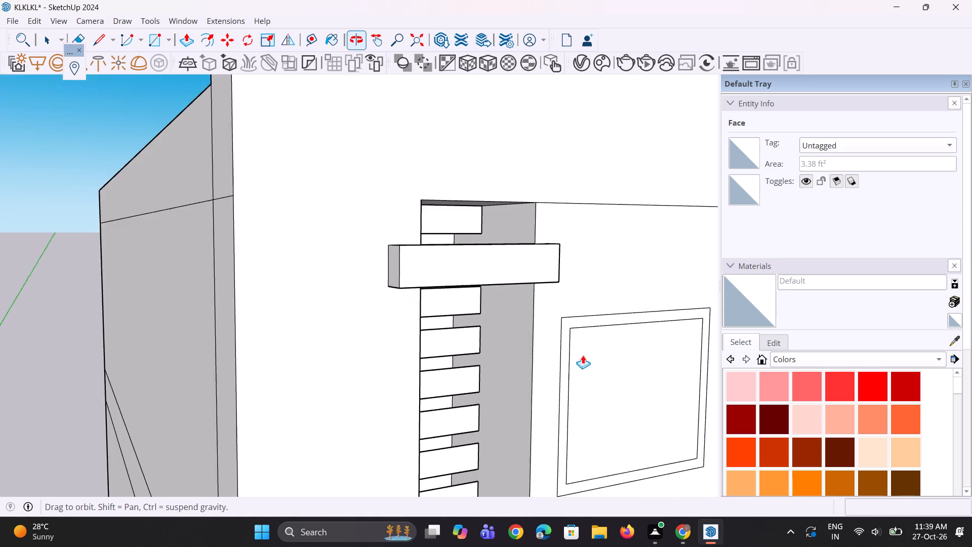
scroll(512, 296, "down", 11)
middle_click_drag(532, 315, 428, 331)
scroll(431, 319, "down", 4)
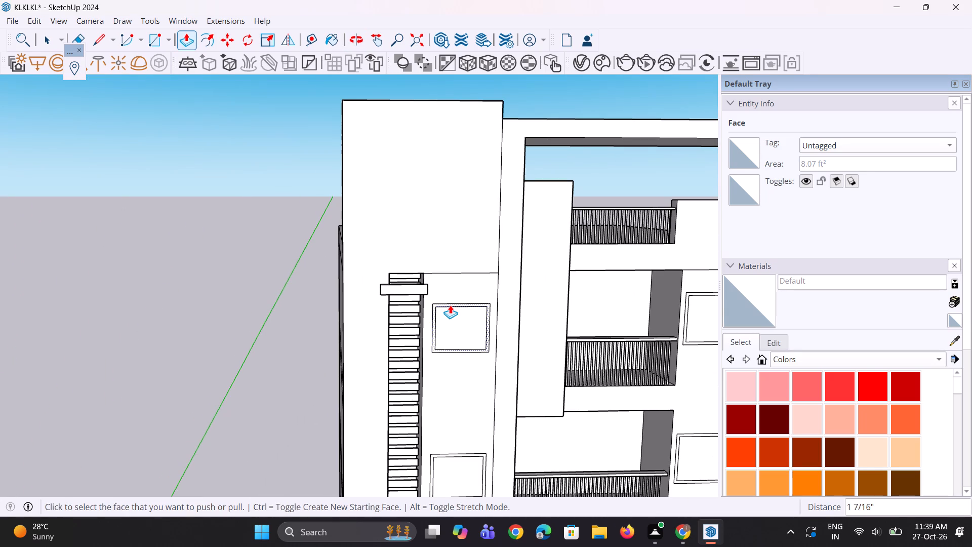
middle_click_drag(347, 295, 386, 359)
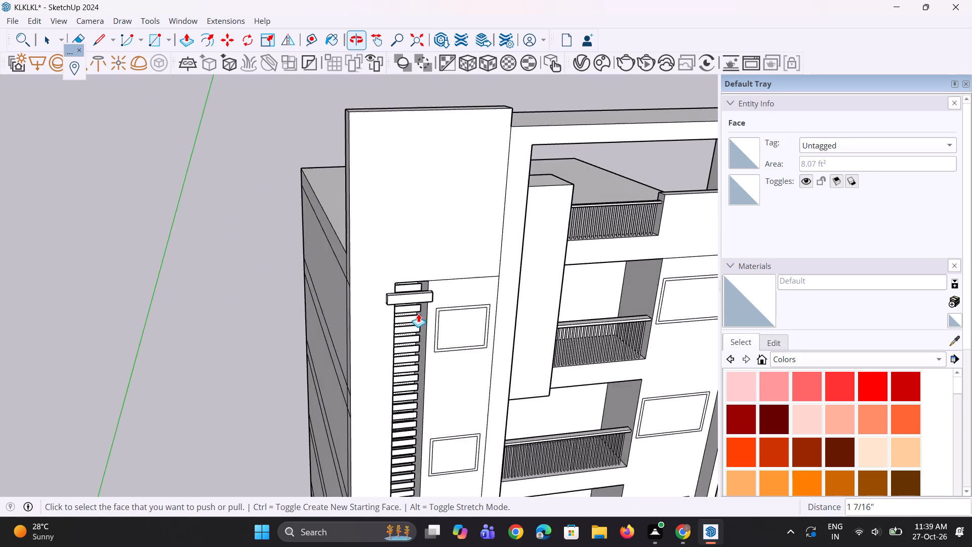
scroll(419, 314, "up", 13)
left_click(390, 292)
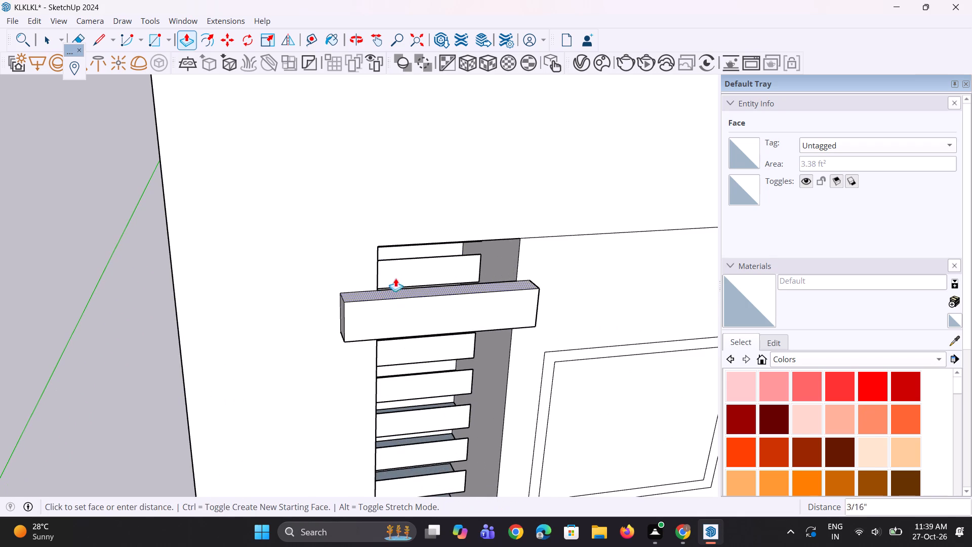
left_click(449, 240)
Push the block's underside up about 9 3/4" so it becomes a shallower cap over the slatted recess.
middle_click_drag(460, 266, 467, 146)
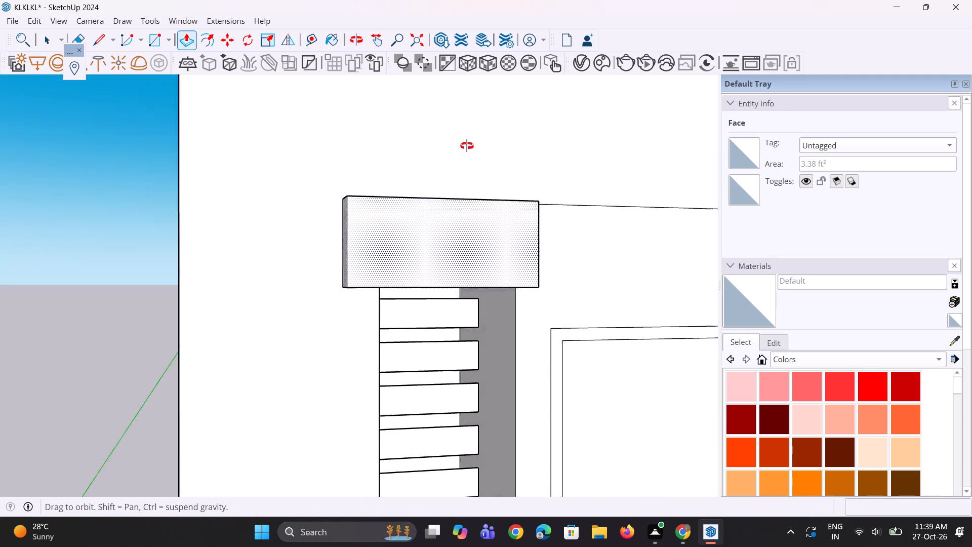
middle_click_drag(467, 146, 474, 114)
scroll(402, 313, "up", 2)
middle_click_drag(398, 281, 401, 234)
scroll(380, 237, "up", 2)
left_click(379, 220)
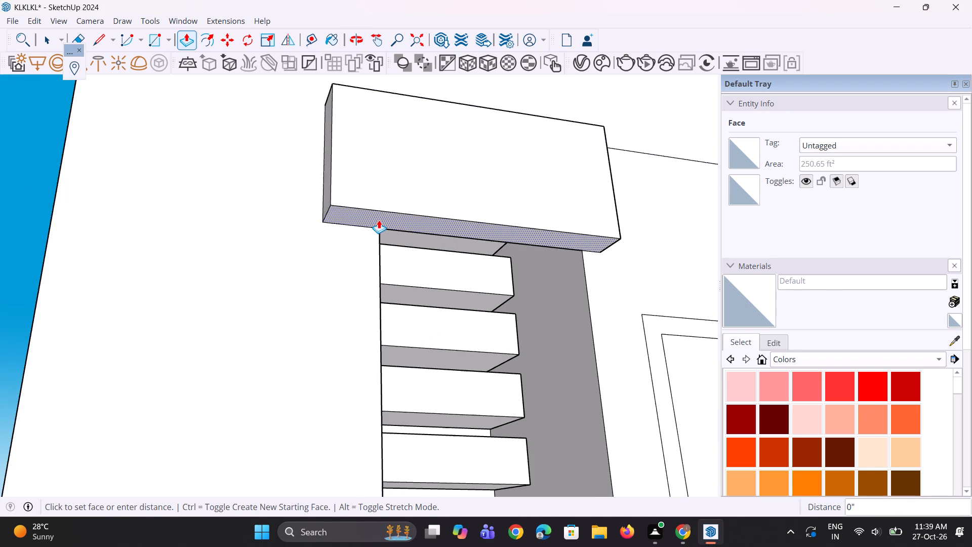
left_click(391, 177)
Draw a small rectangle about 9 5/16" by 10 7/16" on the wall against the recess's edge, a few slats below the cap.
scroll(385, 182, "down", 4)
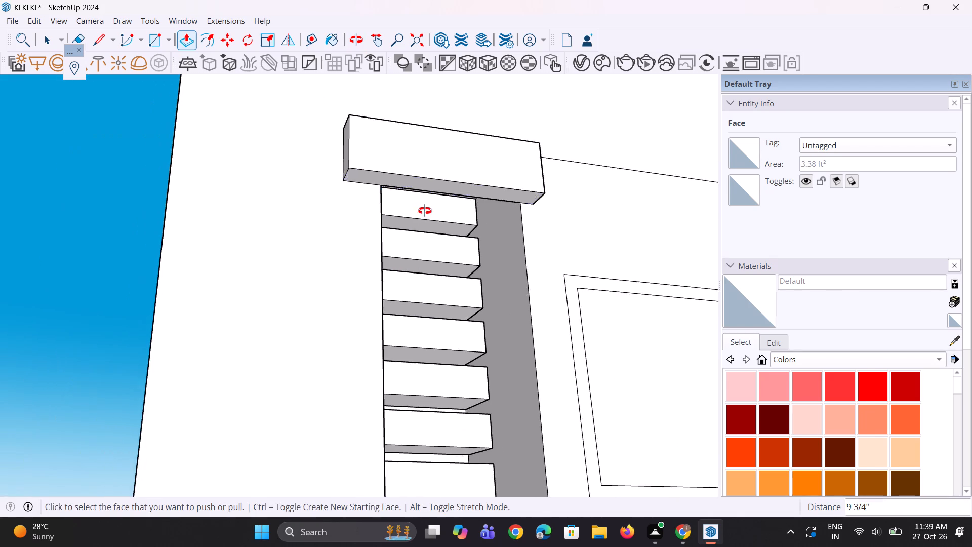
middle_click_drag(425, 211, 358, 260)
scroll(377, 202, "down", 5)
scroll(331, 209, "down", 1)
middle_click_drag(329, 218, 326, 235)
scroll(326, 242, "down", 1)
scroll(328, 319, "up", 2)
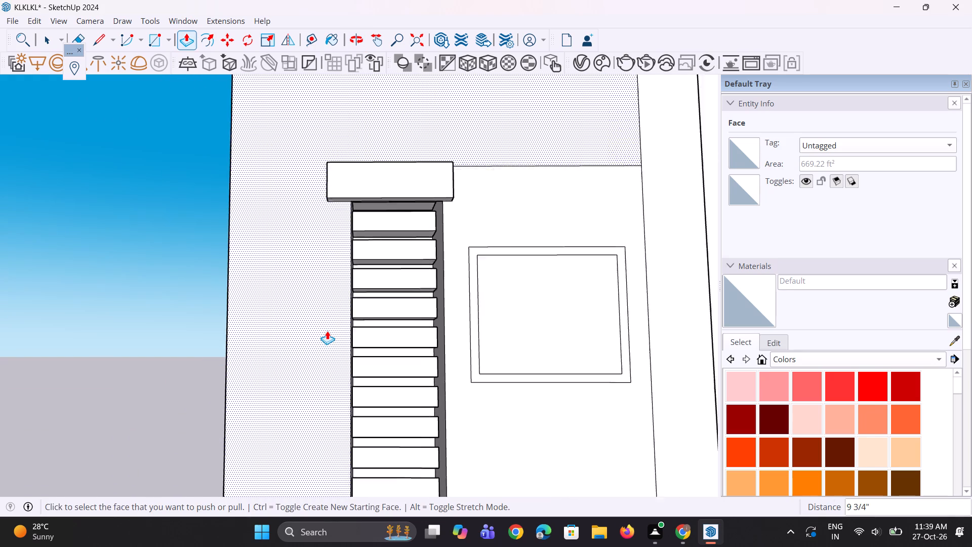
scroll(327, 331, "up", 2)
key("r")
scroll(327, 332, "up", 3)
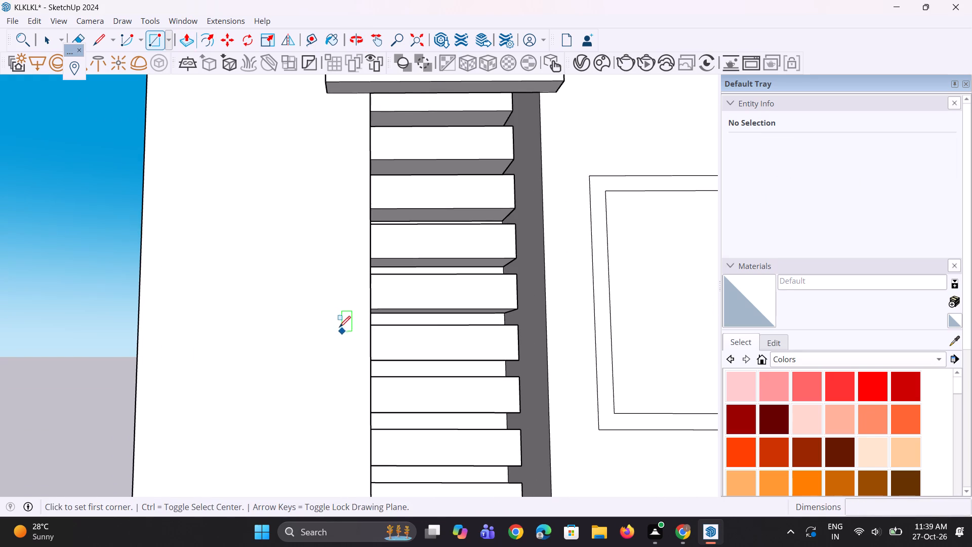
left_click(332, 321)
left_click(368, 356)
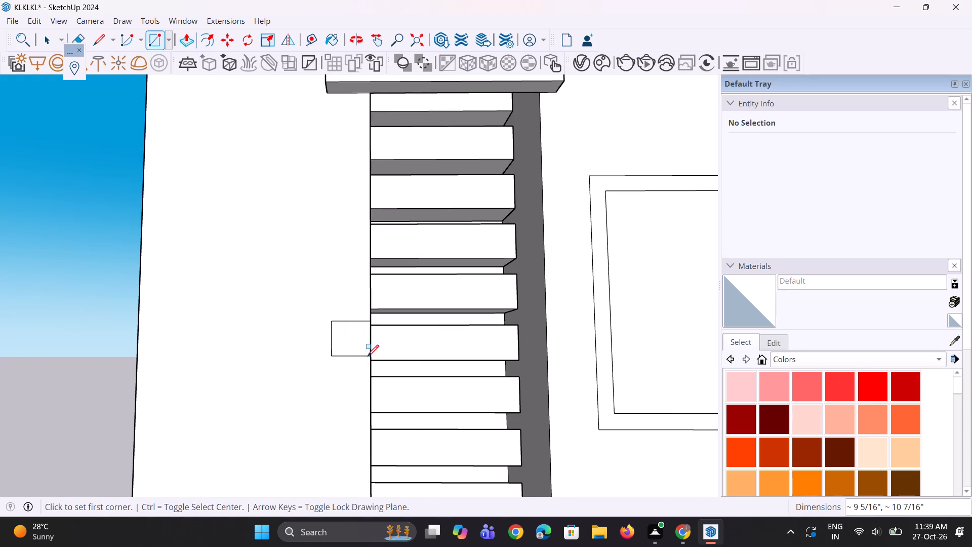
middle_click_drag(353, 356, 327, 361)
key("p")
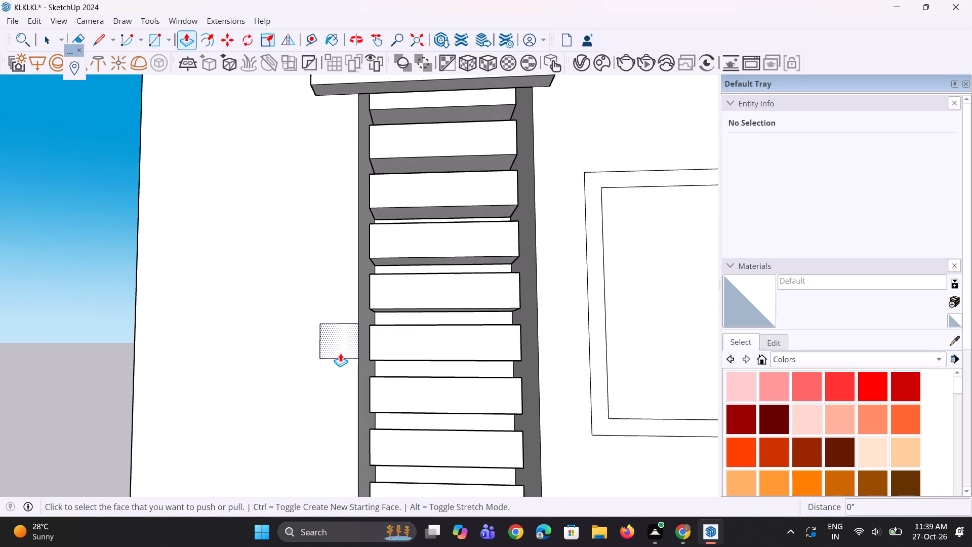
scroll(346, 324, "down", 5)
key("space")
Move the small rectangle's face straight down along the recess's edge by about 11' 6 13/16".
key("space")
left_click(343, 332)
scroll(389, 264, "down", 5)
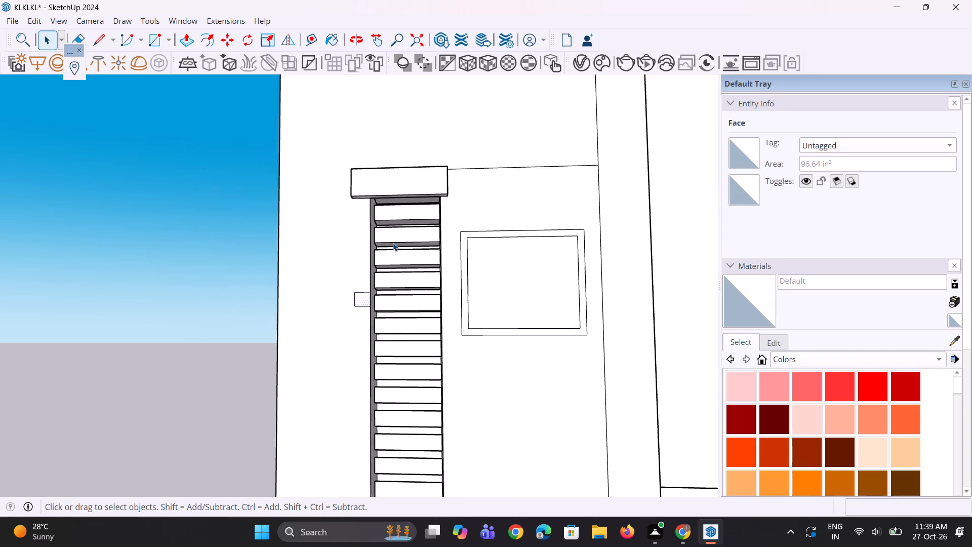
scroll(393, 242, "down", 4)
scroll(364, 293, "down", 5)
scroll(363, 314, "up", 3)
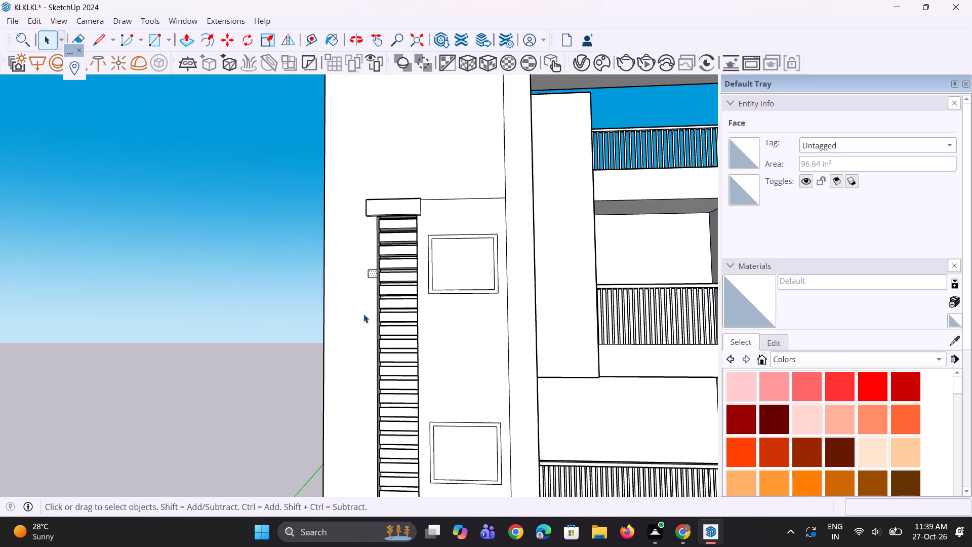
scroll(365, 308, "up", 3)
key("m")
left_click(374, 262)
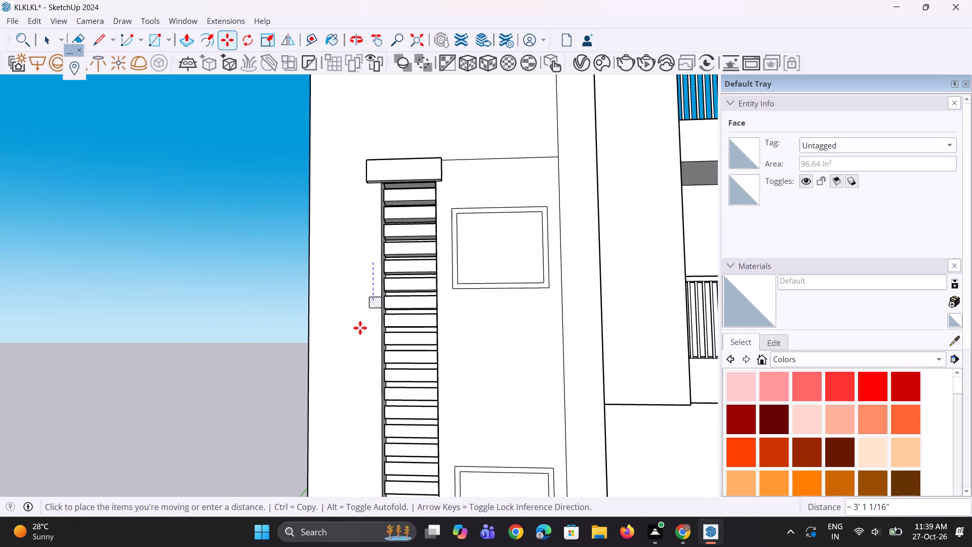
left_click(362, 428)
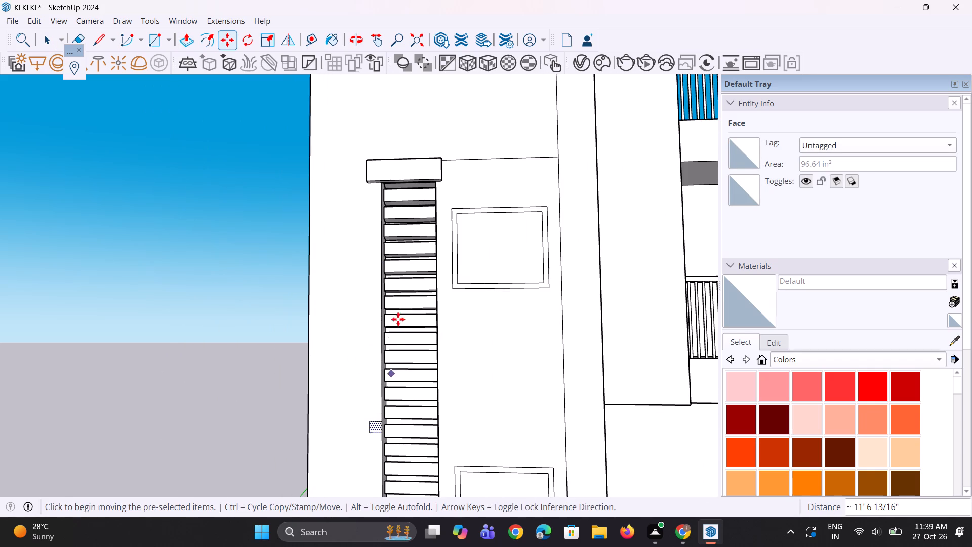
Copy the small rectangle straight down along the recess's edge by about 16' 5/16".
scroll(393, 219, "down", 12)
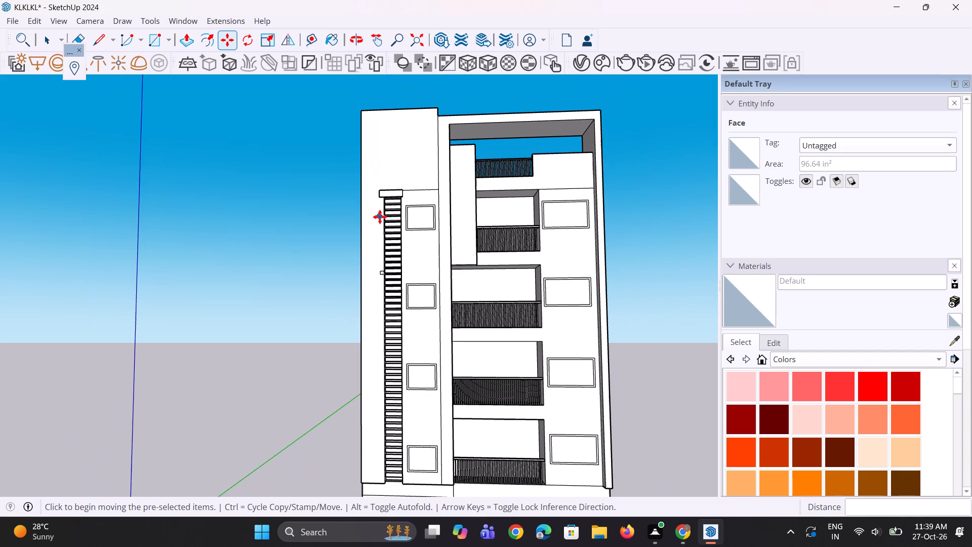
scroll(364, 313, "up", 2)
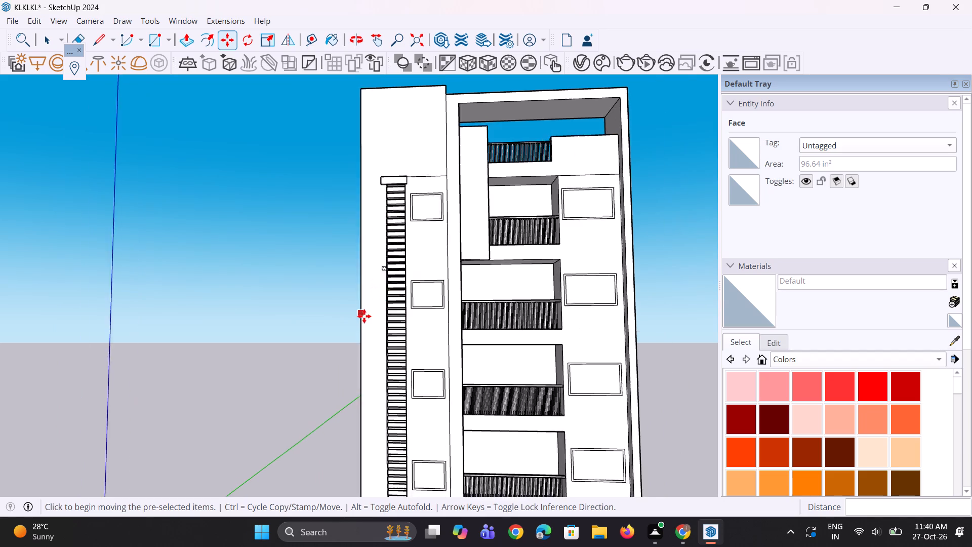
scroll(364, 316, "up", 4)
scroll(392, 241, "up", 5)
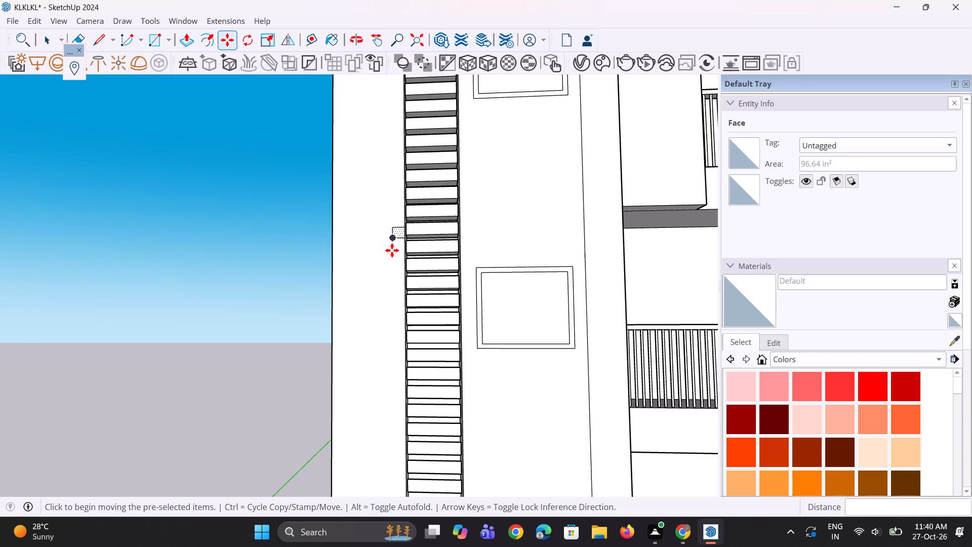
key("m")
left_click(396, 237)
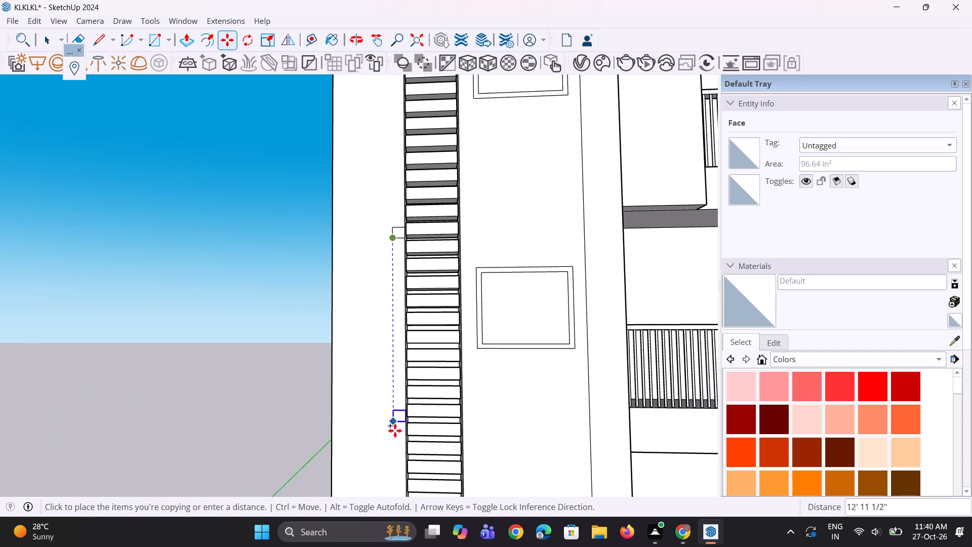
left_click(395, 468)
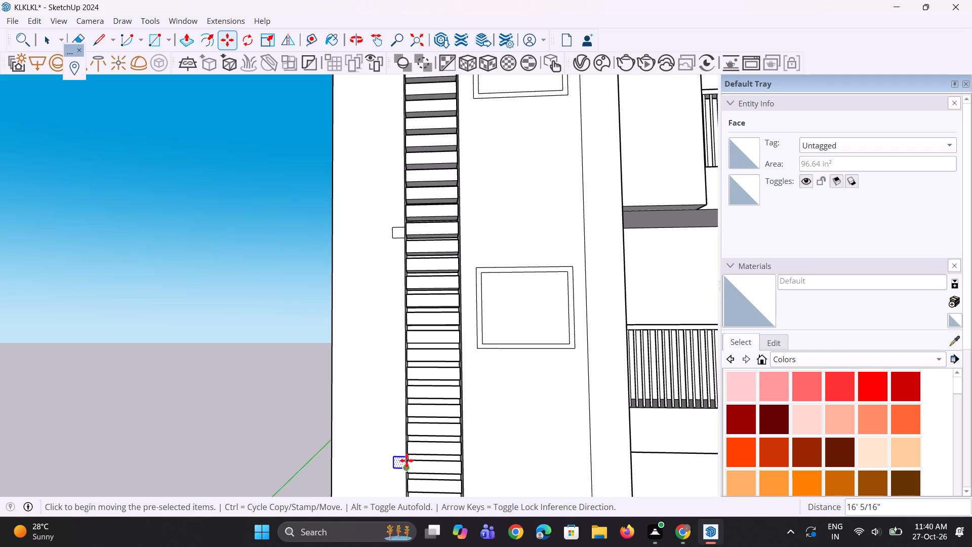
Pull the upper small rectangle out about 7 11/16", flush with the front of the cap block above.
scroll(392, 268, "down", 9)
middle_click_drag(377, 320, 288, 361)
scroll(412, 358, "up", 2)
scroll(415, 218, "up", 5)
middle_click_drag(389, 234, 352, 254)
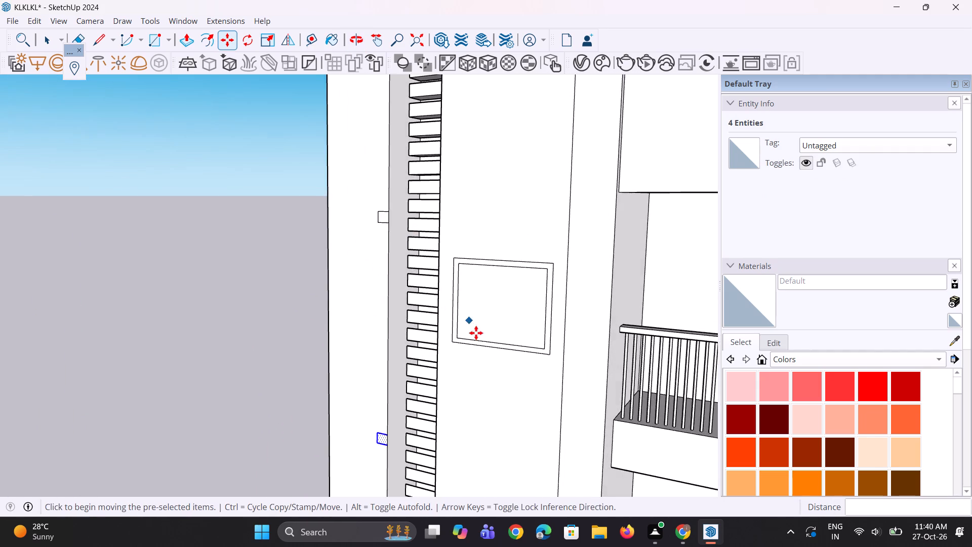
scroll(474, 330, "down", 11)
key("p")
scroll(461, 249, "up", 10)
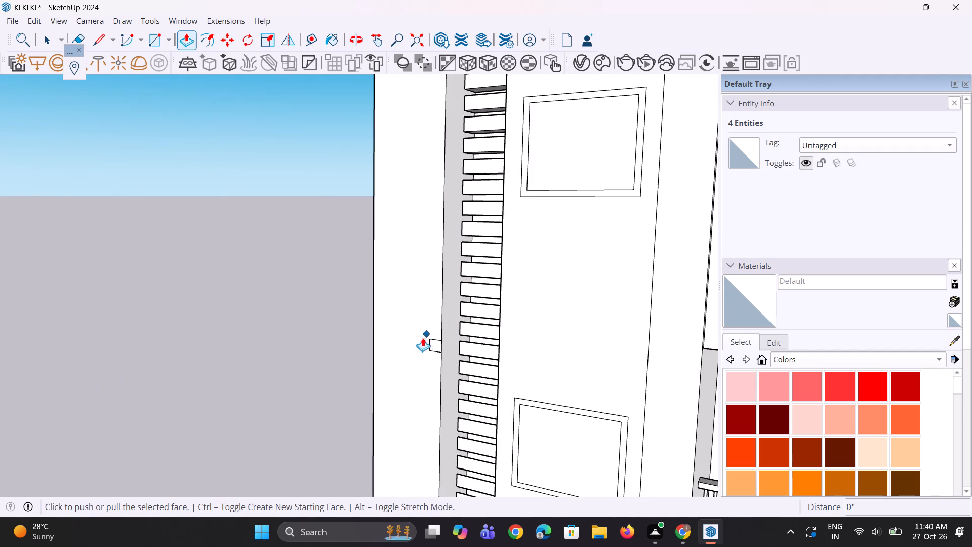
scroll(431, 345, "up", 3)
key("space")
left_click(431, 343)
scroll(432, 343, "up", 3)
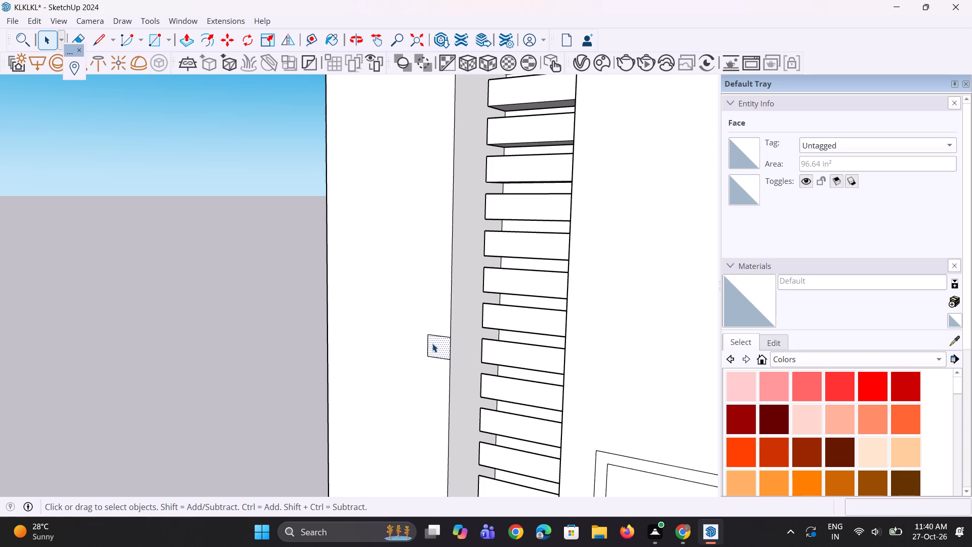
key("p")
left_click(435, 341)
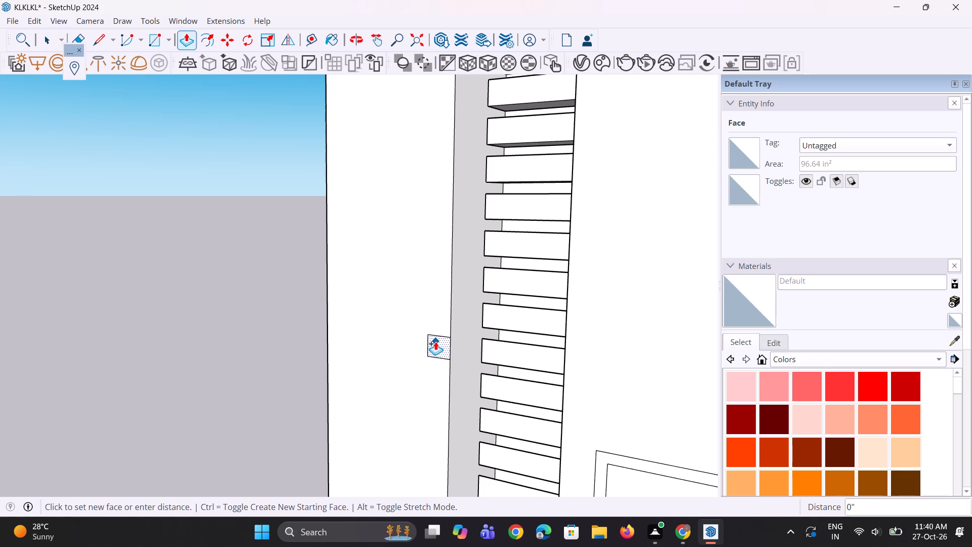
scroll(428, 341, "down", 13)
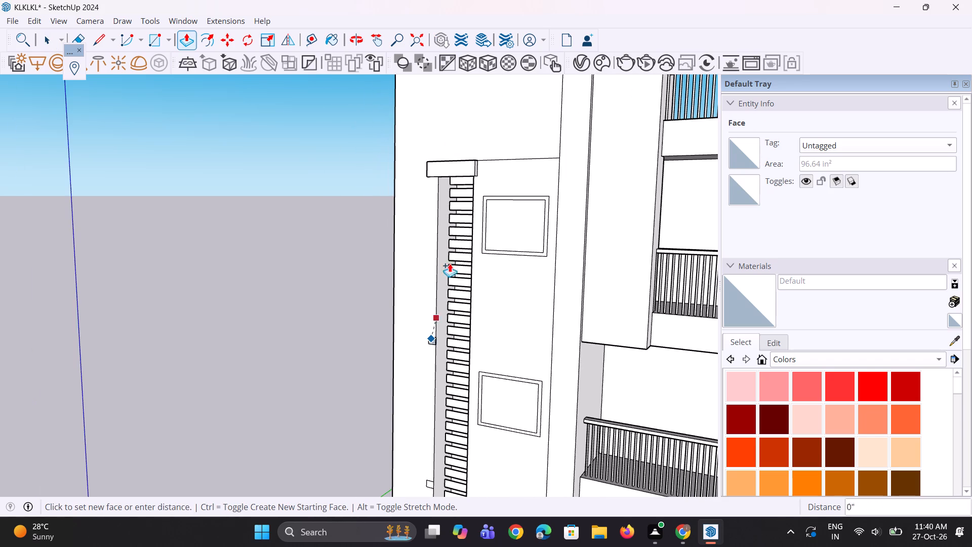
left_click(461, 176)
scroll(439, 316, "up", 4)
scroll(404, 344, "up", 3)
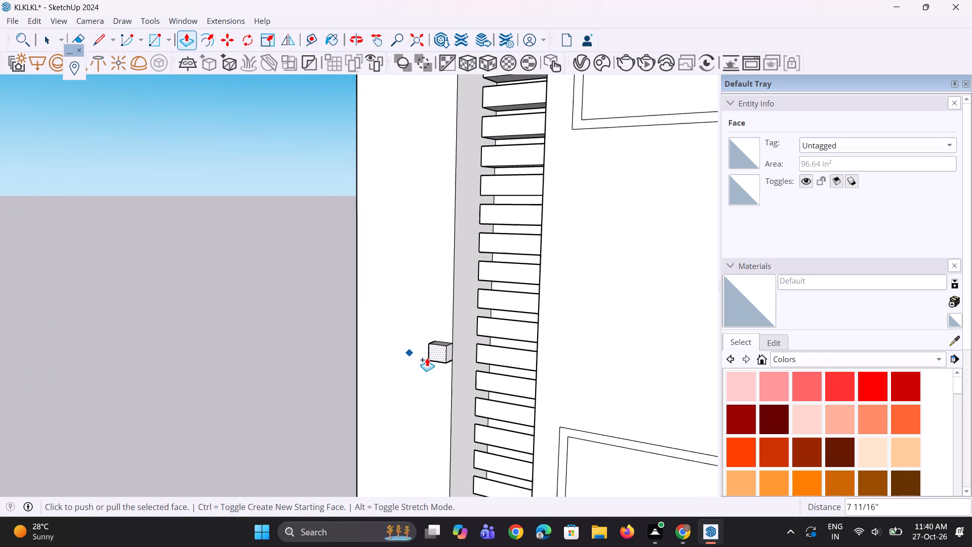
Raise the small block's top face by about 9 3/8".
scroll(427, 358, "up", 3)
middle_click_drag(431, 355, 442, 408)
scroll(445, 364, "up", 4)
key("space")
scroll(448, 341, "up", 1)
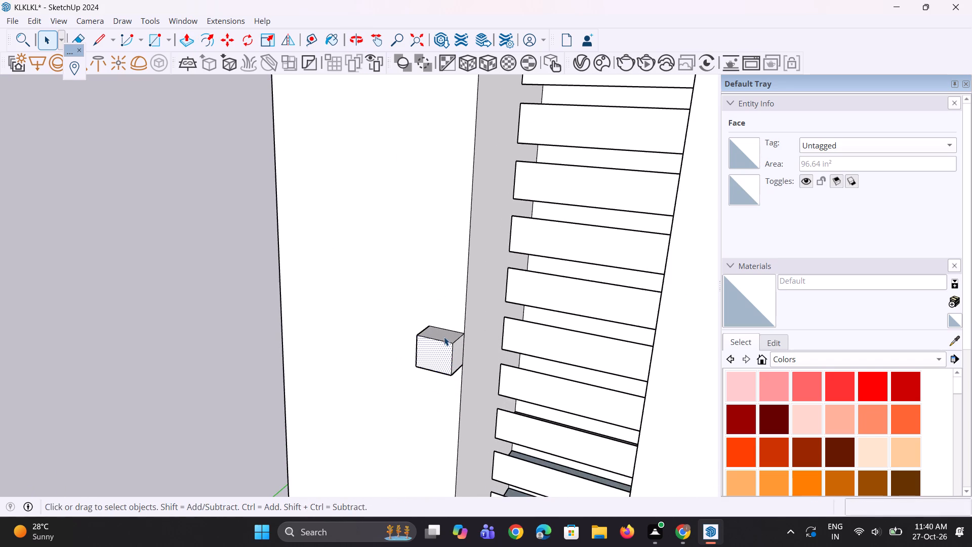
scroll(444, 337, "up", 2)
key("p")
left_click(442, 331)
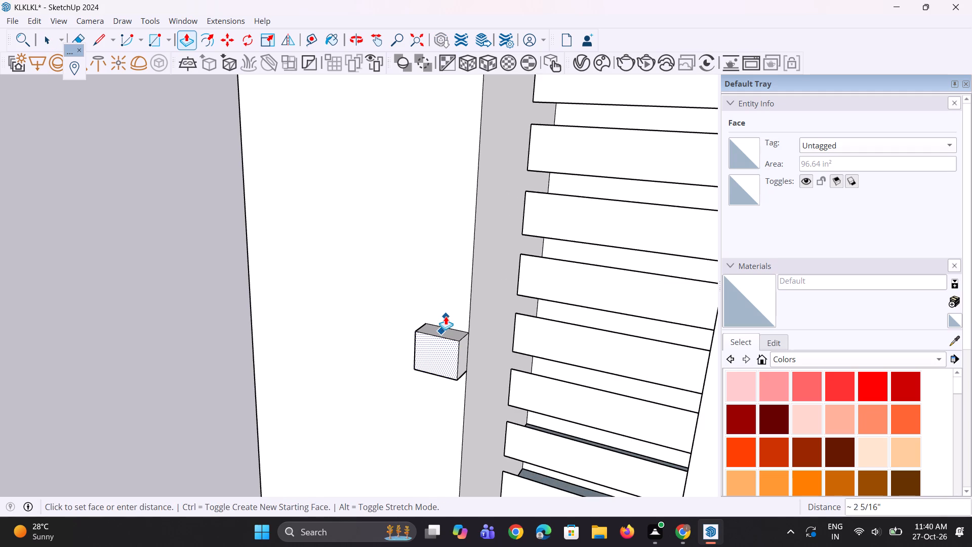
key("Escape")
scroll(435, 341, "up", 3)
left_click(447, 333)
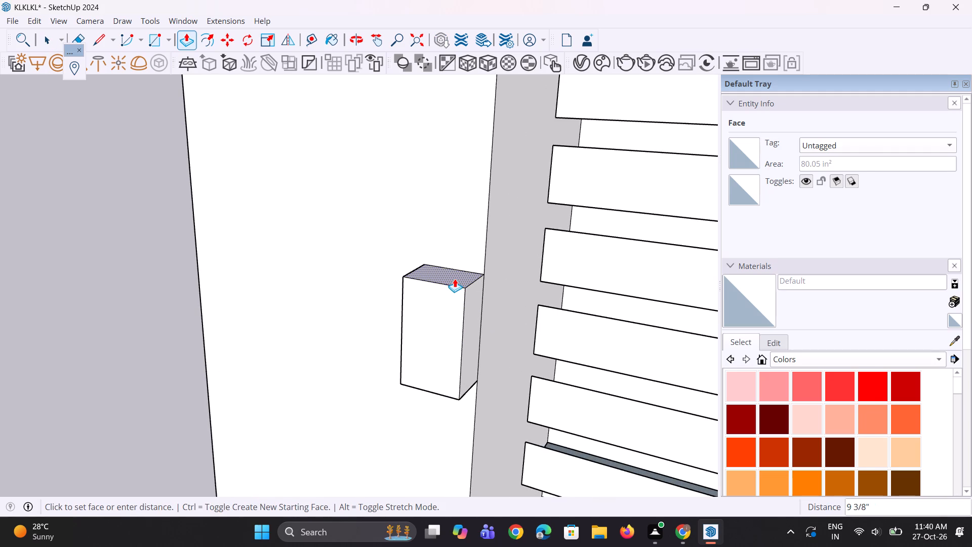
left_click(455, 279)
Extend the block sideways about 3' 10 3/4" to the recess's far edge, plus about 10 7/8" beyond it.
middle_click_drag(431, 353, 380, 317)
left_click(436, 320)
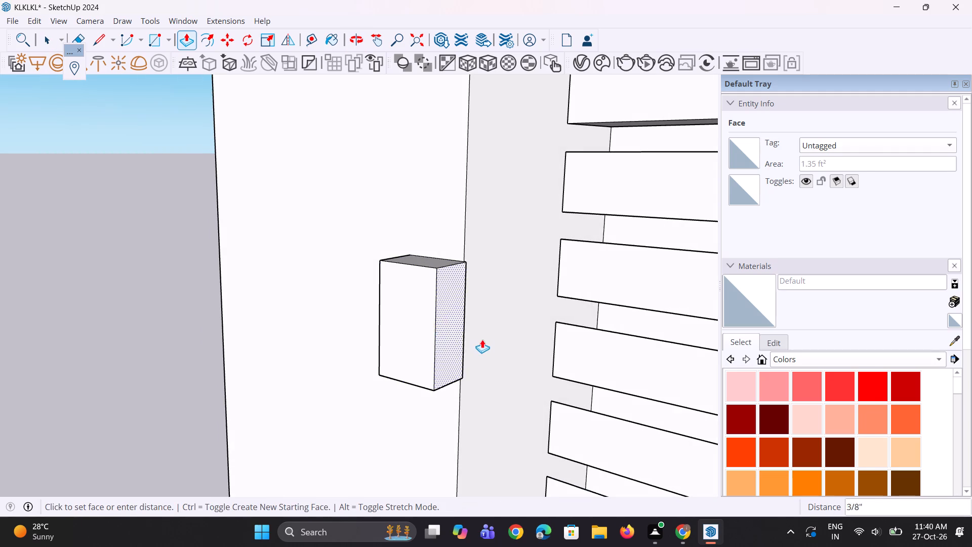
scroll(484, 322, "down", 10)
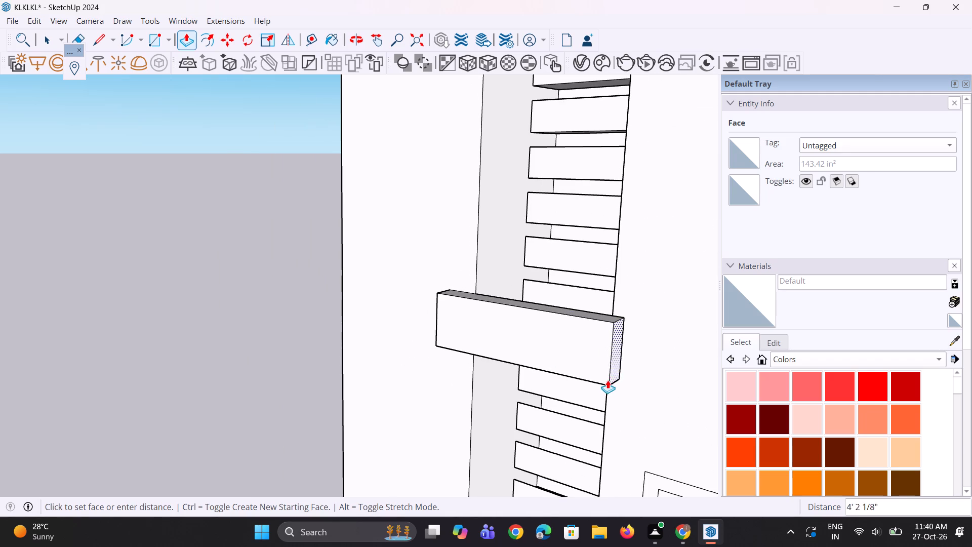
left_click(606, 422)
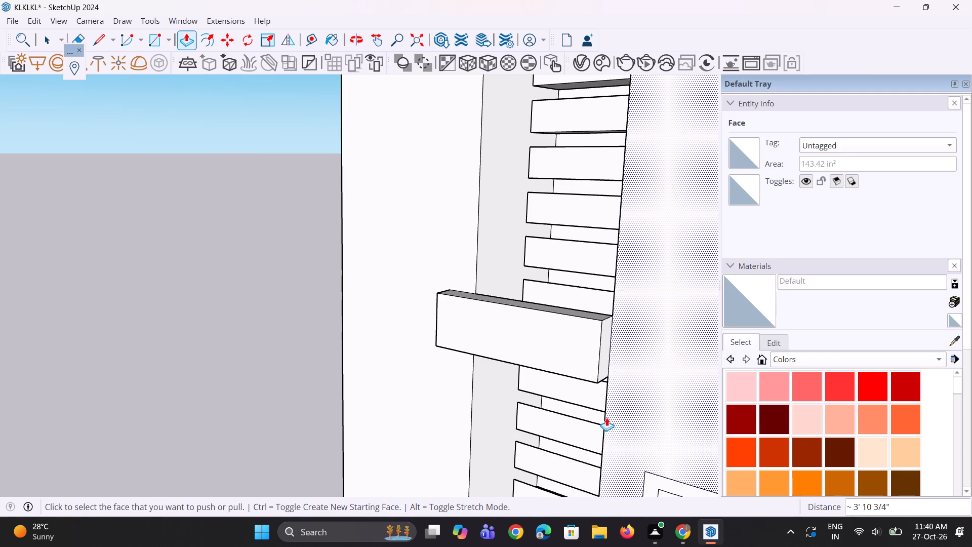
scroll(599, 374, "up", 2)
left_click(601, 361)
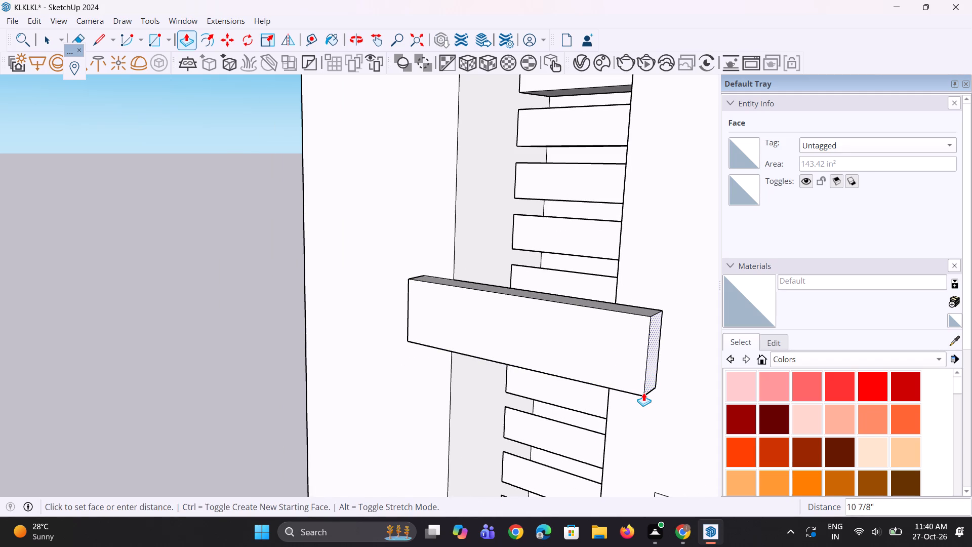
left_click(643, 393)
Raise the crossing block's top face by about another 4 9/16".
scroll(611, 349, "up", 2)
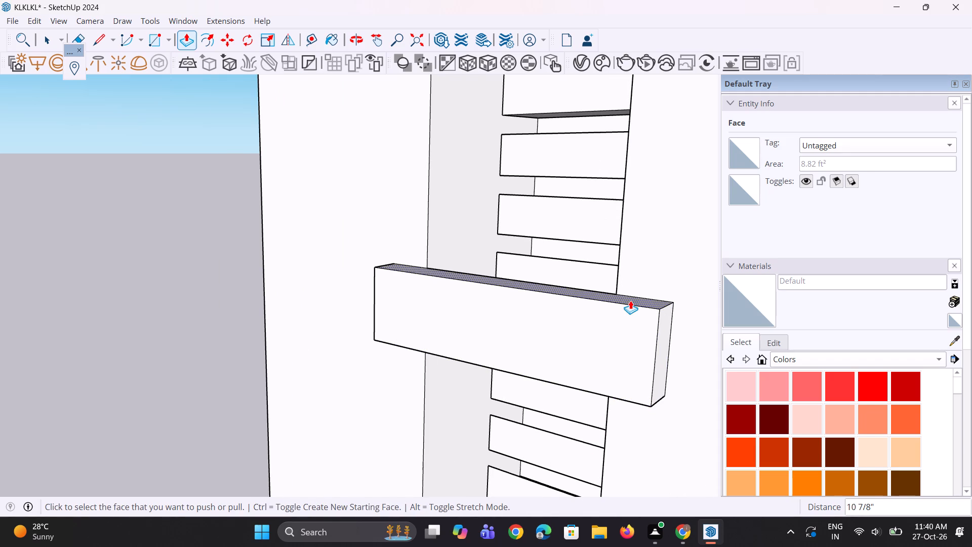
left_click(630, 300)
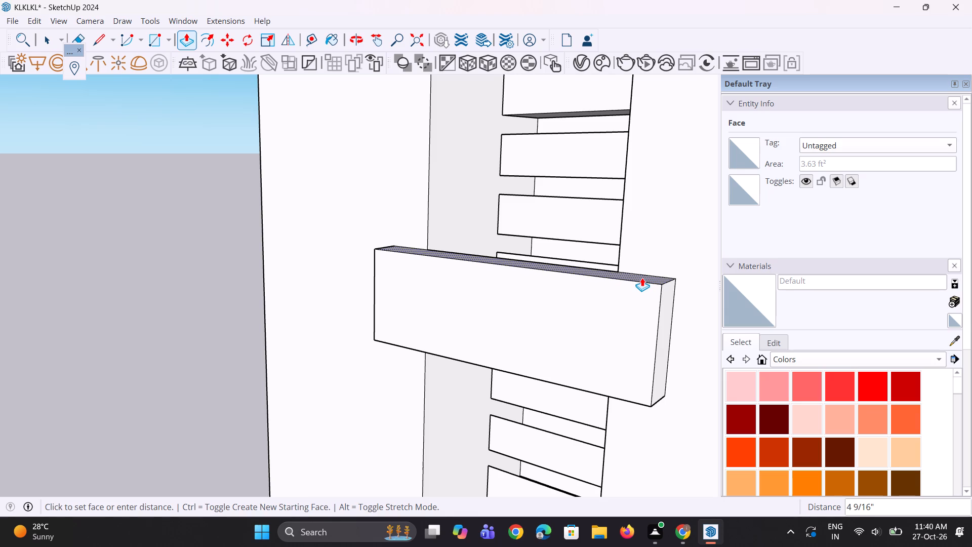
left_click(642, 278)
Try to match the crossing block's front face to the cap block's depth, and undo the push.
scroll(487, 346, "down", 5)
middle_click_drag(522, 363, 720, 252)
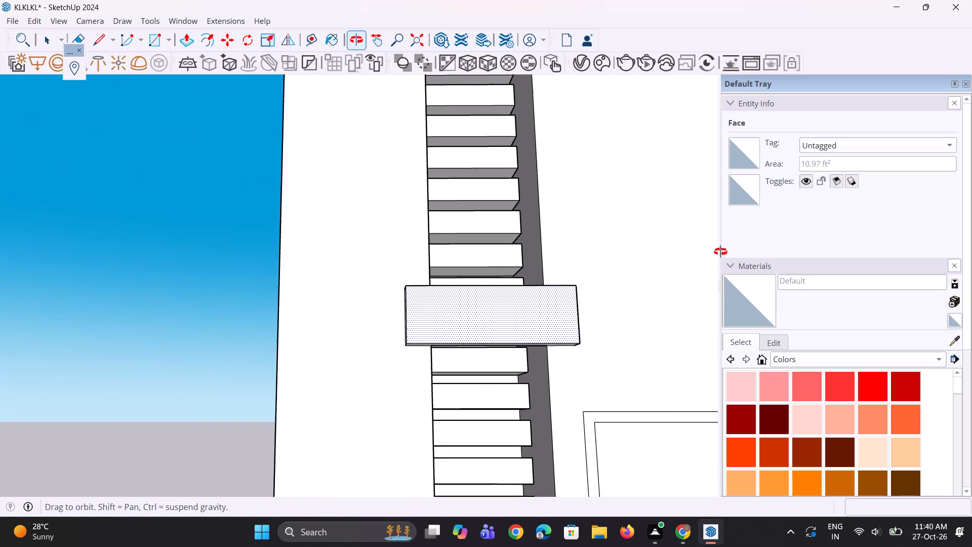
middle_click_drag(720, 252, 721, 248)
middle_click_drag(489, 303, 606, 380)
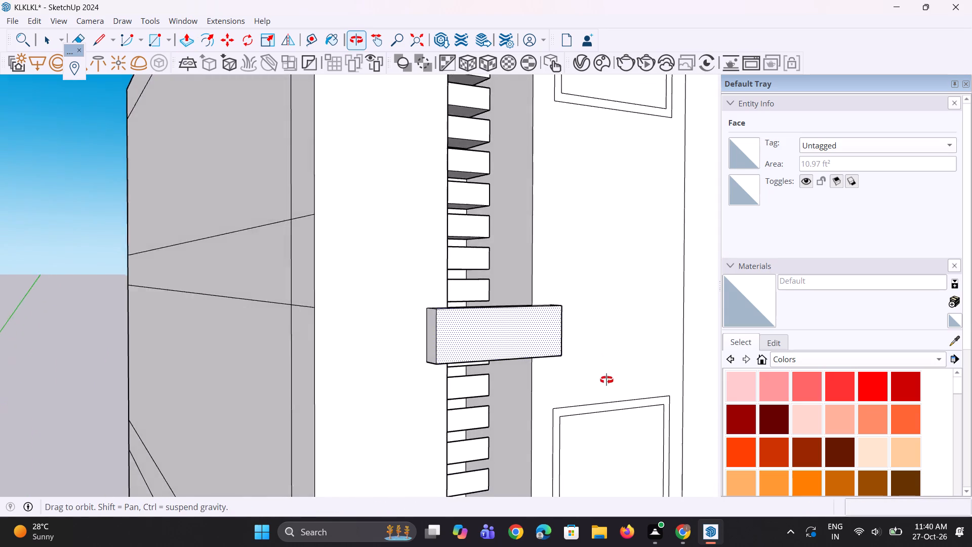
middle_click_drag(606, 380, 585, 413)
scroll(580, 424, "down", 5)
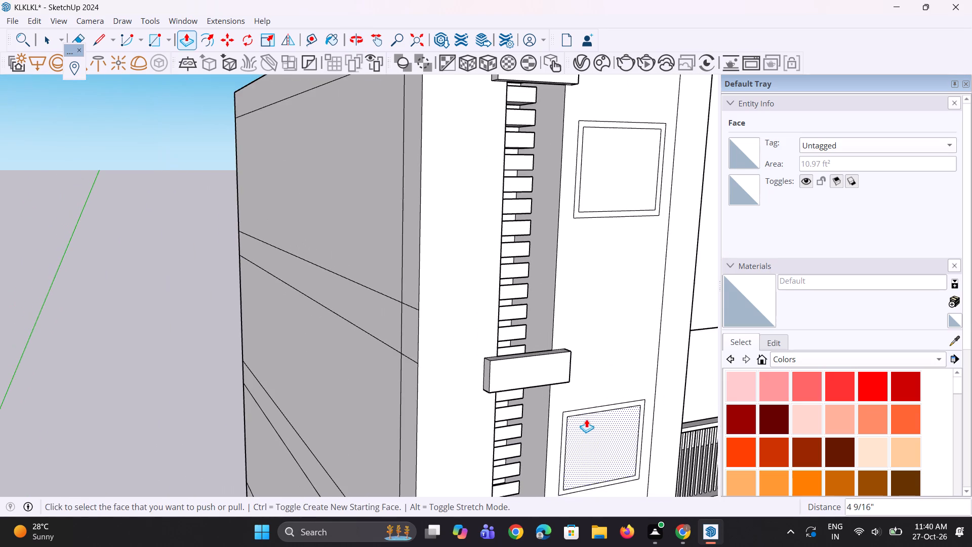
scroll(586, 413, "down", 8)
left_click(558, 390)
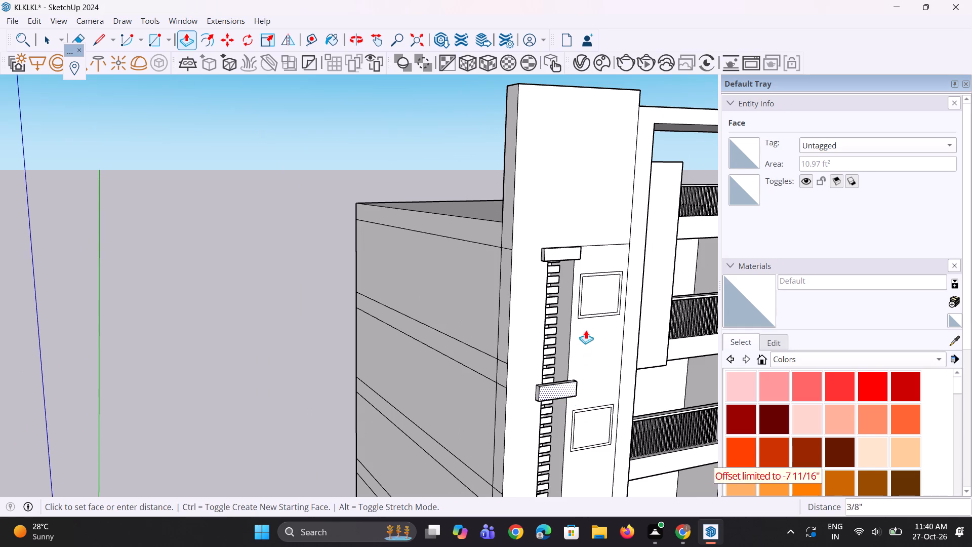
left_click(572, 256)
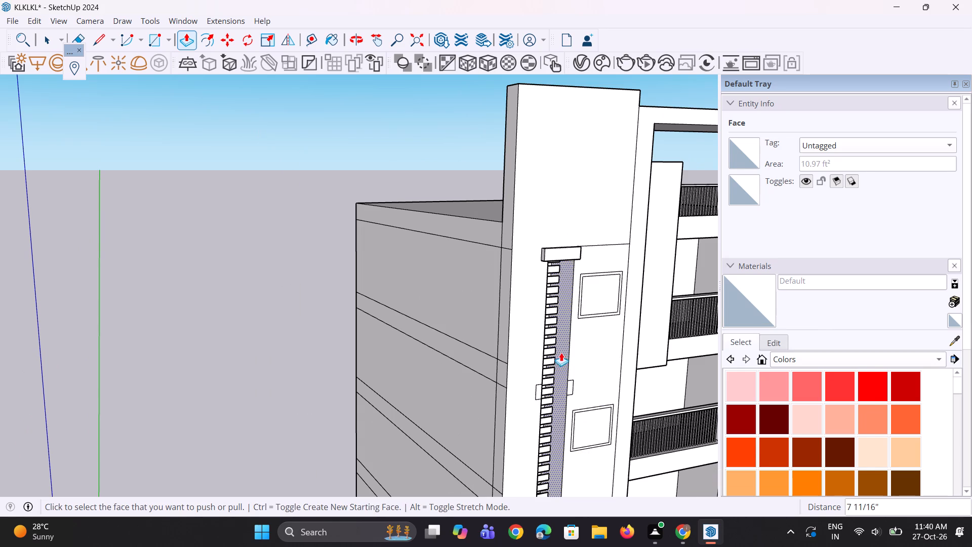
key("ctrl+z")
Align the crossing block's front face with the lower front edge of the cap block.
scroll(553, 362, "up", 5, "ctrl")
left_click(550, 405)
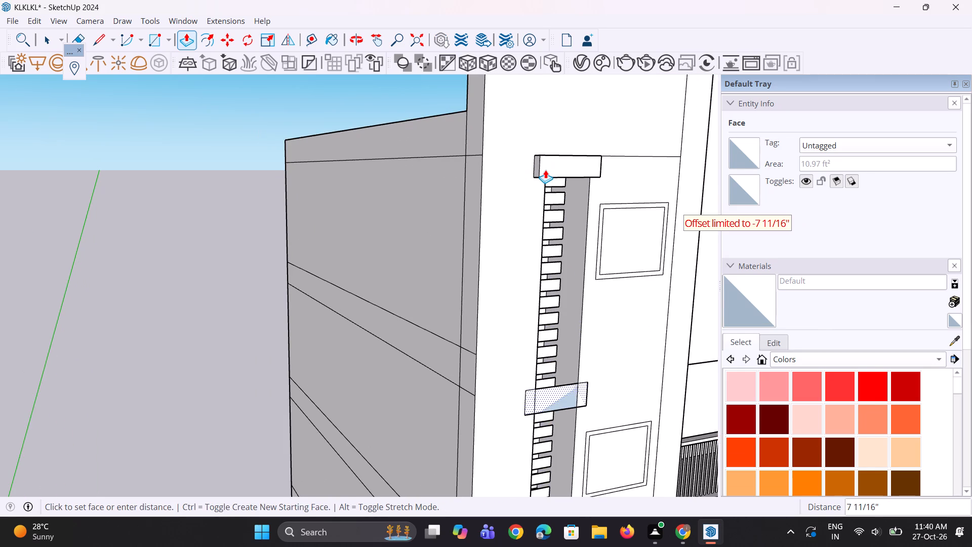
scroll(545, 170, "up", 3)
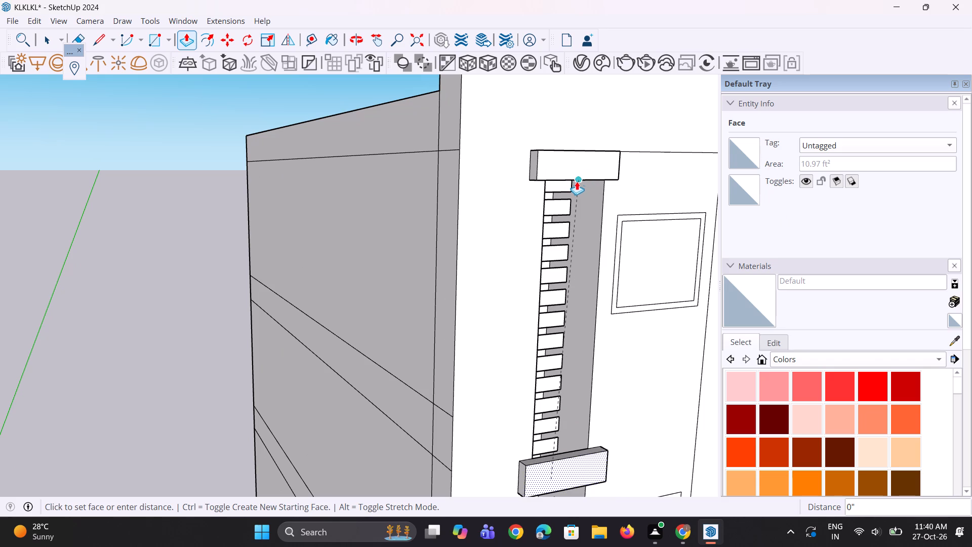
left_click(575, 182)
Pull the crossing block's underside down by about 3 11/16".
scroll(450, 193, "down", 5)
middle_click_drag(526, 267, 477, 200)
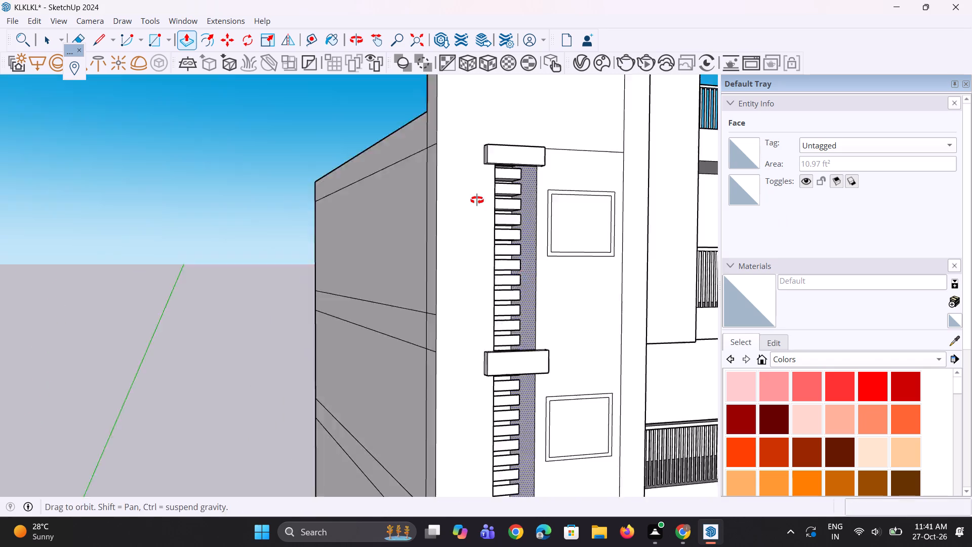
middle_click_drag(477, 200, 477, 199)
scroll(347, 185, "down", 5)
middle_click_drag(468, 280, 404, 256)
scroll(406, 296, "up", 5)
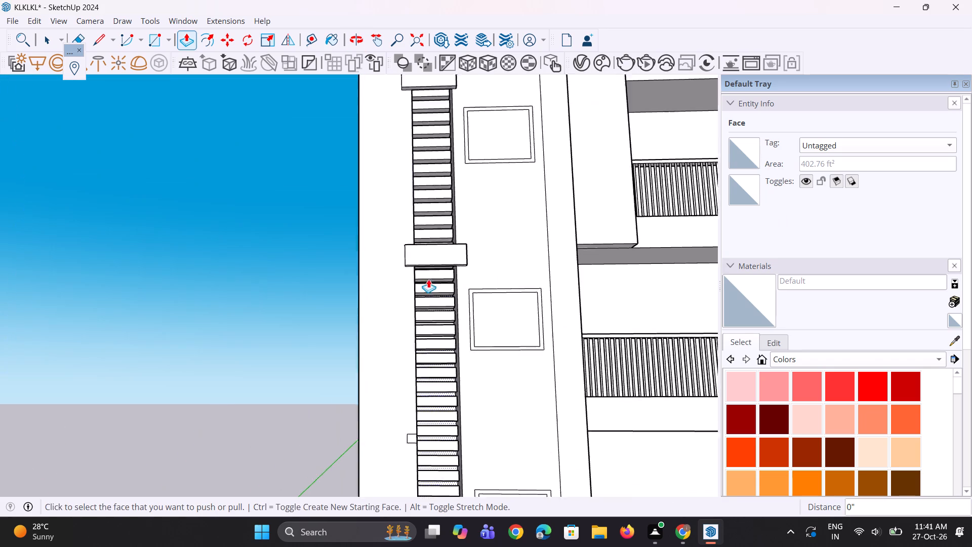
scroll(428, 279, "up", 1)
middle_click_drag(407, 269, 426, 157)
scroll(414, 236, "up", 7)
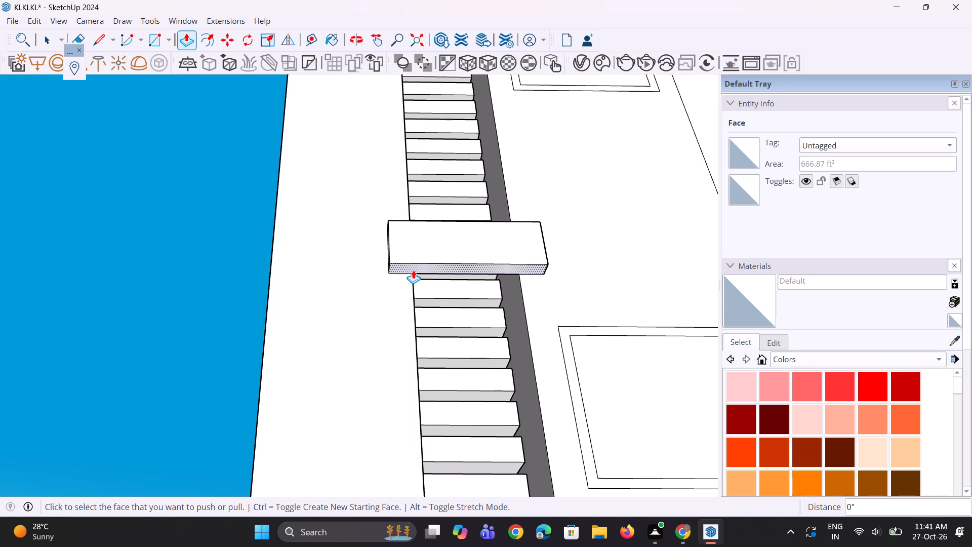
left_click(413, 270)
left_click(413, 277)
Lengthen the crossing block by about 3 5/16" at each of its two ends.
middle_click_drag(617, 278, 585, 291)
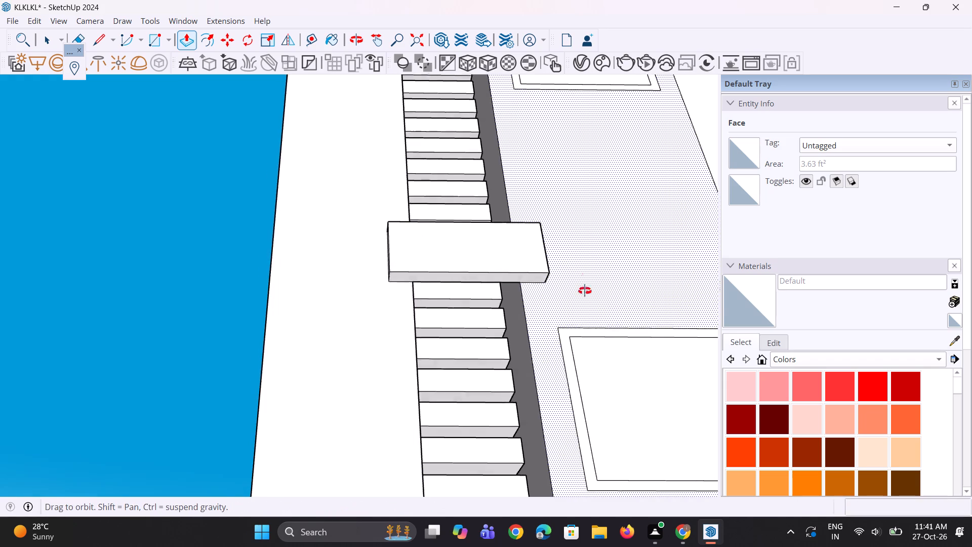
middle_click_drag(585, 291, 482, 319)
scroll(510, 302, "down", 1)
scroll(498, 250, "up", 3)
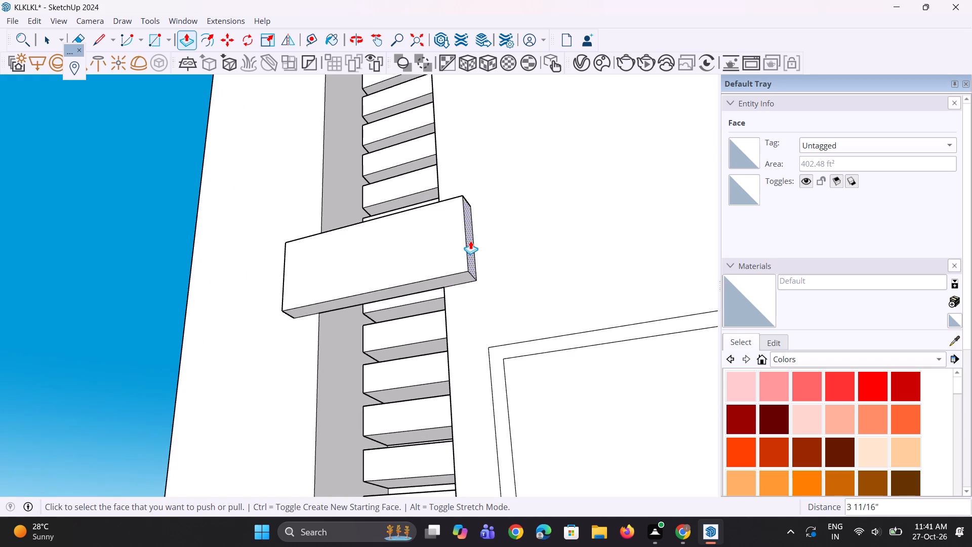
left_click(468, 241)
left_click(479, 247)
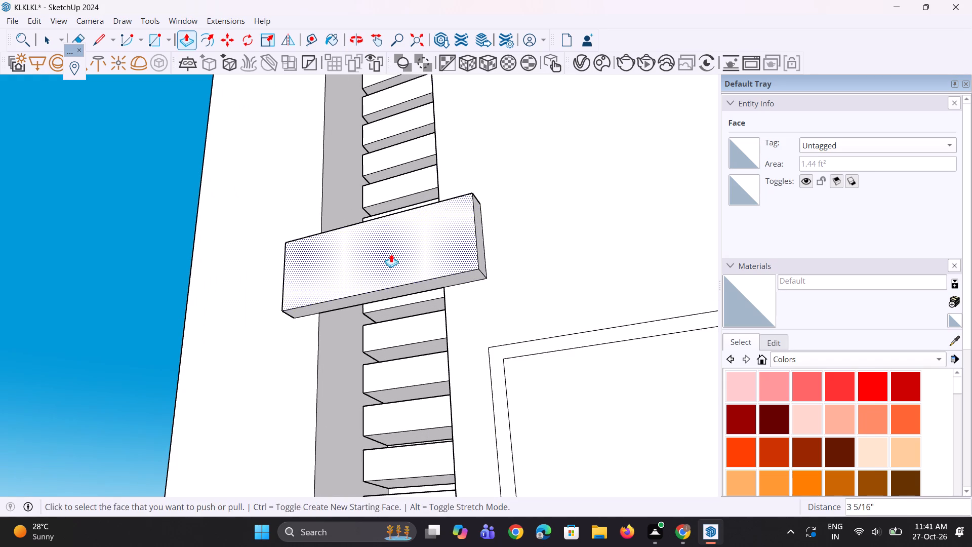
middle_click_drag(390, 254, 612, 268)
scroll(369, 271, "up", 2)
double_click(348, 271)
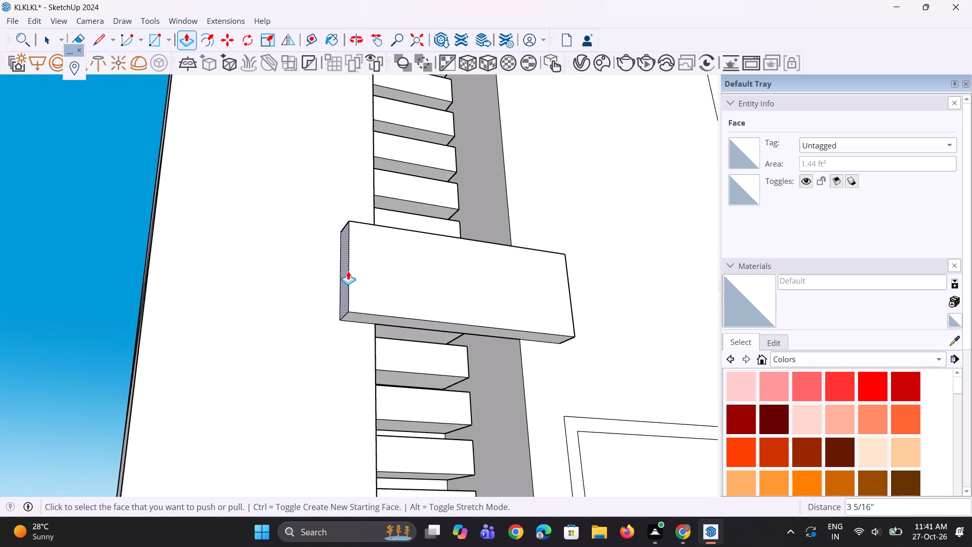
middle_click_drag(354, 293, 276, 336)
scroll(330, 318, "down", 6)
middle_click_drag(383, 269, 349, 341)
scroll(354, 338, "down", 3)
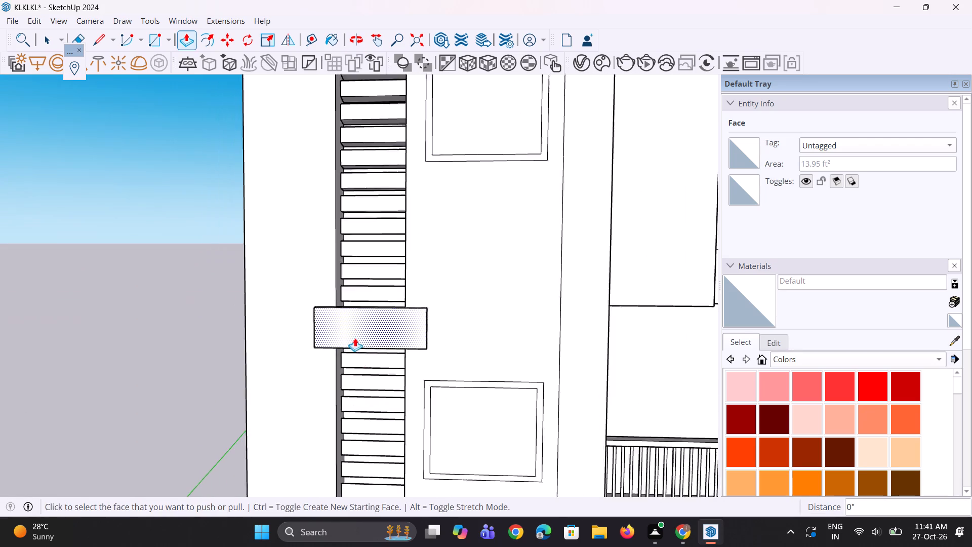
Lower the underside of the cap block at the top of the slatted recess by repeating the previous push/pull distance.
scroll(355, 338, "down", 9)
middle_click_drag(379, 335, 377, 307)
scroll(377, 308, "up", 1)
scroll(329, 309, "up", 3)
middle_click_drag(325, 327, 335, 328)
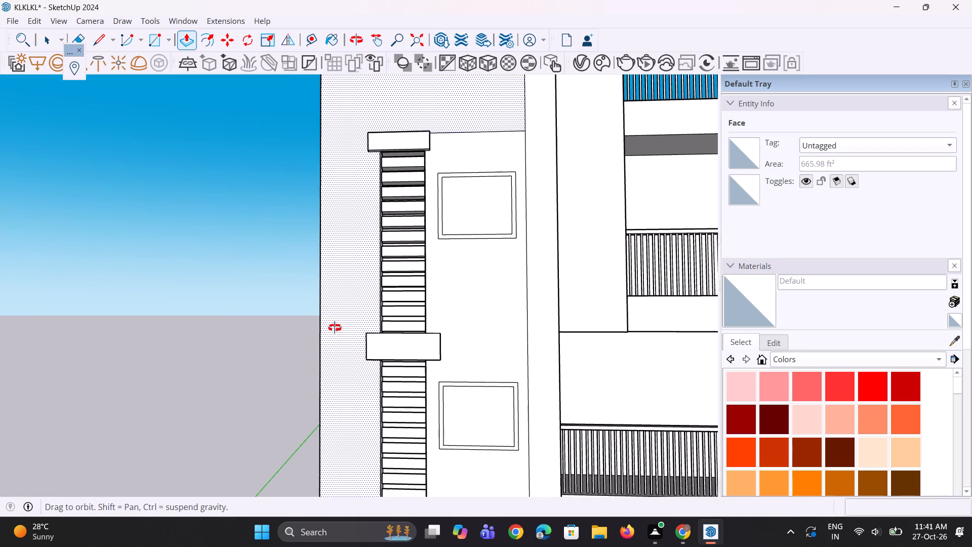
middle_click_drag(335, 328, 425, 301)
scroll(398, 320, "up", 3)
scroll(382, 379, "down", 5)
middle_click_drag(375, 320, 378, 288)
scroll(379, 285, "up", 1)
middle_click_drag(378, 288, 384, 244)
scroll(383, 145, "up", 11)
double_click(388, 205)
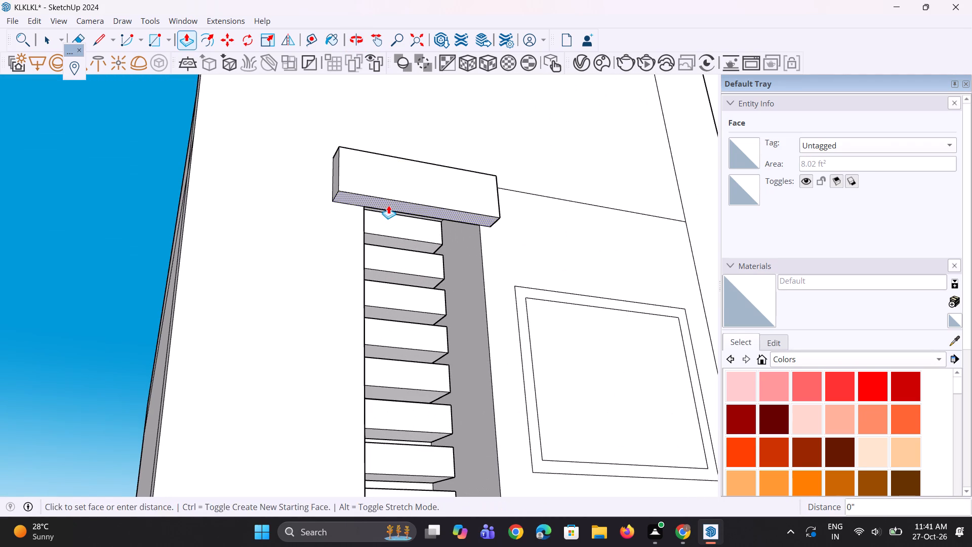
Extend the cap block's end nearest the building corner by about 1 13/16" to line up with the crossing block below.
scroll(387, 212, "down", 5)
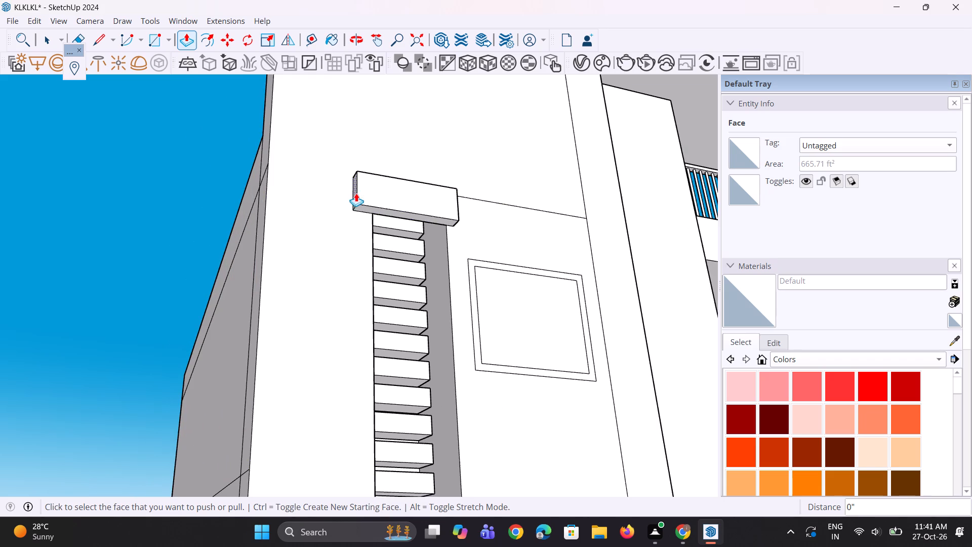
left_click(352, 195)
key("Escape")
scroll(352, 197, "up", 1)
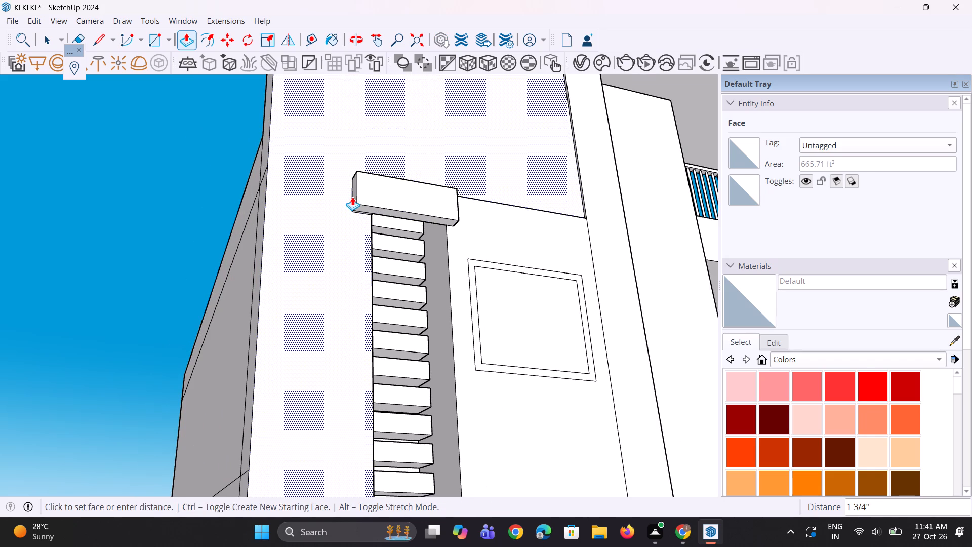
scroll(352, 197, "up", 8)
left_click(356, 194)
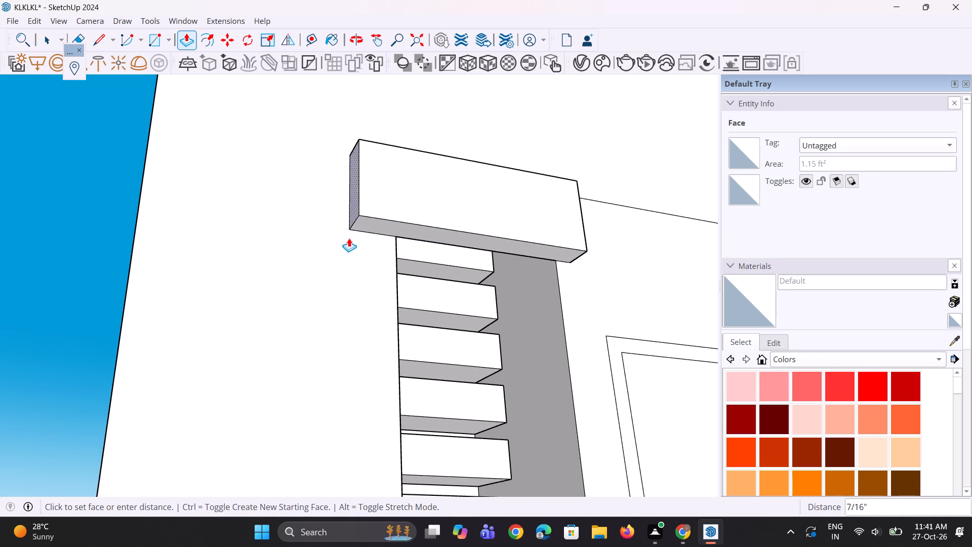
scroll(348, 240, "down", 18)
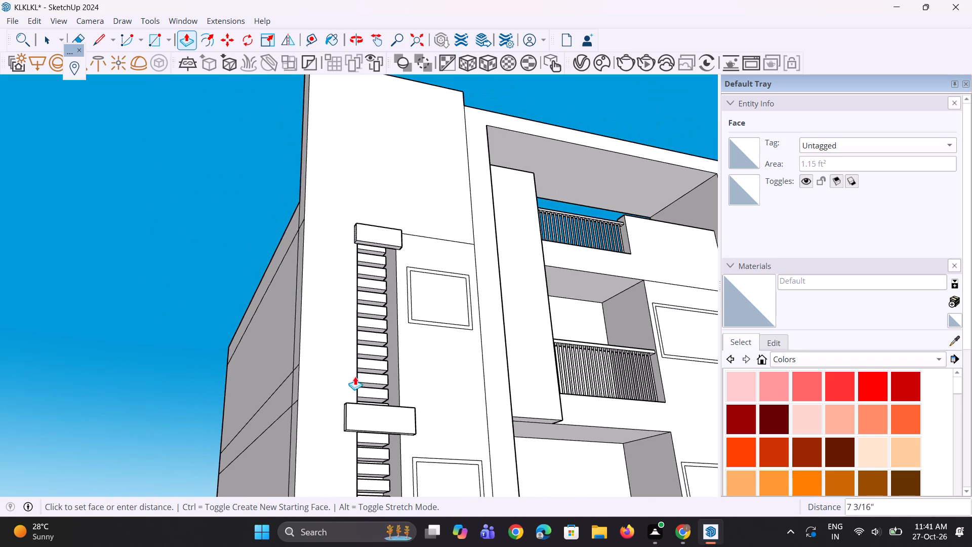
scroll(341, 408, "up", 7)
left_click(346, 416)
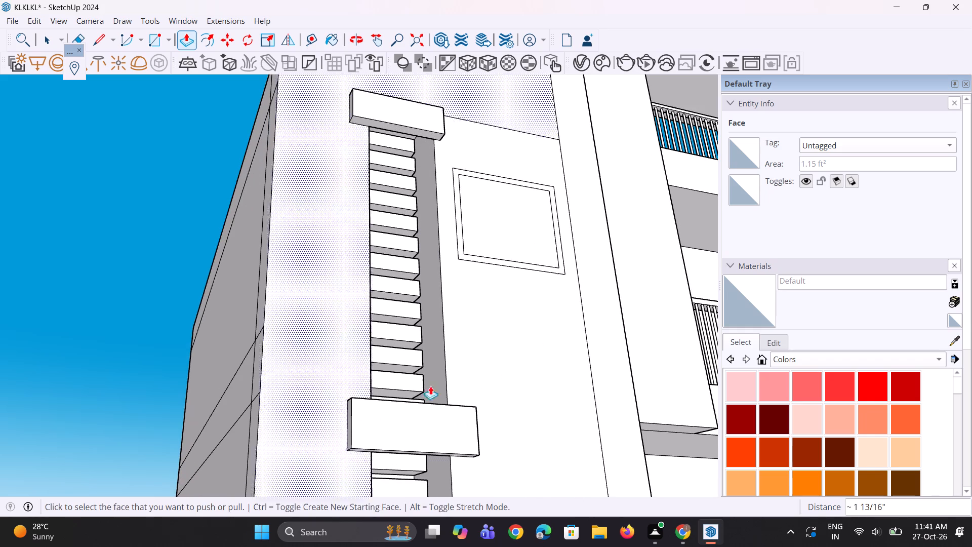
Push/pull the cap block's window-side end to line up with the same end of the crossing block below.
middle_click_drag(492, 369, 296, 350)
scroll(320, 93, "up", 5)
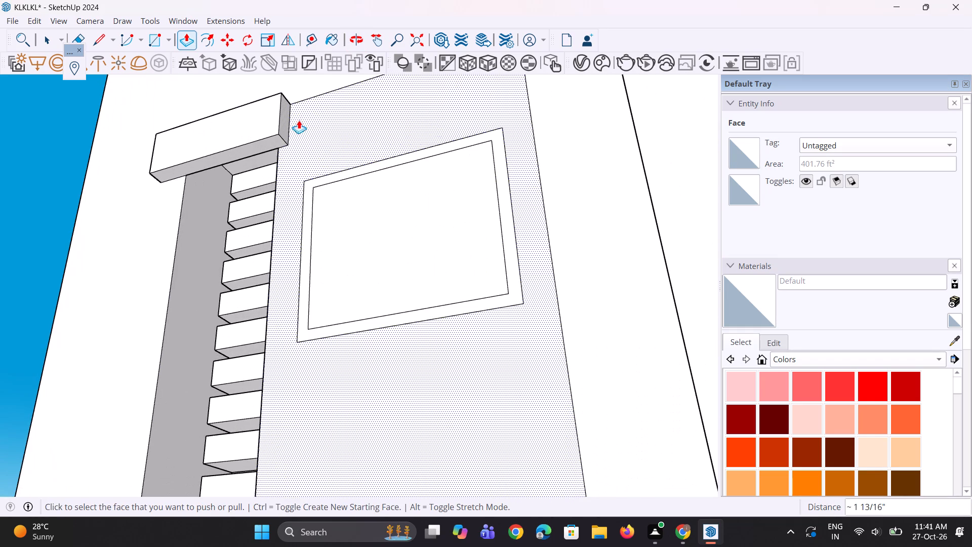
left_click(285, 124)
scroll(302, 207, "down", 8)
left_click(289, 393)
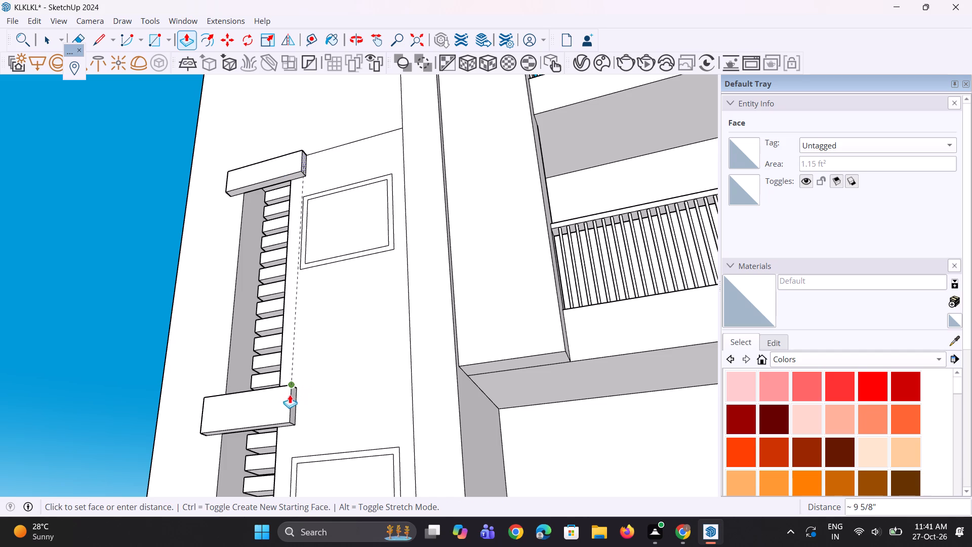
Pull the small square face beside the recess, below the crossing block, out about 7 11/16" to match that block's front face.
middle_click_drag(269, 371, 359, 341)
scroll(348, 200, "down", 5)
scroll(383, 175, "down", 5)
middle_click_drag(339, 201, 331, 238)
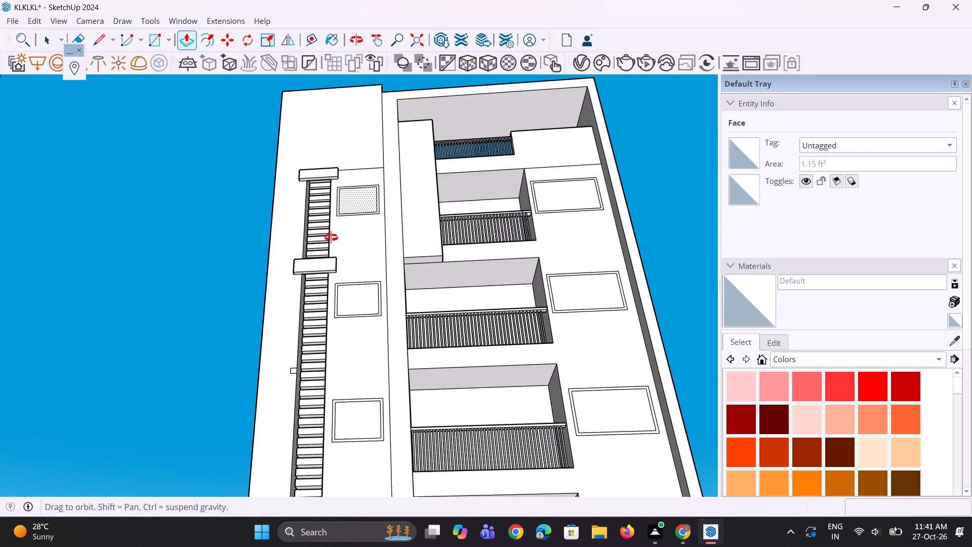
middle_click_drag(331, 238, 334, 311)
scroll(285, 350, "up", 12)
left_click(302, 393)
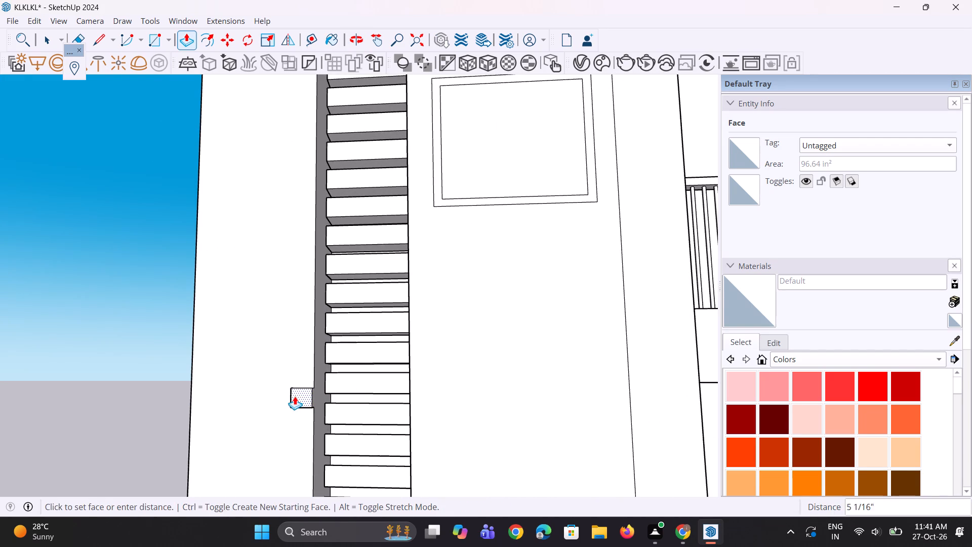
scroll(297, 394, "down", 7)
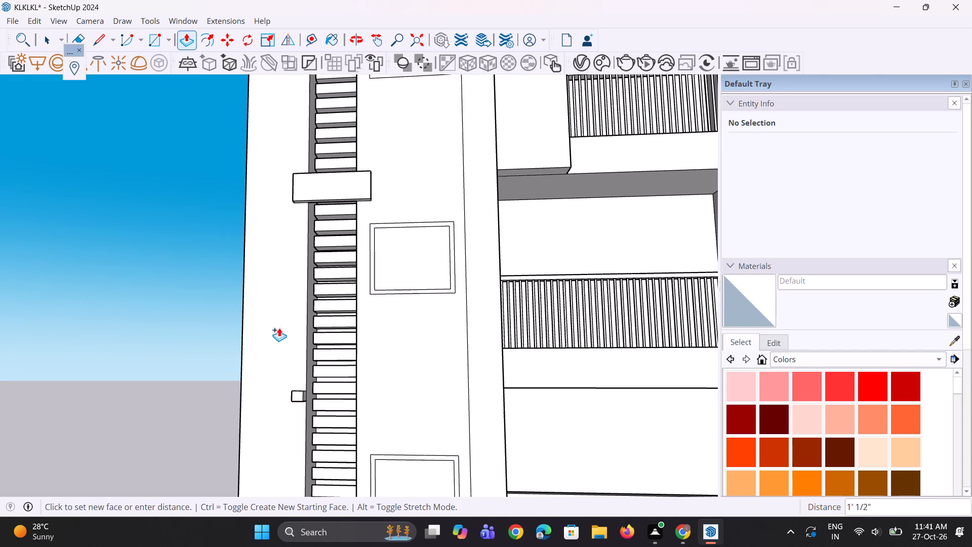
left_click(306, 196)
Raise the top of the small projecting block beside the slats by about 1' 5/16".
scroll(292, 386, "up", 2)
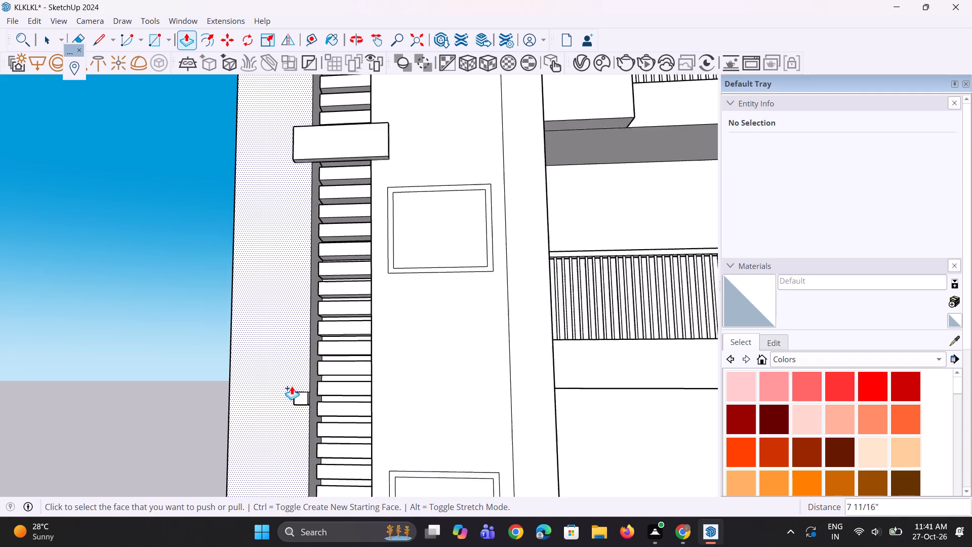
scroll(292, 386, "up", 6)
middle_click_drag(298, 422, 315, 488)
scroll(323, 422, "up", 3)
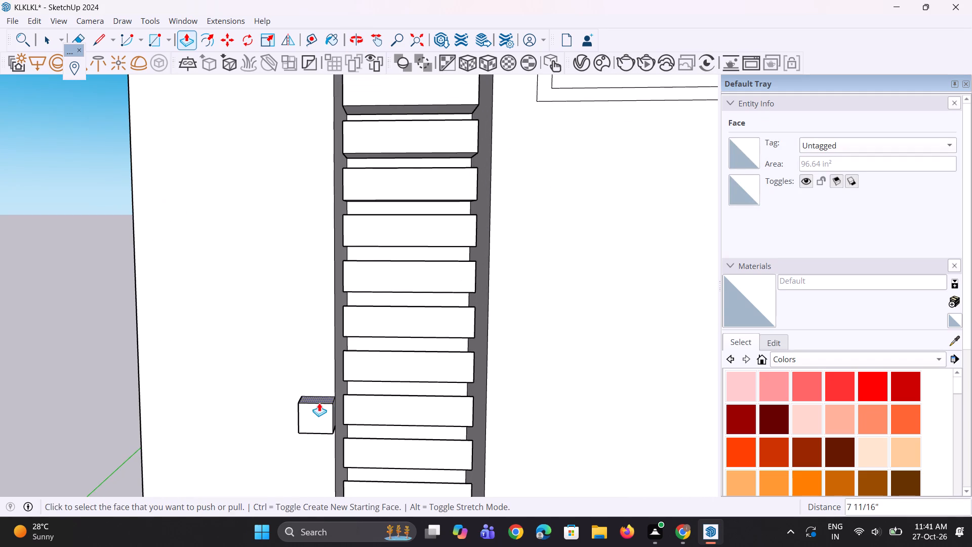
left_click(318, 405)
left_click(327, 398)
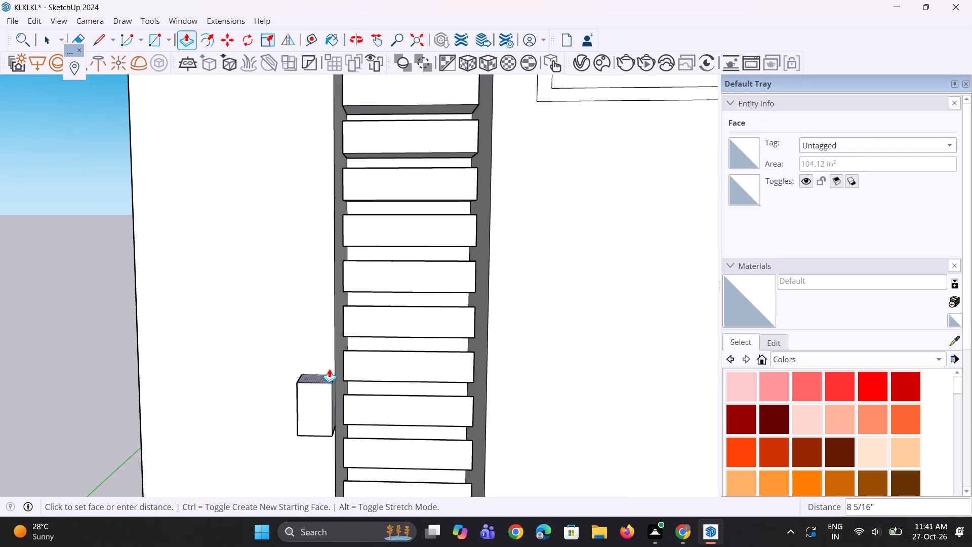
left_click(329, 359)
Extend the small block's recess-side face about 5' 3/16" across the slats to form a second crossing block.
middle_click_drag(322, 405, 295, 386)
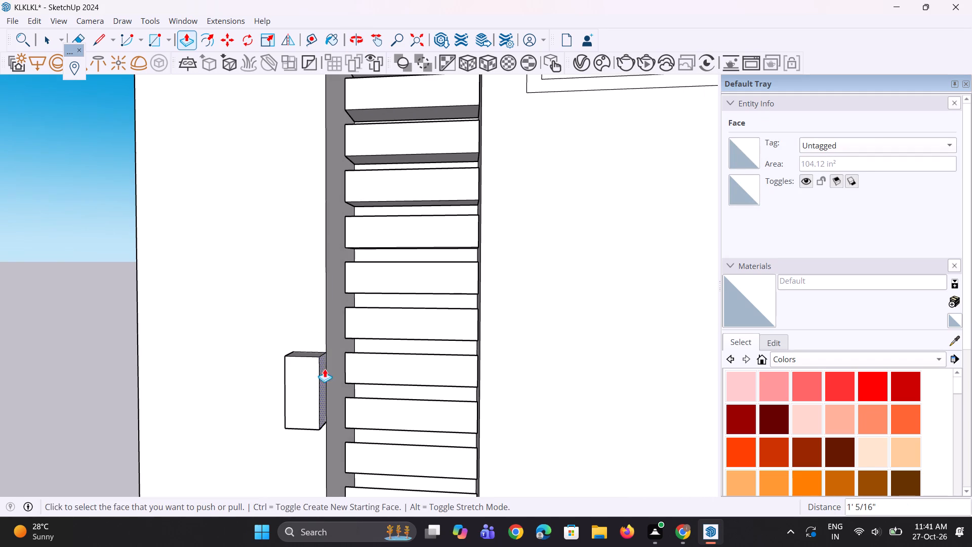
left_click(321, 372)
left_click(529, 442)
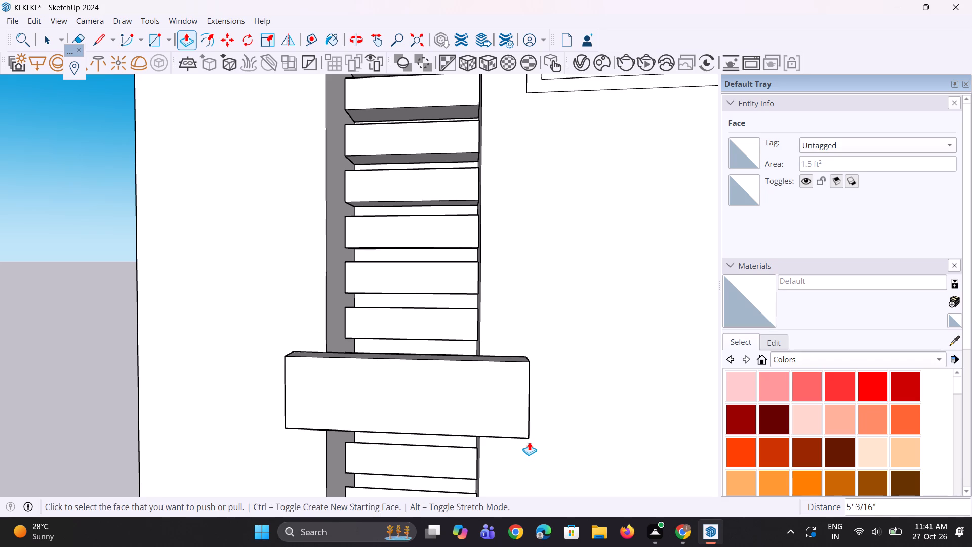
Pull the underside of the lower crossing block down slightly to make it taller.
scroll(347, 353, "down", 10)
middle_click_drag(354, 376, 445, 265)
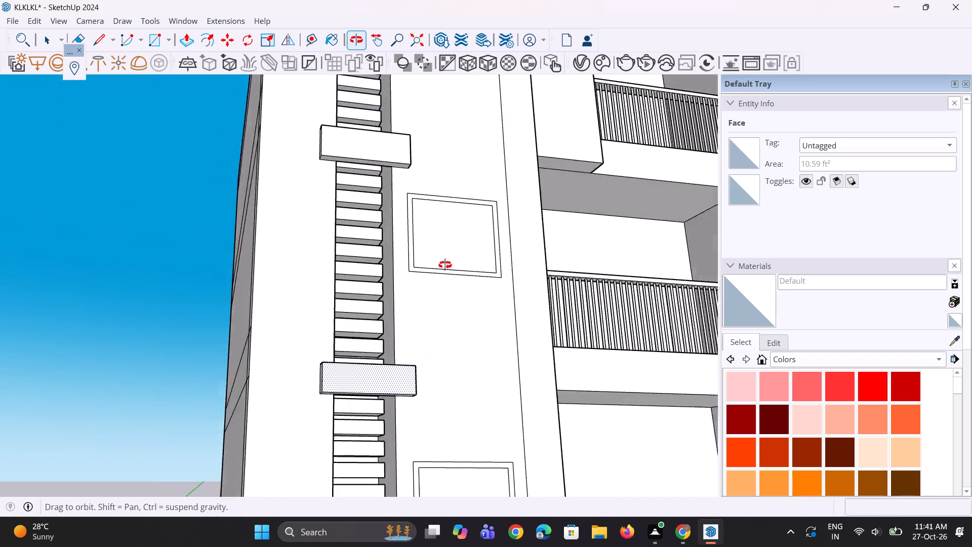
middle_click_drag(445, 265, 449, 175)
scroll(368, 395, "up", 5)
left_click(364, 352)
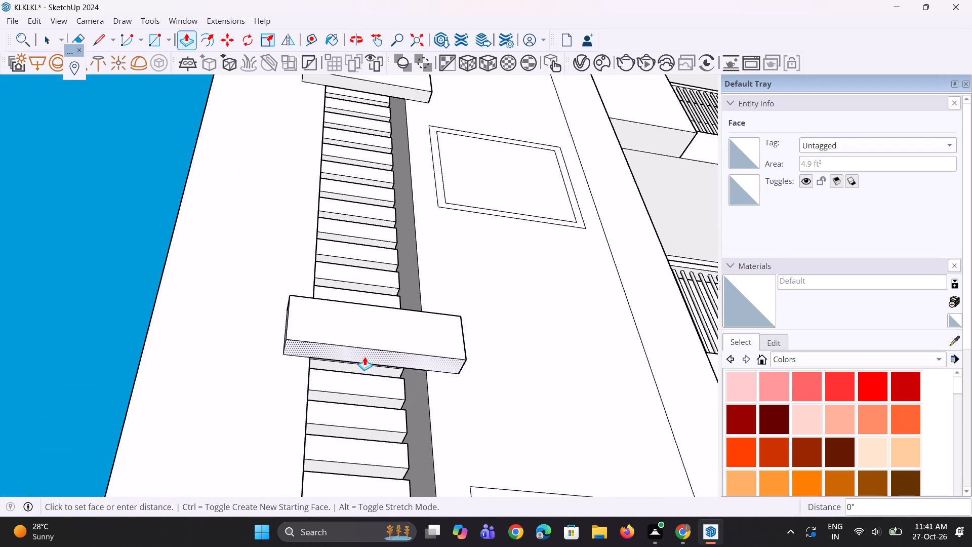
left_click(368, 367)
Extend the lower crossing block about 3 5/16" at its corner-side end and about 3/4" at its window-side end, aligning with the block above.
scroll(193, 349, "up", 1)
middle_click_drag(235, 368, 296, 375)
left_click(340, 343)
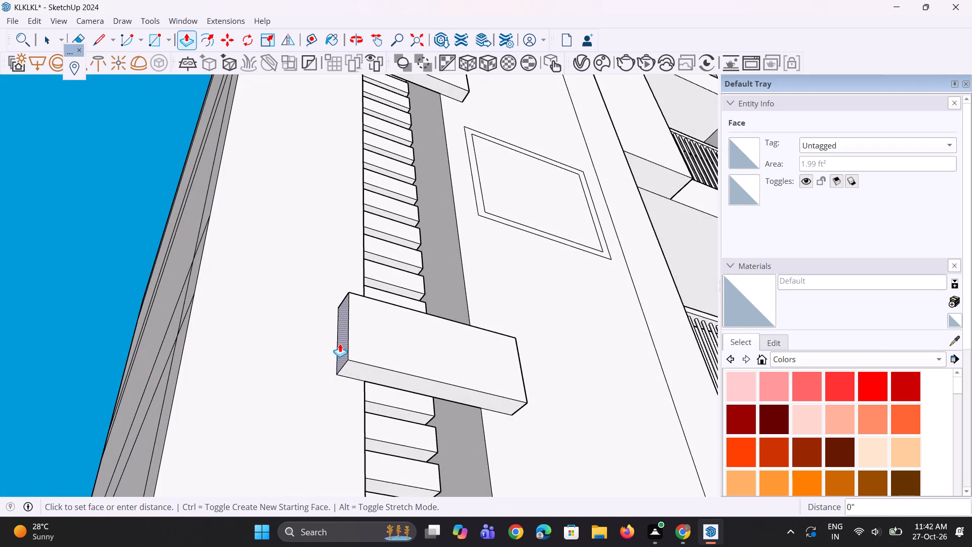
scroll(321, 336, "down", 3)
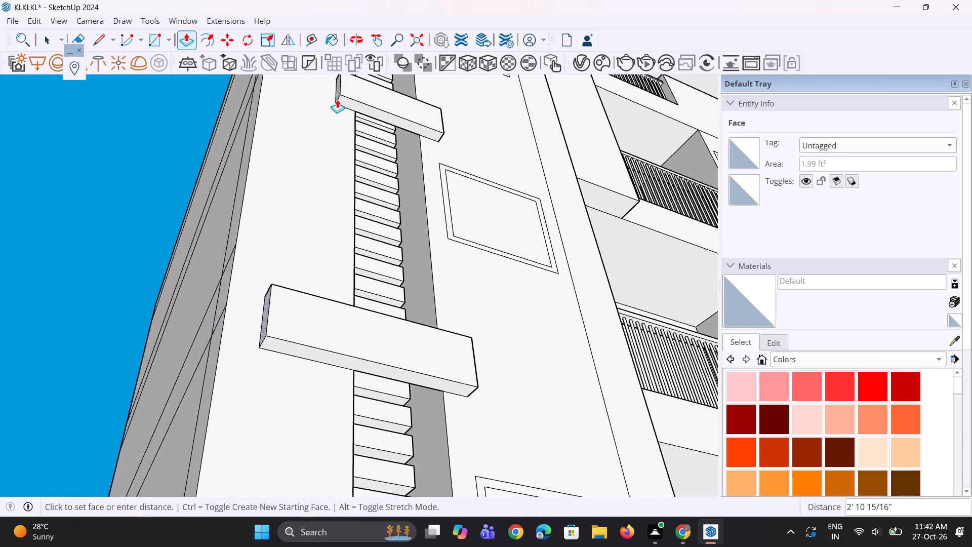
left_click(337, 99)
middle_click_drag(668, 370, 495, 422)
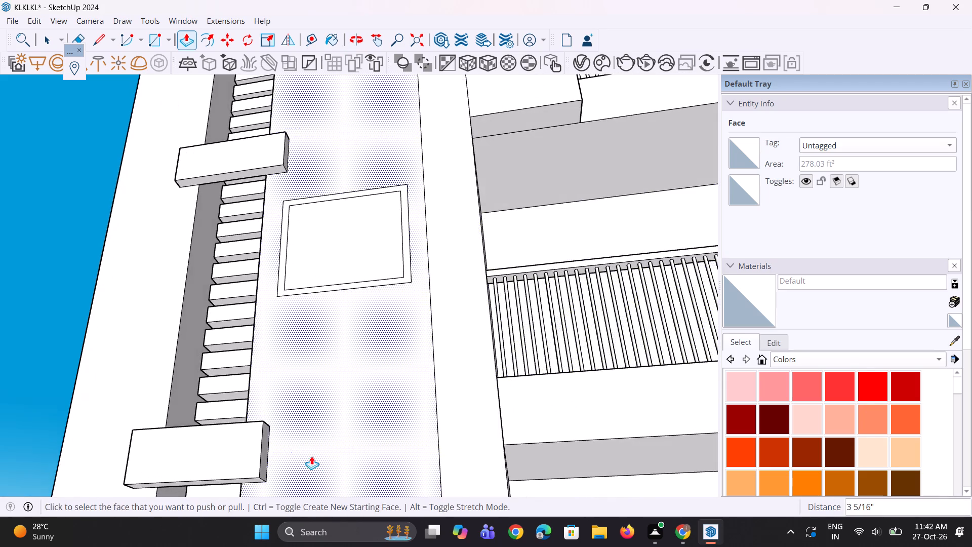
scroll(304, 447, "up", 1)
left_click(262, 444)
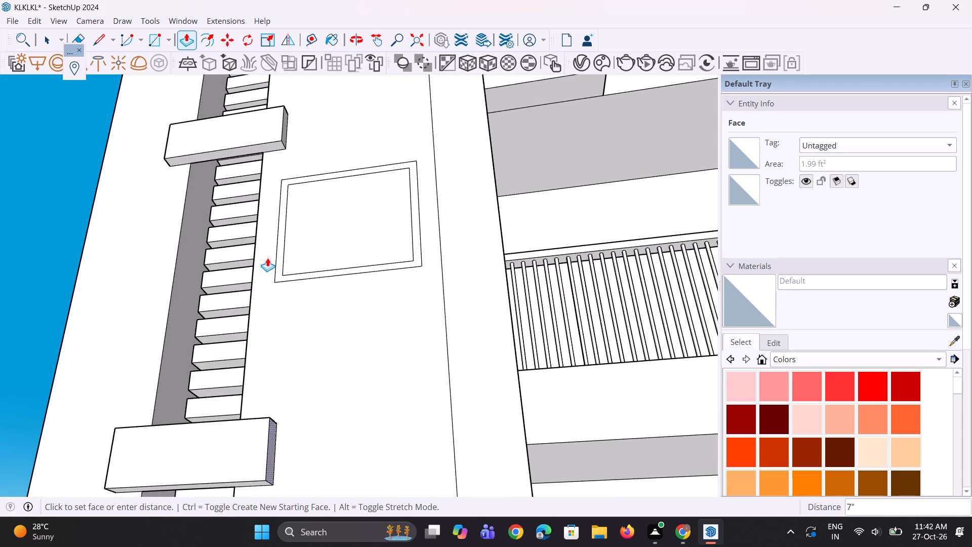
left_click(286, 142)
Adjust the lower crossing block's front face by about 2 5/16" to match the depth of the block above.
scroll(370, 295, "down", 5)
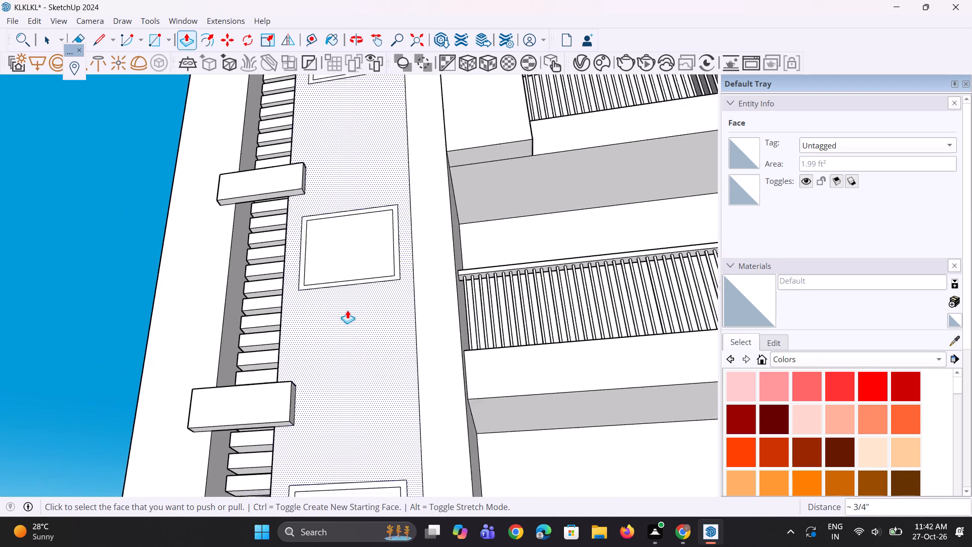
scroll(347, 310, "down", 1)
scroll(311, 307, "up", 1)
middle_click_drag(325, 311, 421, 345)
scroll(383, 307, "down", 4)
middle_click_drag(292, 347, 481, 453)
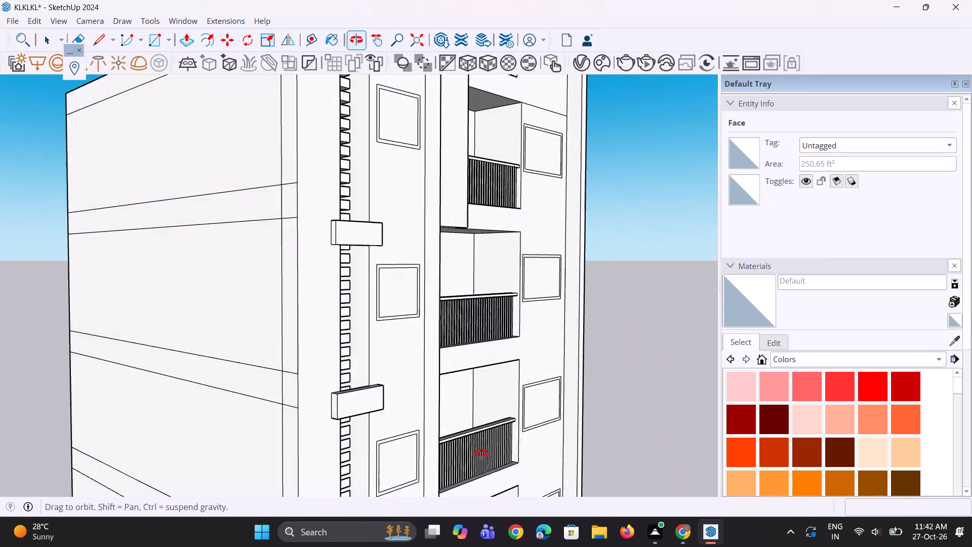
middle_click_drag(481, 453, 486, 450)
scroll(353, 423, "up", 1)
left_click(352, 407)
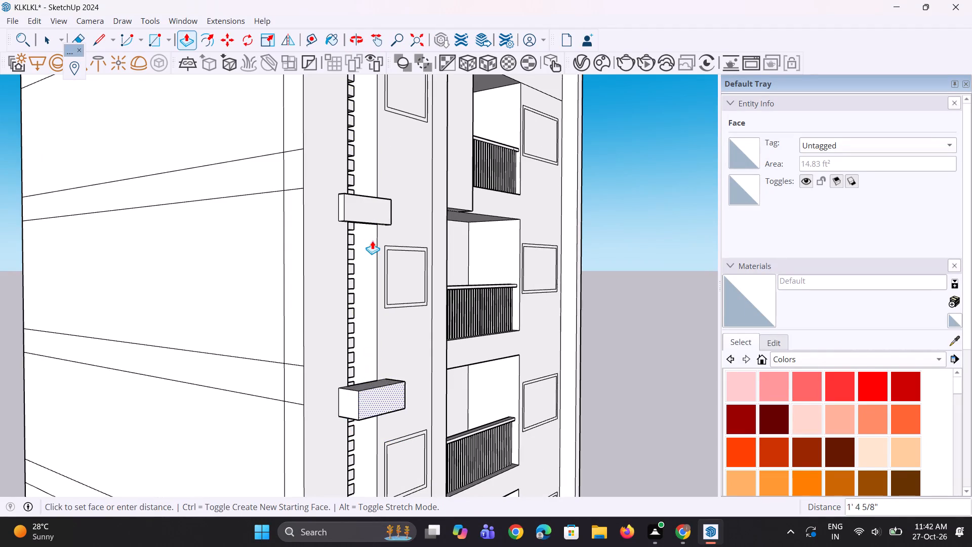
left_click(373, 218)
Examine the crossing blocks and the overall façade from several angles.
scroll(397, 359, "up", 1)
middle_click_drag(397, 359, 357, 388)
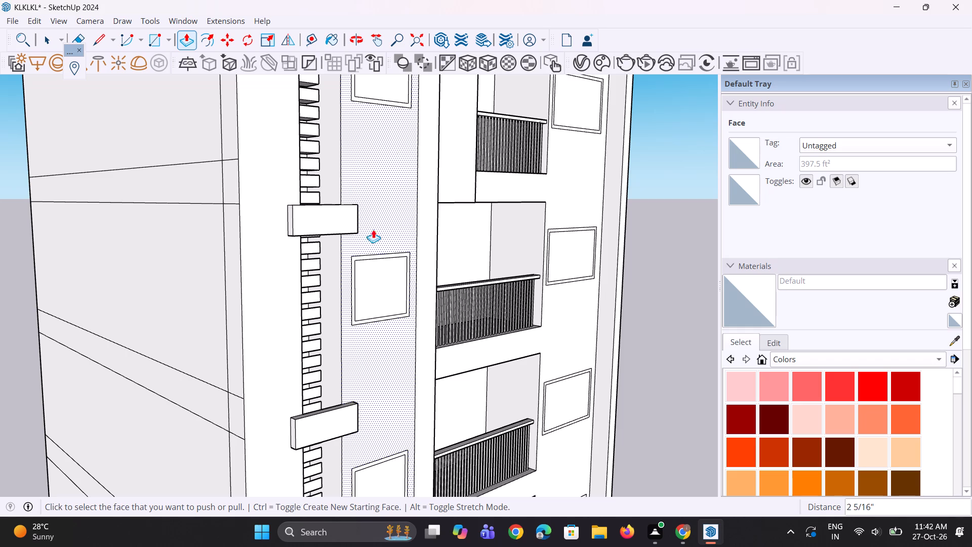
scroll(367, 287, "down", 5)
scroll(424, 312, "down", 4)
middle_click_drag(425, 293, 346, 276)
scroll(384, 410, "up", 2)
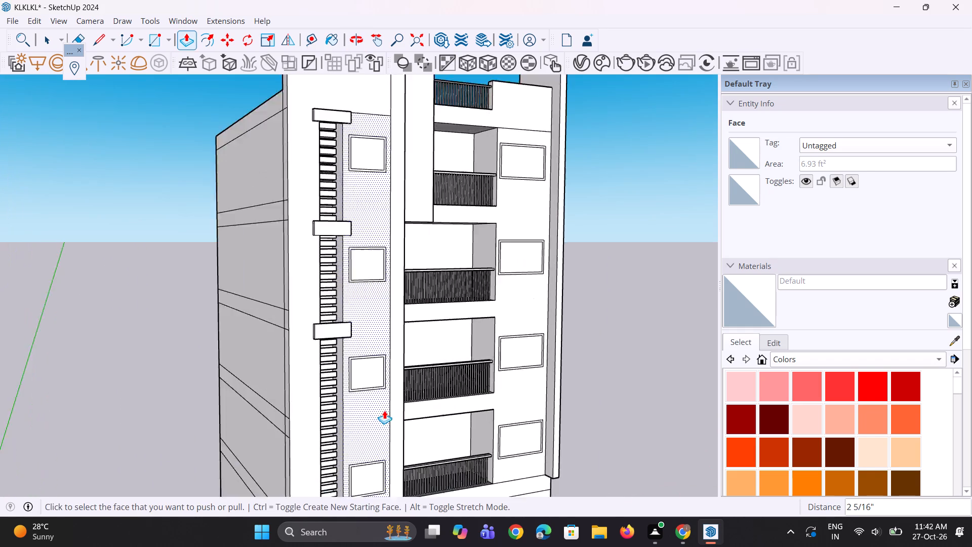
scroll(384, 410, "up", 4)
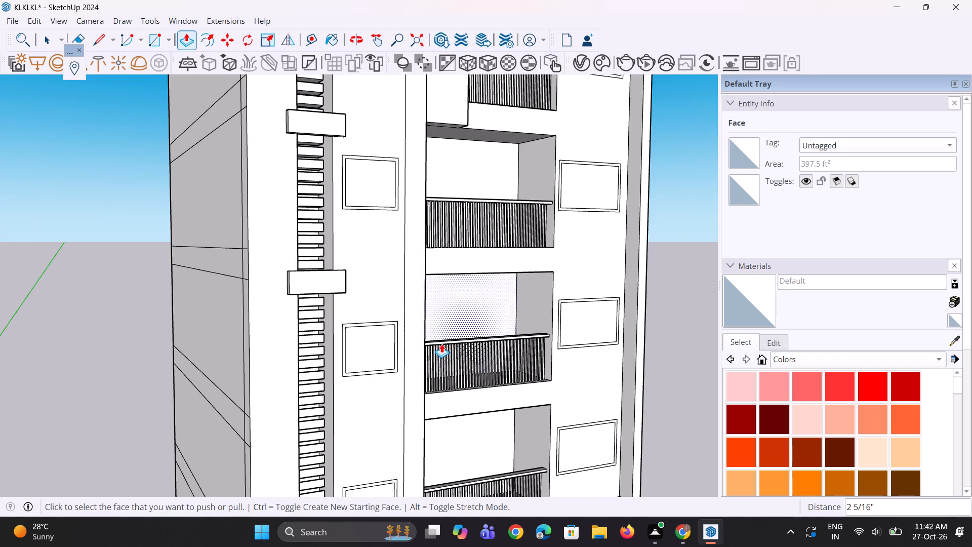
scroll(437, 345, "down", 4)
scroll(325, 369, "down", 3)
middle_click_drag(313, 373, 253, 362)
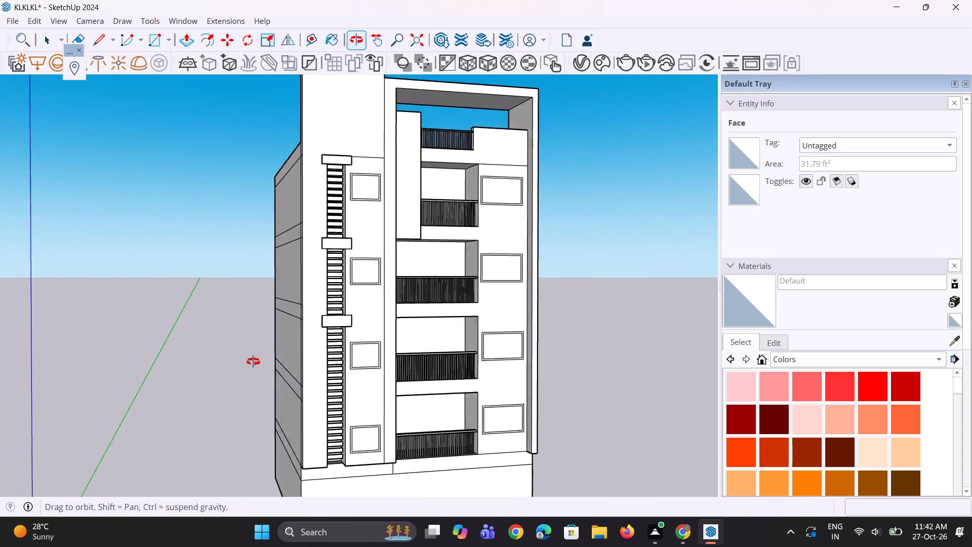
middle_click_drag(253, 362, 240, 367)
Copy the upper window's inner pane face beside the balconies about 22' 3 13/16" sideways into the open space beside the building.
key("space")
key("space")
scroll(268, 363, "down", 4)
scroll(490, 287, "up", 5)
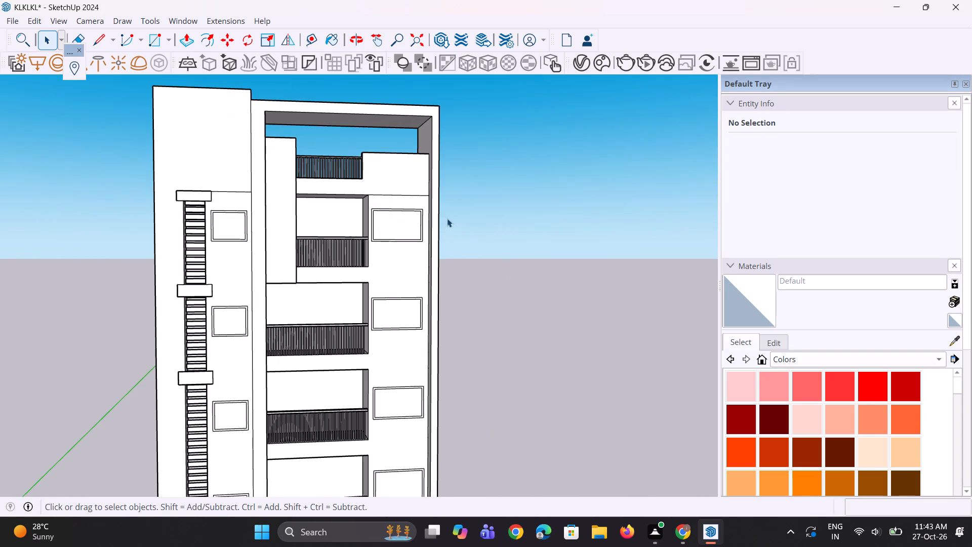
left_click(388, 222)
scroll(388, 222, "up", 4)
key("m")
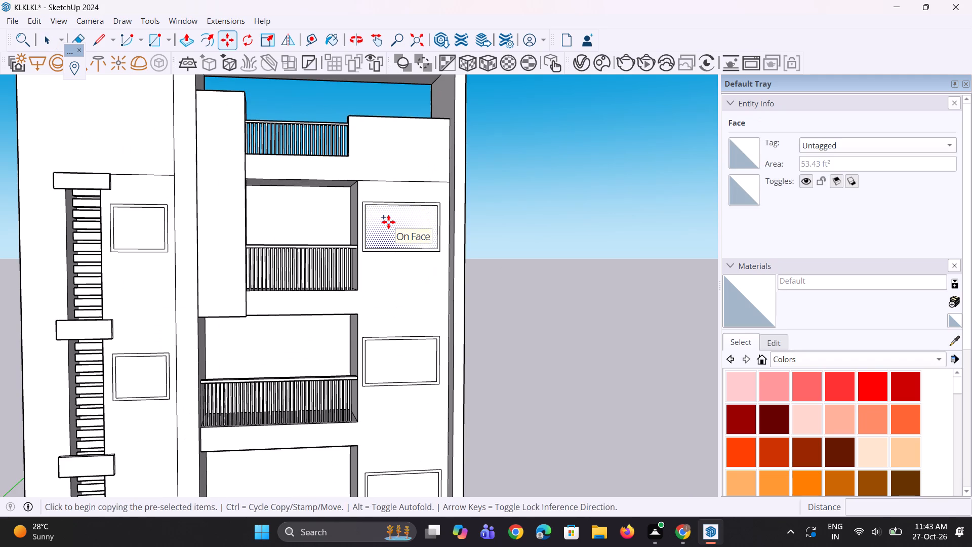
left_click(388, 222)
left_click(553, 226)
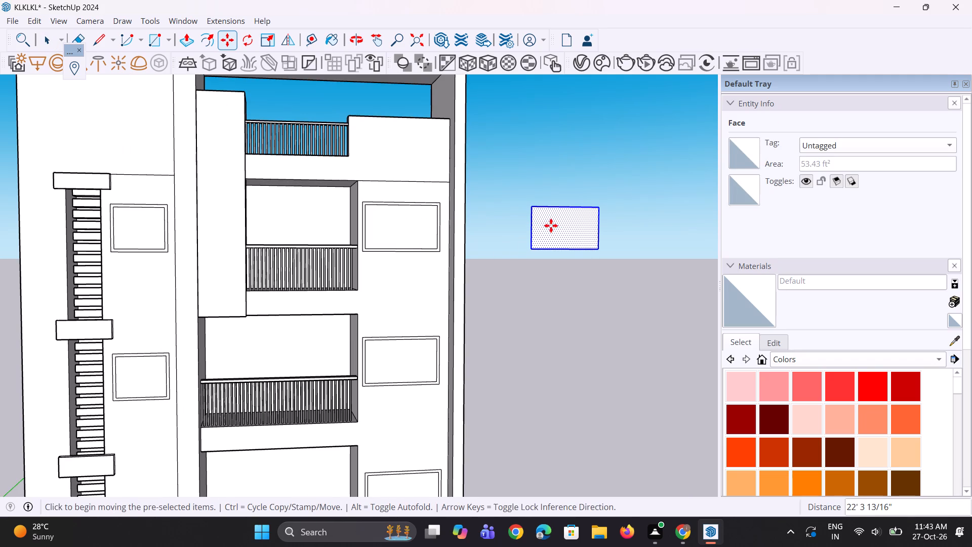
Extrude the copied pane face beside the building to a thickness of 3".
scroll(578, 248, "up", 2)
scroll(626, 243, "up", 3)
key("p")
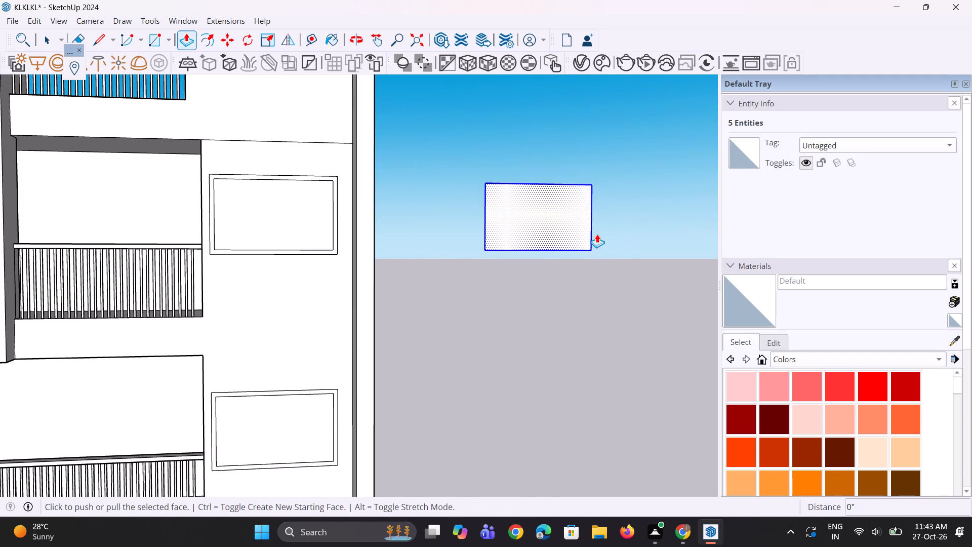
left_click(575, 226)
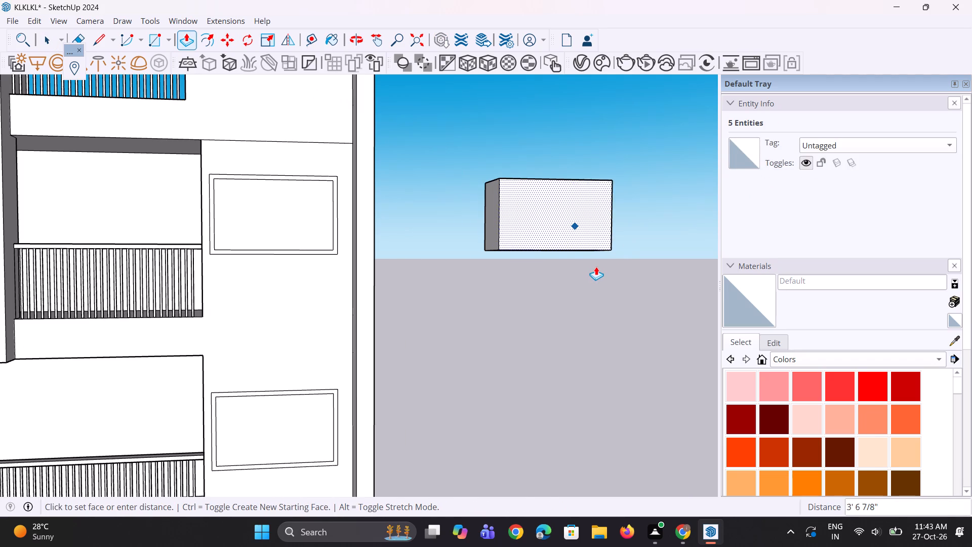
key("3")
key("shift+quotedbl")
key("Return")
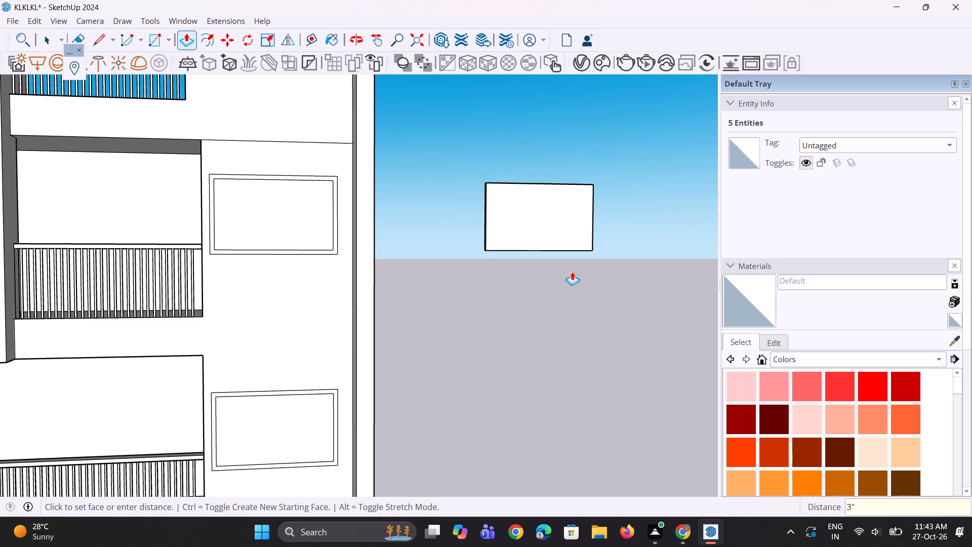
Paint the pane block's front face with Translucent Glass Gray from the Glass and Mirrors materials.
middle_click_drag(565, 272, 609, 331)
key("space")
key("space")
scroll(534, 232, "up", 3)
key("space")
left_click(517, 215)
scroll(421, 223, "up", 2)
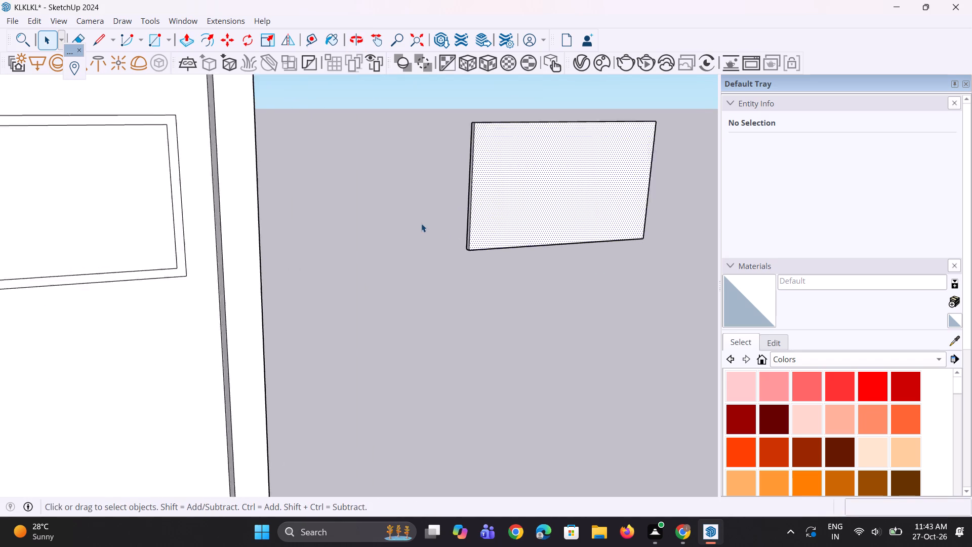
scroll(421, 223, "up", 2)
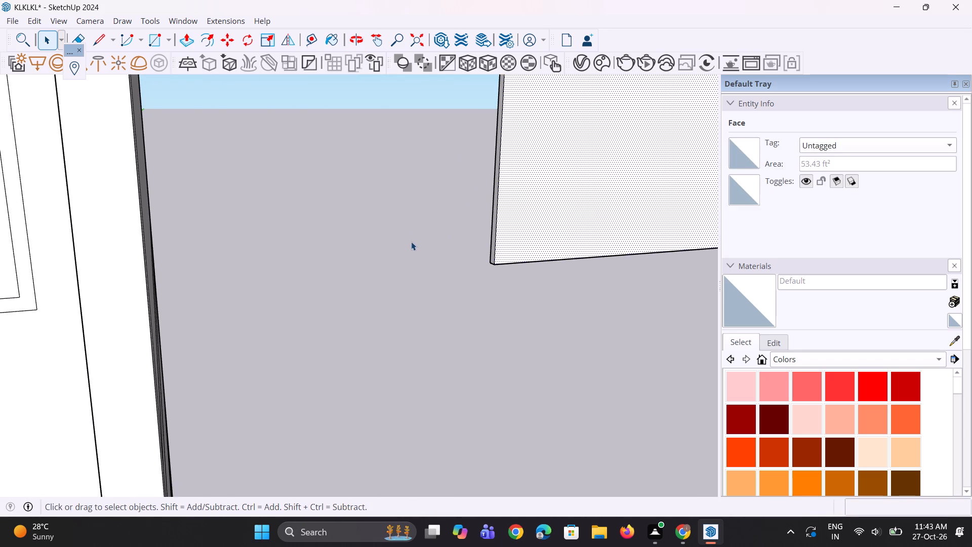
left_click(419, 310)
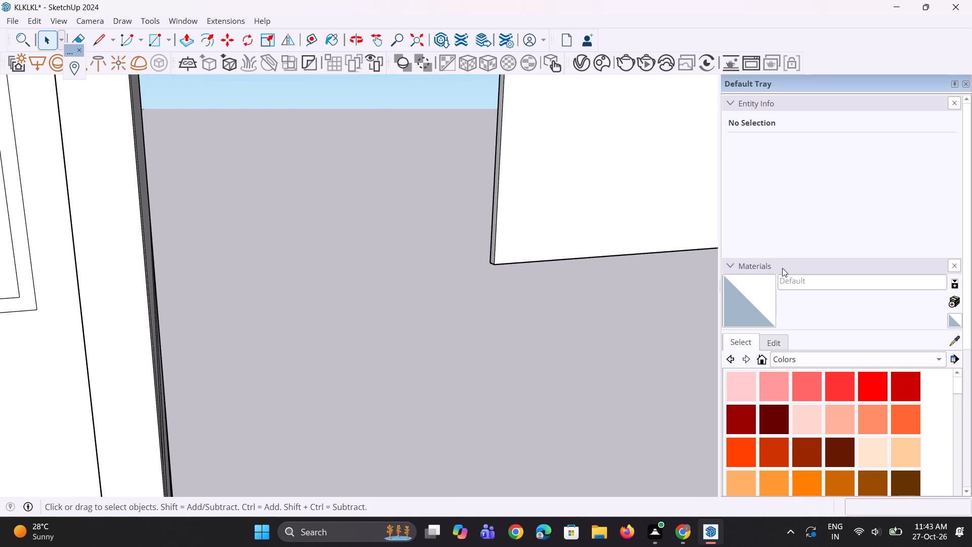
left_click(785, 360)
left_click(818, 375)
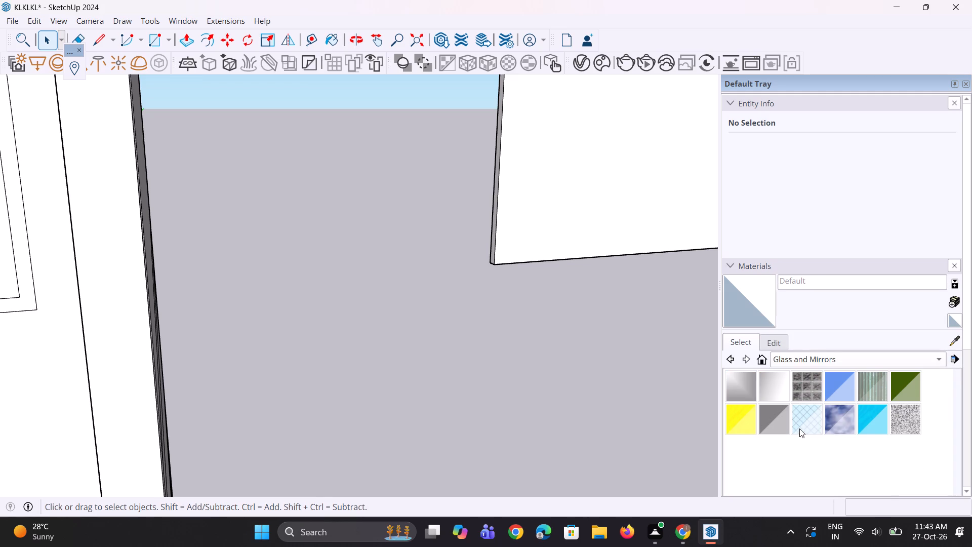
left_click(779, 432)
left_click_drag(593, 227, 587, 230)
Paint the pane block's rear face with the same Translucent Glass Gray material.
scroll(347, 270, "down", 4)
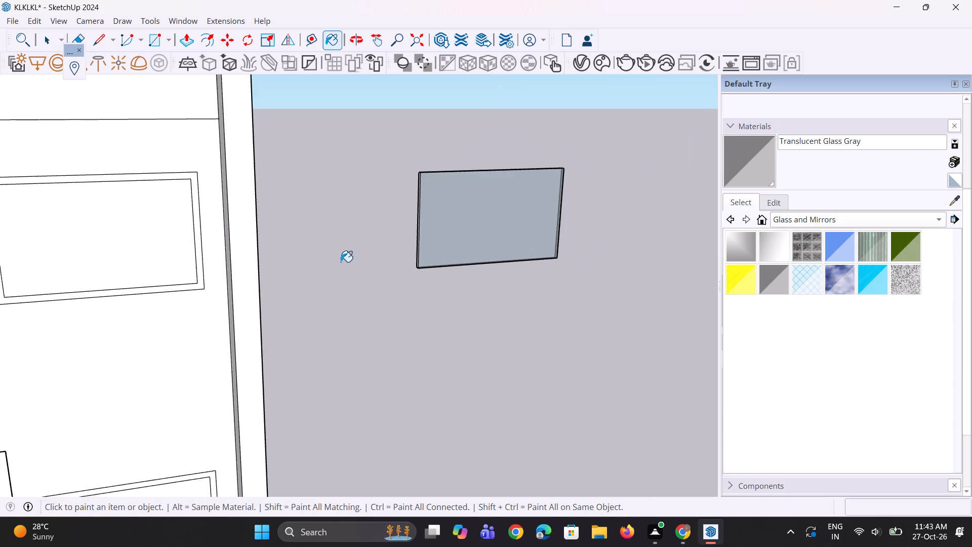
scroll(341, 262, "down", 7)
middle_click_drag(569, 227, 0, 235)
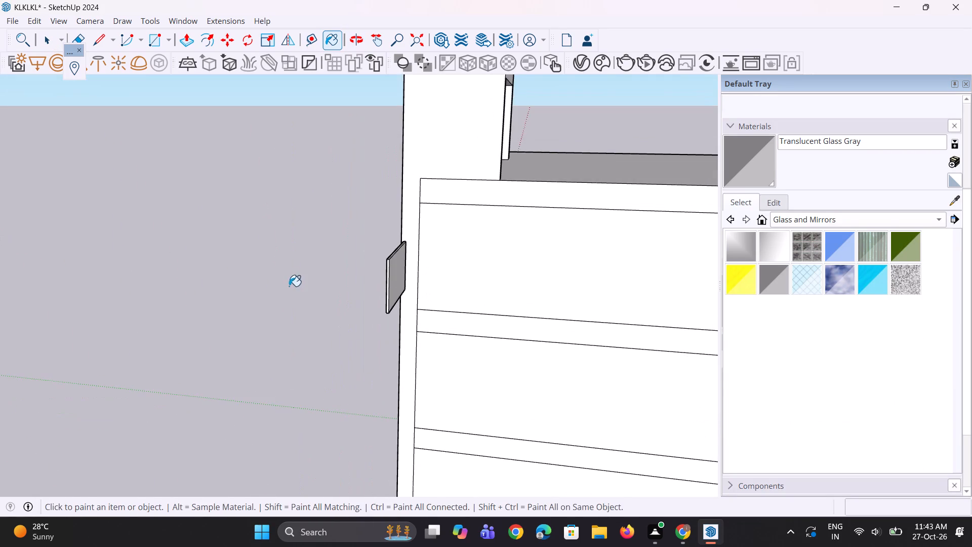
scroll(292, 288, "up", 2)
left_click(447, 275)
scroll(429, 277, "up", 5)
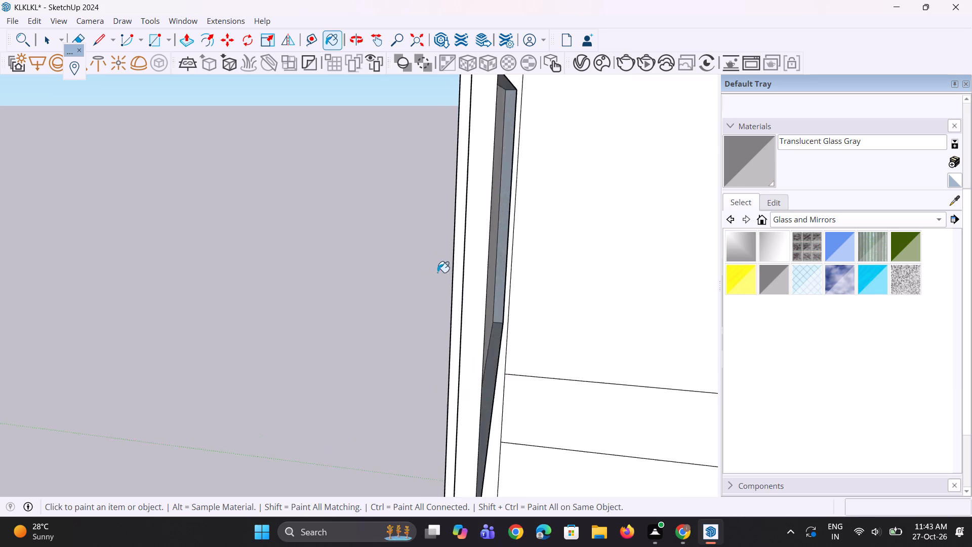
scroll(412, 271, "down", 4)
middle_click_drag(410, 292, 628, 305)
scroll(426, 312, "down", 3)
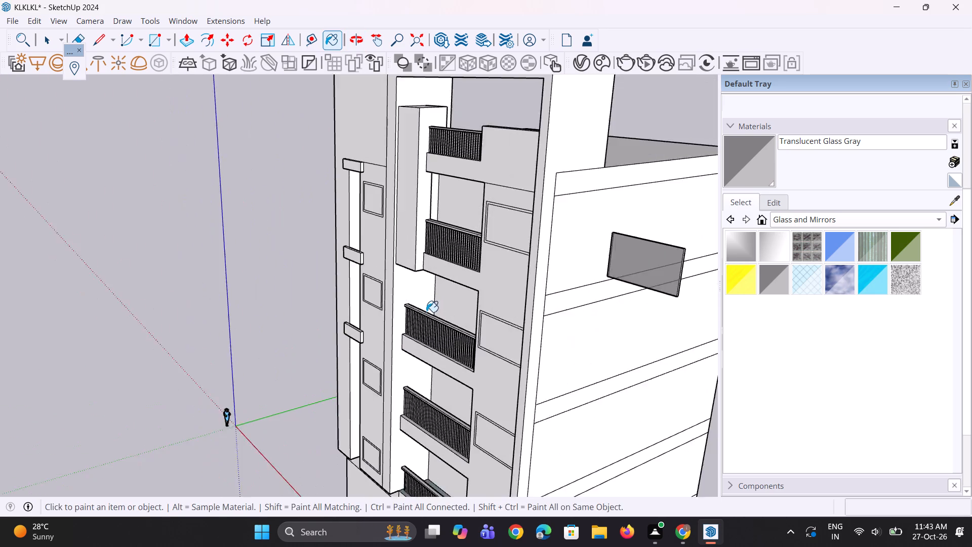
Select the entire glass pane block and make it a group.
scroll(426, 312, "down", 2)
middle_click_drag(557, 326, 711, 237)
scroll(596, 236, "up", 5)
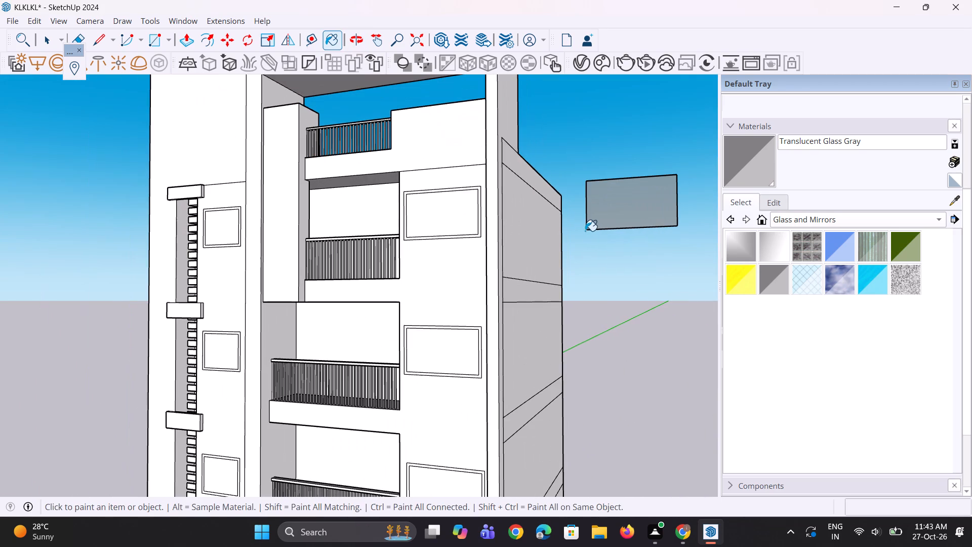
key("space")
left_click_drag(577, 161, 692, 258)
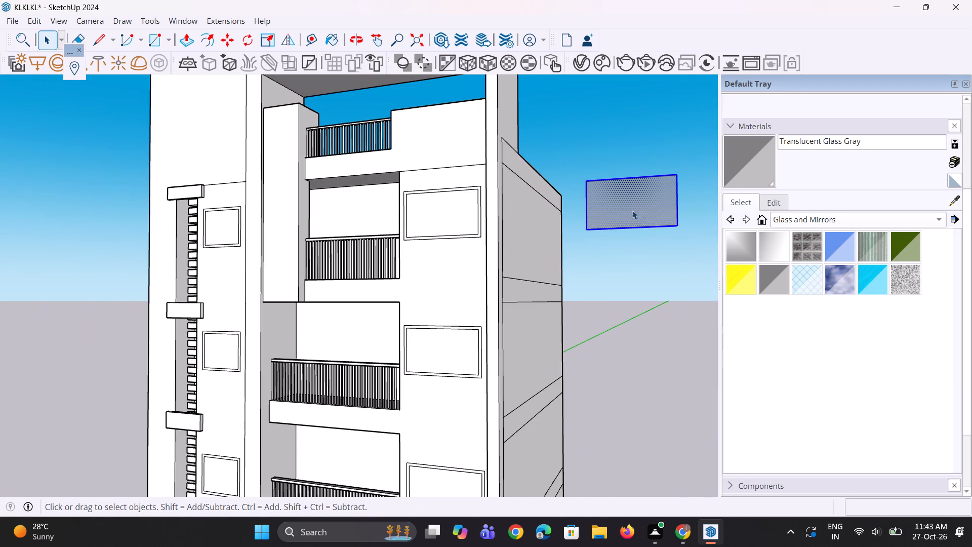
right_click(632, 210)
left_click(652, 329)
Recess the inner pane face of the upper window beside the balconies by about 2' 8 5/16".
middle_click_drag(295, 285, 433, 287)
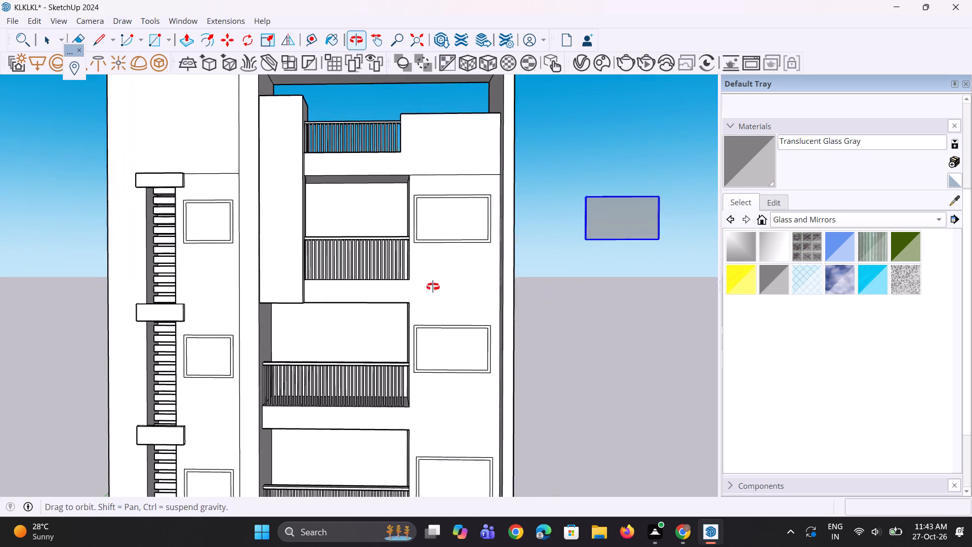
middle_click_drag(433, 287, 434, 286)
scroll(415, 271, "down", 5)
middle_click_drag(403, 246, 432, 394)
scroll(431, 257, "up", 5)
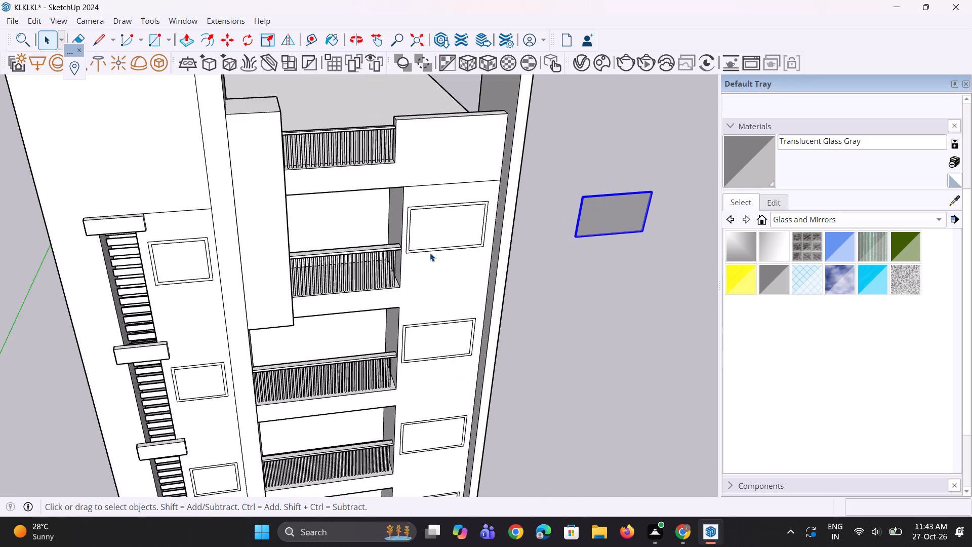
scroll(436, 249, "up", 3)
key("p")
left_click(447, 227)
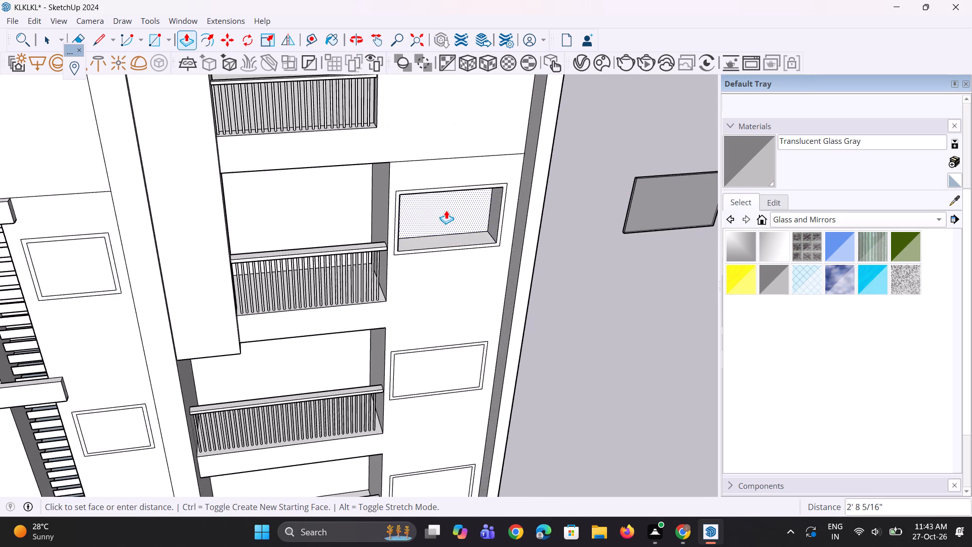
left_click(446, 210)
Repeat the same recess depth on the inner pane faces of the three windows below in that column.
double_click(408, 376)
scroll(431, 221, "down", 5)
scroll(444, 386, "up", 3)
double_click(432, 407)
scroll(430, 220, "down", 5)
scroll(442, 406, "up", 4)
double_click(434, 415)
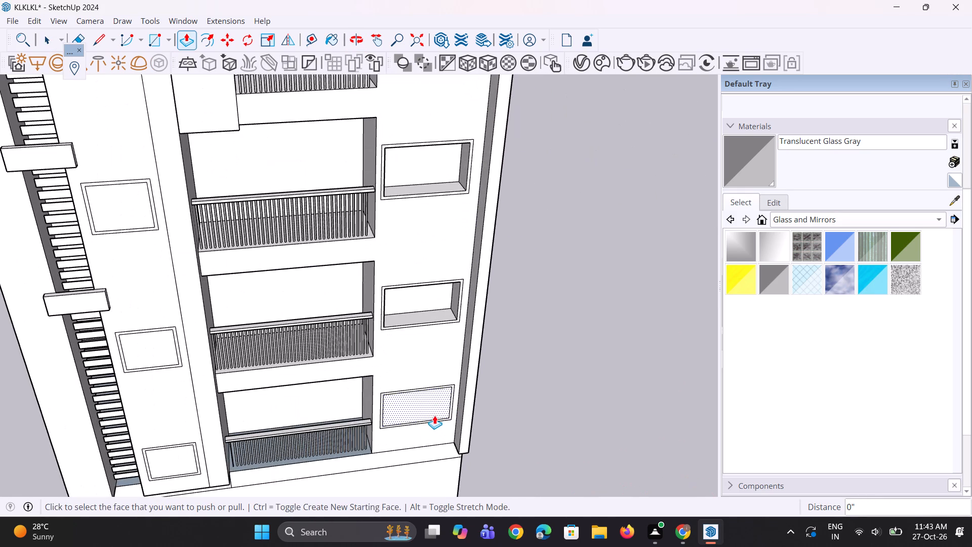
scroll(189, 450, "up", 2)
scroll(193, 461, "down", 6)
middle_click_drag(301, 426, 293, 364)
scroll(293, 364, "up", 1)
key("space")
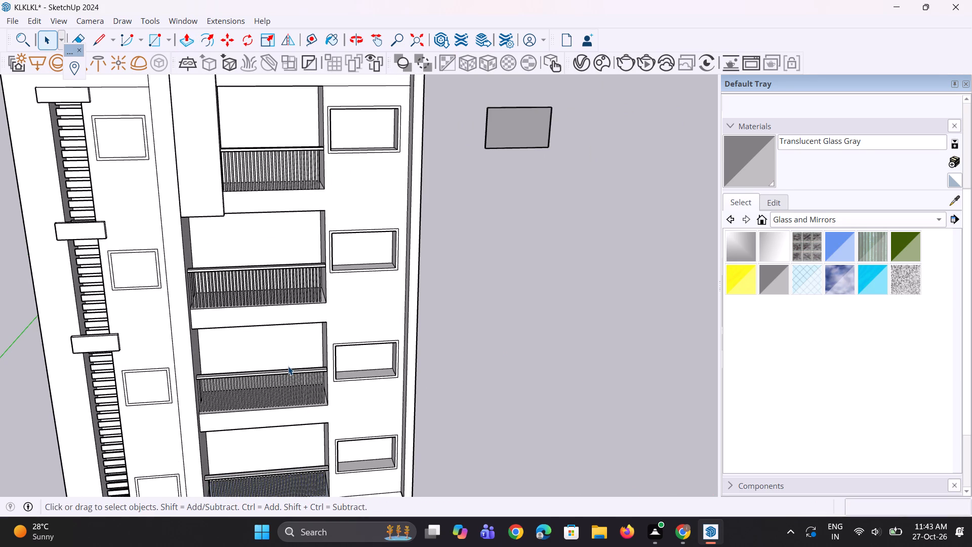
key("space")
key("space")
Move the glass pane group by its lower corner into the matching corner of the recessed upper window beside the balconies.
scroll(376, 318, "down", 3)
middle_click_drag(374, 272, 402, 199)
left_click(461, 188)
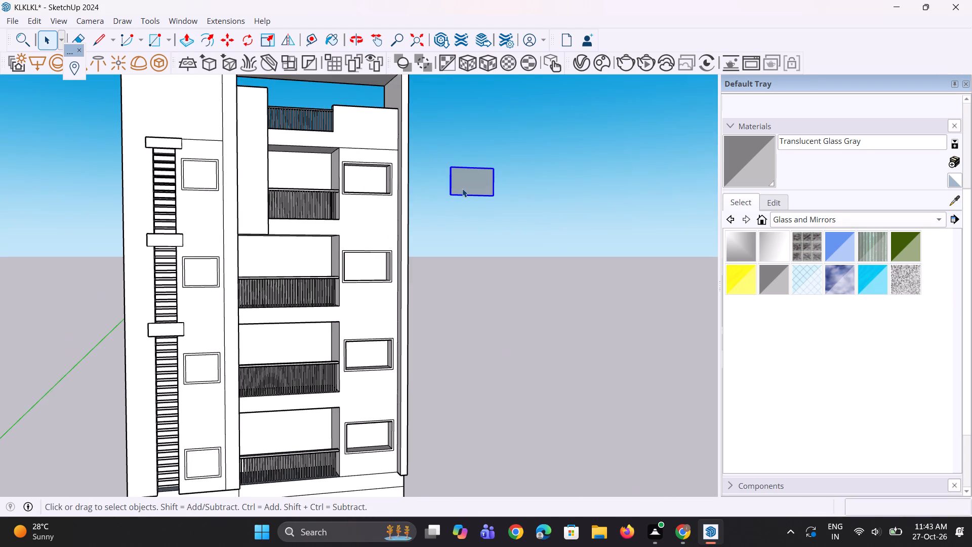
scroll(477, 192, "up", 6)
key("m")
scroll(507, 207, "up", 2)
left_click(483, 191)
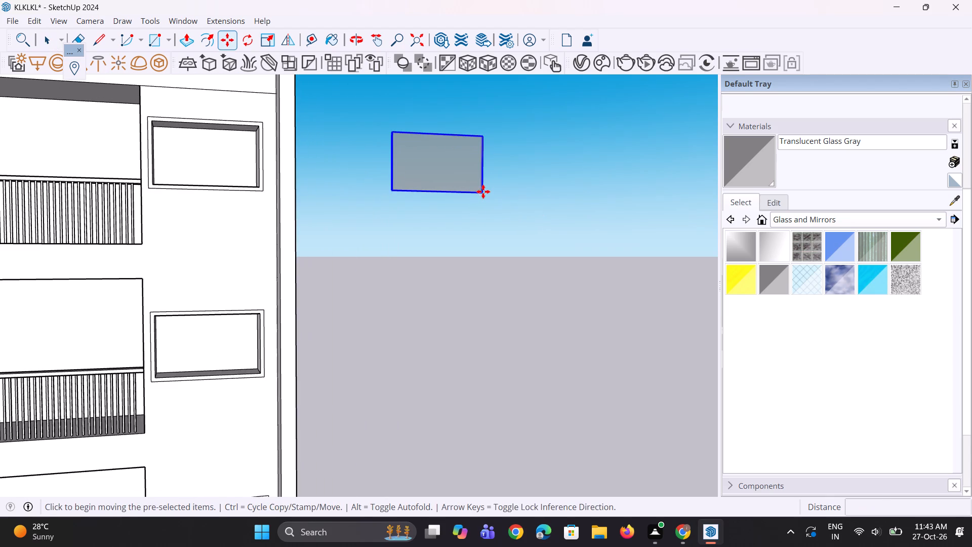
middle_click_drag(248, 175, 266, 239)
scroll(257, 198, "up", 3)
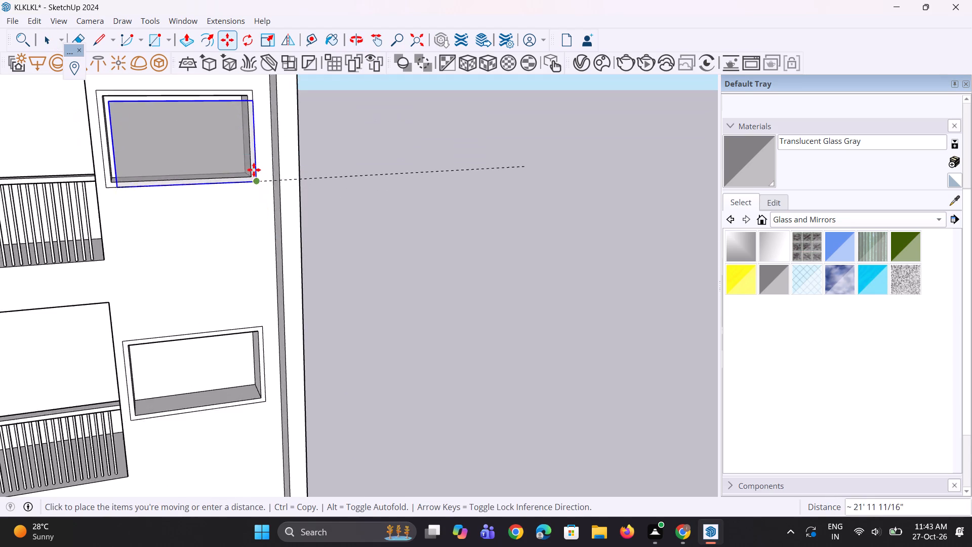
left_click(246, 169)
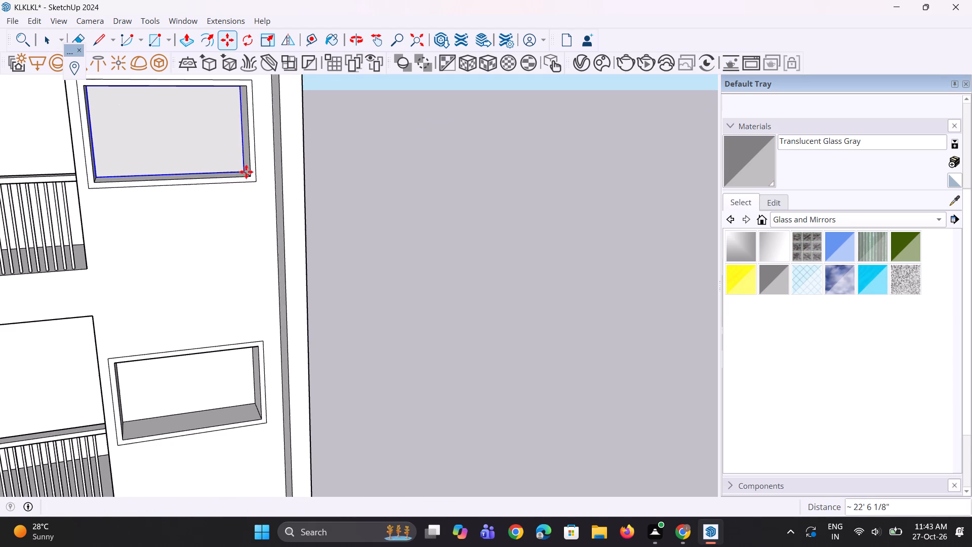
middle_click_drag(277, 190, 203, 226)
scroll(248, 189, "down", 5)
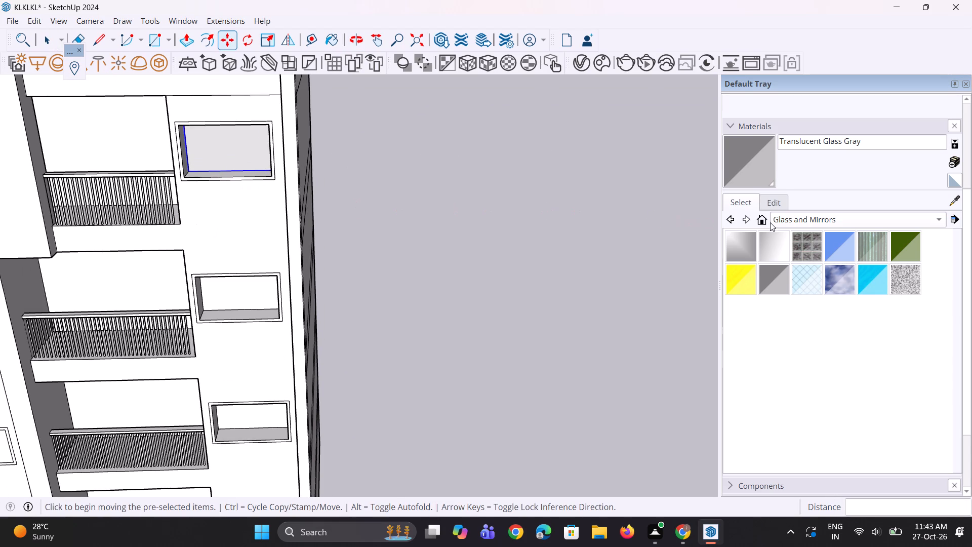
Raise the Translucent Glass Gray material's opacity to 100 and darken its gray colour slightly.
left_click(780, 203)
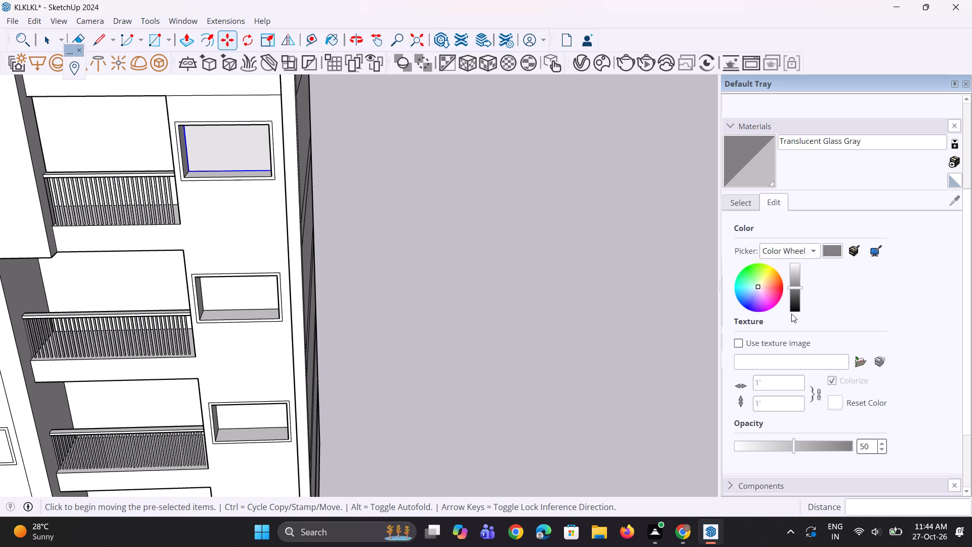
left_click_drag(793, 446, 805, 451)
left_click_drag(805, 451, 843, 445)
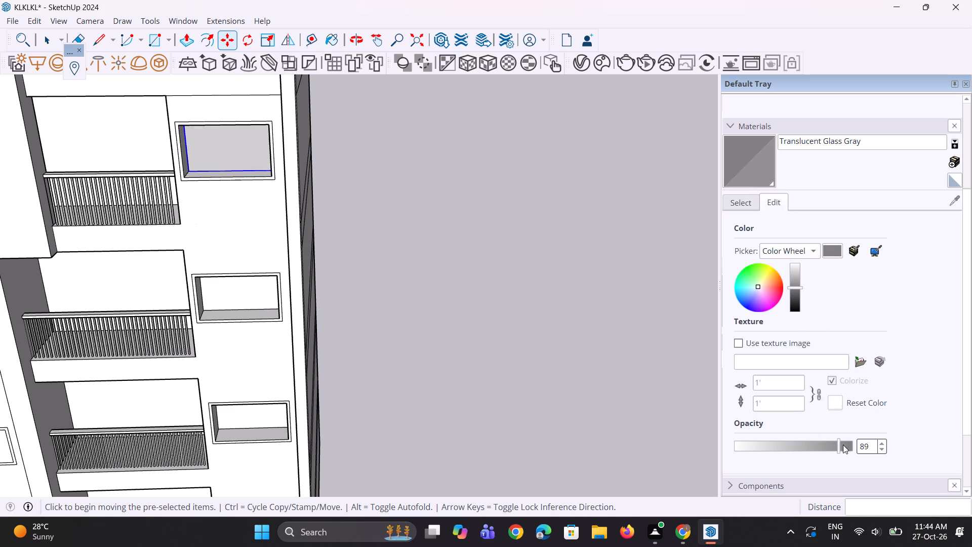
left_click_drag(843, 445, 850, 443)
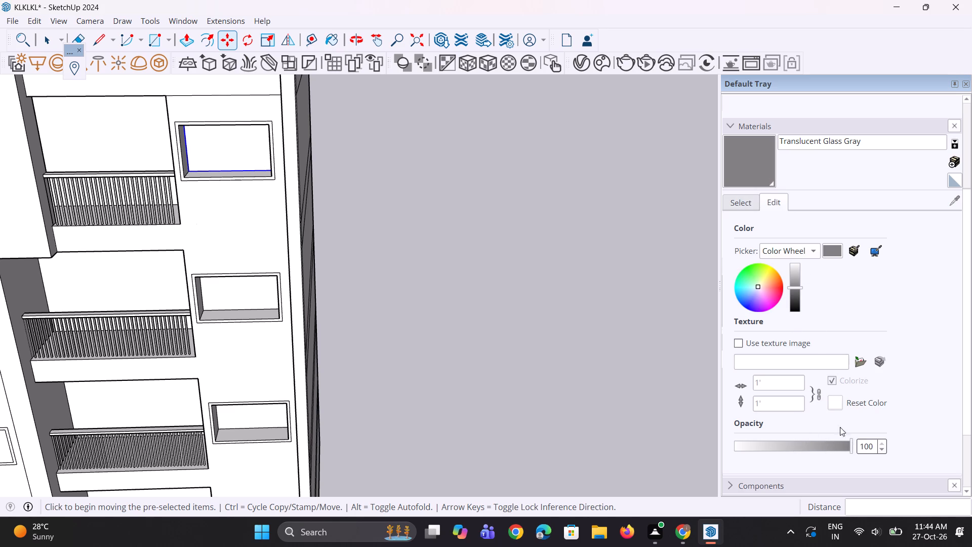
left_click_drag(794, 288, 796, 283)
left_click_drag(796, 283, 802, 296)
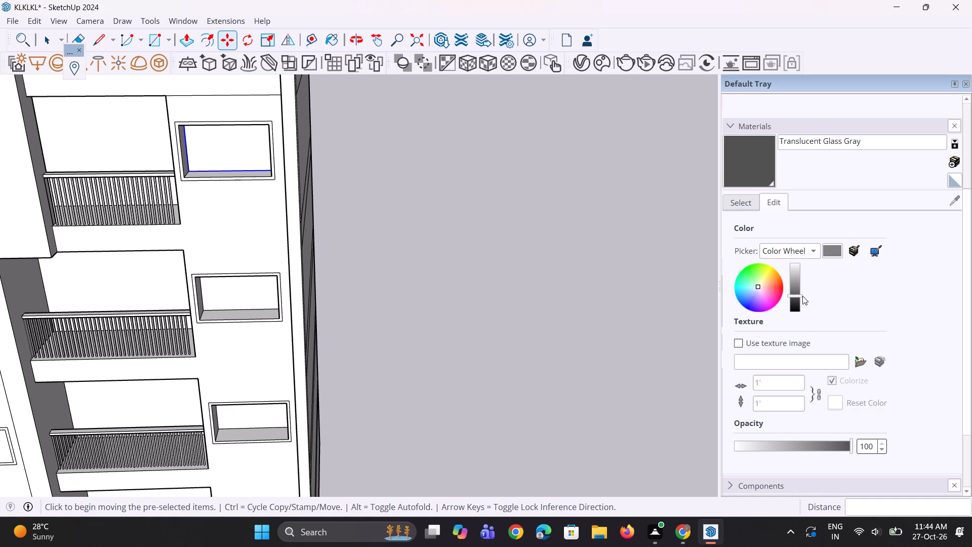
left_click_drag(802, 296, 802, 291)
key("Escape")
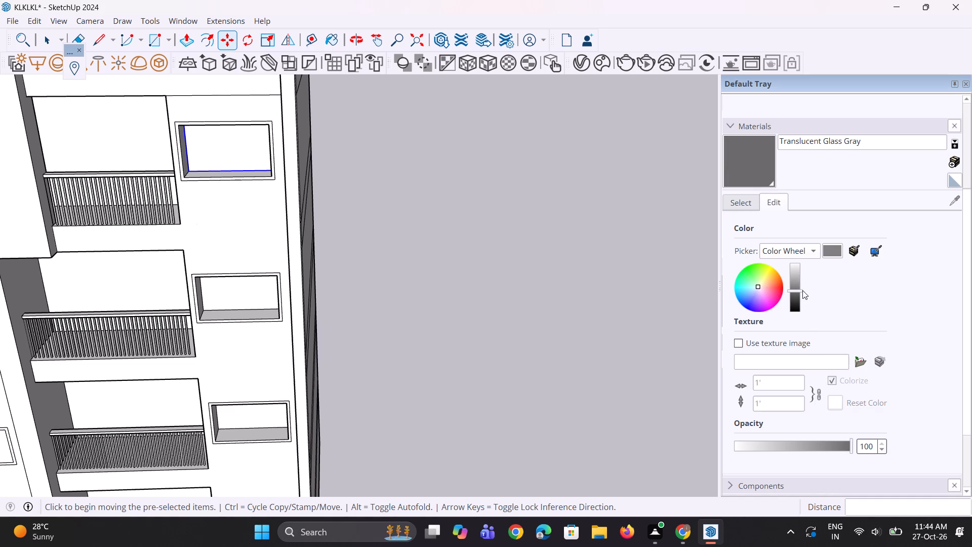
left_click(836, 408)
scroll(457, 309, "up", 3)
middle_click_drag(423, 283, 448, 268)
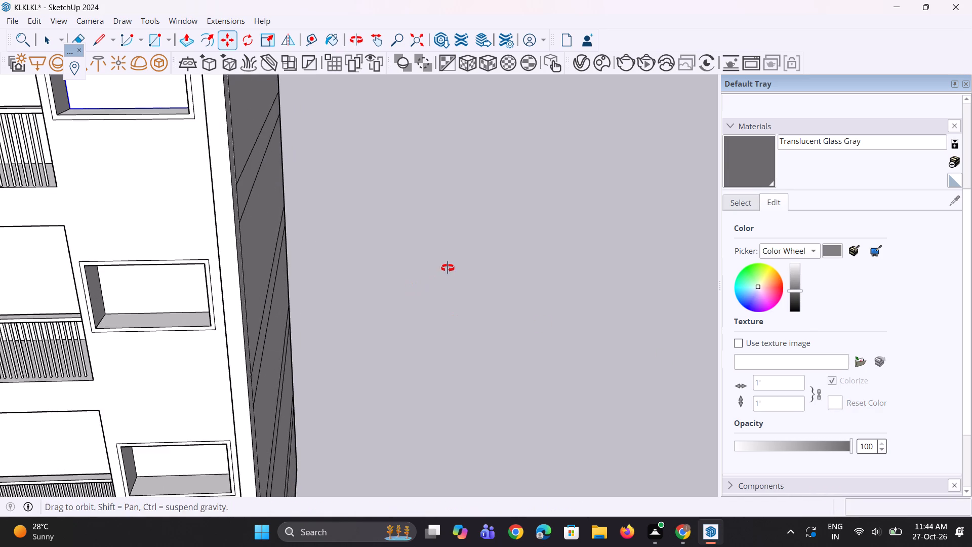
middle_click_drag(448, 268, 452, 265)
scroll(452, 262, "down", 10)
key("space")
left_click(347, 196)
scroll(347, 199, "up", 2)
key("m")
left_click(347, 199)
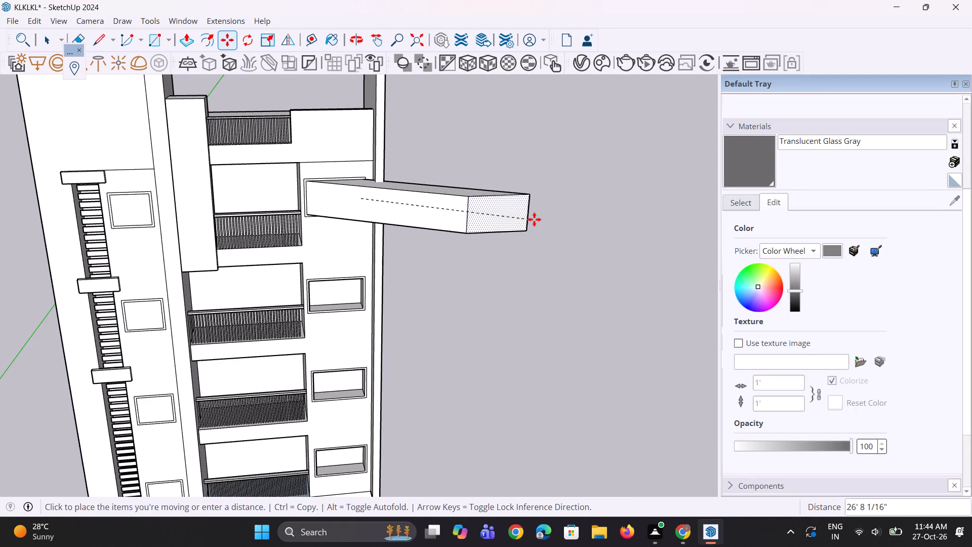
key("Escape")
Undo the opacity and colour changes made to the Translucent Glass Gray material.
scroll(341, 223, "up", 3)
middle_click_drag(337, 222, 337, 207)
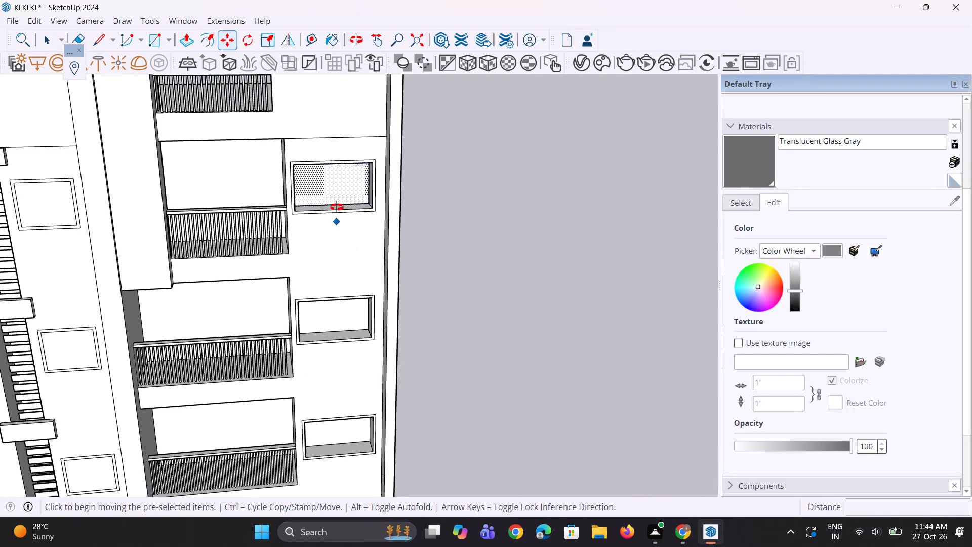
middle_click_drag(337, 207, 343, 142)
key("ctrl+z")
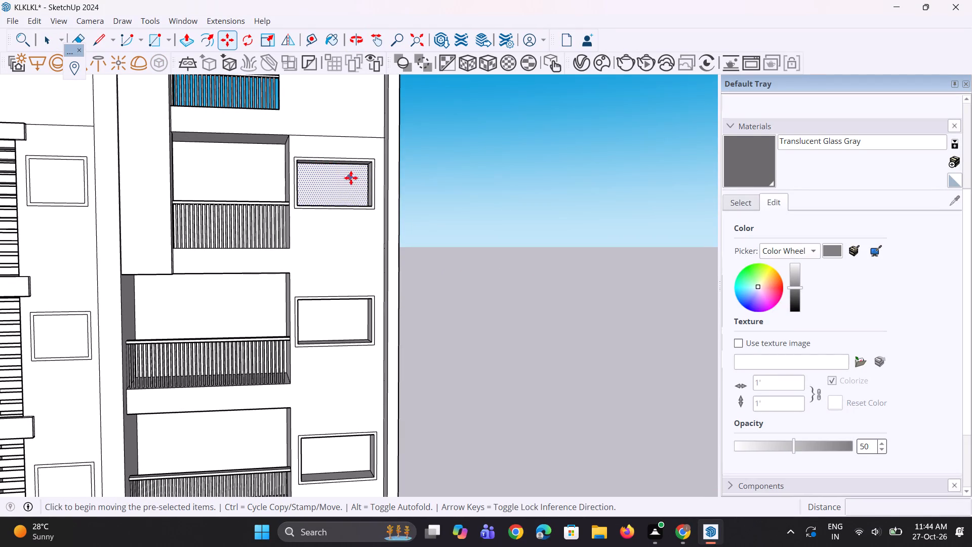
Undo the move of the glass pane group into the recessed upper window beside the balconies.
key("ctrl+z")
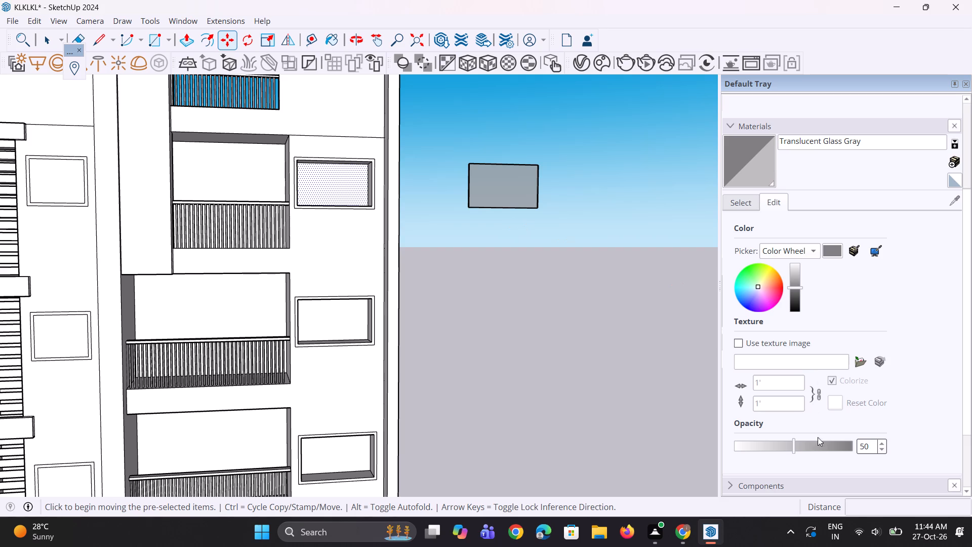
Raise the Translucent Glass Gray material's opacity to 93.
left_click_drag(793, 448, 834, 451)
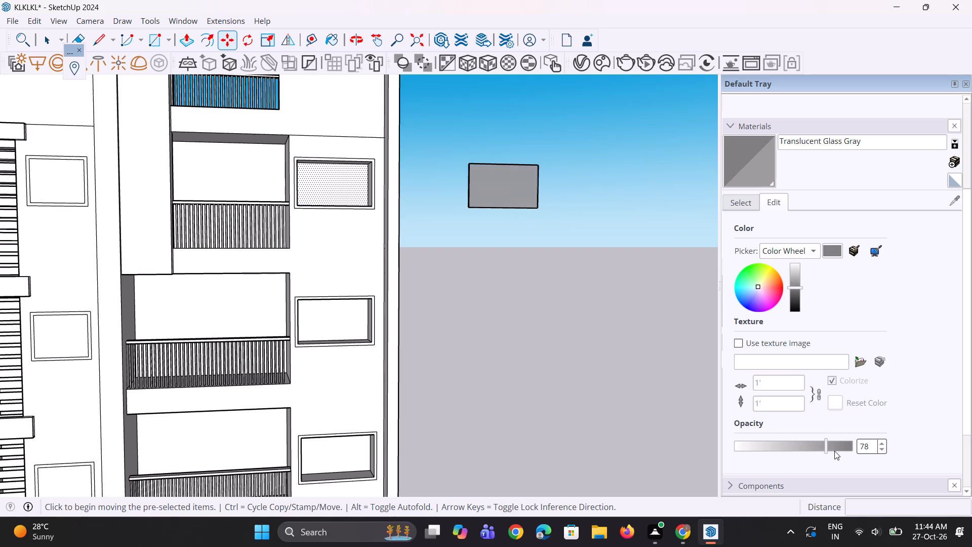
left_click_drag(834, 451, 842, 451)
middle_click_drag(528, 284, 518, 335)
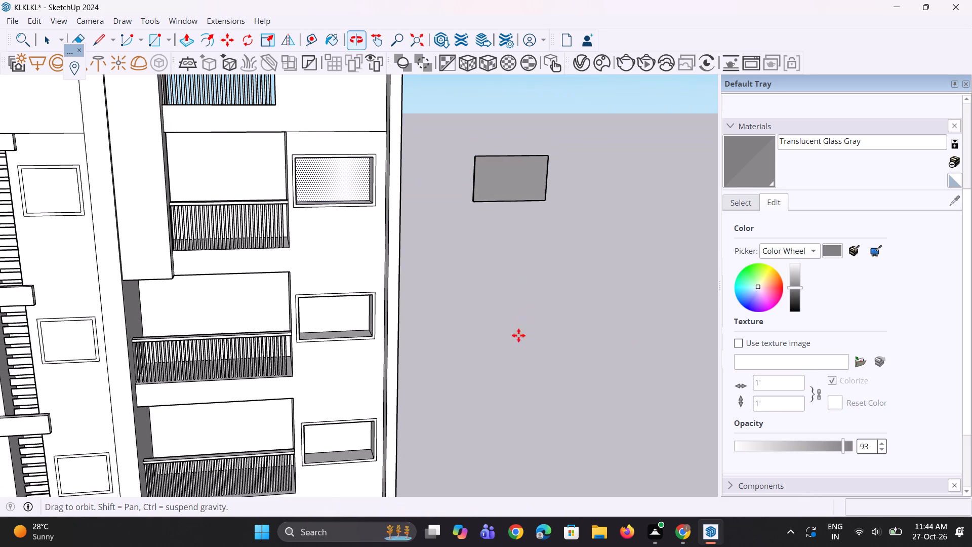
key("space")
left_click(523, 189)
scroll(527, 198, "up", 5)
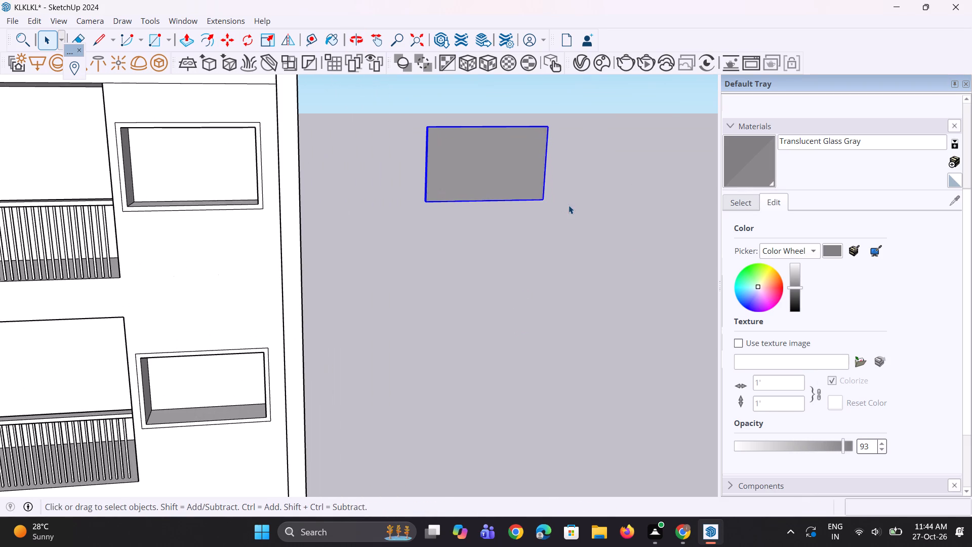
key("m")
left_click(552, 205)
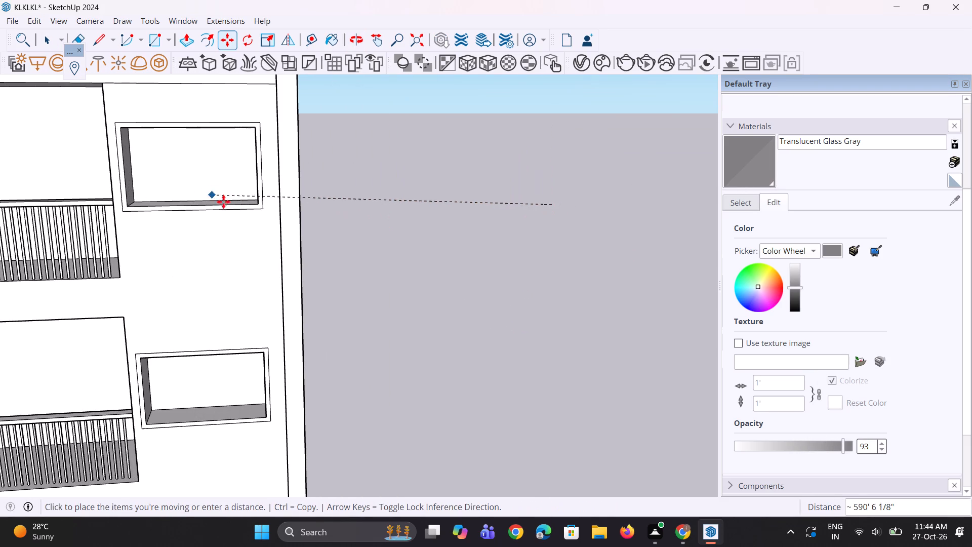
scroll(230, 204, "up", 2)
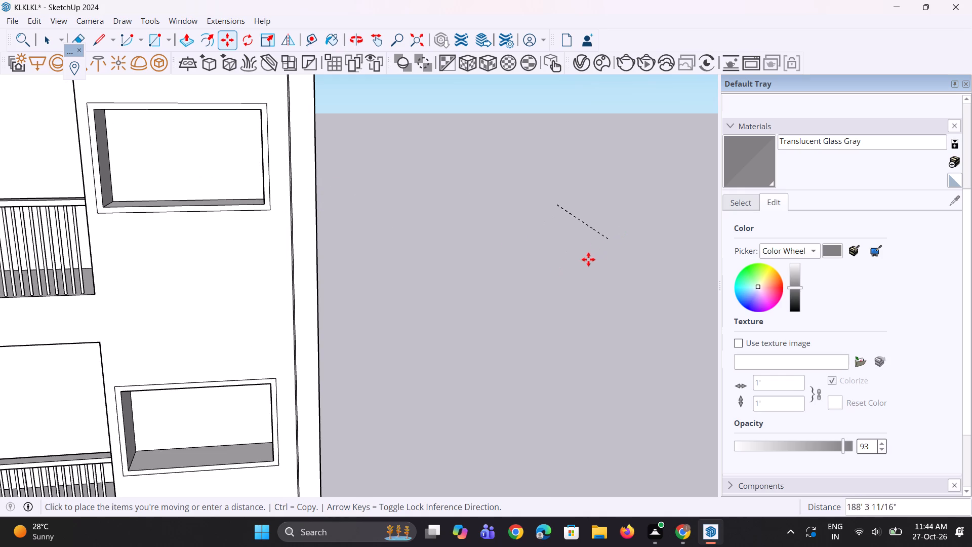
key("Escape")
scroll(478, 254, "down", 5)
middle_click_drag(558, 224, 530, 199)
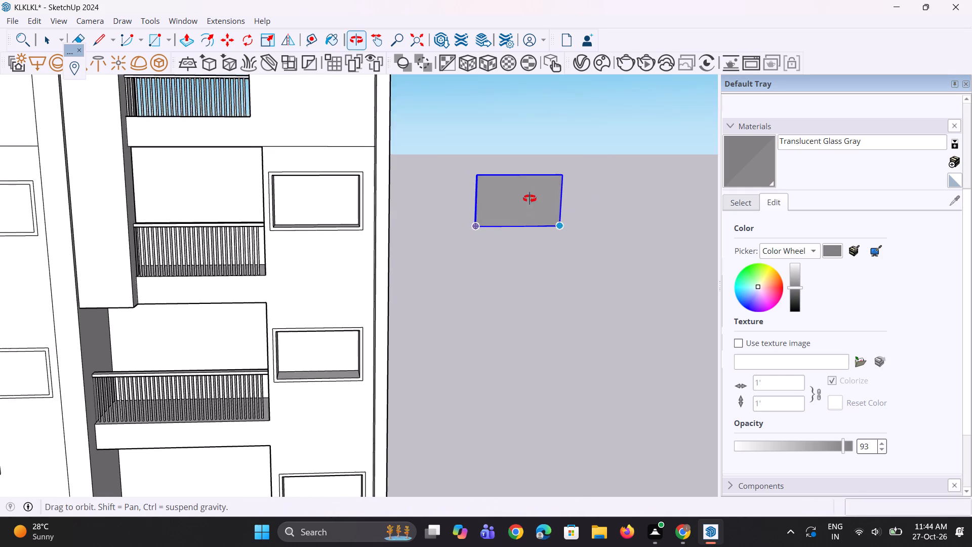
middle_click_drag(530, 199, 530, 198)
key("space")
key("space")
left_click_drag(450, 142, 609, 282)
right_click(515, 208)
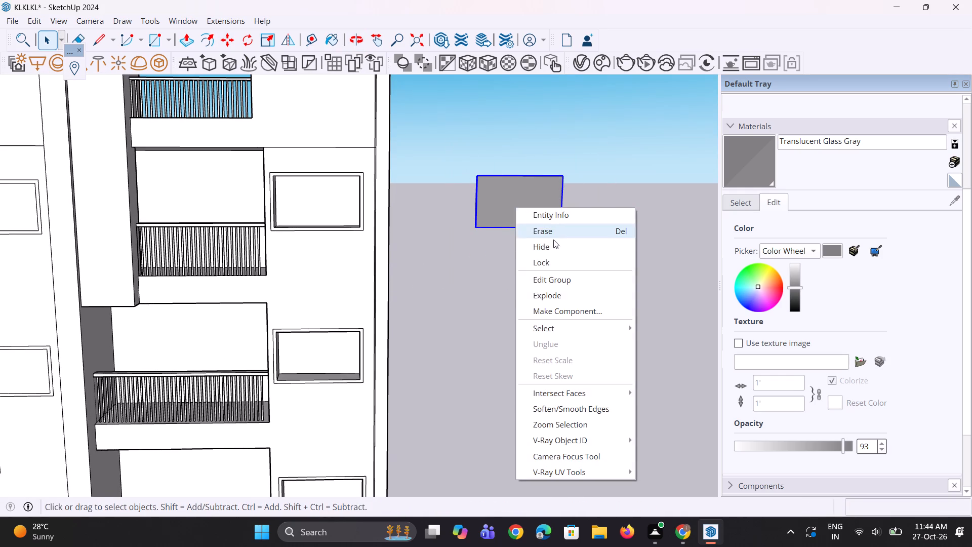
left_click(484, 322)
Move the glass pane group by its lower corner onto the matching corner of the recessed upper window beside the balconies.
scroll(538, 270, "up", 2)
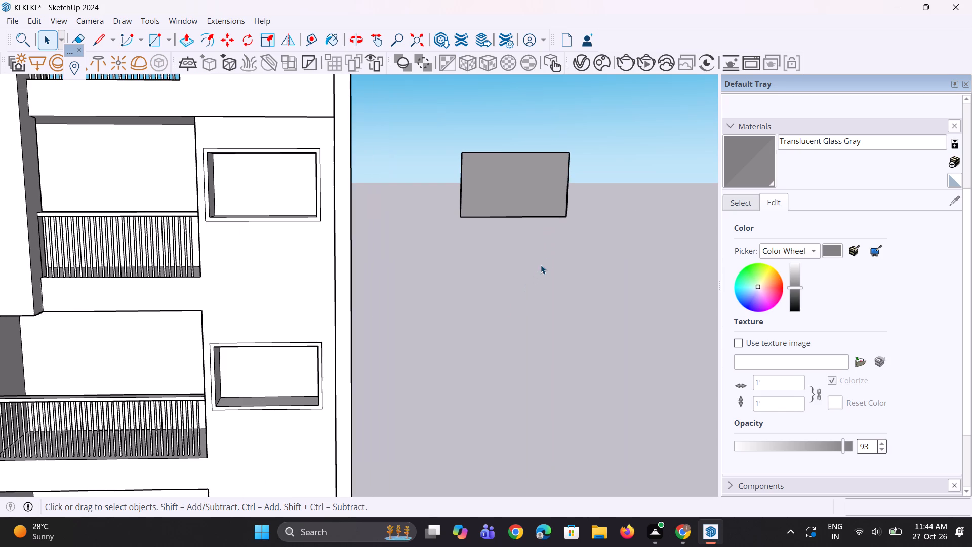
key("m")
left_click(563, 213)
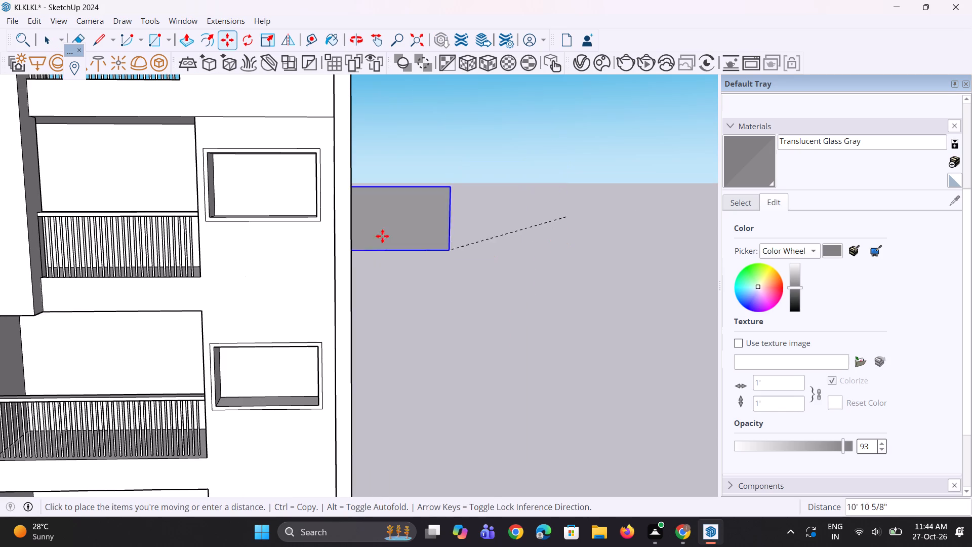
scroll(341, 226, "up", 2)
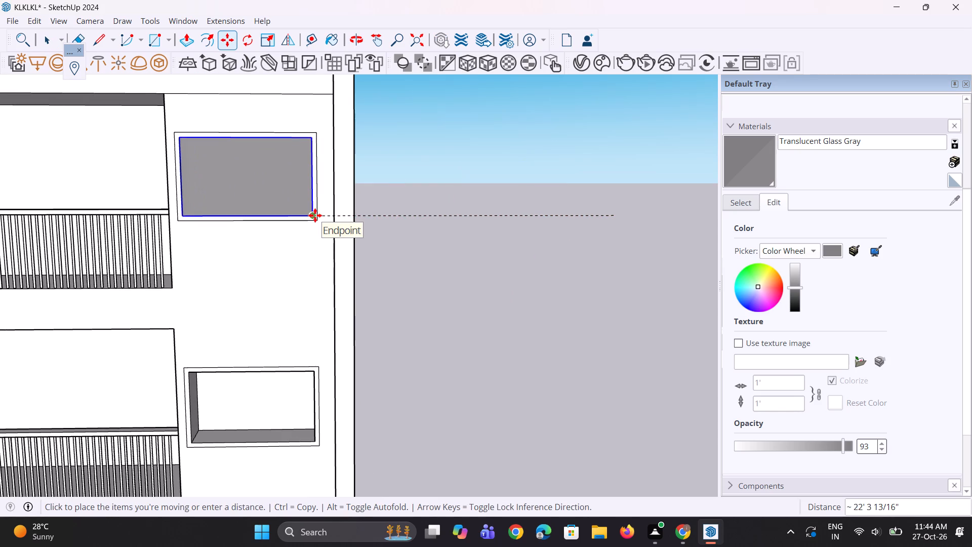
left_click(315, 215)
Lower the Translucent Glass Gray material's opacity to 58.
scroll(520, 177, "down", 5)
middle_click_drag(271, 202, 309, 246)
left_click_drag(842, 447, 819, 450)
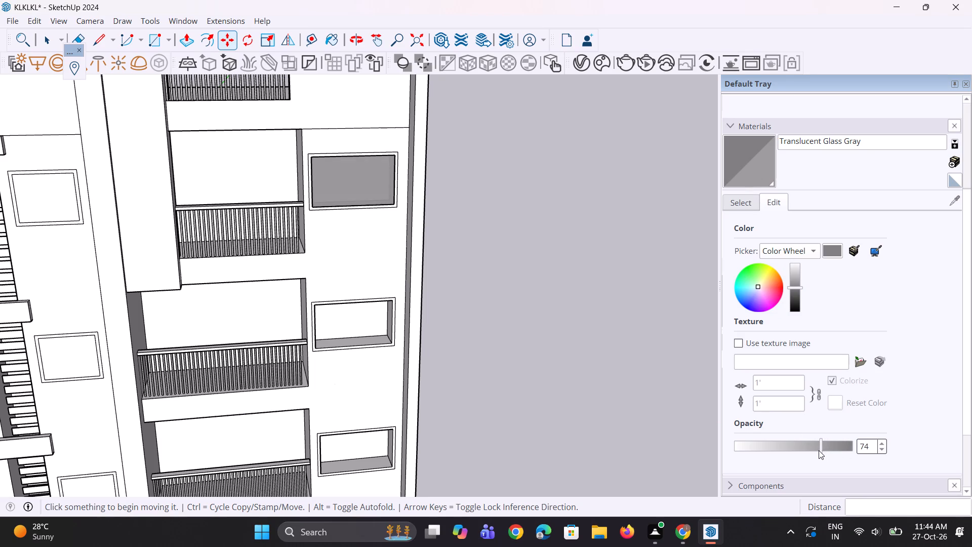
left_click_drag(819, 450, 806, 453)
left_click_drag(806, 453, 803, 454)
Copy the glass pane group by its lower corner from the upper window down into the recessed window directly below.
middle_click_drag(556, 395, 559, 379)
scroll(557, 393, "up", 1)
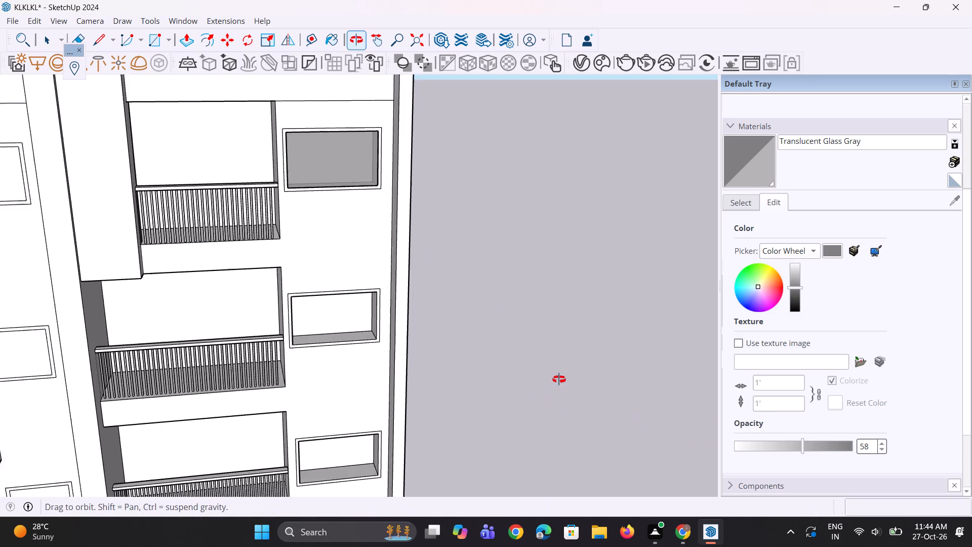
middle_click_drag(559, 379, 551, 373)
key("space")
key("space")
key("space")
scroll(430, 280, "down", 4)
scroll(421, 256, "up", 3)
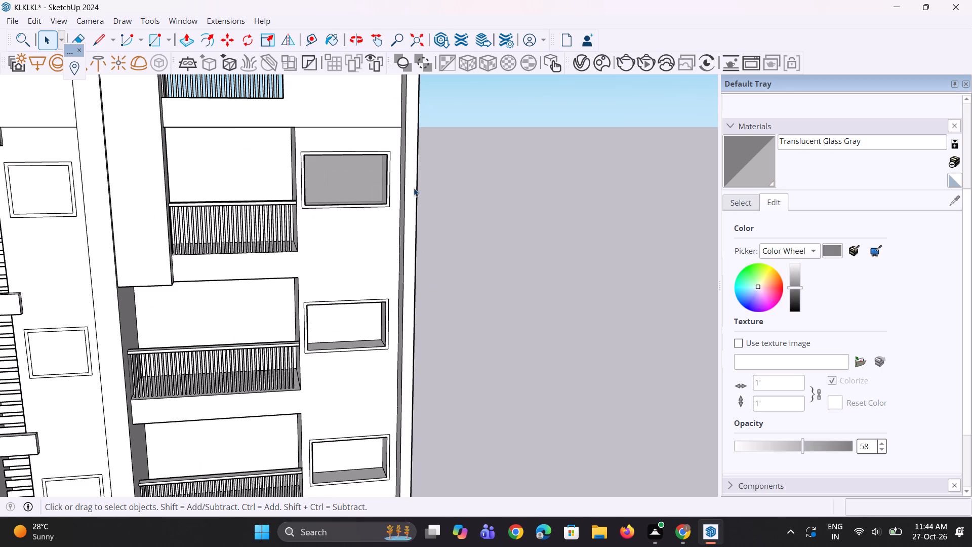
left_click(354, 188)
scroll(352, 251, "up", 2)
key("m")
scroll(359, 259, "up", 3)
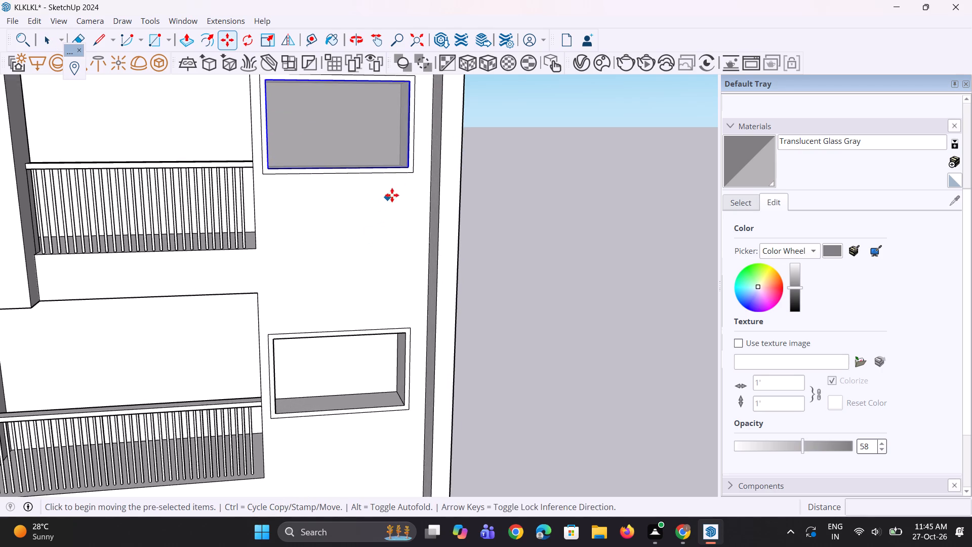
left_click(401, 166)
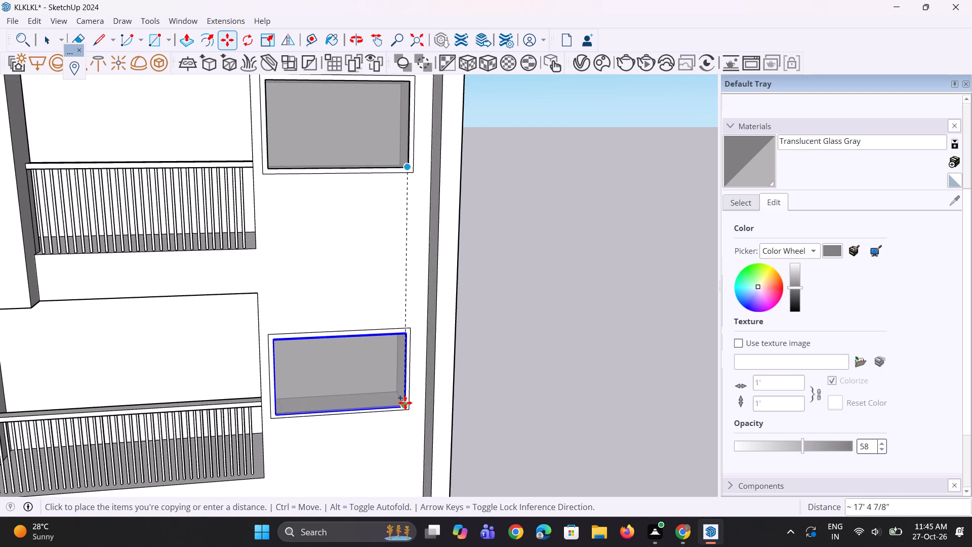
scroll(405, 403, "up", 4)
left_click(404, 402)
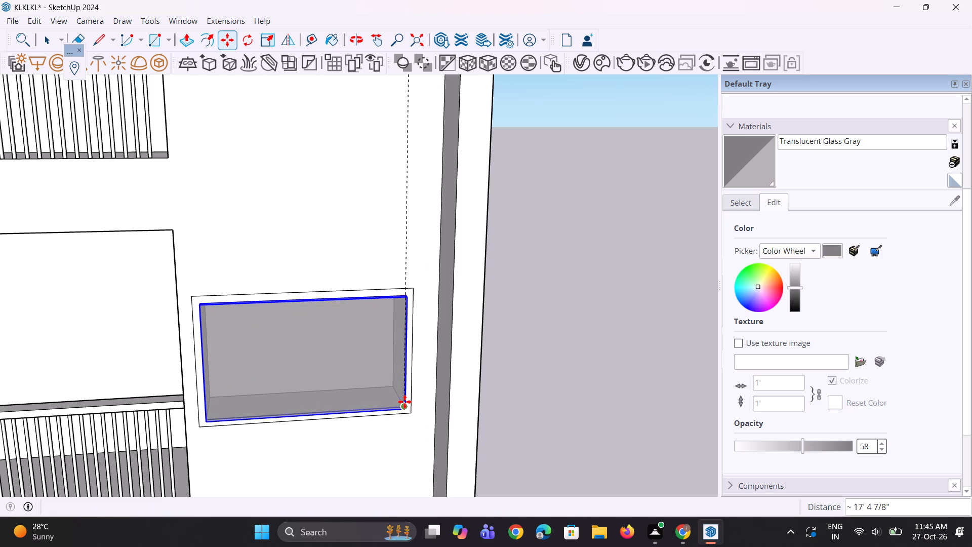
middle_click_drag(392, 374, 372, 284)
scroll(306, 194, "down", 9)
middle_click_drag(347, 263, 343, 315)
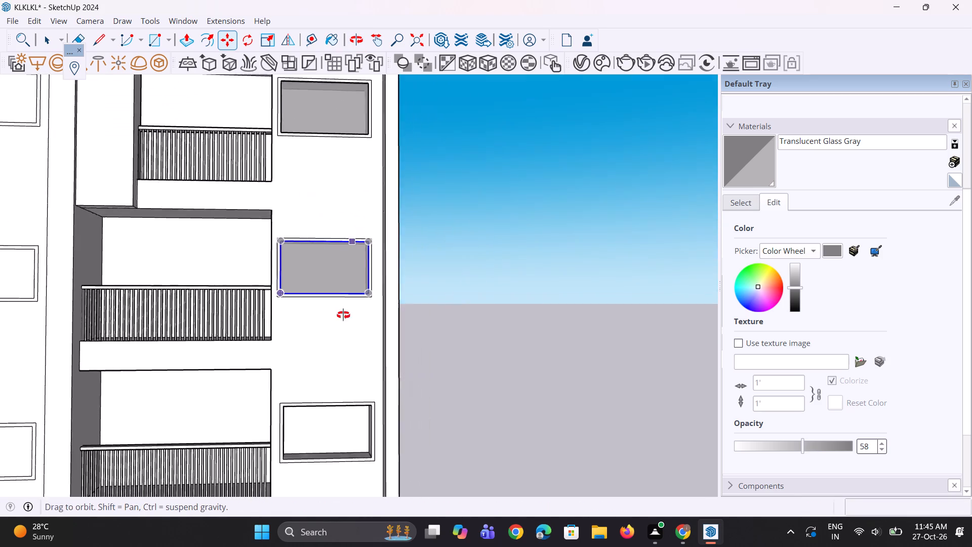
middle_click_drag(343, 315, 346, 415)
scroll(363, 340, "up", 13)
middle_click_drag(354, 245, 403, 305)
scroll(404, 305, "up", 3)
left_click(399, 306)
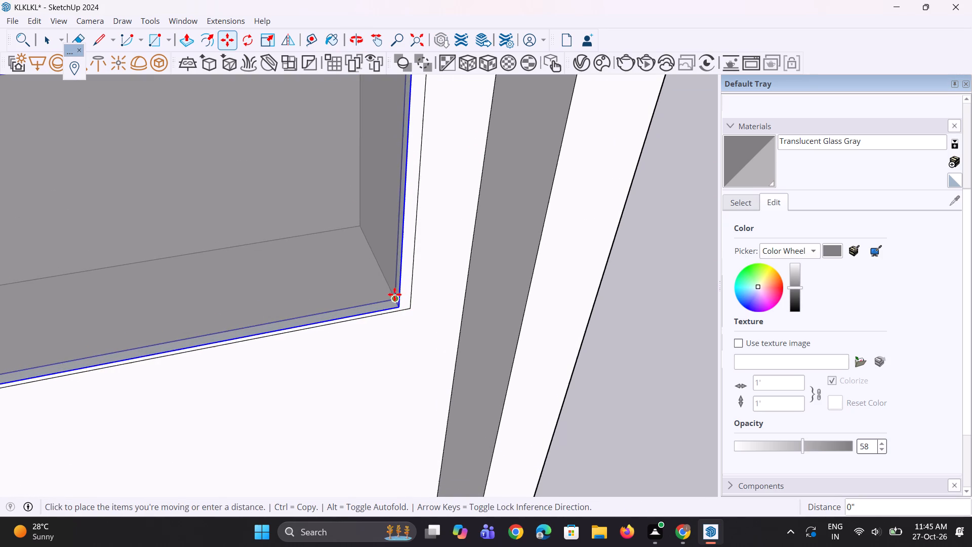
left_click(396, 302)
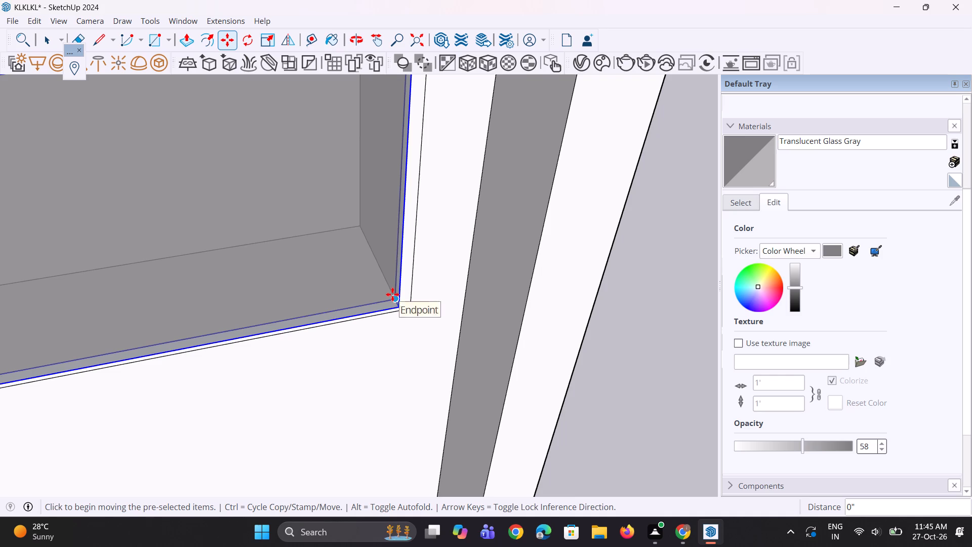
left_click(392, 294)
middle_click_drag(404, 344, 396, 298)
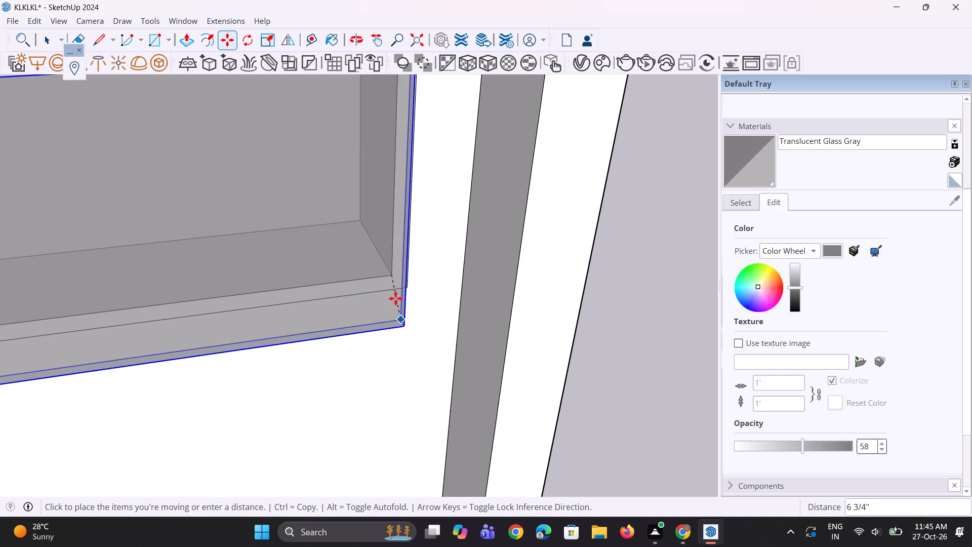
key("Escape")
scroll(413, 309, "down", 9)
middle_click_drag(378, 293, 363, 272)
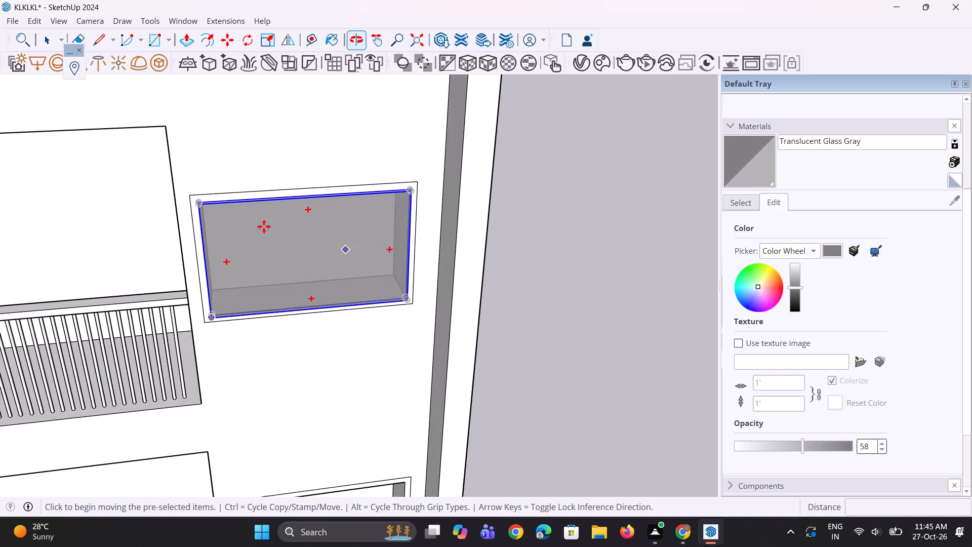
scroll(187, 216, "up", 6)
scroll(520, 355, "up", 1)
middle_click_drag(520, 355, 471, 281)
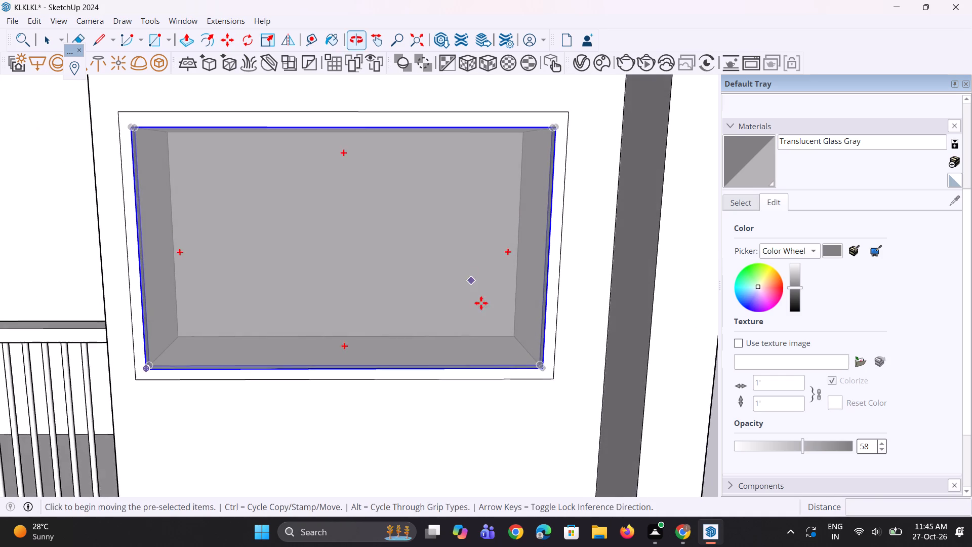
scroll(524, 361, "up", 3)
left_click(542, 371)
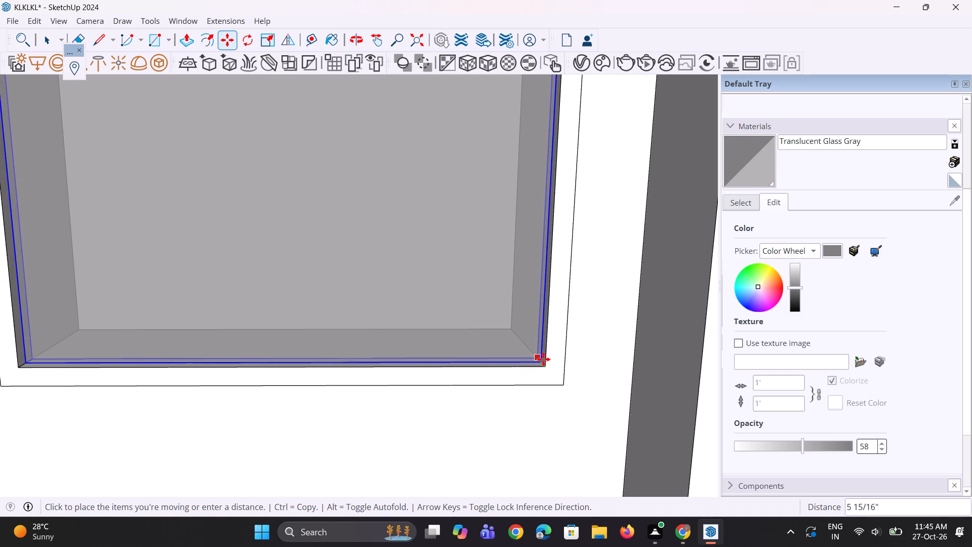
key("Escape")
Move the copied glass pane about 3" by its lower corner so it fits the matching corner of the second window's recess.
scroll(483, 376, "down", 4)
middle_click_drag(552, 363, 510, 374)
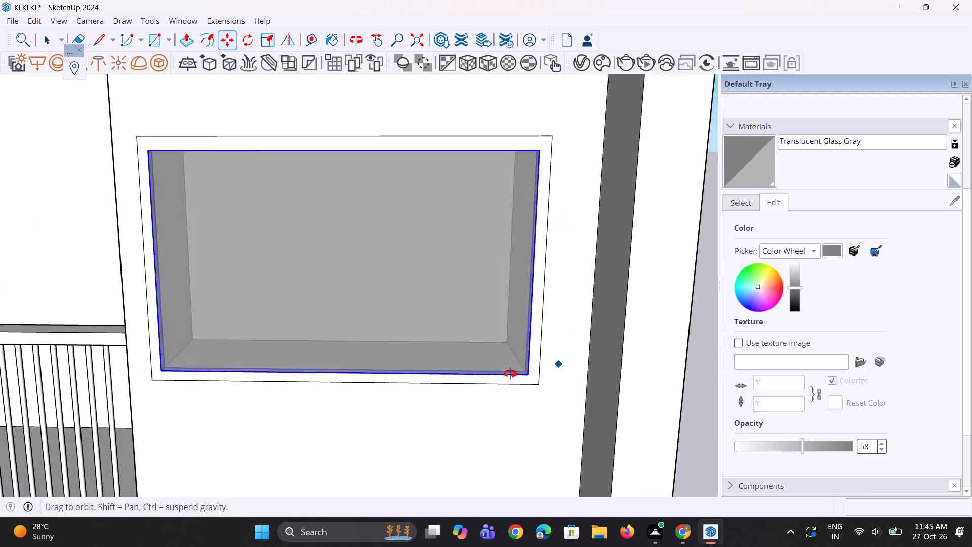
middle_click_drag(510, 374, 387, 401)
scroll(444, 389, "up", 6)
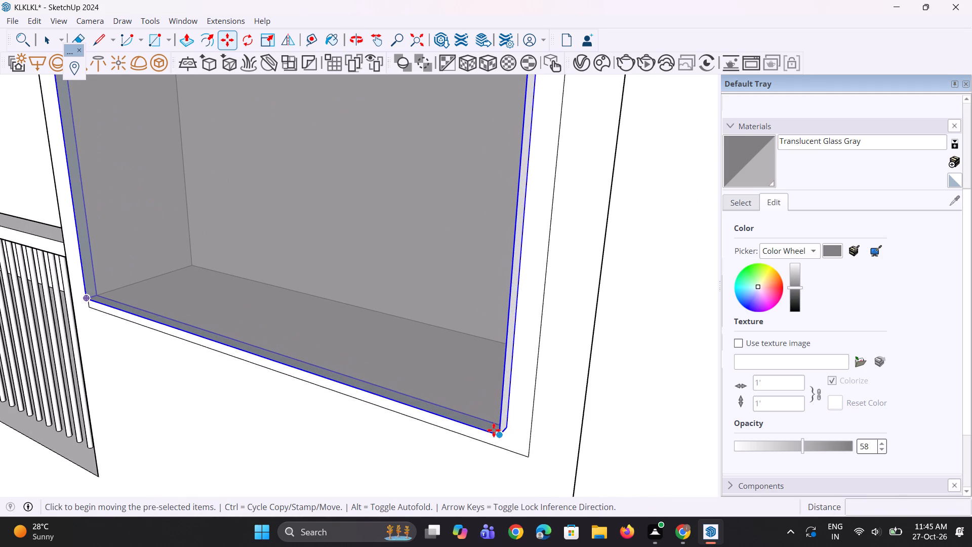
left_click(496, 437)
left_click(502, 422)
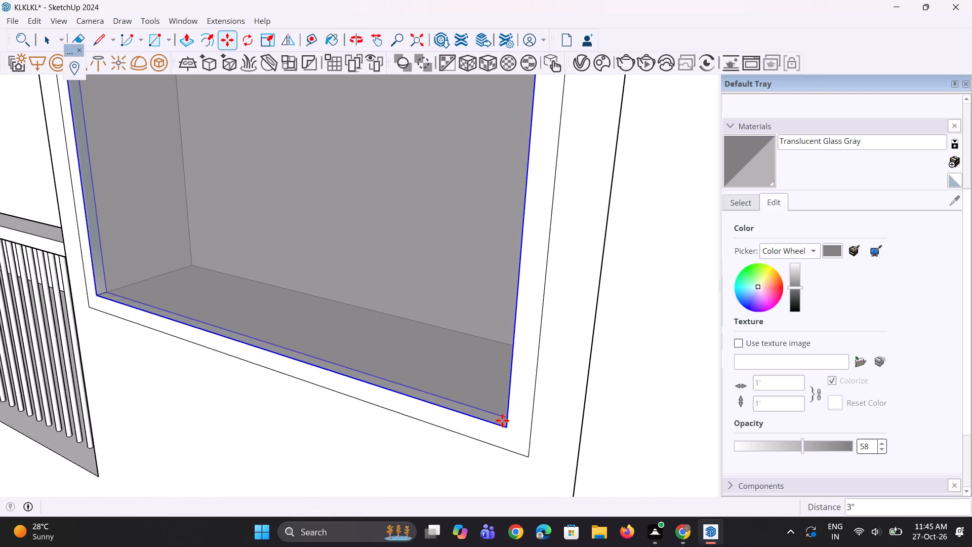
Copy the second window's glass pane by its lower corner into the matching corner of the third recessed window below.
scroll(406, 425, "down", 5)
middle_click_drag(322, 417, 445, 345)
scroll(295, 338, "down", 10)
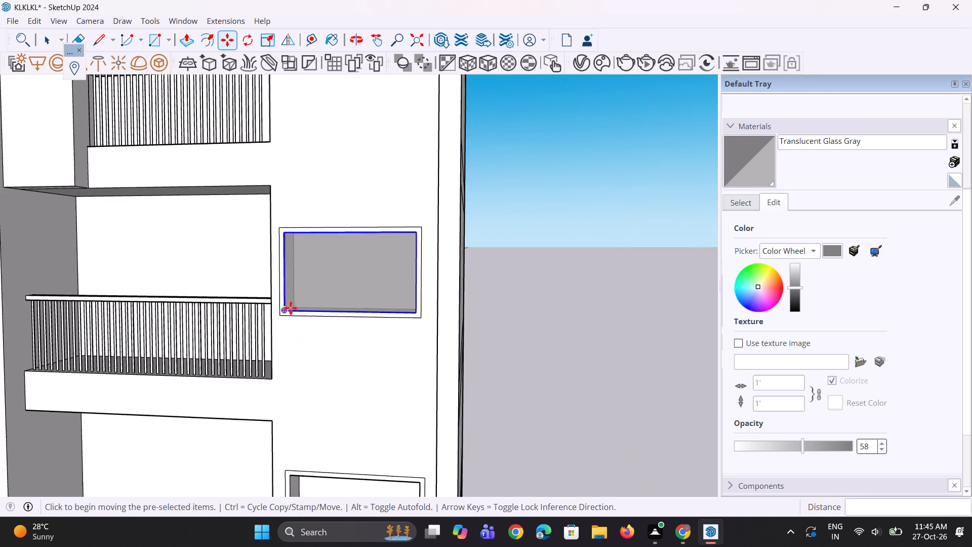
scroll(304, 281, "down", 5)
middle_click_drag(308, 281, 336, 327)
key("space")
left_click(349, 289)
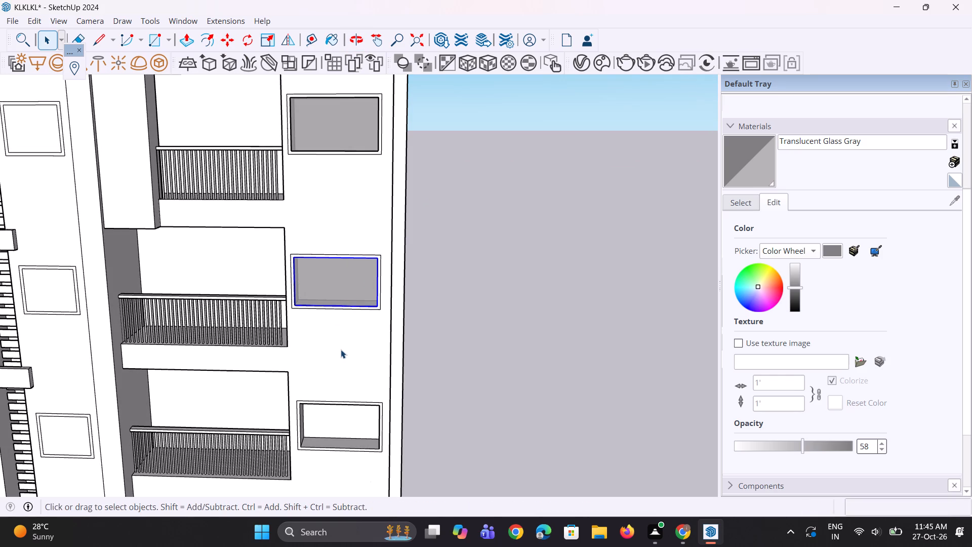
key("m")
scroll(397, 366, "up", 3, "ctrl")
scroll(383, 312, "up", 3)
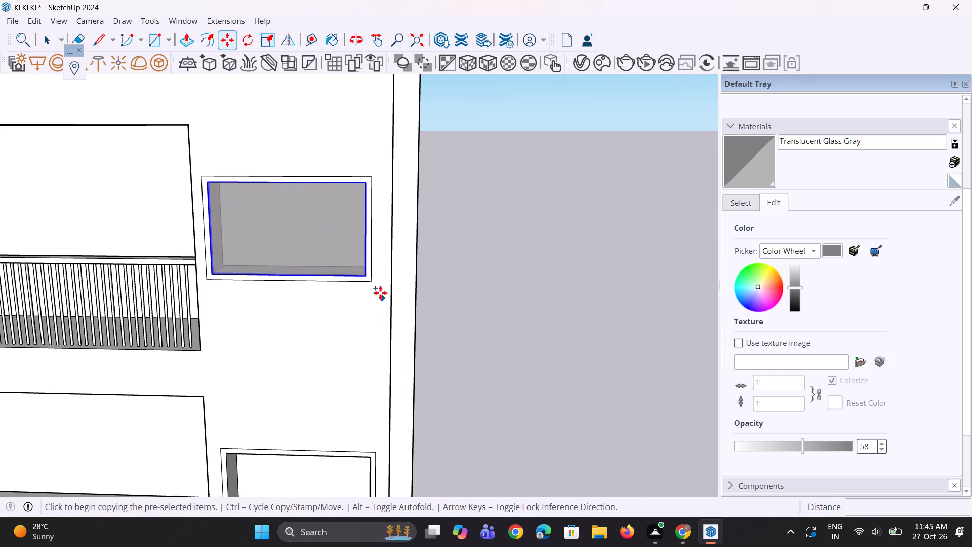
left_click(364, 274)
scroll(345, 237, "down", 4)
scroll(329, 423, "up", 5)
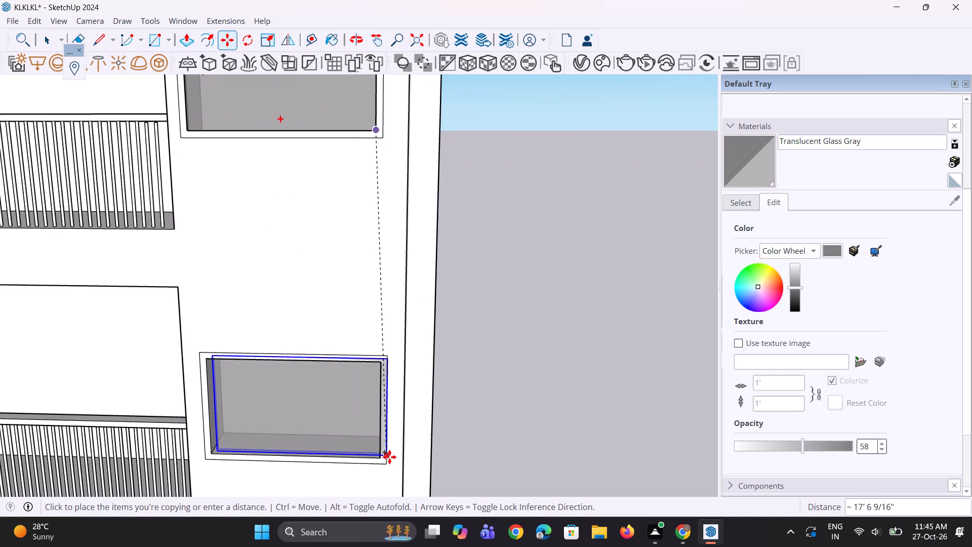
scroll(381, 453, "up", 2)
left_click(381, 453)
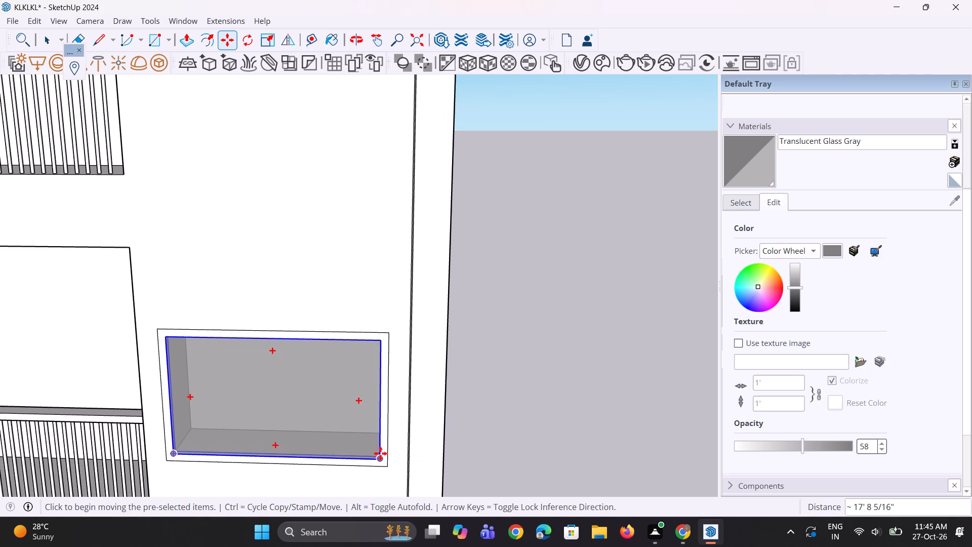
middle_click_drag(318, 447, 299, 458)
key("space")
scroll(333, 470, "up", 4)
key("space")
key("space")
left_click(567, 416)
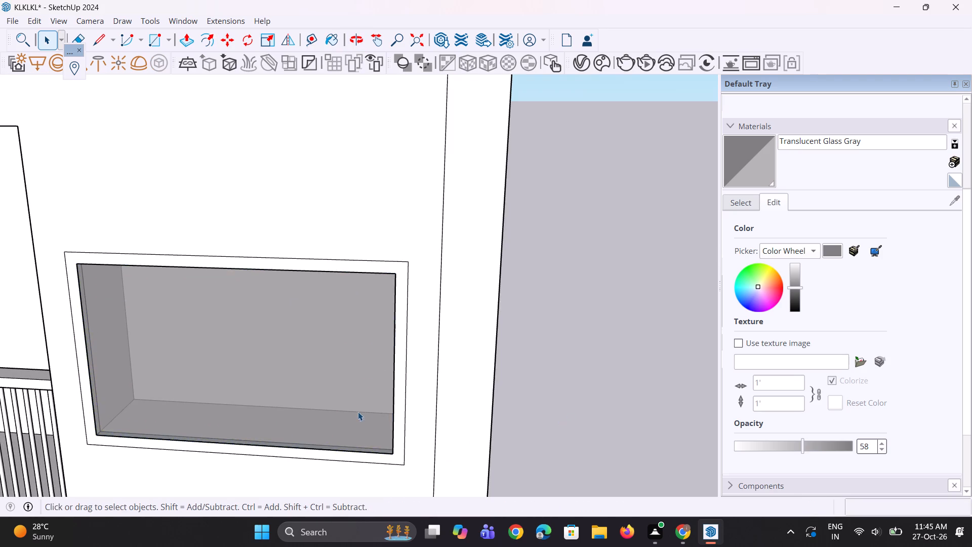
scroll(352, 417, "up", 3)
scroll(372, 301, "down", 17)
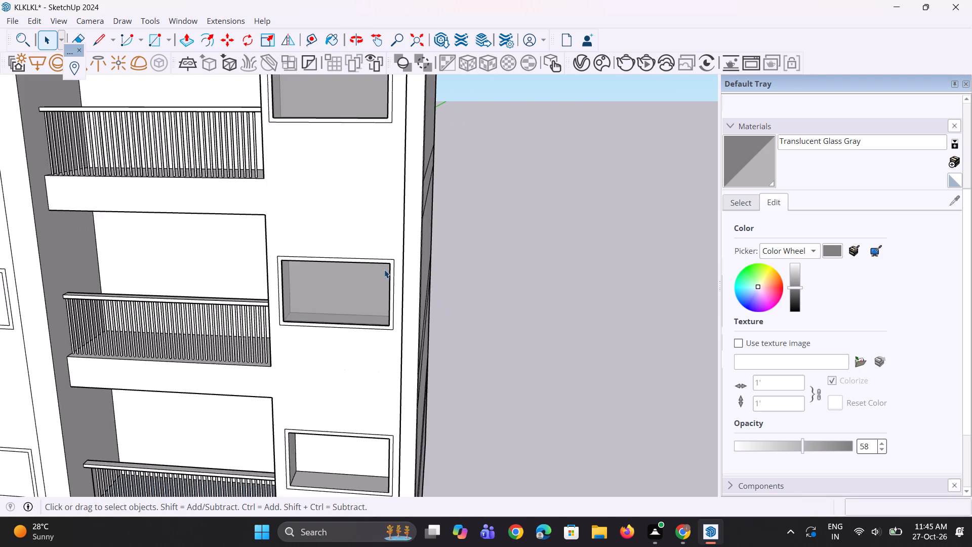
Copy the third window's glass pane by its lower corner into the lowest recessed window, about 16' 7 1/4" below.
scroll(384, 269, "down", 4)
scroll(361, 285, "up", 2)
middle_click_drag(361, 285, 418, 263)
left_click(358, 282)
scroll(343, 287, "down", 4)
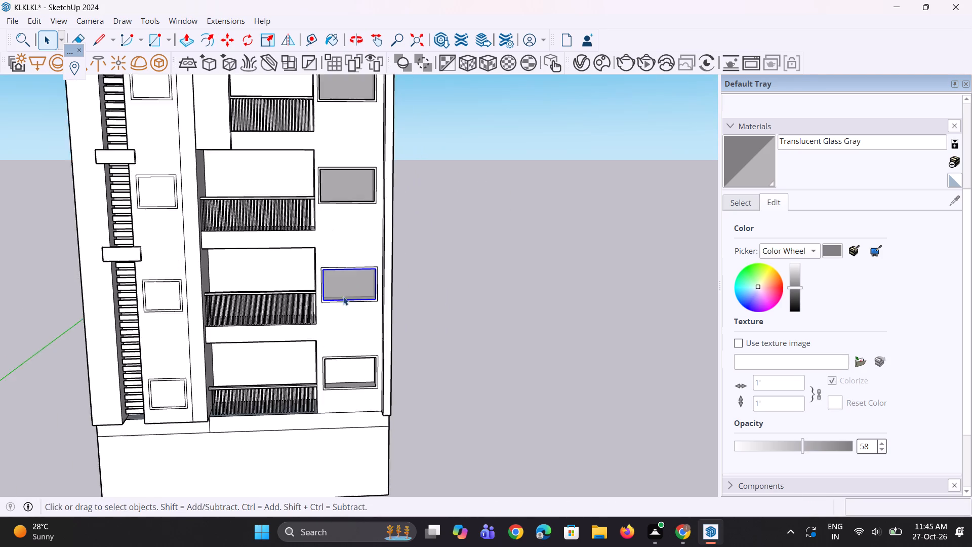
scroll(350, 325, "up", 8)
key("m")
scroll(358, 335, "up", 5)
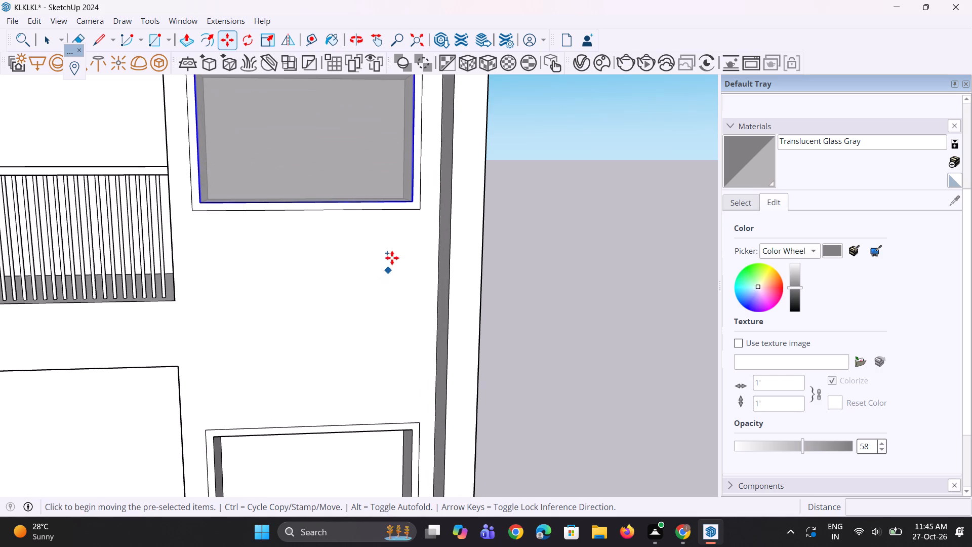
left_click(411, 201)
scroll(393, 272, "down", 5)
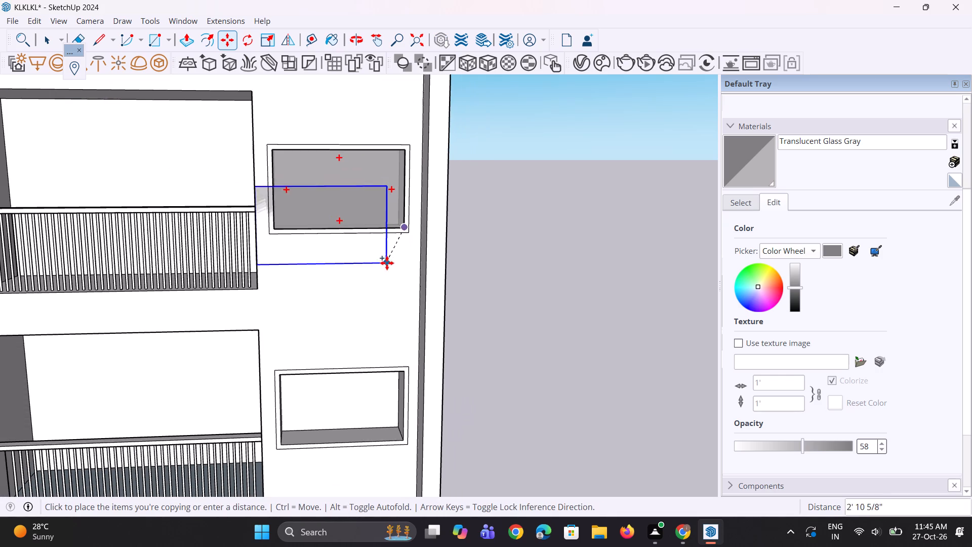
scroll(394, 443, "up", 2)
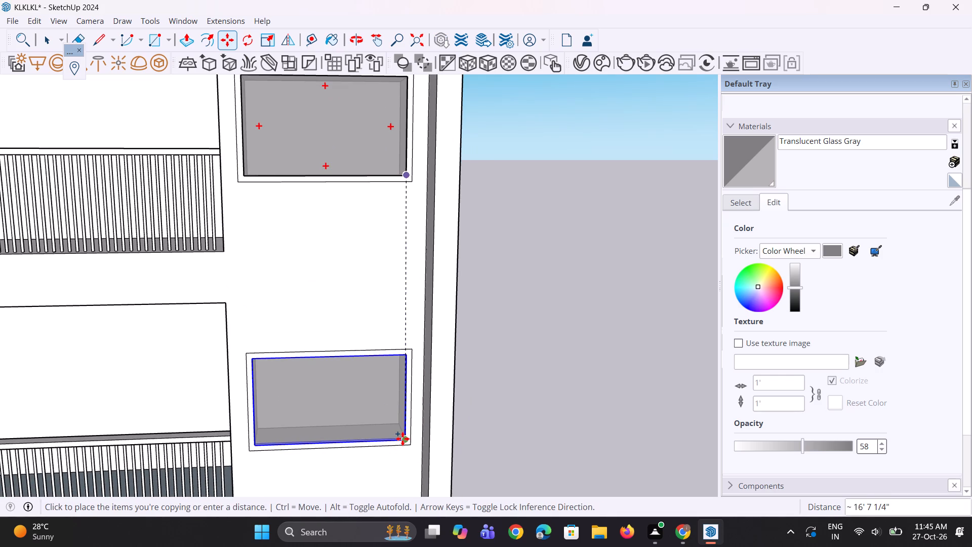
left_click(402, 439)
key("space")
key("space")
left_click(552, 417)
Push/Pull the frame face around the lowest glazed window outward by 3 15/16".
scroll(397, 483, "up", 1)
middle_click_drag(391, 478, 377, 470)
scroll(403, 443, "up", 2)
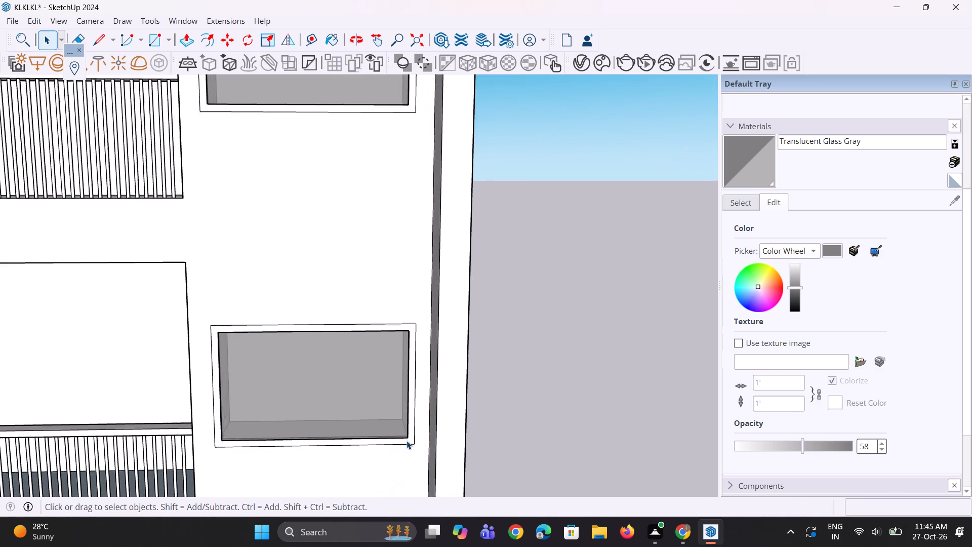
scroll(407, 441, "up", 4)
key("p")
scroll(411, 438, "up", 2)
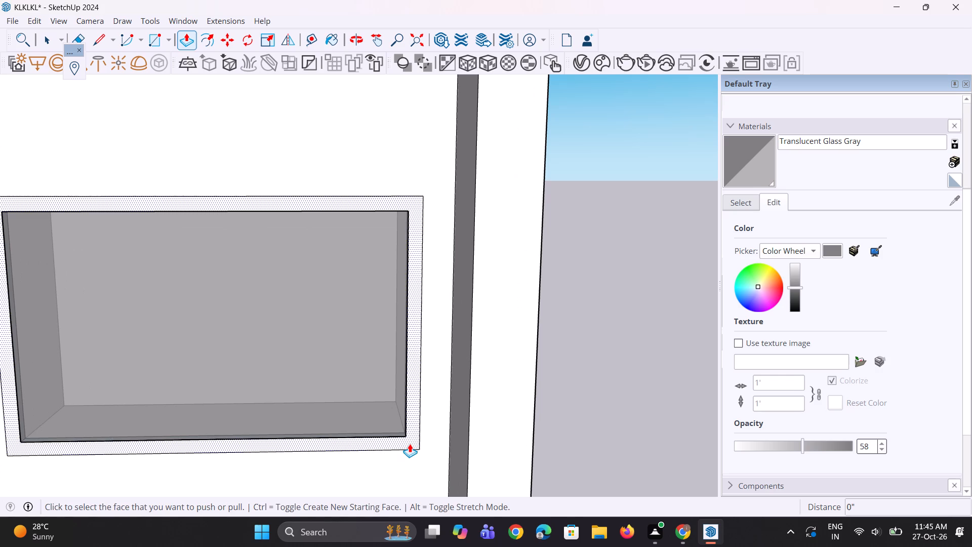
left_click(410, 444)
left_click(413, 448)
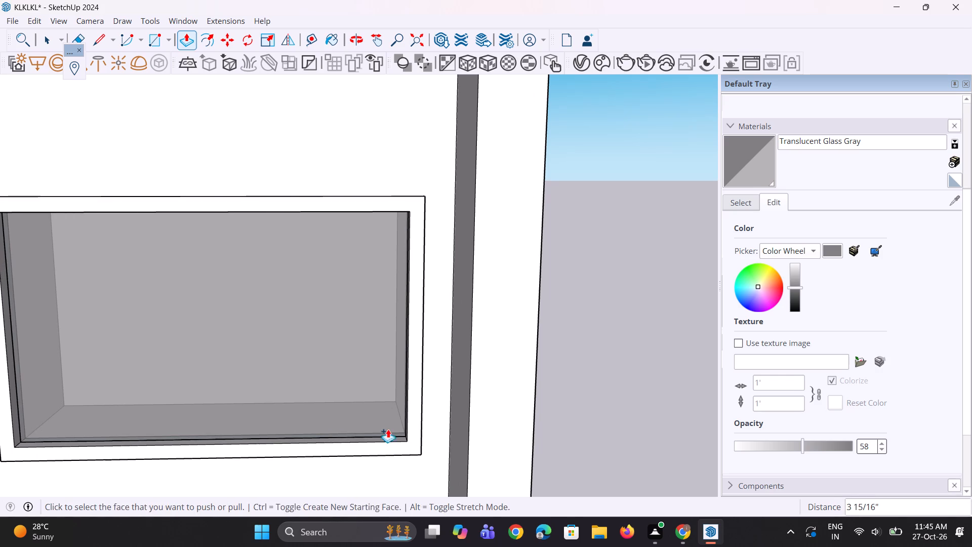
Repeat the 3 15/16" Push/Pull on the frame face of the third window, directly above the lowest one.
middle_click_drag(278, 399, 347, 435)
scroll(352, 460, "down", 6)
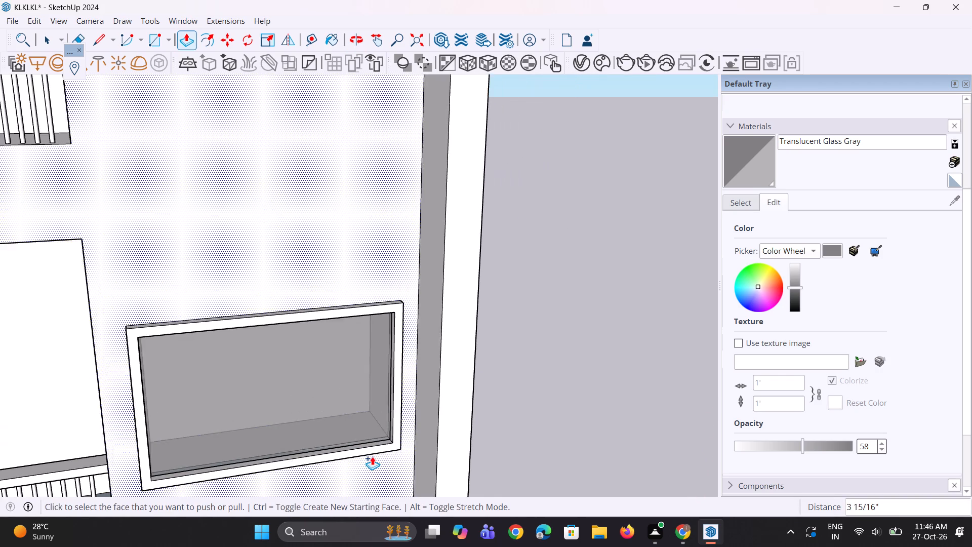
scroll(372, 456, "down", 6)
scroll(281, 279, "up", 3)
scroll(226, 238, "up", 2)
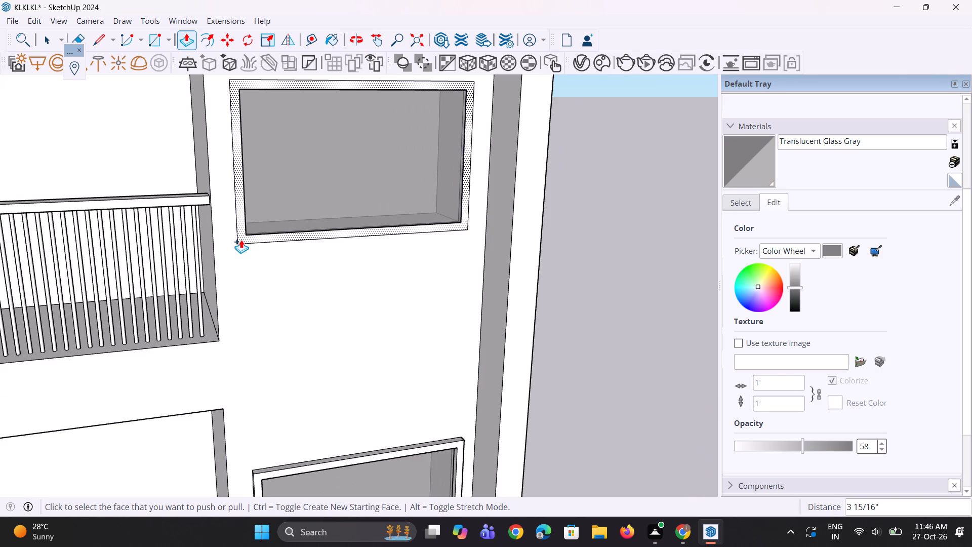
double_click(241, 240)
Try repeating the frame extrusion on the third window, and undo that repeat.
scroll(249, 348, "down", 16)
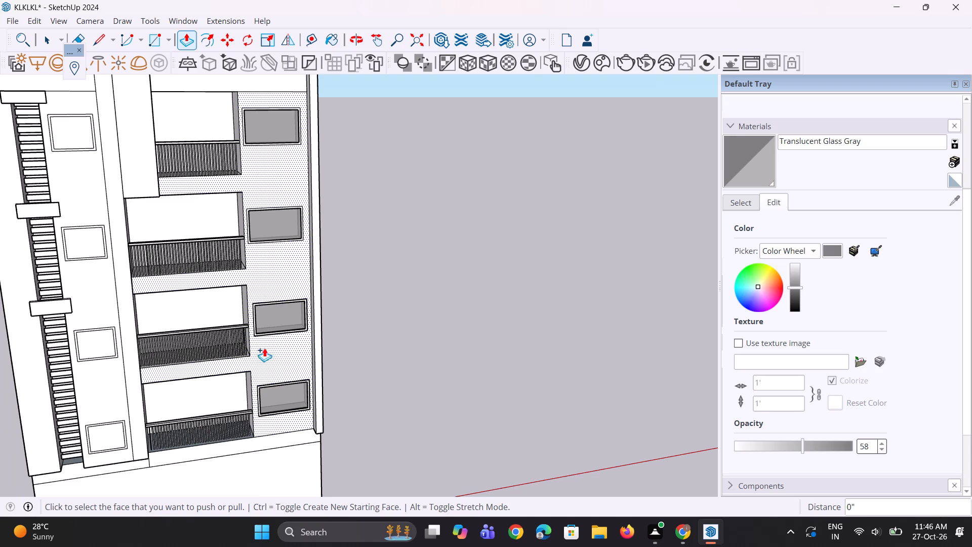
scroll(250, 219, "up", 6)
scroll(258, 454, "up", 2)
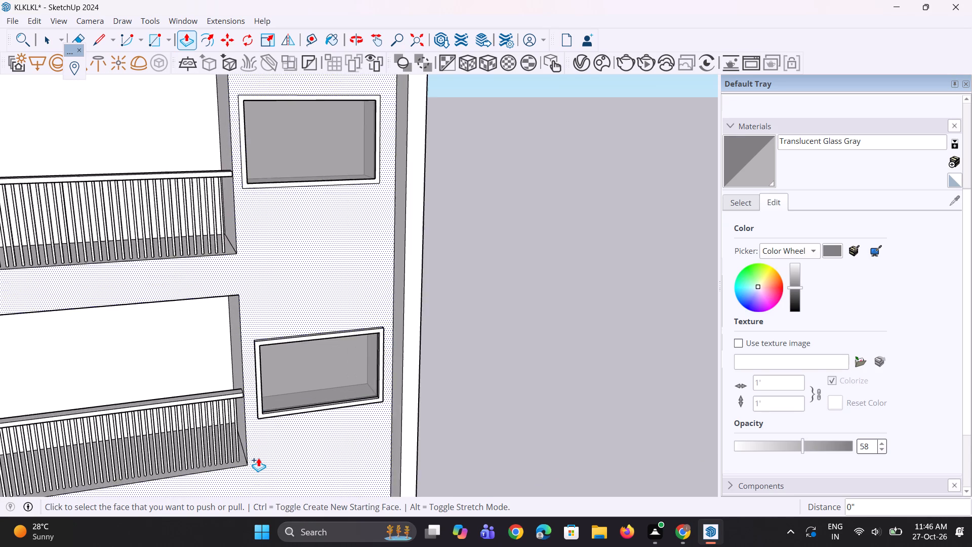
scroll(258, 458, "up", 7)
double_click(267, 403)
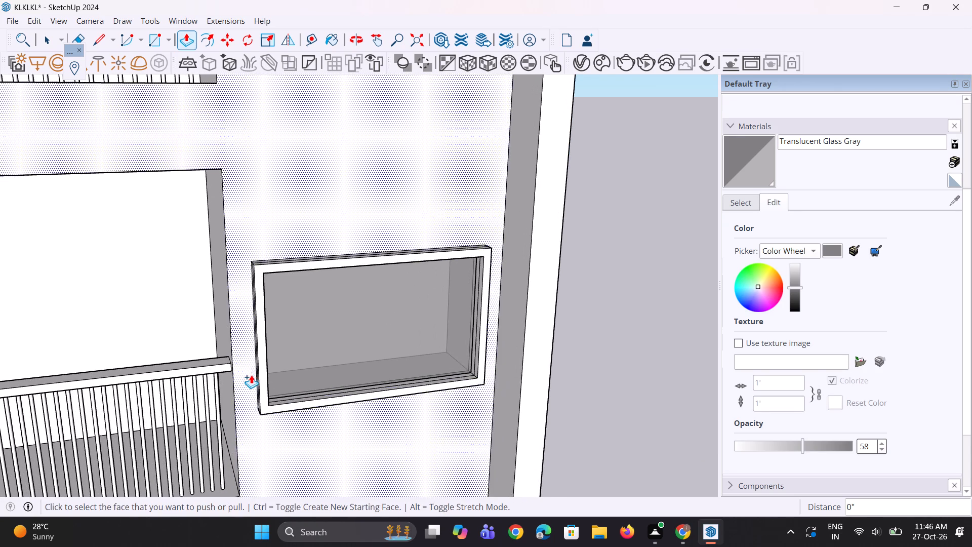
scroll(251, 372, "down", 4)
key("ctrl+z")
Extrude the frames of the third and lowest windows outward by the same 3 15/16" once more.
scroll(264, 395, "up", 1)
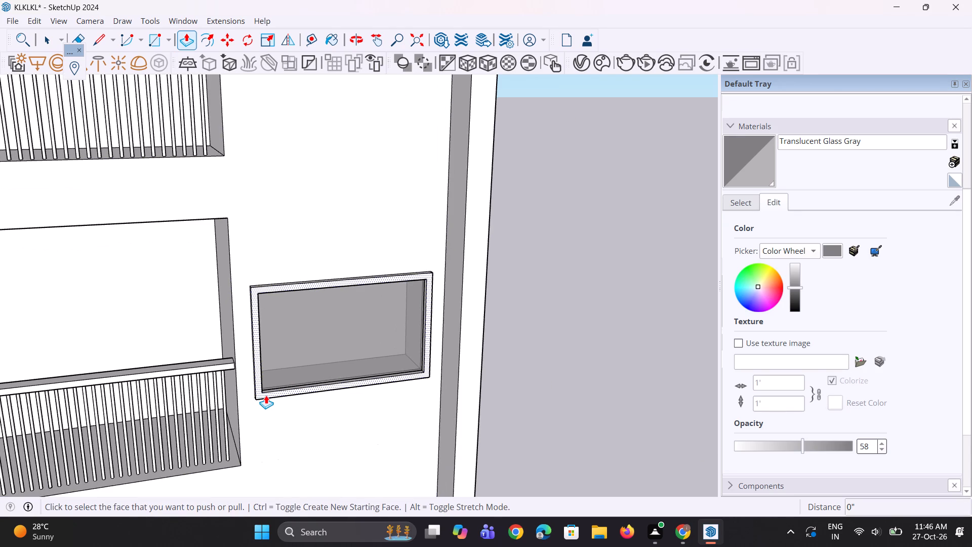
double_click(266, 395)
scroll(277, 300, "down", 6)
scroll(304, 514, "up", 3)
scroll(262, 455, "up", 3)
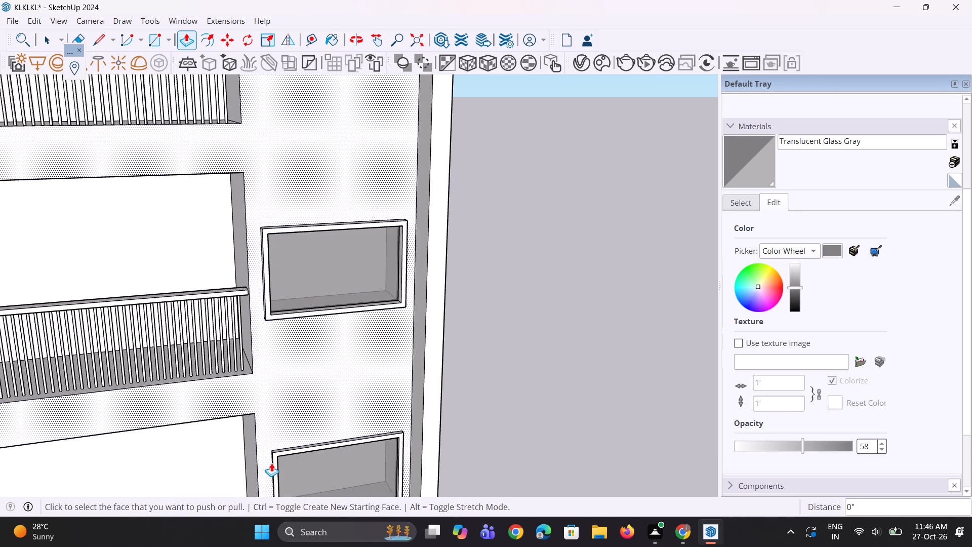
scroll(271, 463, "up", 2)
double_click(275, 456)
Push/Pull the second window's frame outward 7 7/8", flush with the front face of the third window's frame.
scroll(263, 416, "down", 8)
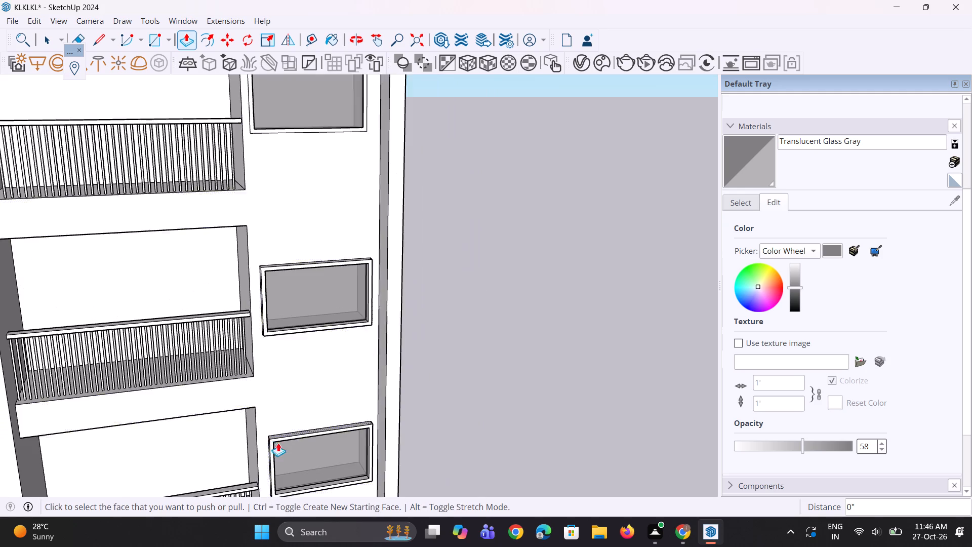
scroll(278, 443, "down", 2)
scroll(245, 240, "up", 4)
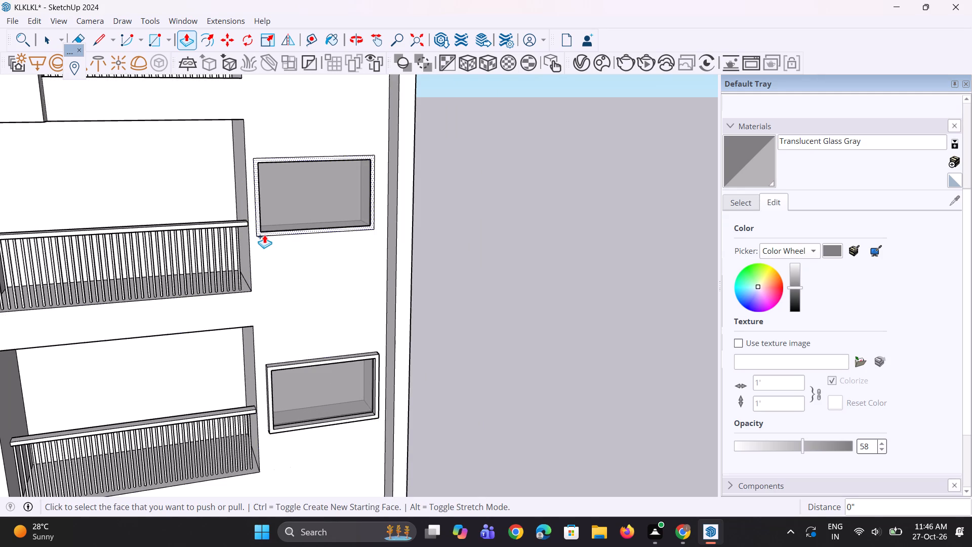
left_click(262, 234)
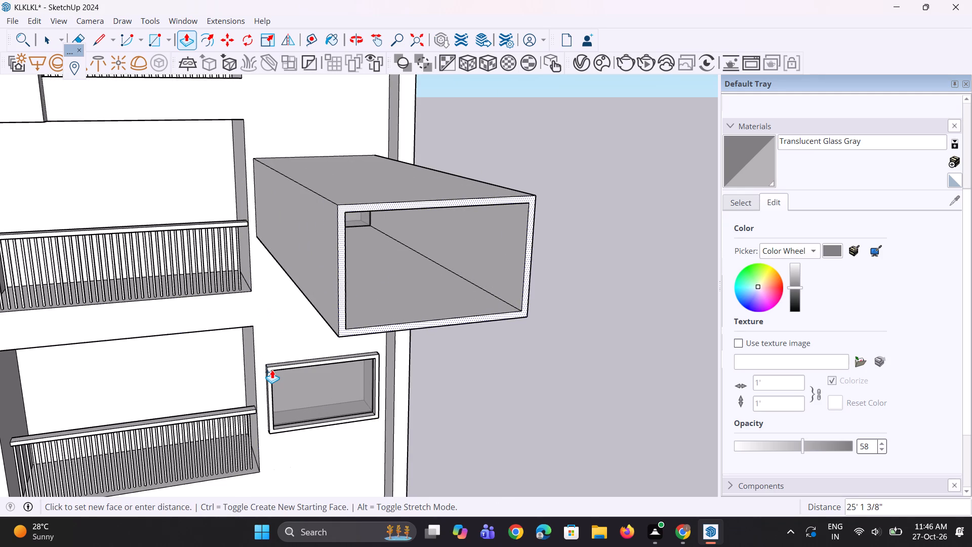
left_click(270, 370)
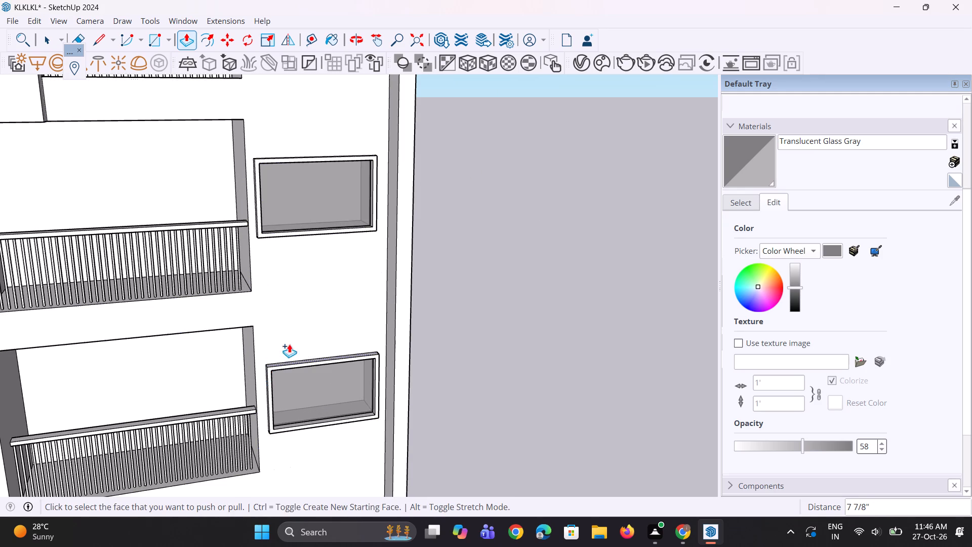
Repeat the 7 7/8" outward Push/Pull on the frame of the top glazed window.
scroll(283, 339, "down", 9)
scroll(297, 164, "up", 9)
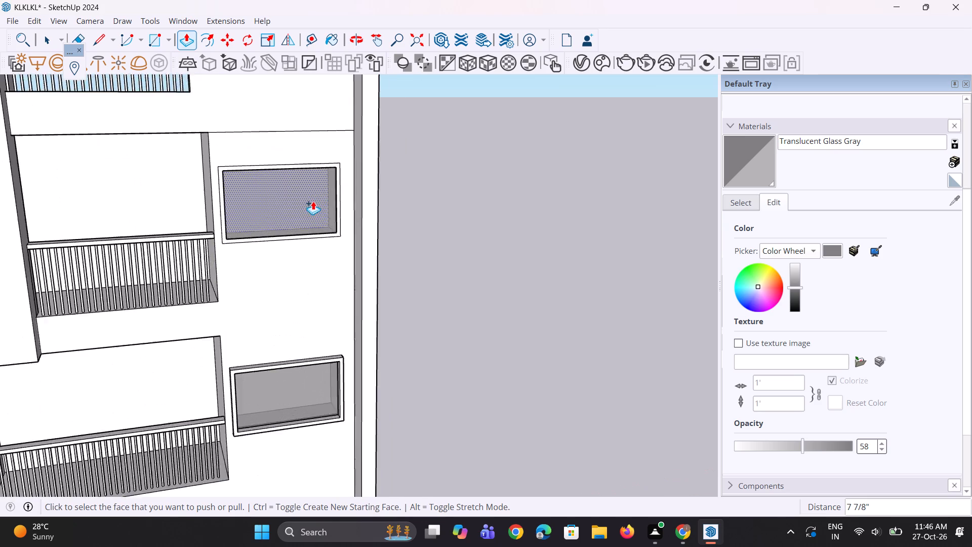
scroll(335, 225, "up", 6)
double_click(340, 243)
middle_click_drag(276, 277, 354, 277)
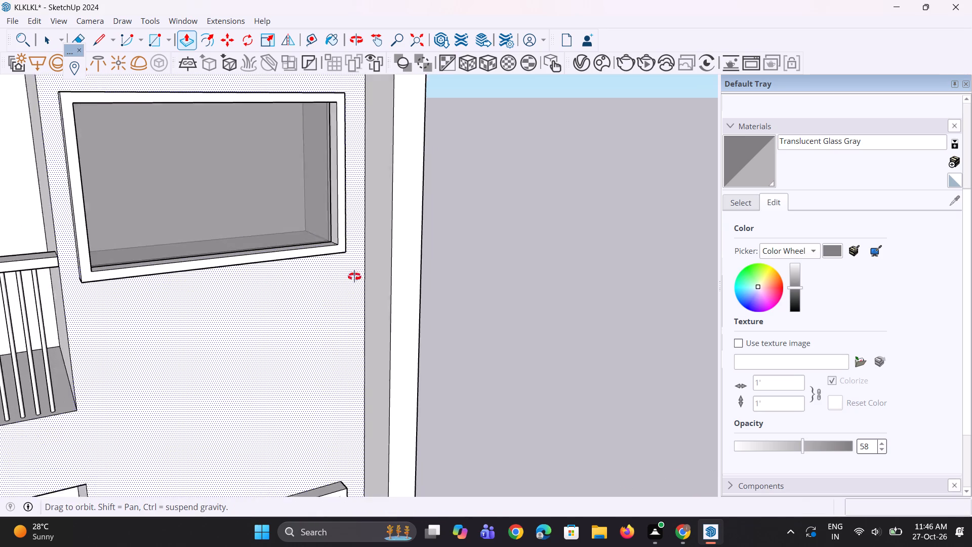
middle_click_drag(354, 277, 227, 276)
scroll(227, 276, "up", 1)
scroll(232, 272, "down", 11)
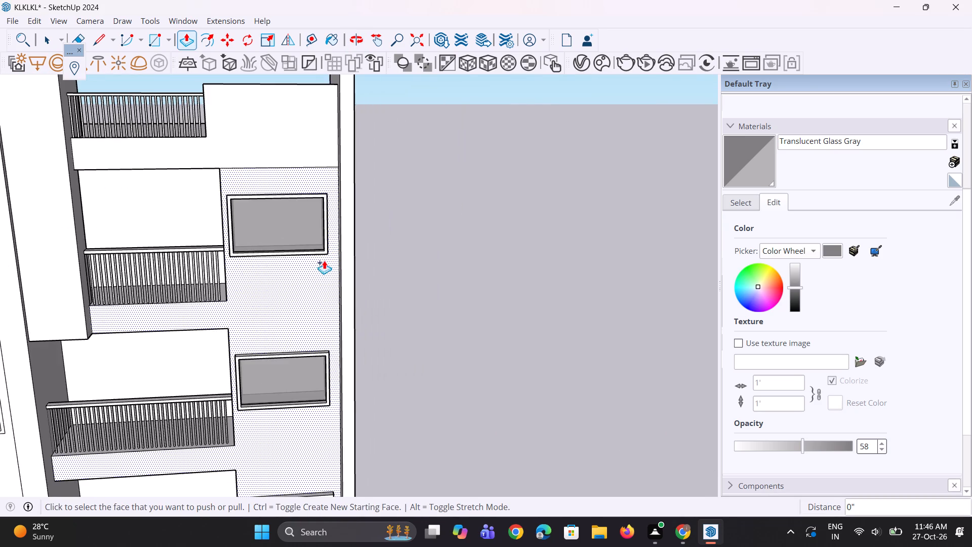
middle_click_drag(315, 256, 302, 225)
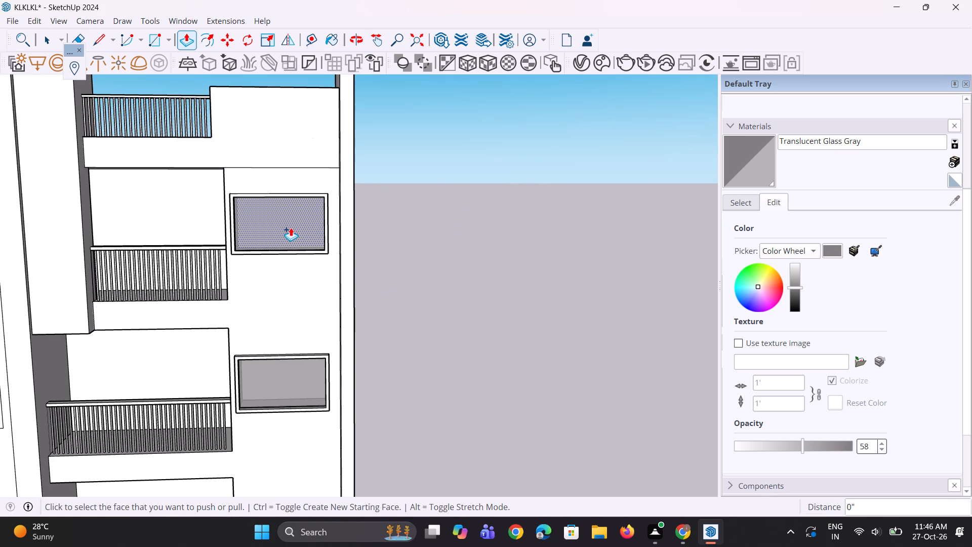
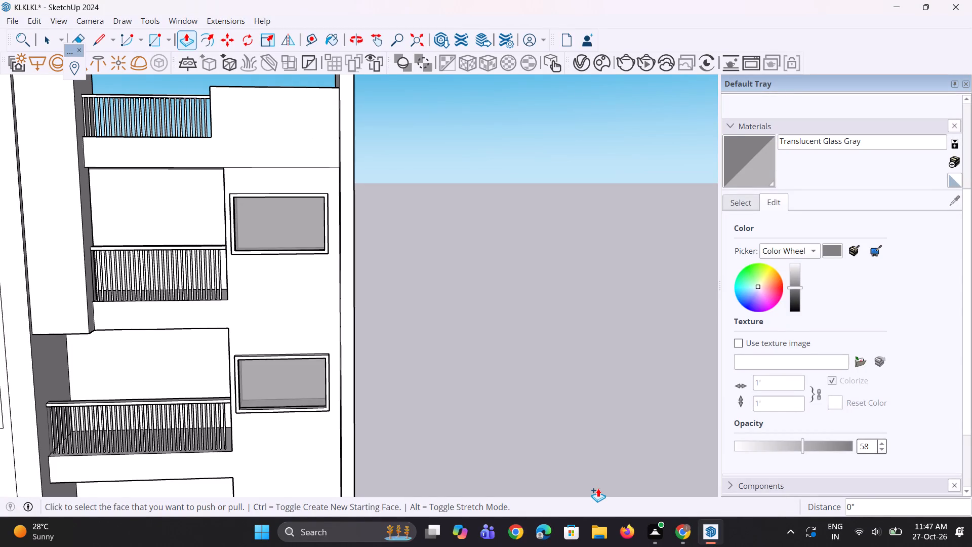
Copy the inner pane face of the top window beside the slat column about 30' 7" sideways, clear of the building.
scroll(584, 386, "down", 8)
middle_click_drag(568, 367, 560, 348)
scroll(509, 285, "down", 4)
middle_click_drag(429, 363, 430, 398)
scroll(290, 457, "up", 5)
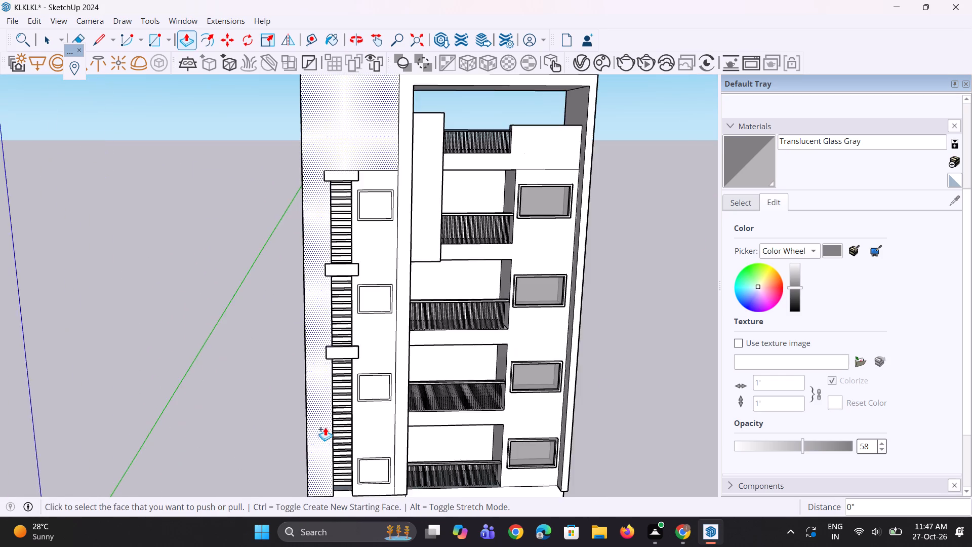
scroll(331, 424, "up", 6)
middle_click_drag(385, 424, 320, 377)
scroll(290, 389, "down", 5)
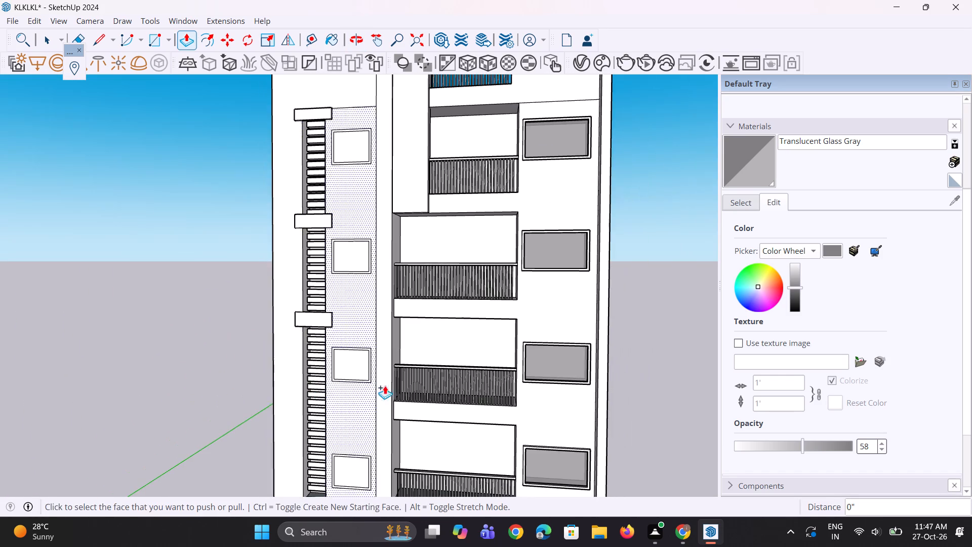
middle_click_drag(385, 385, 374, 386)
scroll(438, 159, "up", 4)
key("space")
key("space")
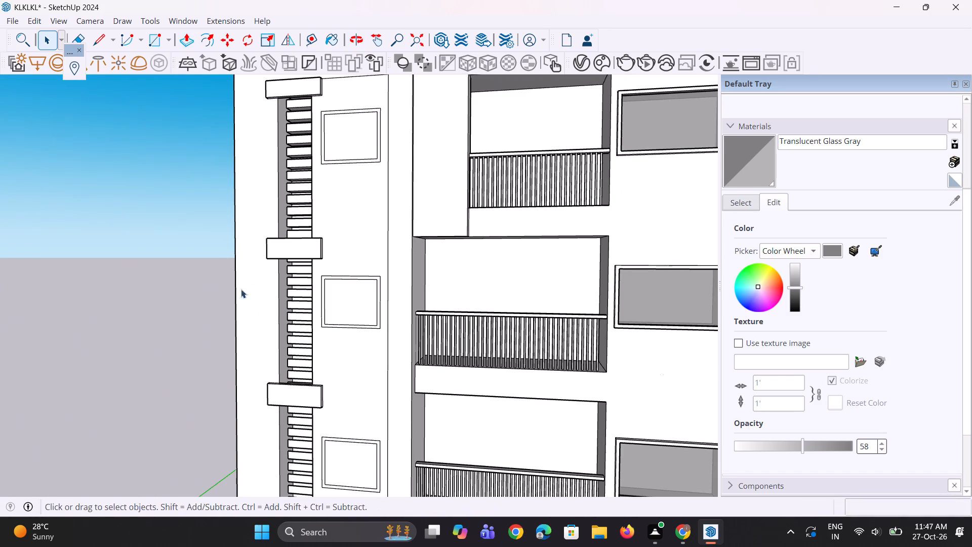
middle_click_drag(254, 307, 368, 307)
scroll(368, 307, "down", 10)
middle_click_drag(373, 300, 373, 270)
scroll(378, 239, "up", 1)
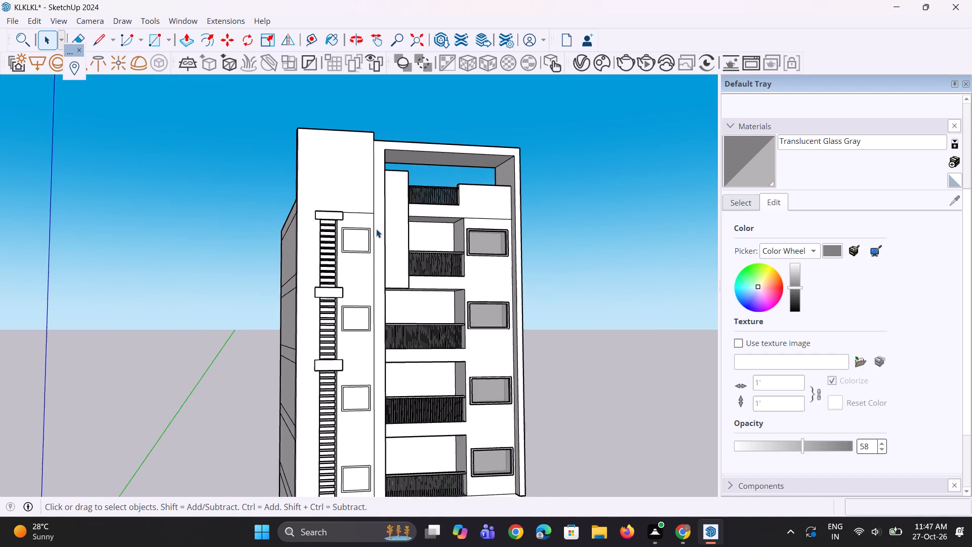
scroll(376, 229, "up", 3)
left_click(359, 241)
middle_click_drag(365, 262, 337, 273)
scroll(337, 273, "up", 1)
scroll(370, 280, "down", 5)
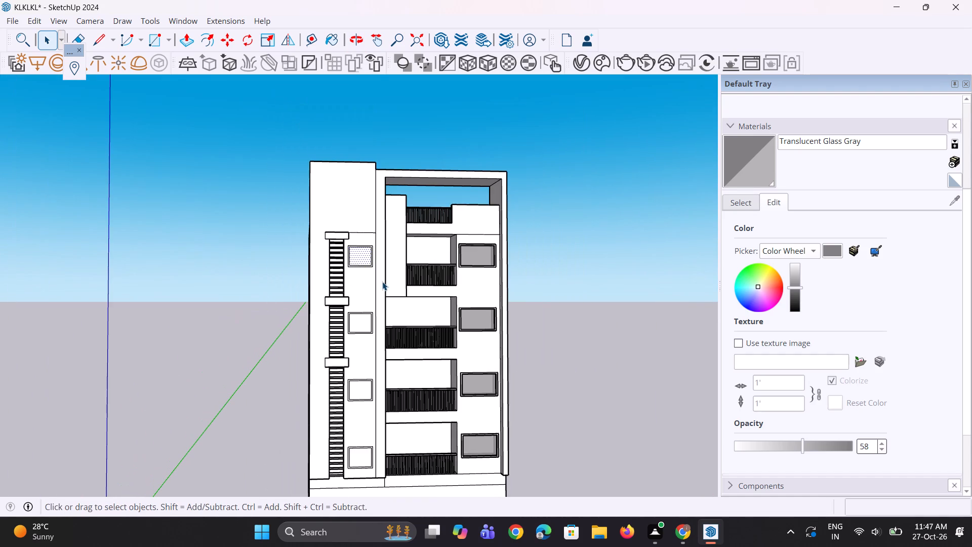
key("m")
scroll(389, 239, "up", 3)
left_click(358, 263)
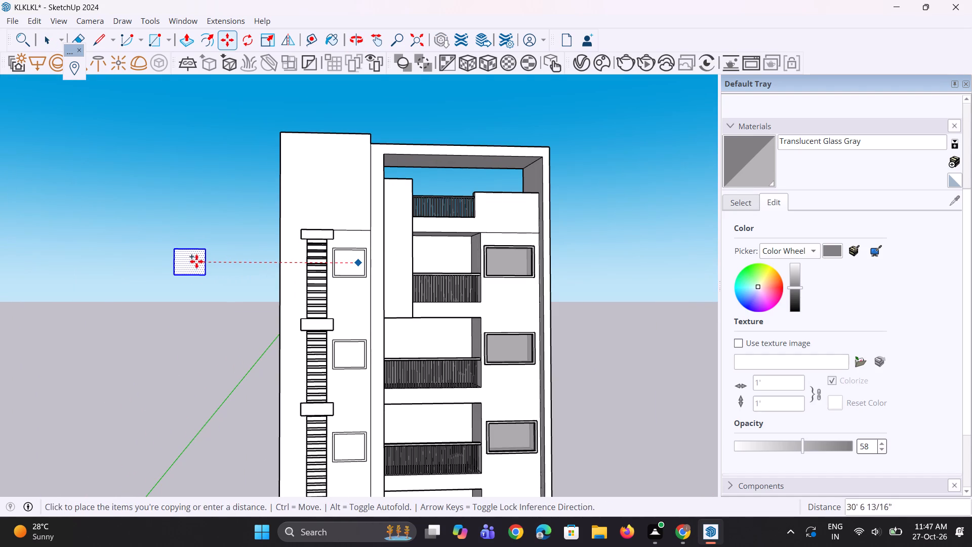
left_click(196, 259)
key("space")
key("space")
Push/Pull the copied window face 3" to form a thin panel.
scroll(209, 306, "up", 3)
left_click_drag(209, 307, 211, 312)
scroll(201, 255, "up", 2)
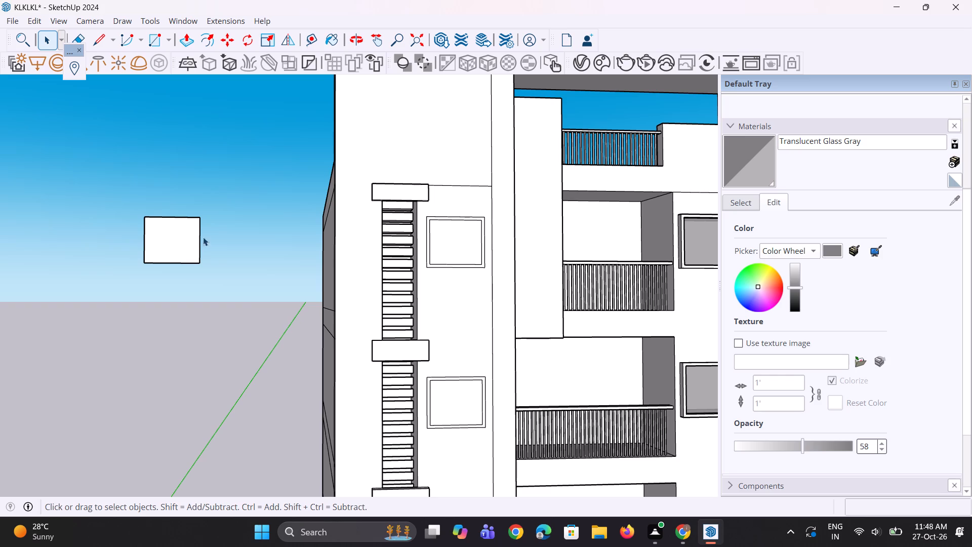
key("p")
left_click(152, 235)
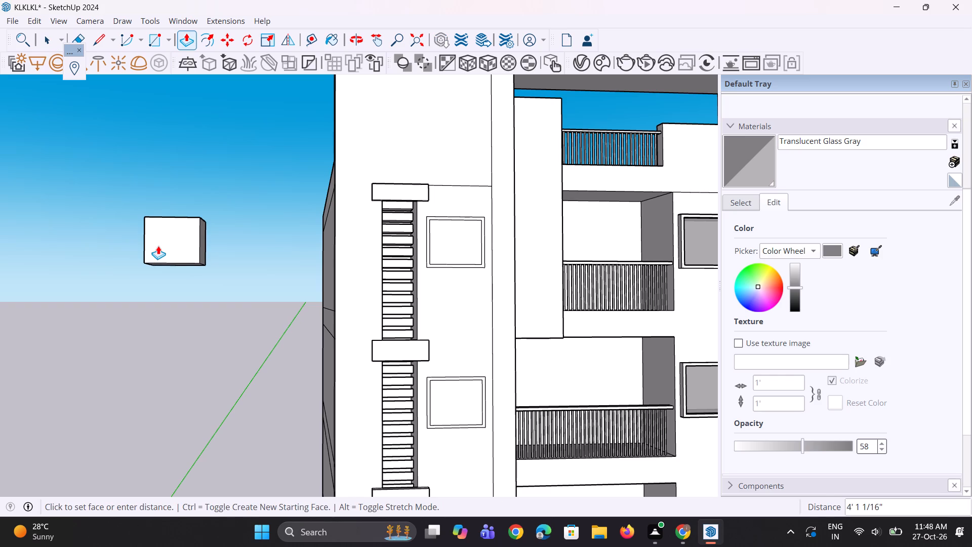
key("3")
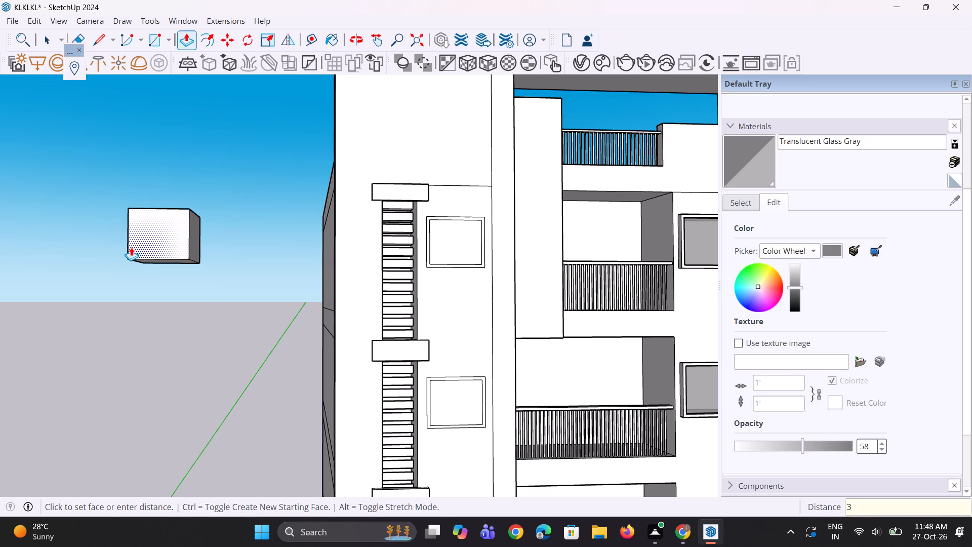
key("shift+quotedbl")
key("Return")
Offset the outline of the panel's large face inward to form a narrow frame border.
middle_click_drag(166, 273, 339, 335)
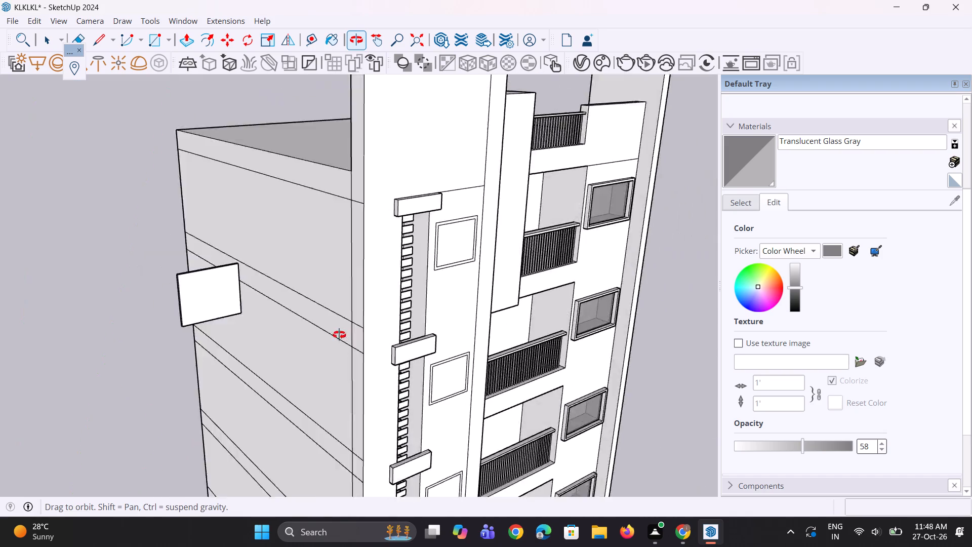
middle_click_drag(339, 335, 362, 308)
key("space")
scroll(253, 259, "up", 6)
key("space")
key("space")
middle_click_drag(229, 259, 142, 273)
left_click(140, 273)
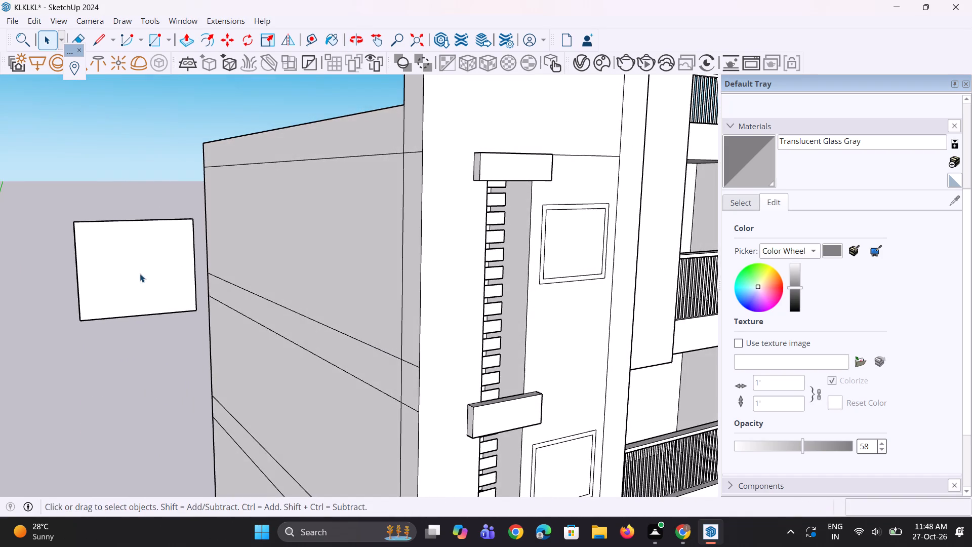
scroll(104, 292, "up", 5)
key("f")
left_click(66, 267)
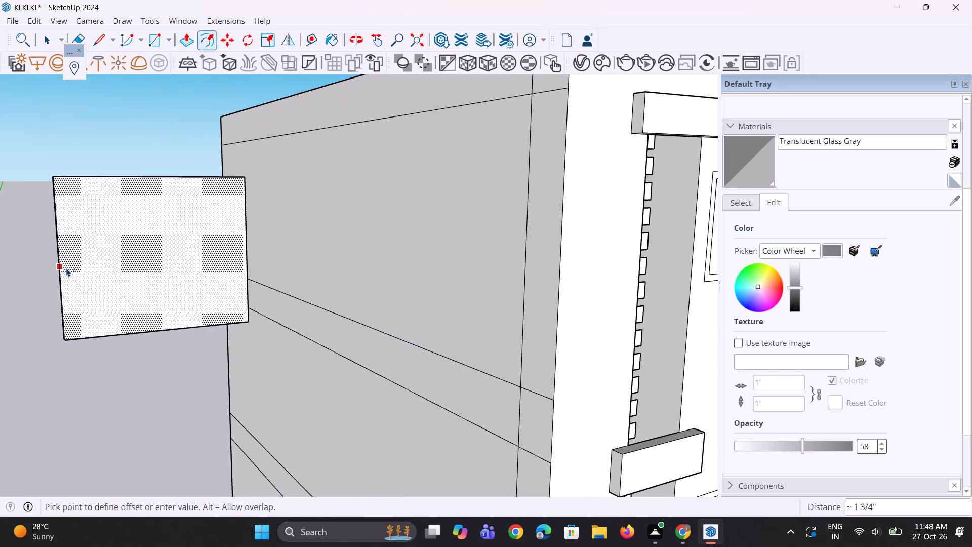
left_click(68, 272)
key("space")
left_click(30, 333)
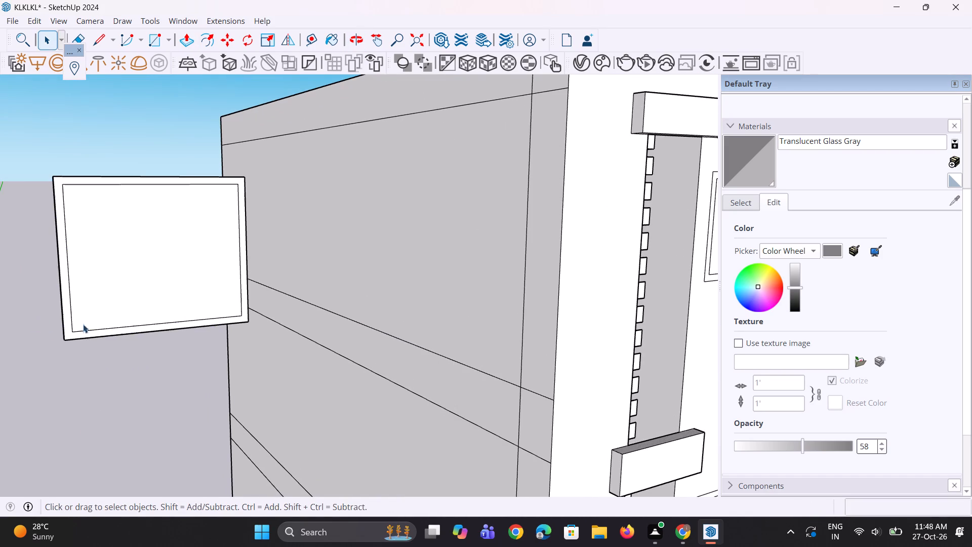
Draw a short line from the inner rectangle's upper left corner to the panel's outer edge.
middle_click_drag(179, 301, 133, 312)
scroll(24, 303, "up", 2)
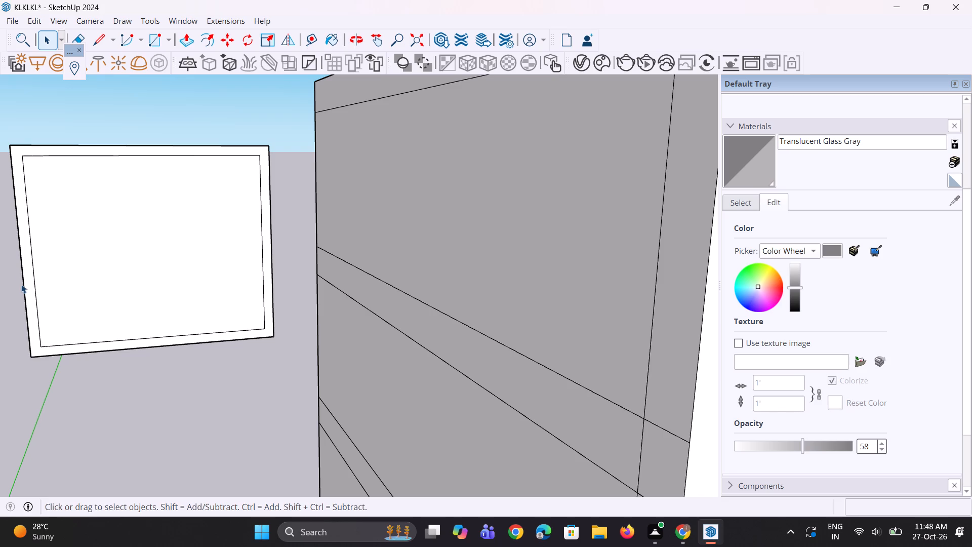
key("l")
scroll(24, 182, "up", 4)
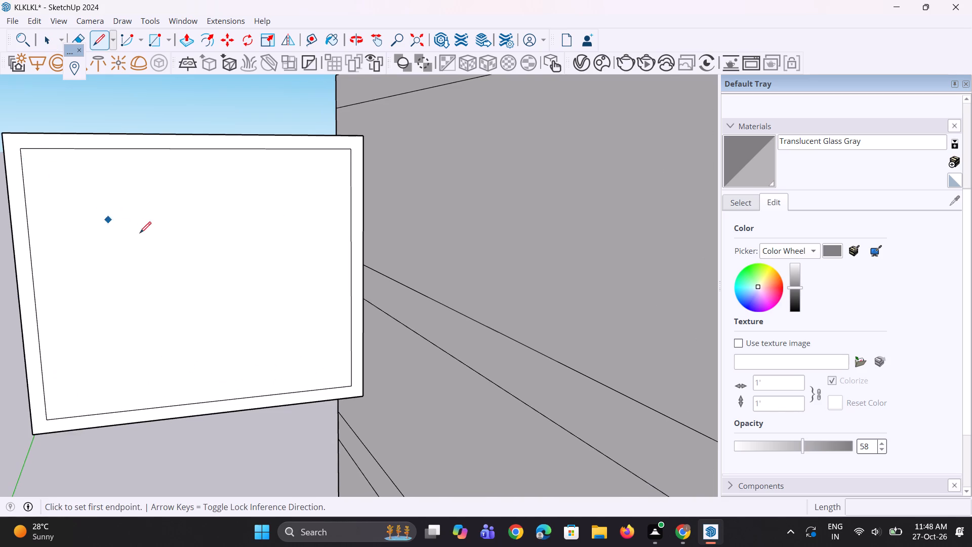
scroll(150, 238, "down", 5)
scroll(80, 187, "up", 7)
left_click(70, 184)
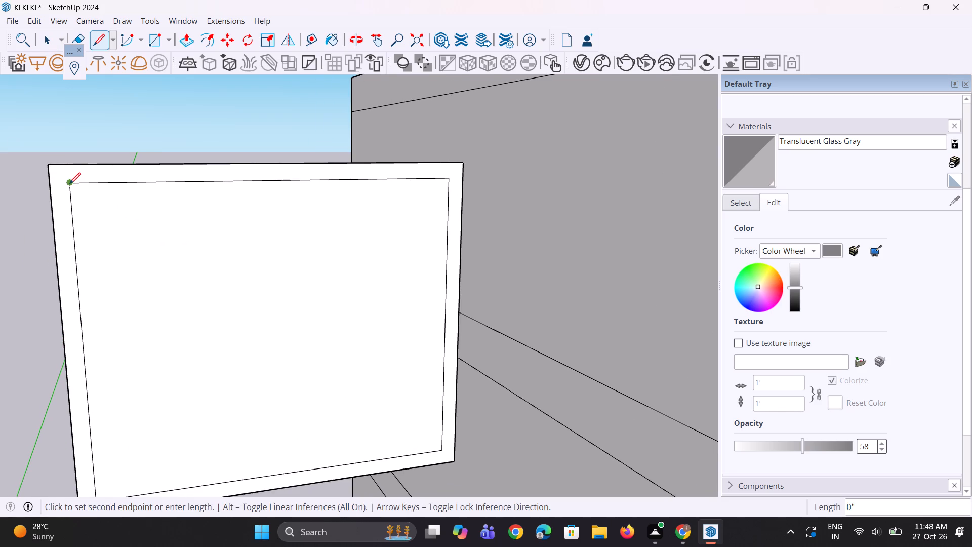
left_click(49, 186)
scroll(61, 168, "down", 4)
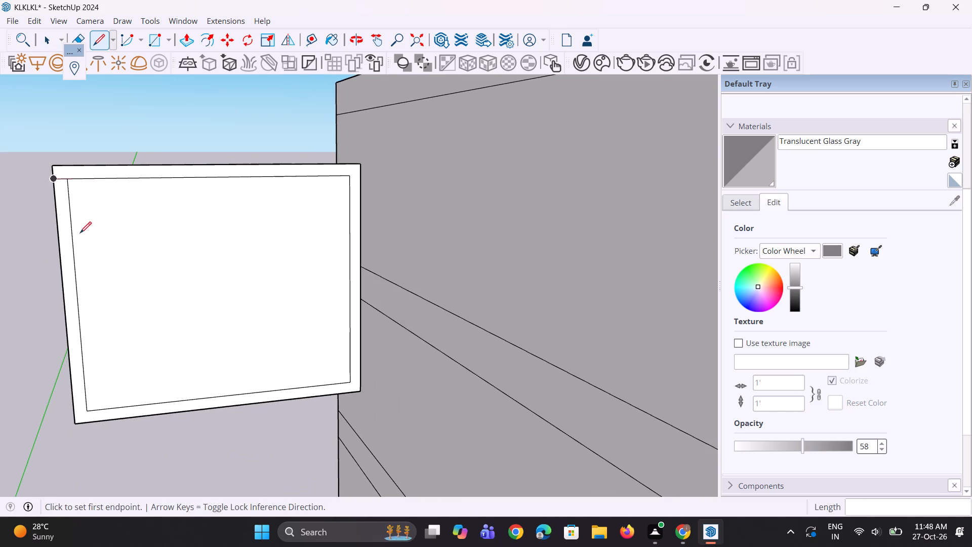
Draw a matching short line from the inner rectangle's lower left corner to the panel's outer edge.
scroll(62, 389, "up", 3)
scroll(112, 426, "up", 1)
scroll(71, 332, "down", 4)
scroll(140, 311, "down", 3)
scroll(117, 353, "up", 2)
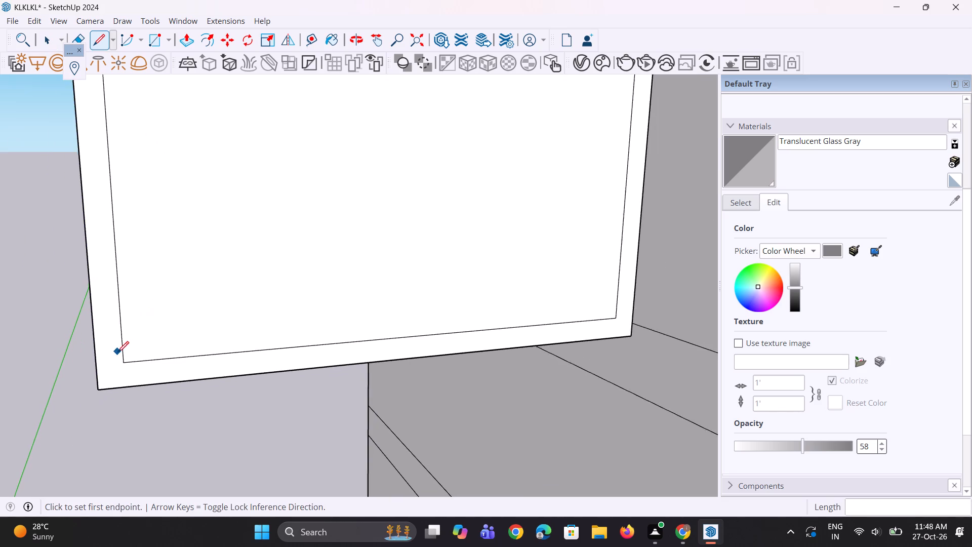
middle_click_drag(131, 352, 225, 353)
scroll(158, 379, "up", 1)
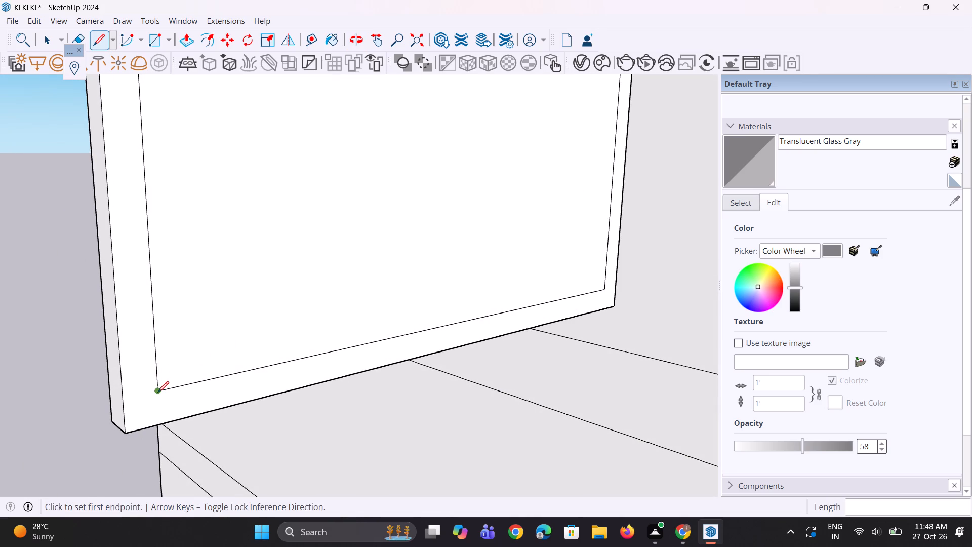
left_click(156, 393)
left_click(127, 398)
middle_click_drag(196, 393, 145, 384)
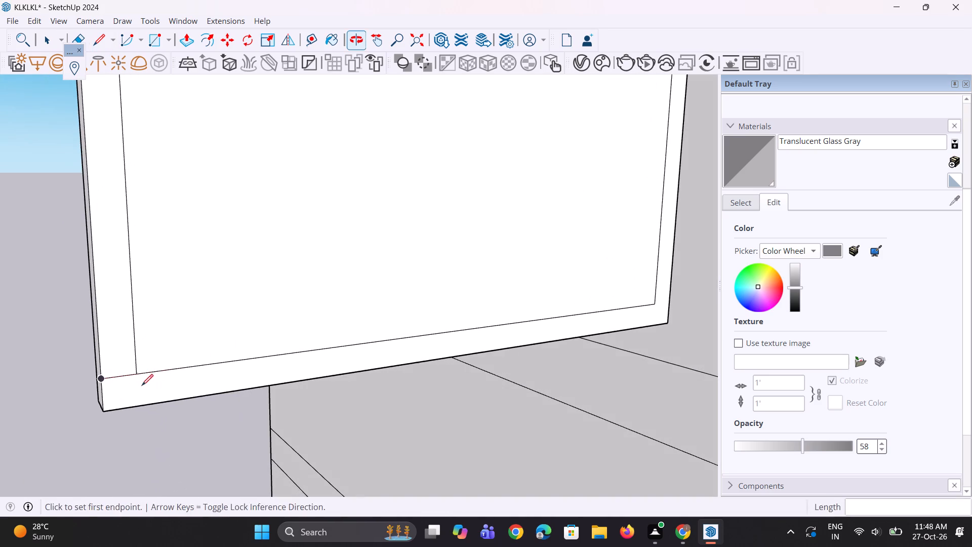
Copy the left side strip of the frame across to the opposite side, dividing the spacing by 2 to add a central mullion strip.
key("space")
left_click(123, 360)
scroll(124, 371, "down", 10)
middle_click_drag(225, 354, 159, 351)
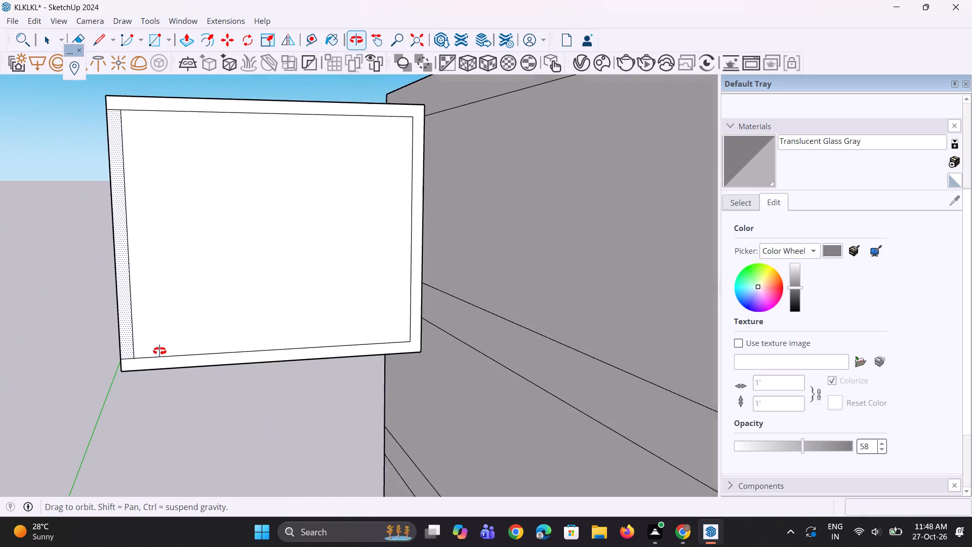
middle_click_drag(159, 351, 157, 353)
key("m")
scroll(156, 354, "up", 7)
left_click_drag(124, 358, 125, 359)
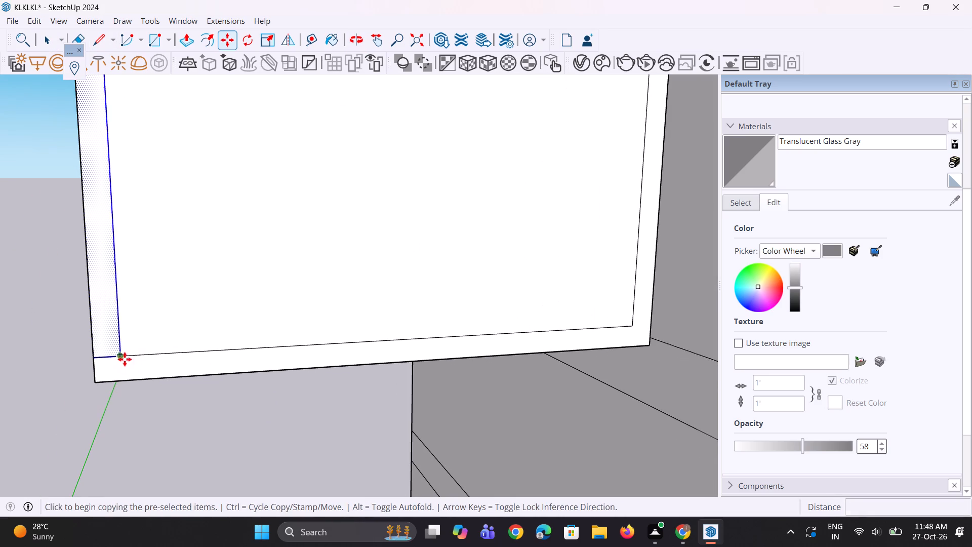
left_click_drag(125, 359, 129, 361)
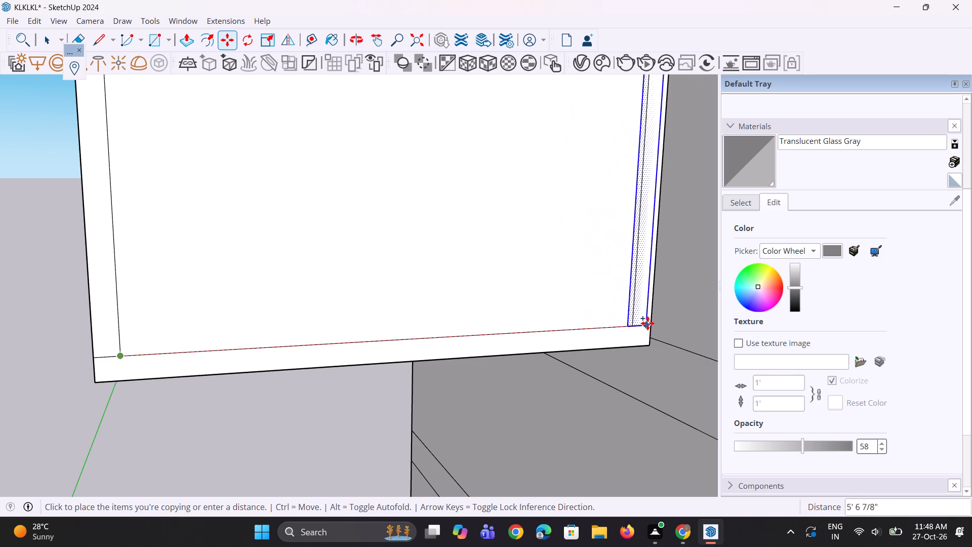
left_click(647, 323)
type("/2")
key("Return")
scroll(511, 354, "down", 2)
key("space")
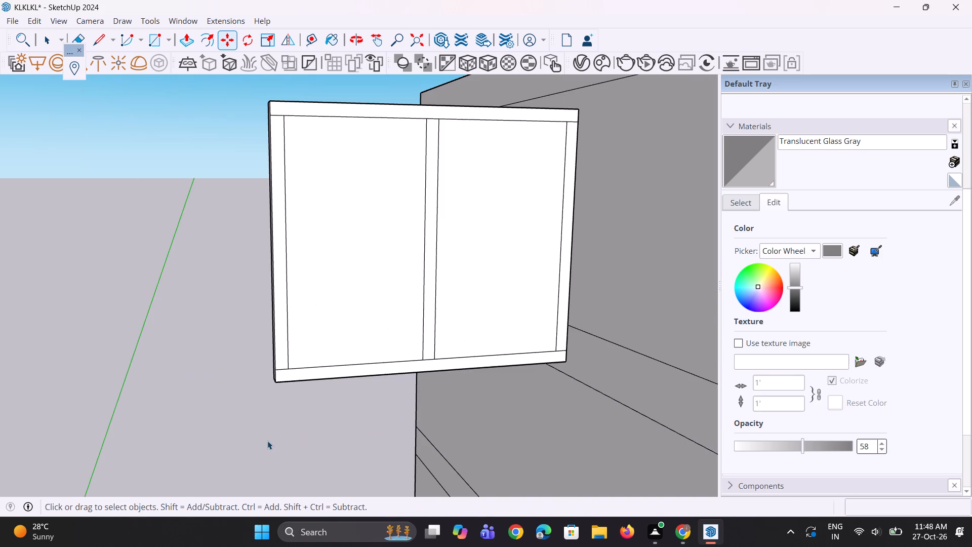
left_click(267, 441)
key("space")
Erase the dividing segments along the frame's bottom edge, at the central mullion and both lower corners.
scroll(475, 389, "up", 3)
scroll(465, 378, "down", 3)
scroll(450, 340, "down", 1)
scroll(450, 334, "up", 4)
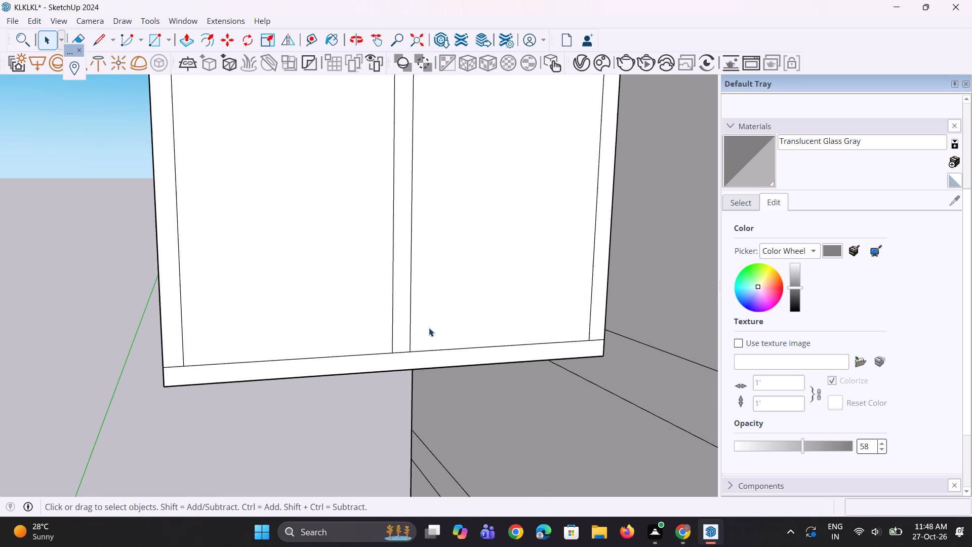
scroll(410, 327, "up", 6)
key("e")
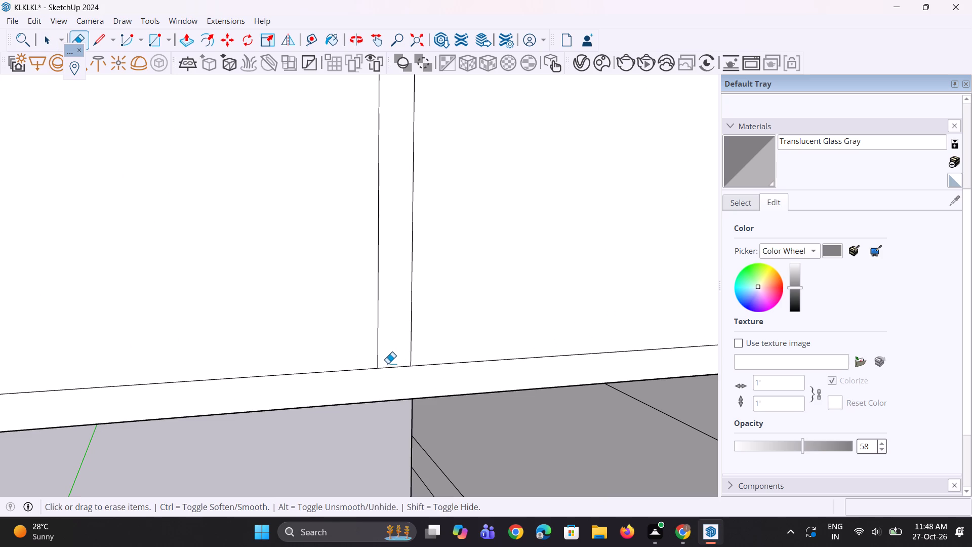
left_click_drag(389, 363, 390, 370)
scroll(349, 397, "down", 11)
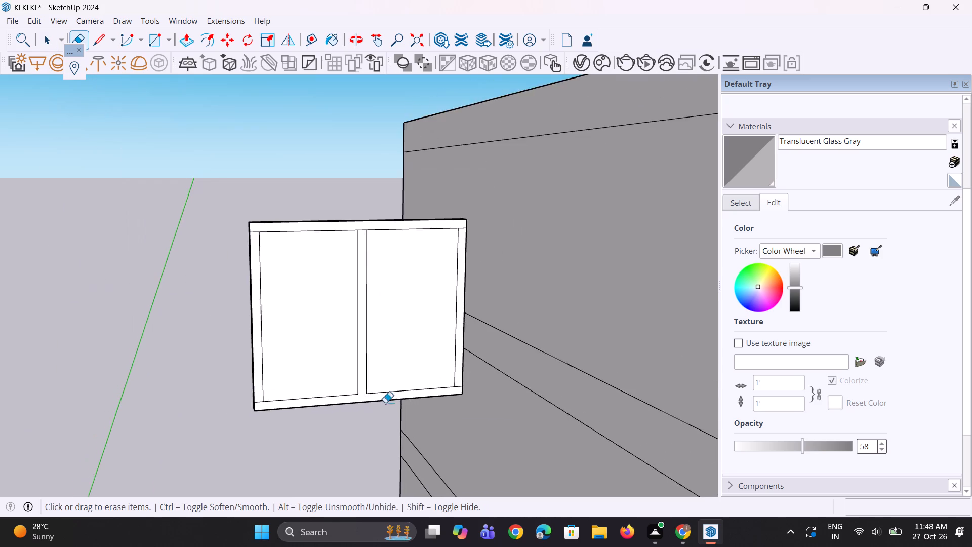
scroll(465, 400, "up", 4)
scroll(446, 386, "down", 2)
scroll(401, 335, "up", 7)
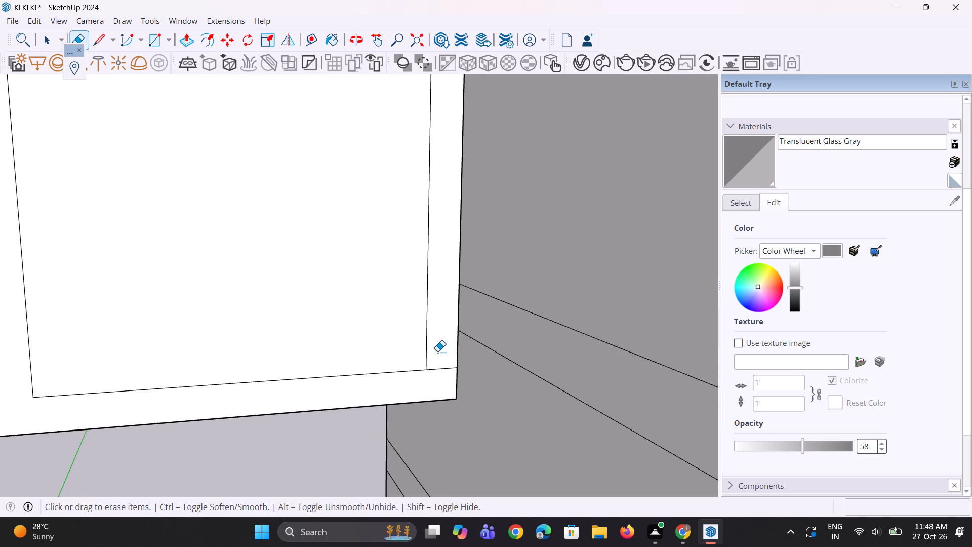
left_click_drag(437, 364, 440, 386)
scroll(440, 386, "down", 4)
scroll(318, 368, "down", 8)
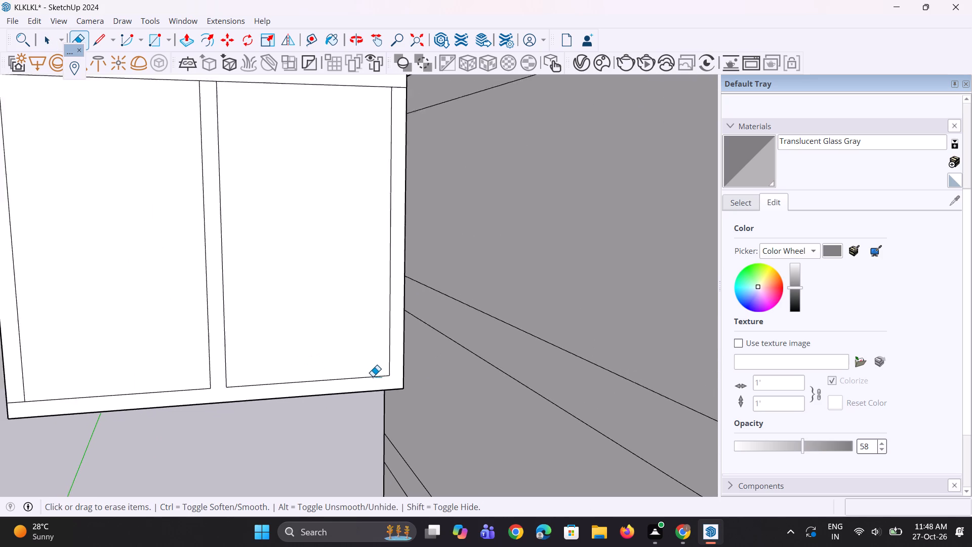
scroll(373, 376, "down", 2)
scroll(123, 398, "up", 8)
left_click_drag(105, 385, 108, 402)
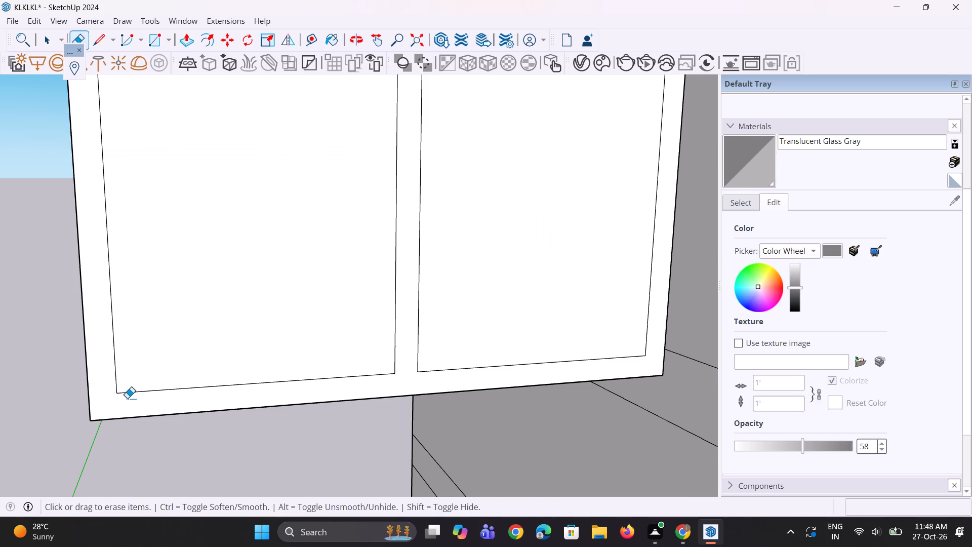
Erase the dividing segments along the frame's top edge, at both upper corners and the central mullion.
scroll(135, 400, "down", 11)
scroll(113, 244, "up", 4)
scroll(133, 199, "up", 8)
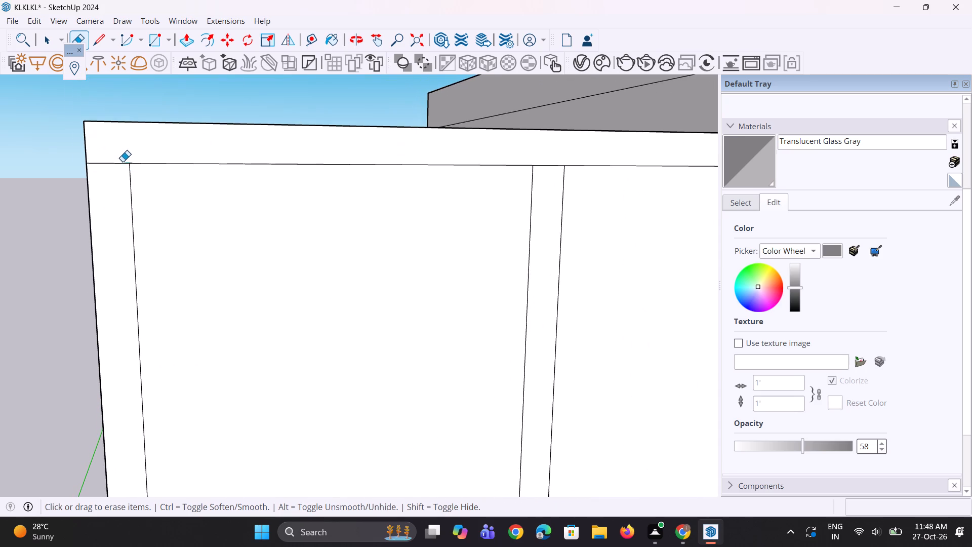
left_click_drag(110, 155, 106, 167)
left_click_drag(540, 162, 544, 165)
left_click_drag(544, 165, 546, 174)
scroll(327, 222, "down", 9)
scroll(549, 162, "up", 3)
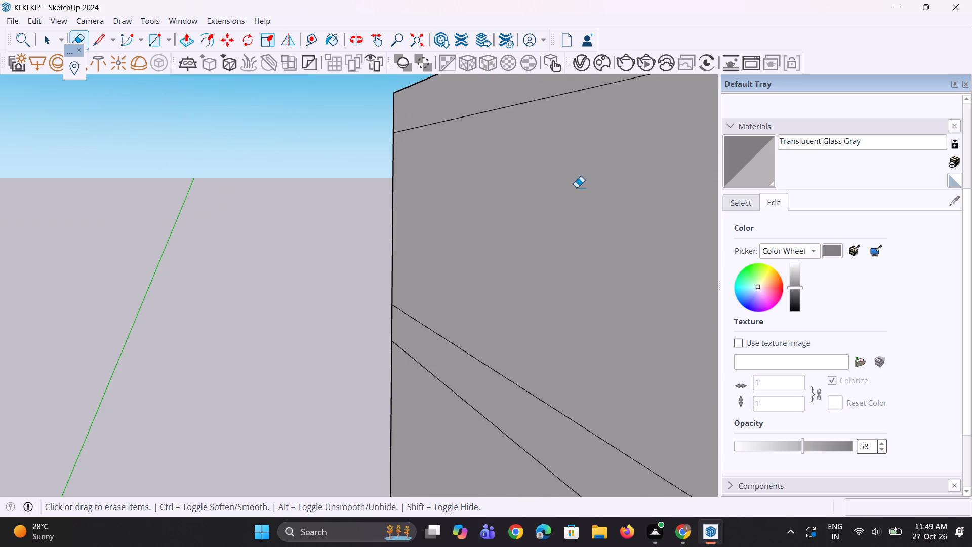
scroll(559, 193, "down", 3)
scroll(582, 233, "up", 7)
left_click_drag(612, 220, 616, 248)
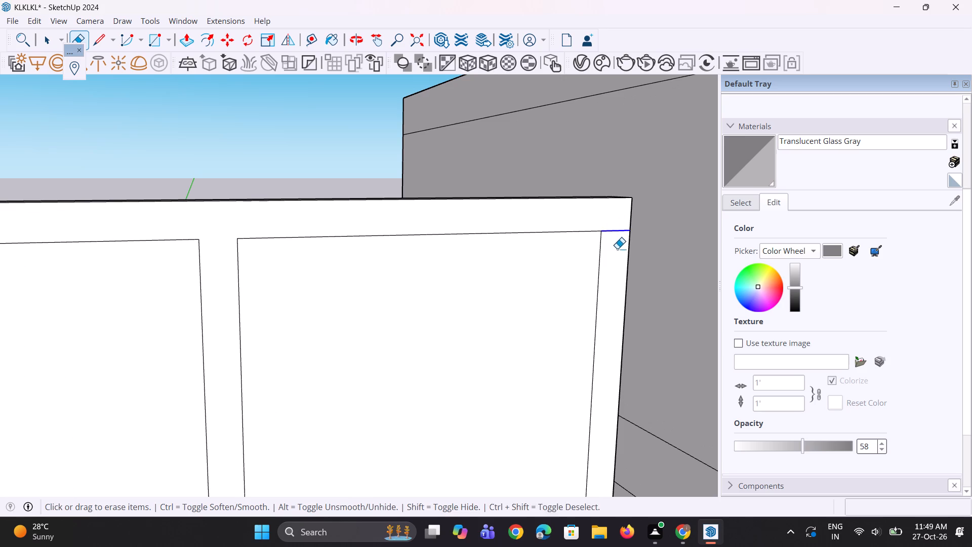
Push/Pull the window frame and mullion face 3" out from the two panes.
key("p")
left_click(610, 227)
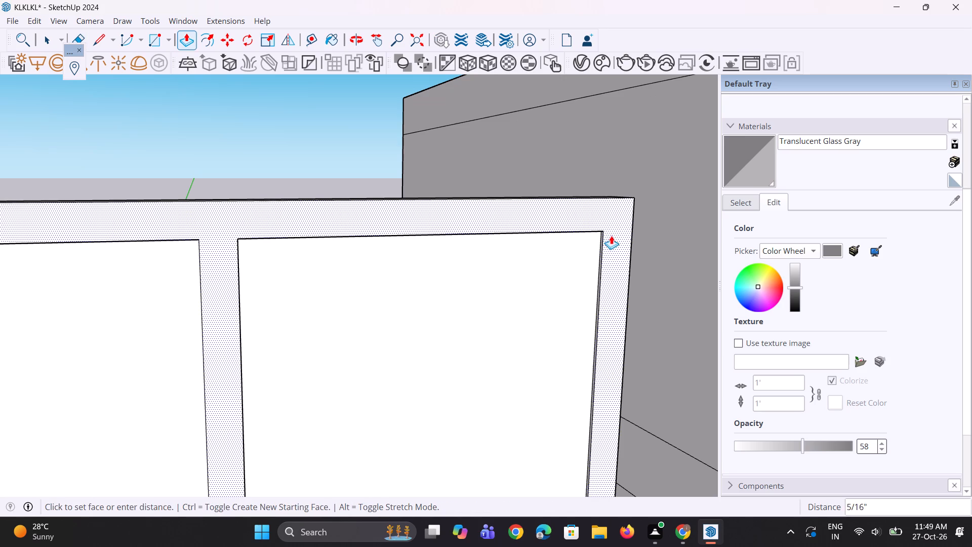
key("3")
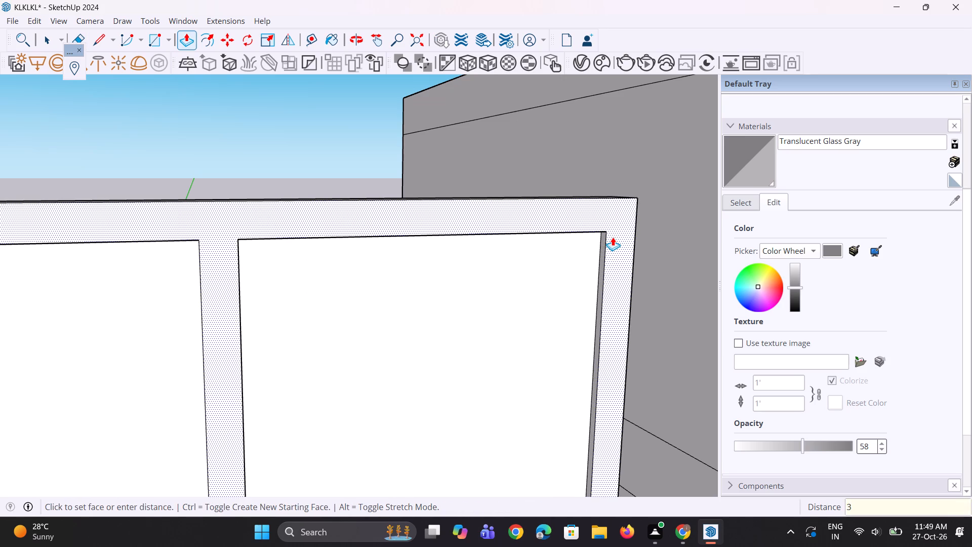
key("shift+quotedbl")
key("Return")
scroll(536, 204, "down", 11)
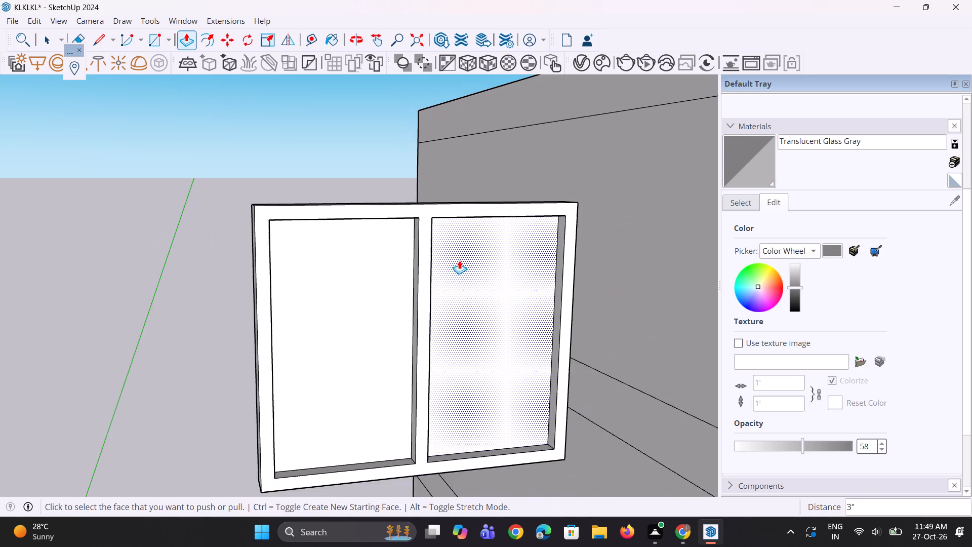
middle_click_drag(452, 262, 427, 248)
key("space")
key("space")
key("space")
Paint both window panes and the back face of the window with Translucent Glass Gray.
scroll(290, 248, "down", 4)
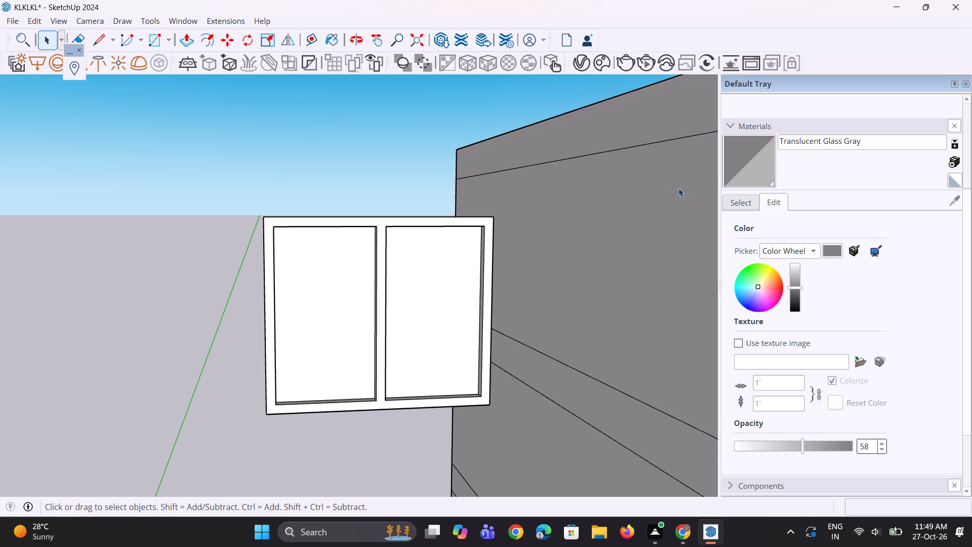
left_click(751, 171)
scroll(521, 286, "up", 3)
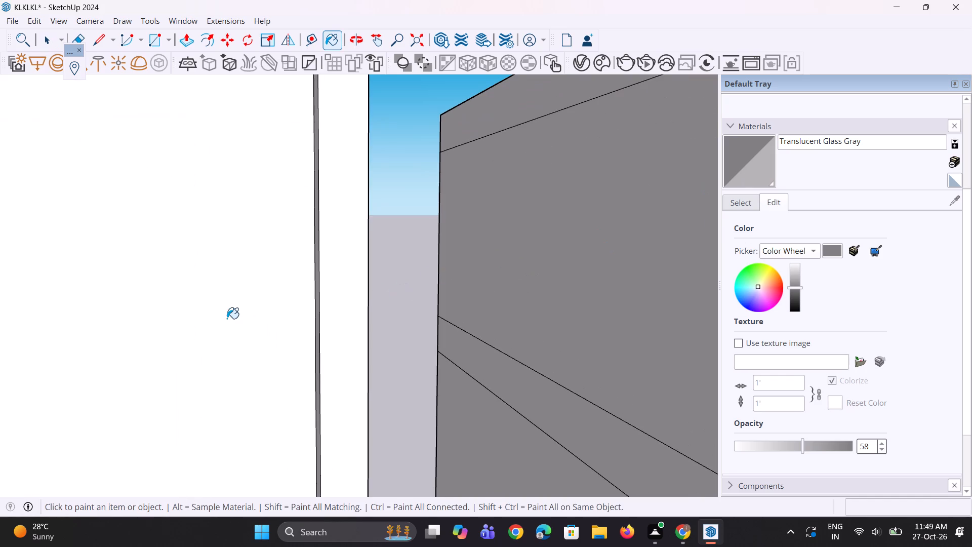
left_click(227, 319)
scroll(504, 276, "down", 9)
left_click(481, 304)
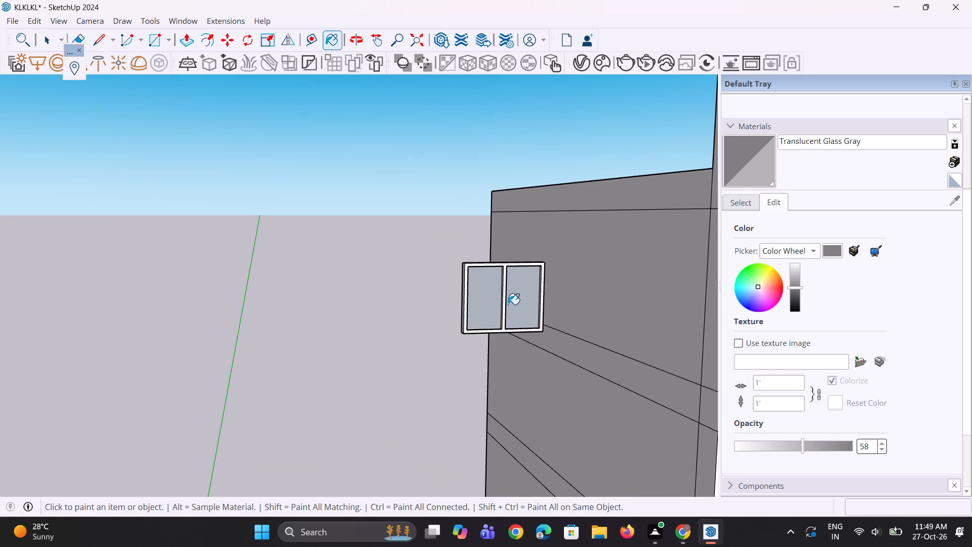
middle_click_drag(511, 304, 916, 307)
middle_click_drag(490, 299, 556, 283)
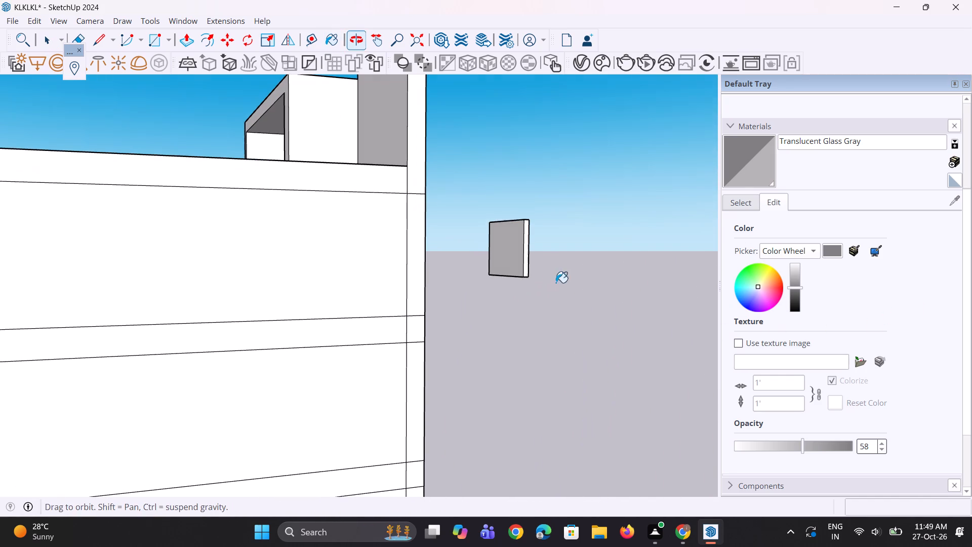
left_click(521, 251)
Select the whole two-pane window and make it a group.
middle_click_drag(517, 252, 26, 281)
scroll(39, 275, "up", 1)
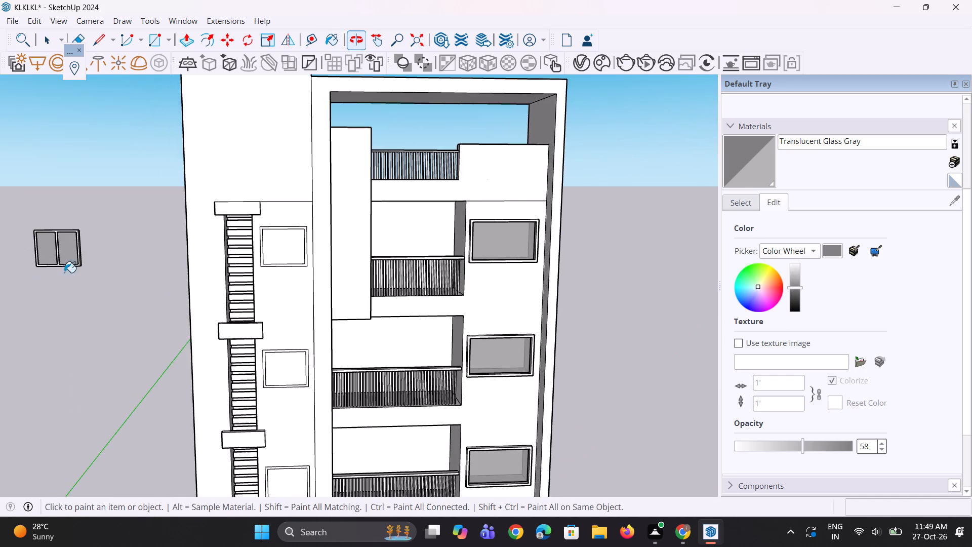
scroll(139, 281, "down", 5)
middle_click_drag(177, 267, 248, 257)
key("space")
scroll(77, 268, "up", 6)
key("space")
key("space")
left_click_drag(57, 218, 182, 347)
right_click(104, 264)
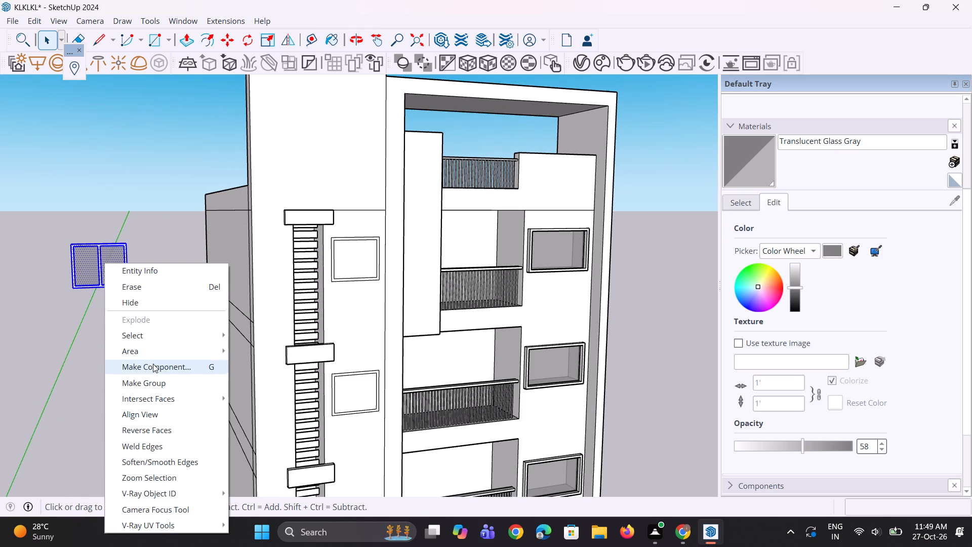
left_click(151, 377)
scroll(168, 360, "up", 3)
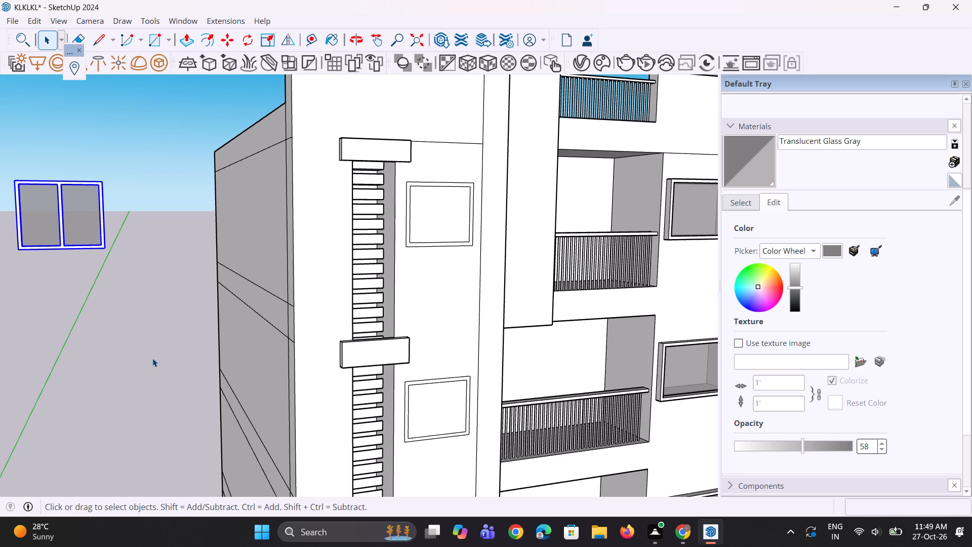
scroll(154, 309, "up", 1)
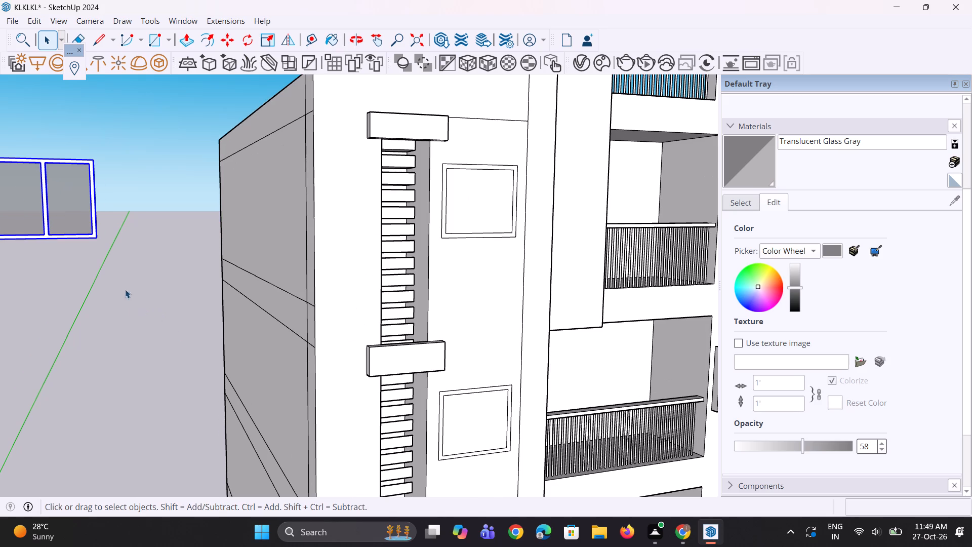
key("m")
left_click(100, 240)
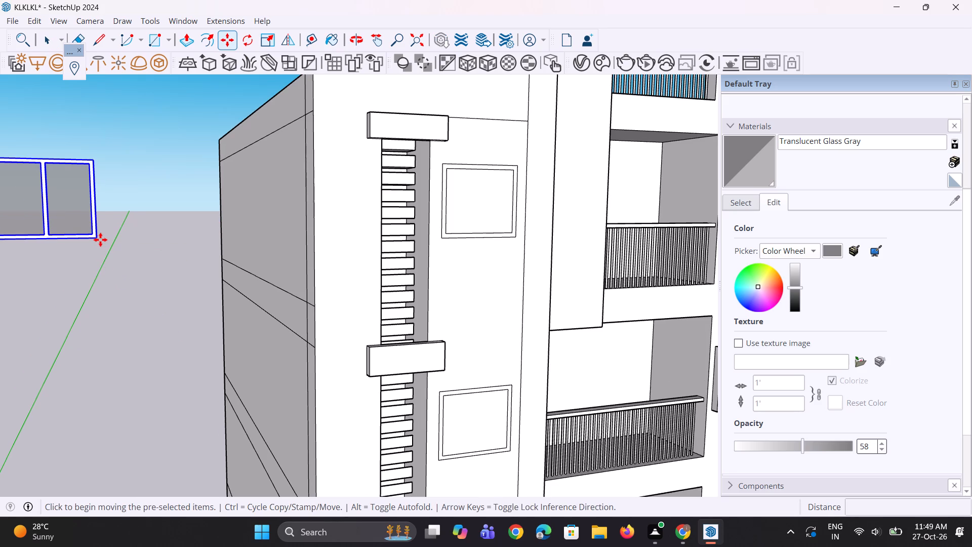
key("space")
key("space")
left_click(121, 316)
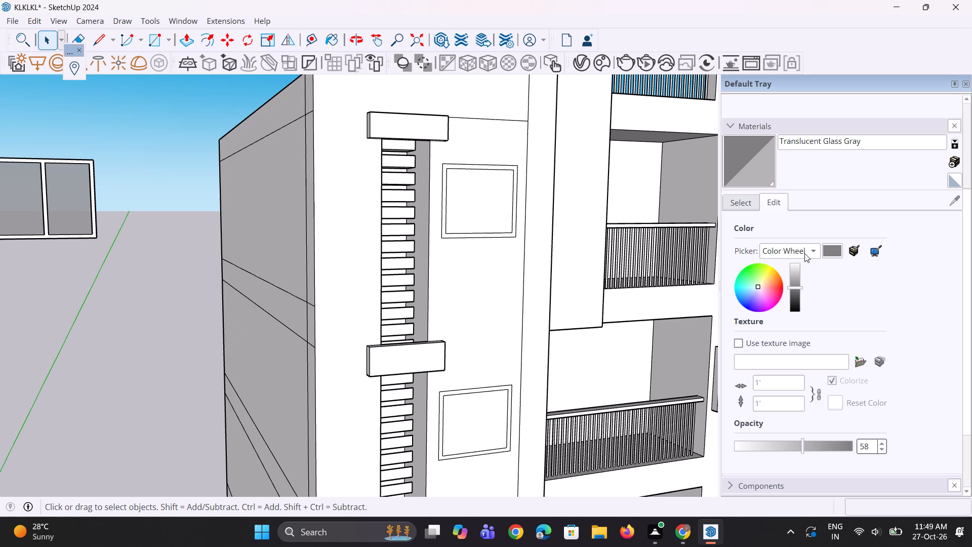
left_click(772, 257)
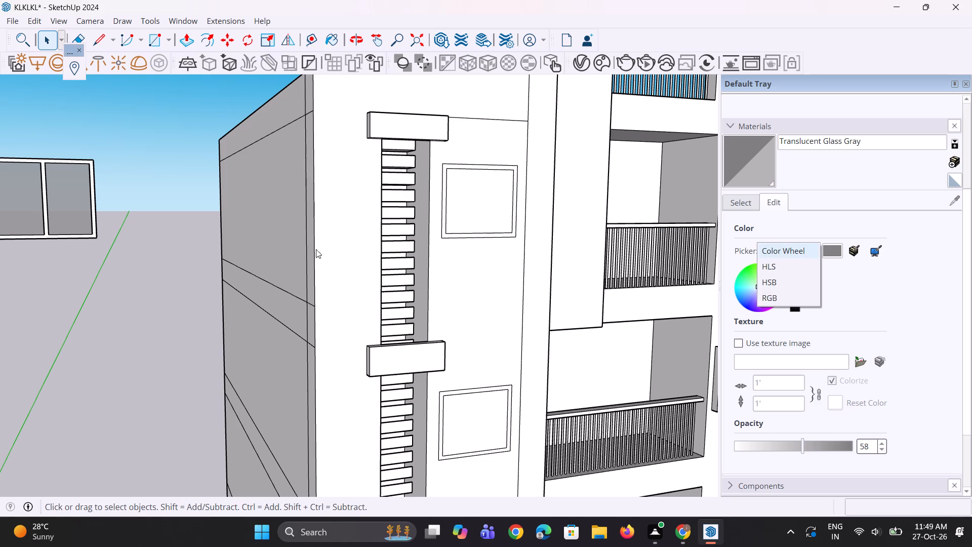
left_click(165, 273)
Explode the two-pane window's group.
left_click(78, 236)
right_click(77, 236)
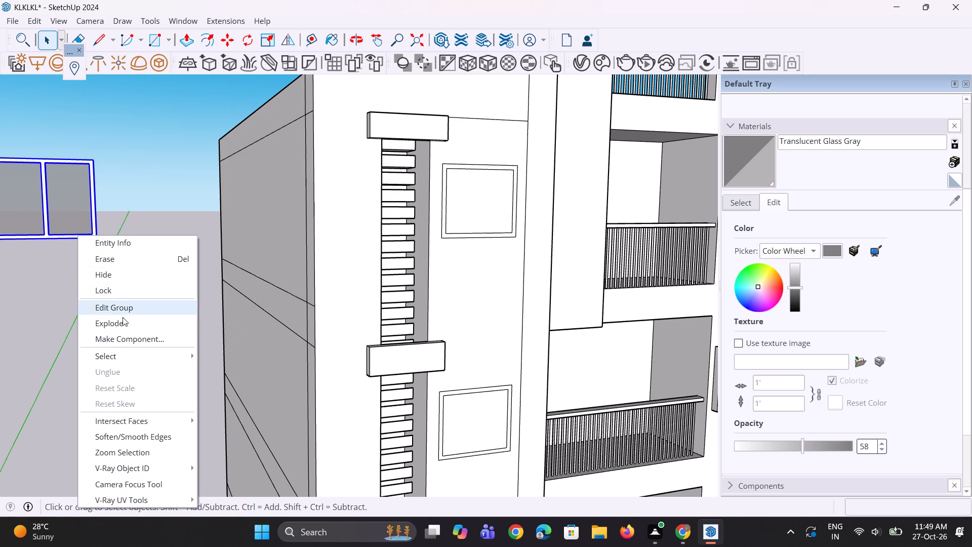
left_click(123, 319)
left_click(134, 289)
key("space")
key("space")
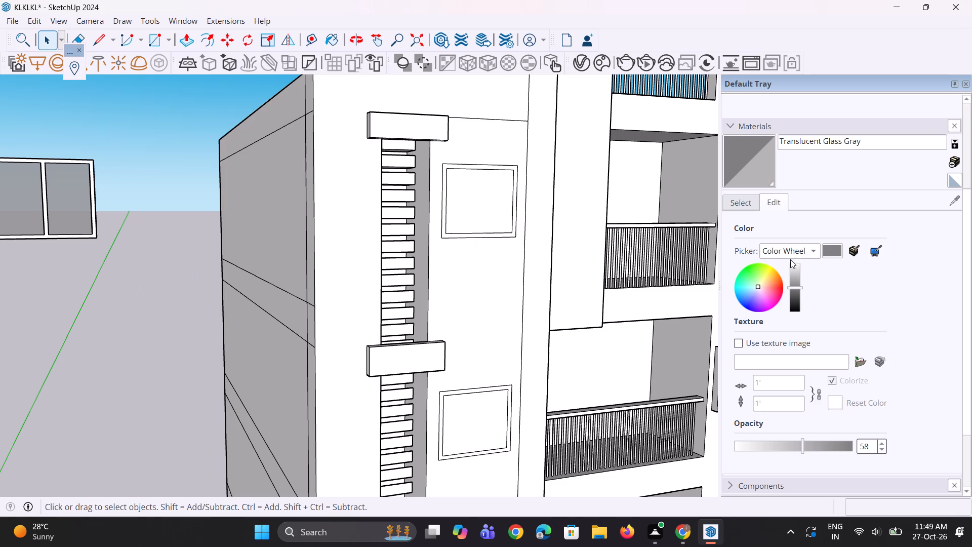
Paint the front face of the window frame and mullion with Color M07 from the Colors collection.
left_click(816, 147)
left_click(746, 207)
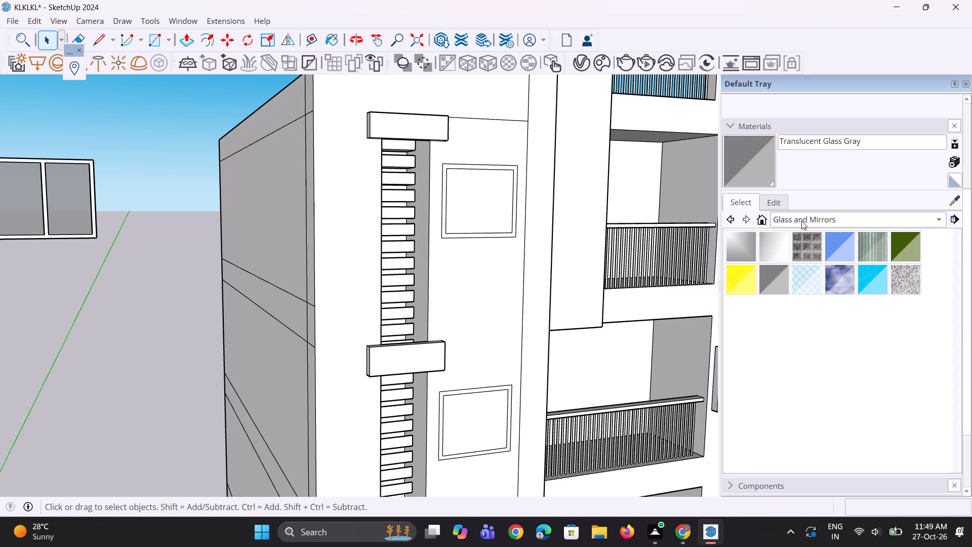
left_click(803, 221)
left_click(806, 193)
scroll(871, 308, "down", 4)
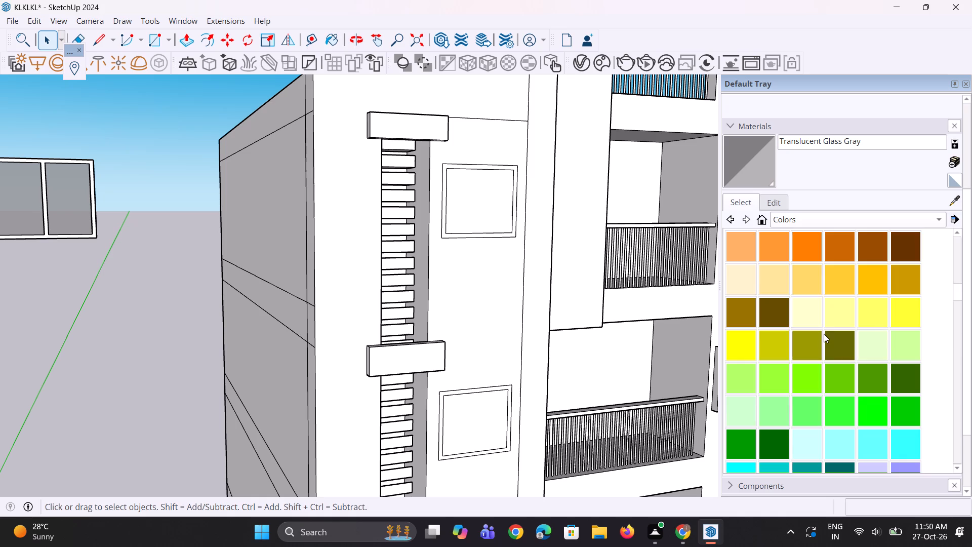
scroll(824, 343, "down", 13)
scroll(768, 283, "up", 2)
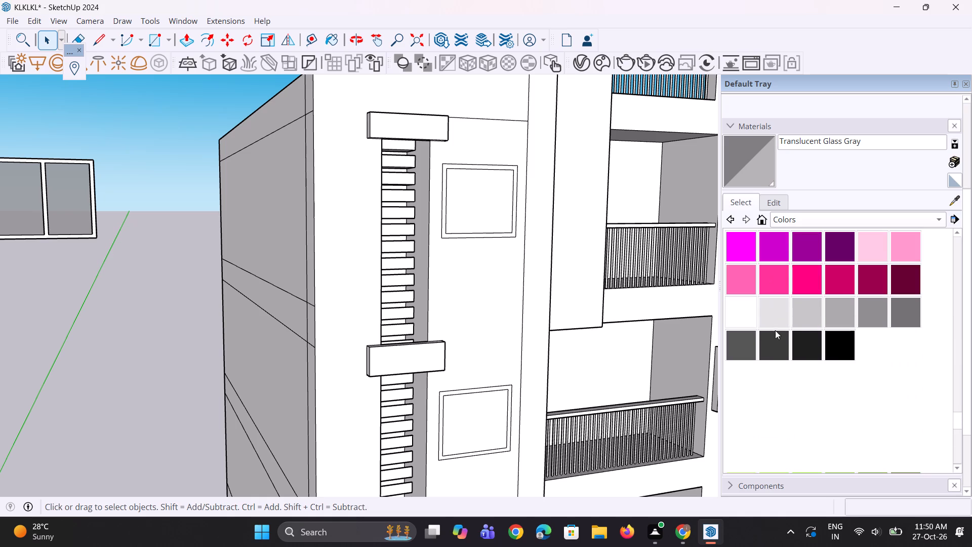
left_click(775, 348)
scroll(368, 260, "down", 5)
scroll(144, 213, "up", 4)
scroll(249, 224, "up", 2)
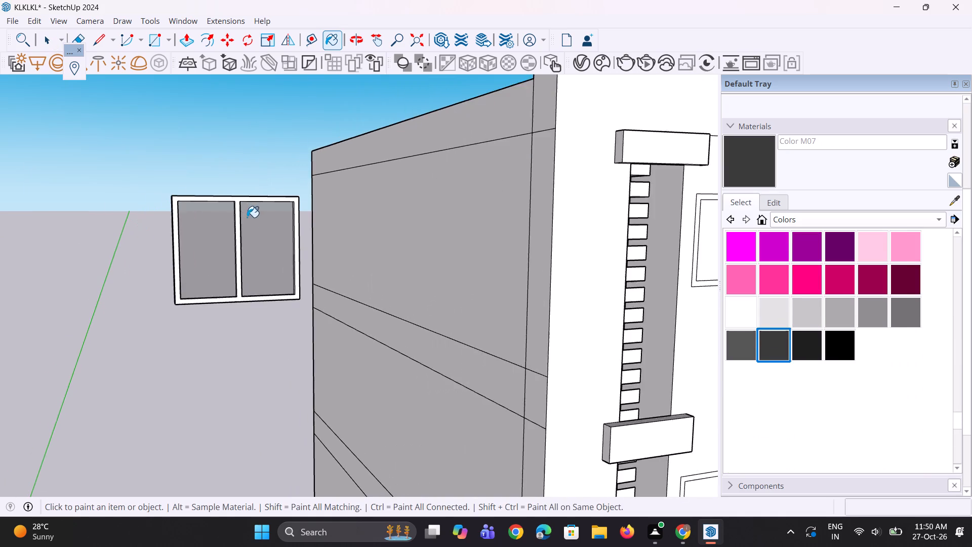
scroll(247, 217, "up", 9)
left_click(246, 201)
Paint the frame's outer top face and outer left side with Color M07.
scroll(246, 201, "up", 3)
middle_click_drag(246, 201, 334, 238)
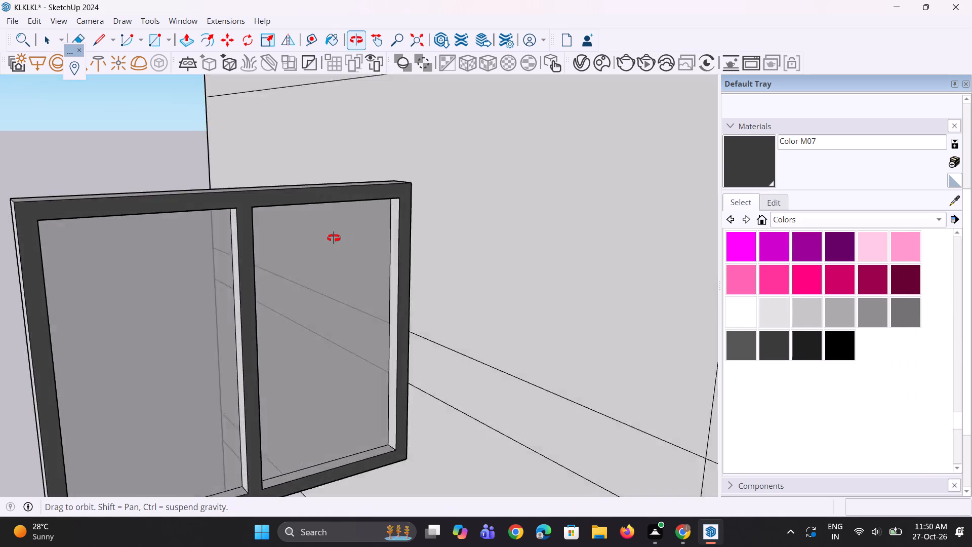
middle_click_drag(334, 238, 531, 250)
left_click(262, 228)
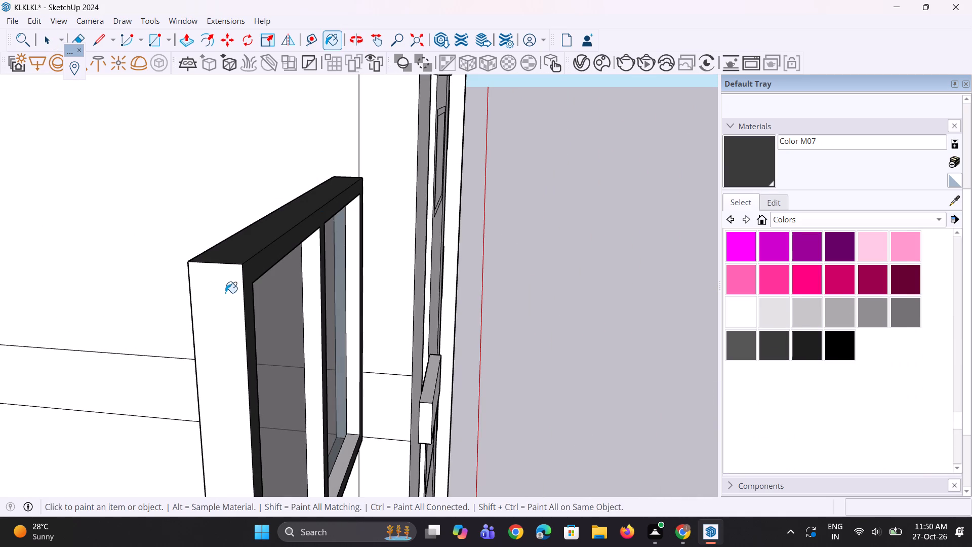
left_click(225, 293)
Paint the vertical inner faces of both pane openings, at the side frames and mullion, with Color M07.
middle_click_drag(276, 293, 528, 279)
middle_click_drag(530, 278, 115, 262)
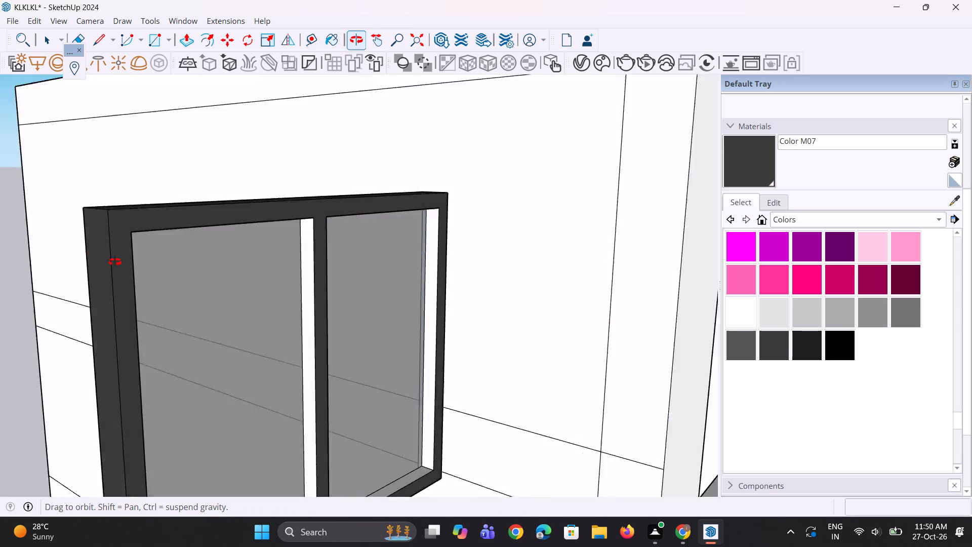
middle_click_drag(115, 262, 113, 260)
scroll(302, 261, "up", 5)
left_click(297, 268)
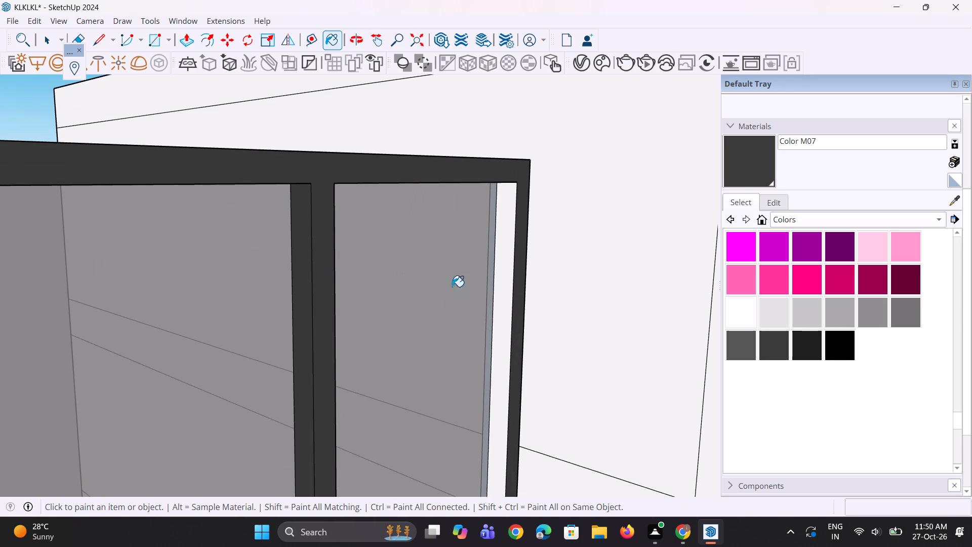
left_click(511, 293)
scroll(443, 258, "down", 10)
middle_click_drag(357, 259, 0, 251)
scroll(240, 284, "up", 8)
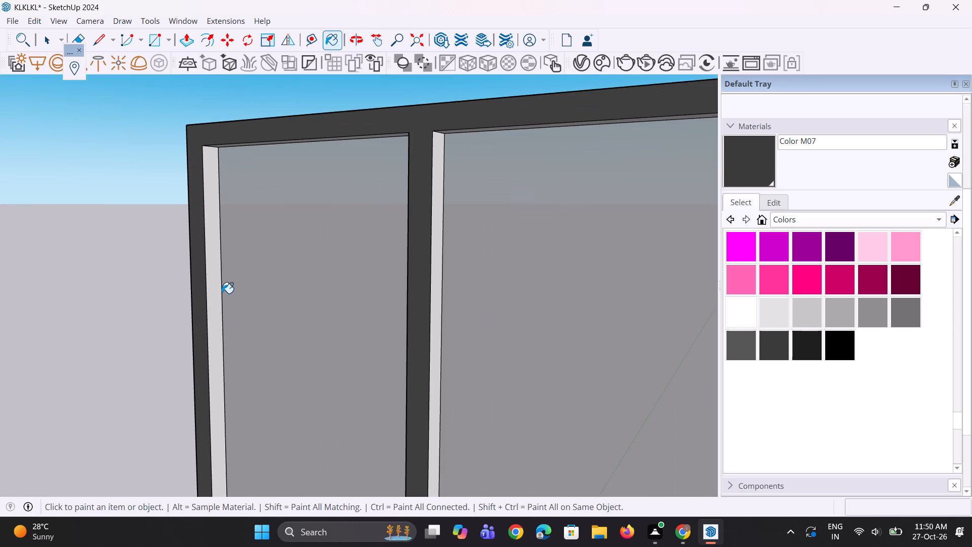
left_click(218, 297)
left_click(436, 299)
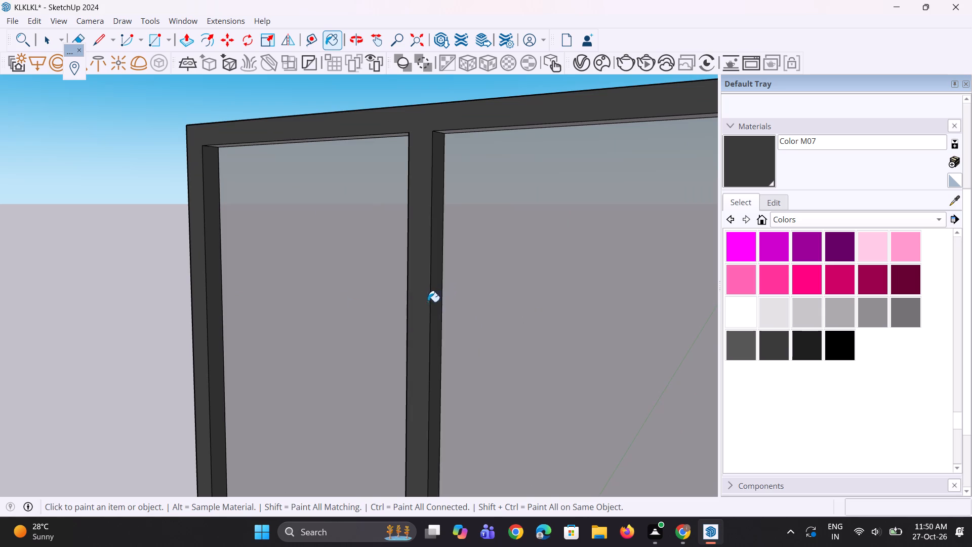
Paint the frame's outer right side with Color M07.
scroll(293, 305, "down", 5)
middle_click_drag(525, 322, 488, 329)
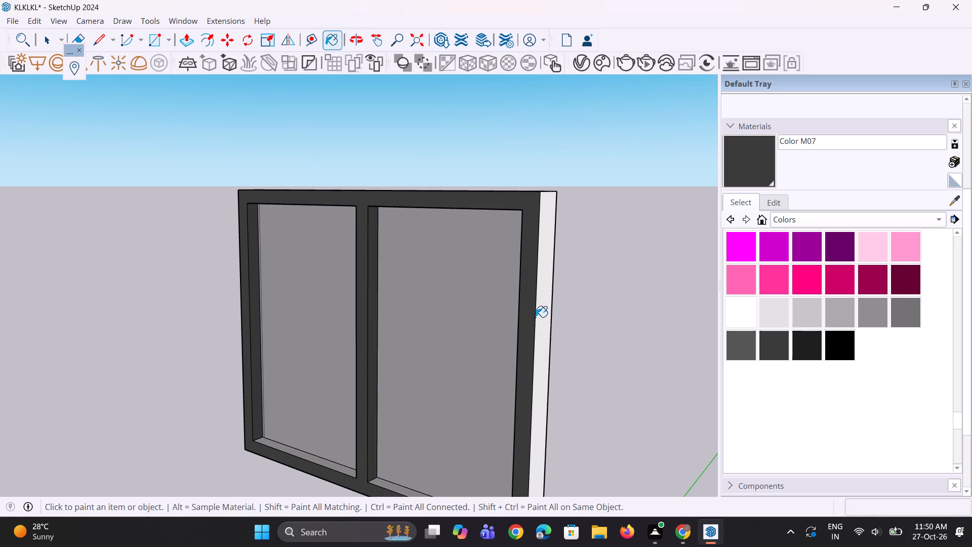
left_click(541, 315)
Paint the bottom inner faces of both pane openings with Color M07.
middle_click_drag(441, 318, 541, 244)
scroll(486, 285, "down", 5)
middle_click_drag(421, 351, 420, 474)
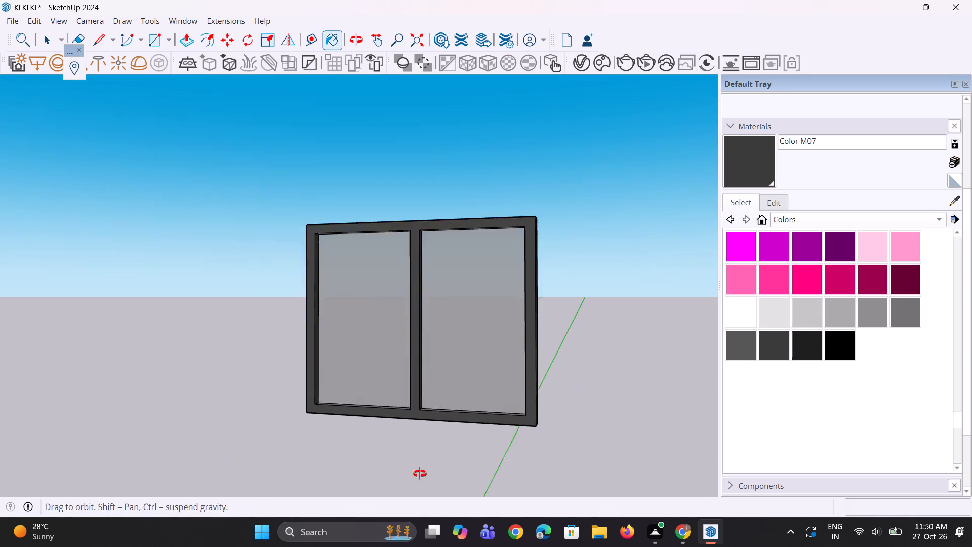
middle_click_drag(420, 474, 420, 482)
scroll(417, 389, "up", 12)
left_click(372, 426)
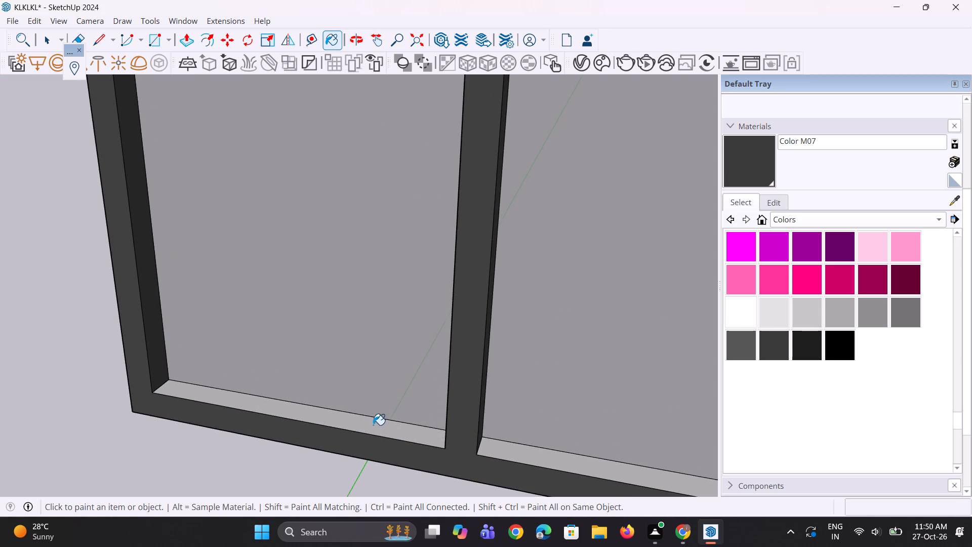
left_click(512, 453)
Paint the top inner faces of both pane openings with Color M07.
scroll(328, 425, "down", 10)
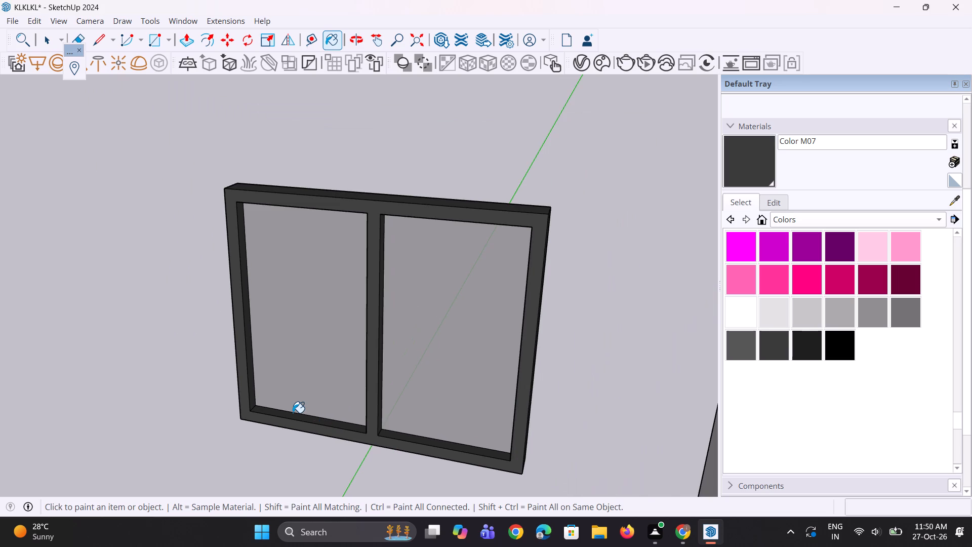
scroll(278, 382, "down", 5)
scroll(417, 357, "up", 1)
middle_click_drag(420, 355, 497, 87)
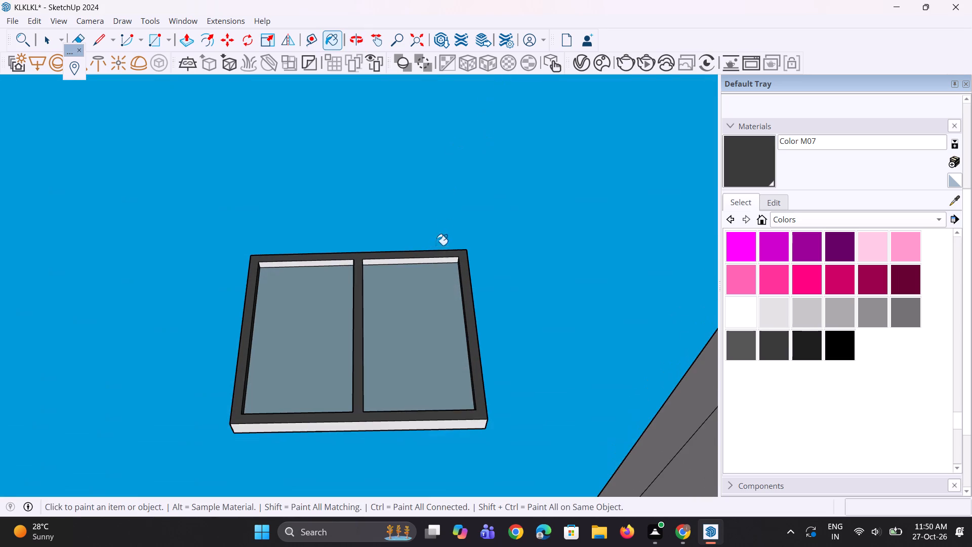
scroll(429, 250, "up", 5)
left_click(398, 266)
scroll(310, 281, "up", 2)
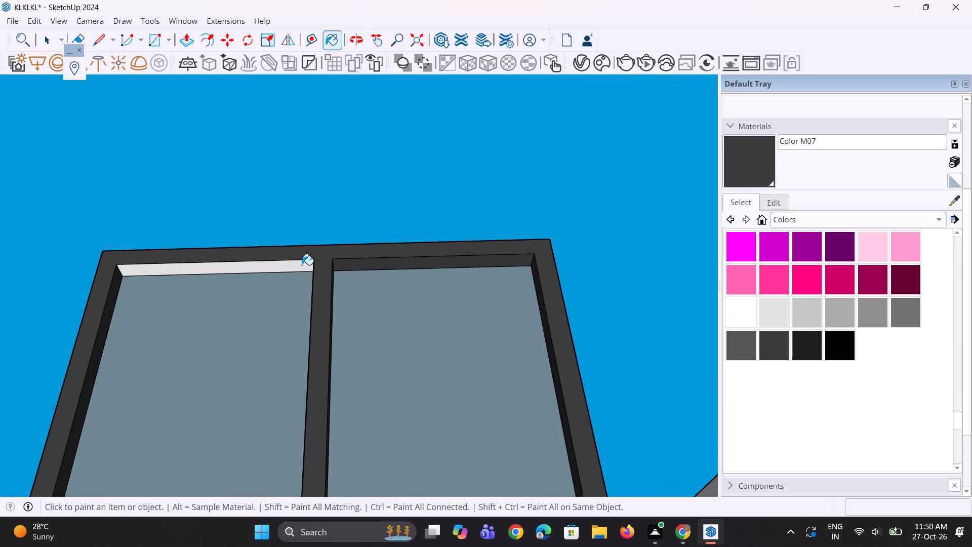
left_click(302, 265)
Paint the underside of the window frame with Color M07.
scroll(319, 231, "down", 6)
middle_click_drag(337, 362, 353, 307)
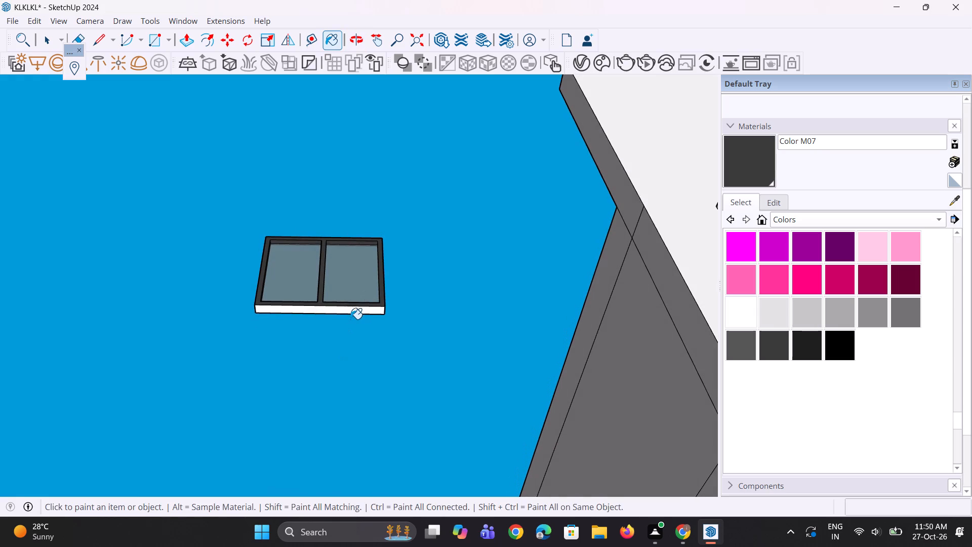
left_click(354, 309)
middle_click_drag(350, 300, 316, 461)
scroll(355, 330, "down", 5)
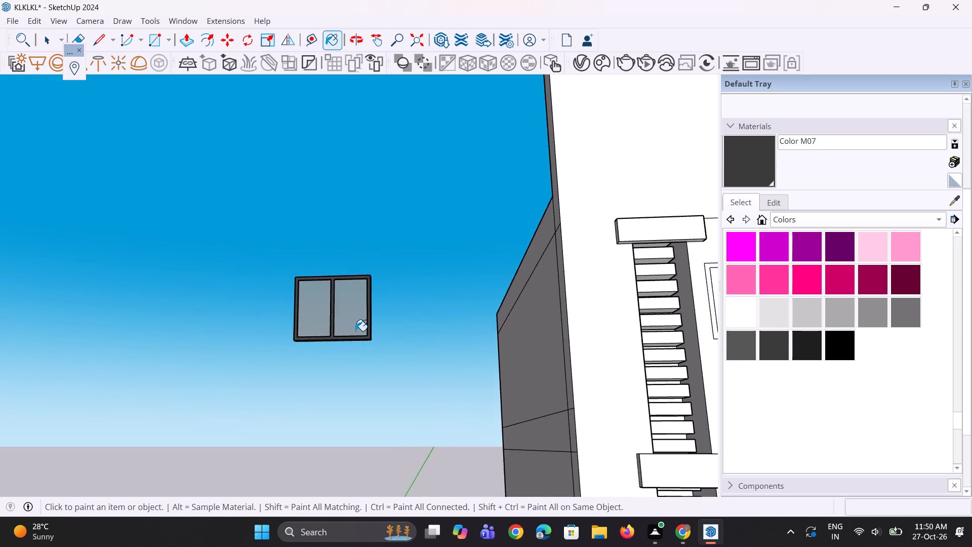
Group all the geometry of the finished two-pane window, including its frame and glass.
middle_click_drag(374, 354, 414, 412)
key("space")
key("space")
scroll(360, 389, "up", 2)
left_click_drag(225, 175, 368, 346)
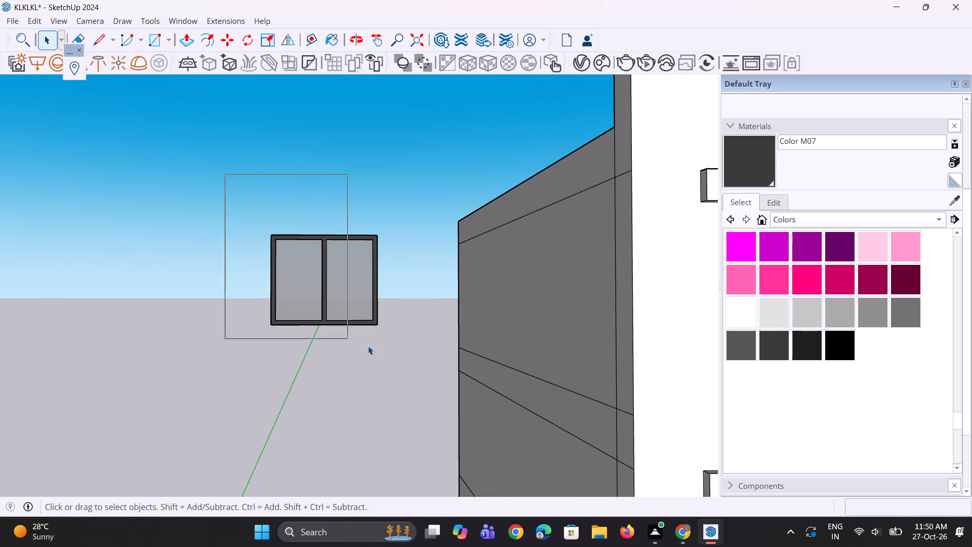
left_click_drag(368, 346, 396, 364)
right_click(349, 292)
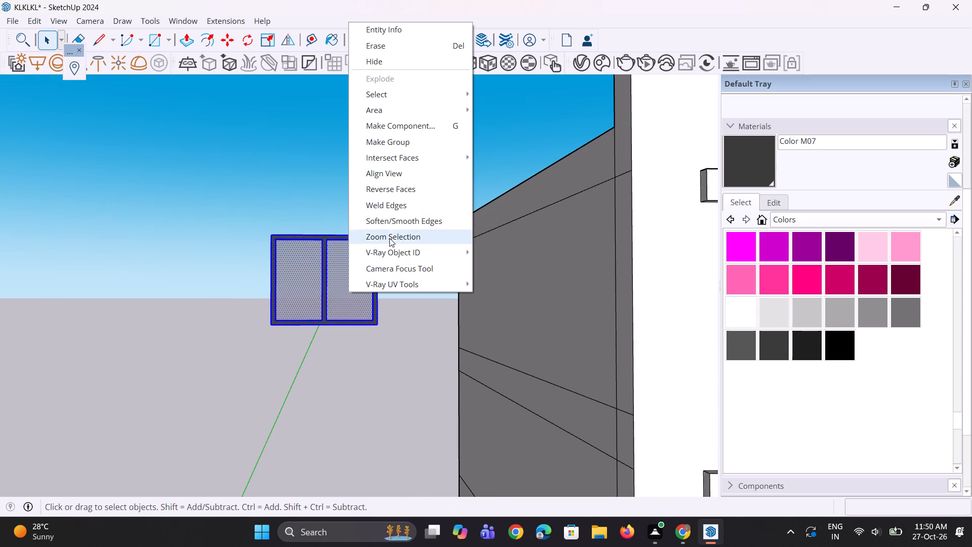
left_click(402, 146)
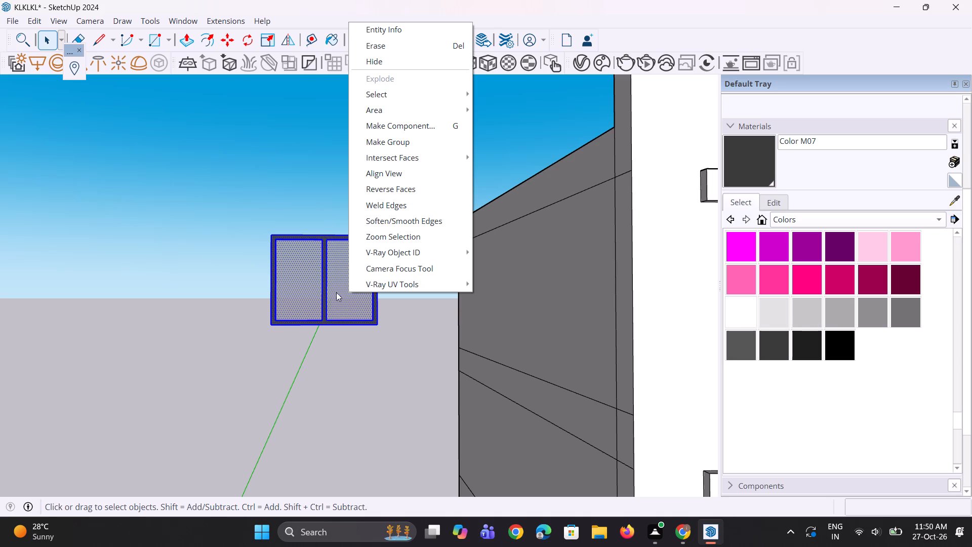
left_click(404, 144)
left_click(329, 345)
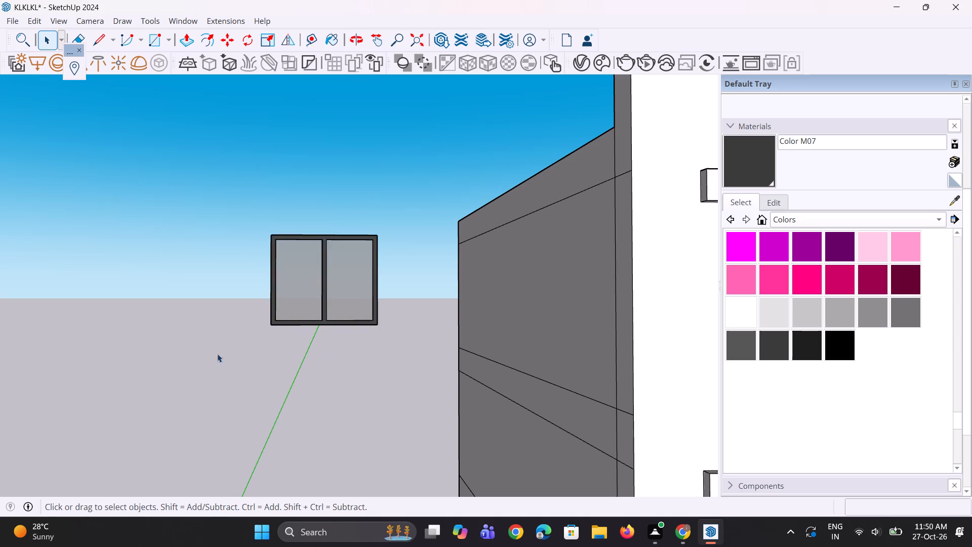
scroll(182, 365, "down", 5)
middle_click_drag(361, 325, 372, 381)
left_click(281, 333)
scroll(218, 373, "down", 6)
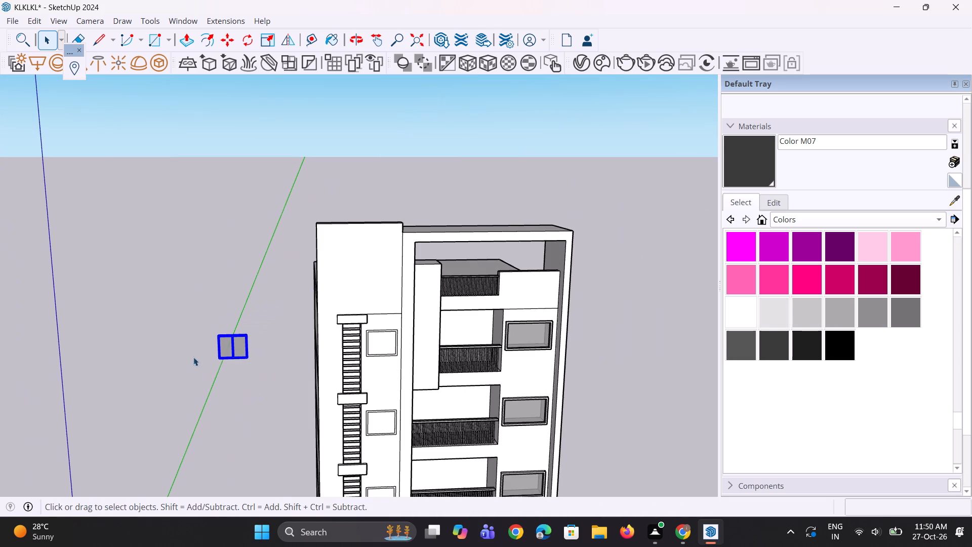
key("space")
left_click(267, 404)
Push the inner face of each of the four window openings beside the slat column inward about 4' 9/16".
scroll(434, 347, "up", 7)
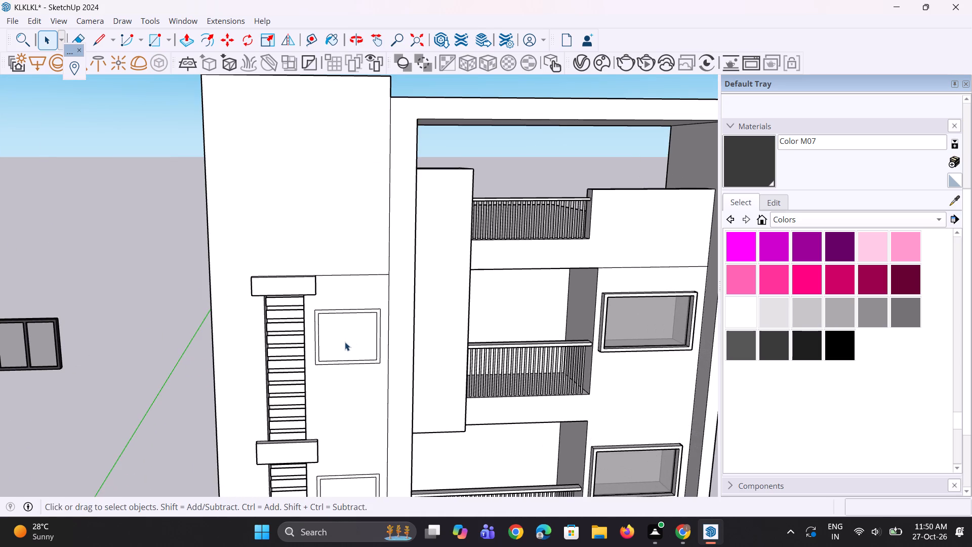
key("p")
scroll(346, 341, "up", 2)
left_click(347, 341)
left_click(351, 327)
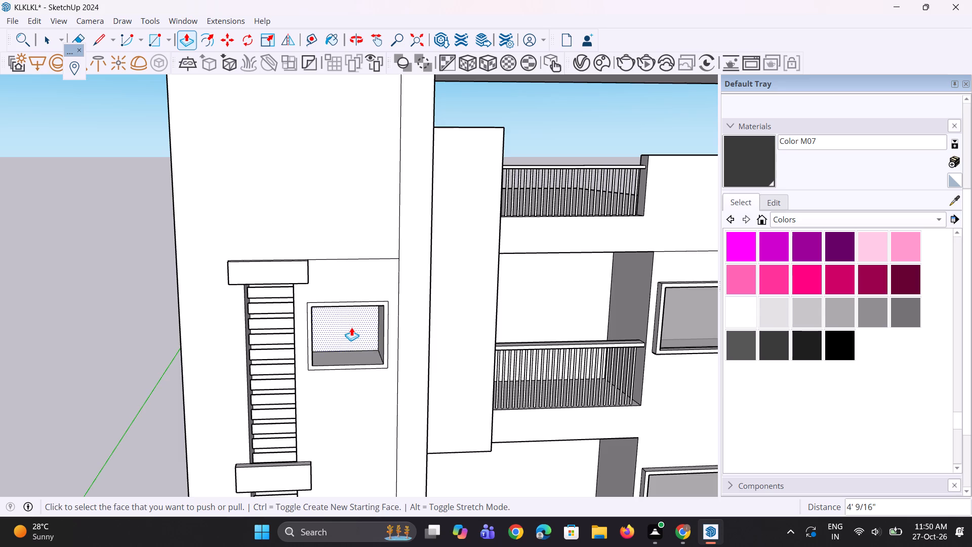
scroll(351, 287, "down", 9)
scroll(352, 392, "up", 2)
double_click(352, 394)
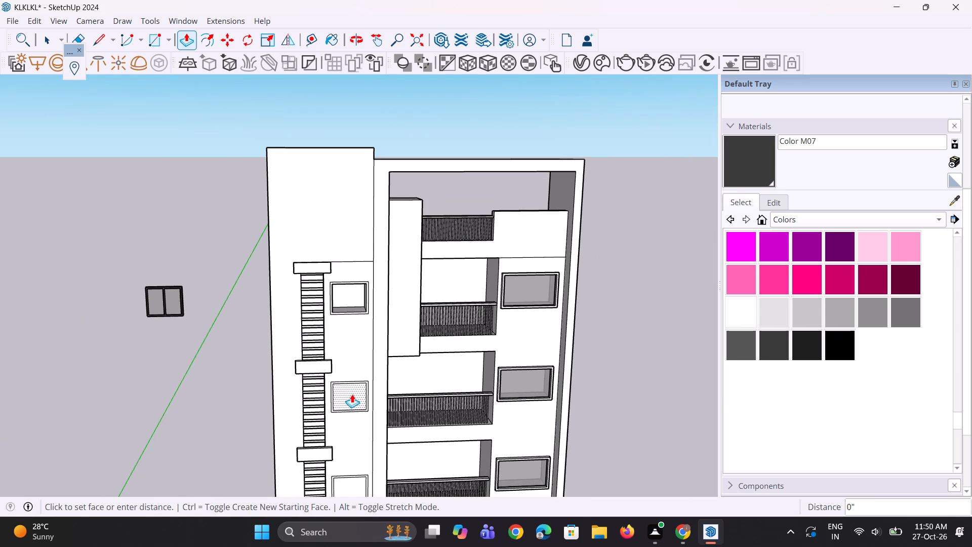
scroll(342, 279, "down", 4)
scroll(353, 420, "up", 4)
double_click(353, 421)
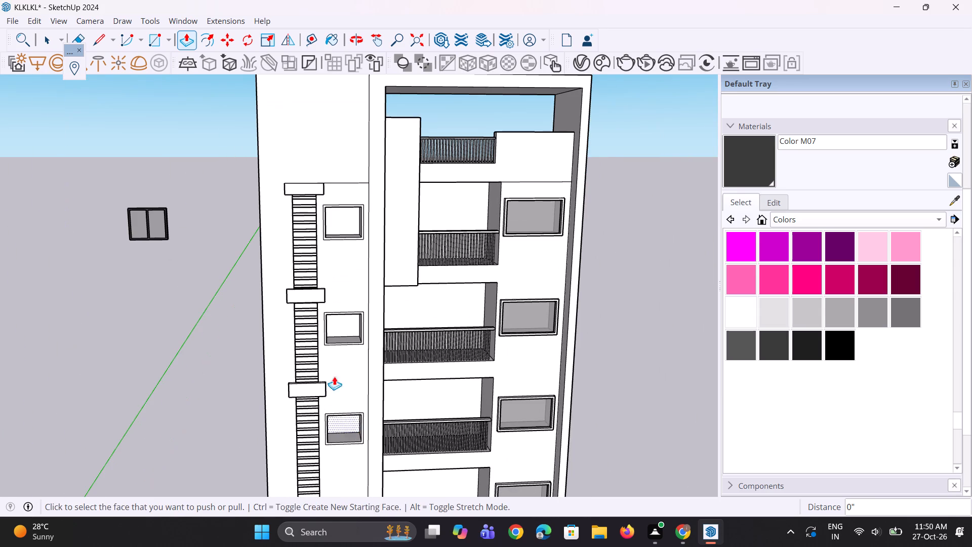
scroll(327, 291, "down", 5)
scroll(319, 443, "up", 7)
double_click(343, 443)
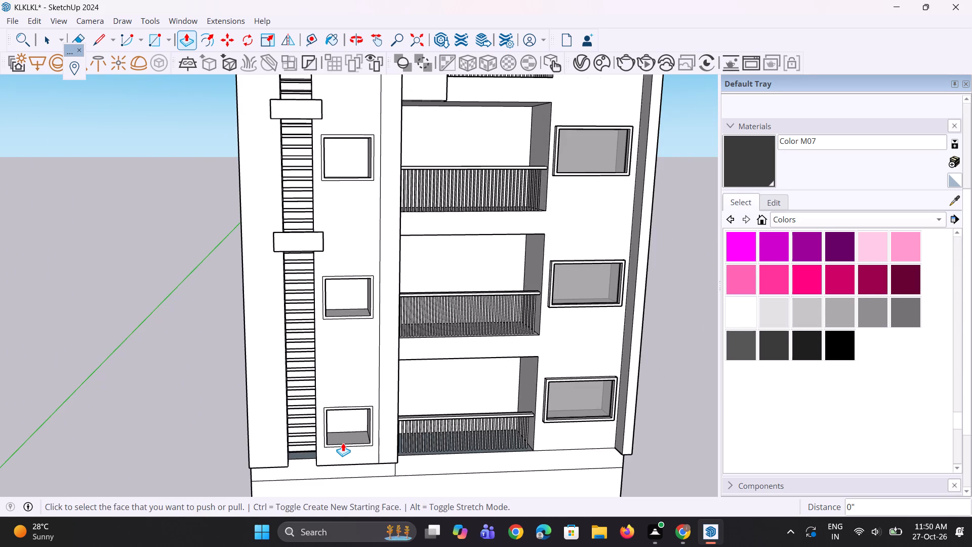
Extrude the border around the lowest opening beside the slat column outward about 8" to form a projecting surround.
middle_click_drag(342, 440, 330, 409)
scroll(336, 429, "up", 1)
key("space")
scroll(329, 450, "up", 7)
key("space")
middle_click_drag(329, 462, 298, 444)
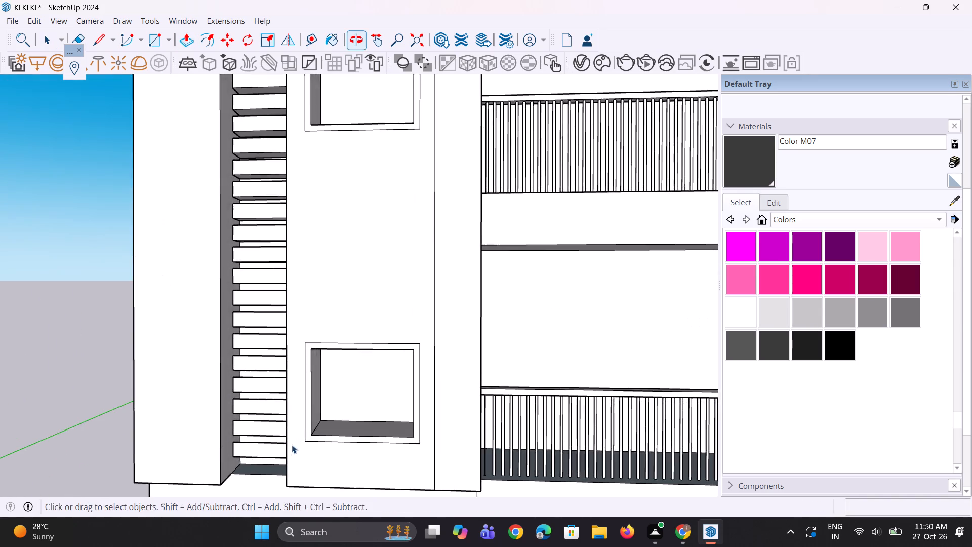
scroll(291, 453, "up", 6)
key("p")
left_click(328, 433)
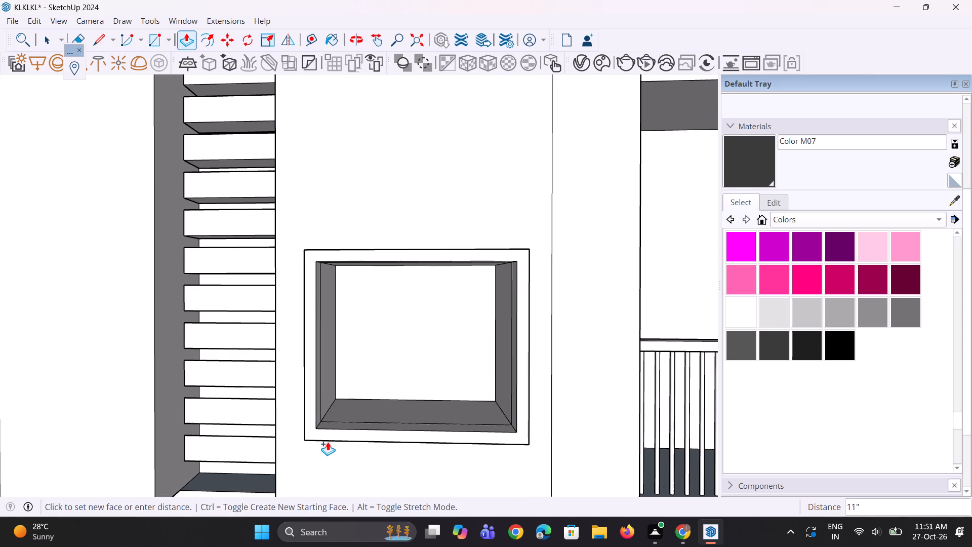
left_click(330, 440)
Extrude the borders of the next two openings above outward by the same distance as the lowest surround.
middle_click_drag(309, 420, 480, 429)
scroll(320, 496, "down", 9)
scroll(359, 161, "down", 1)
scroll(354, 158, "up", 4)
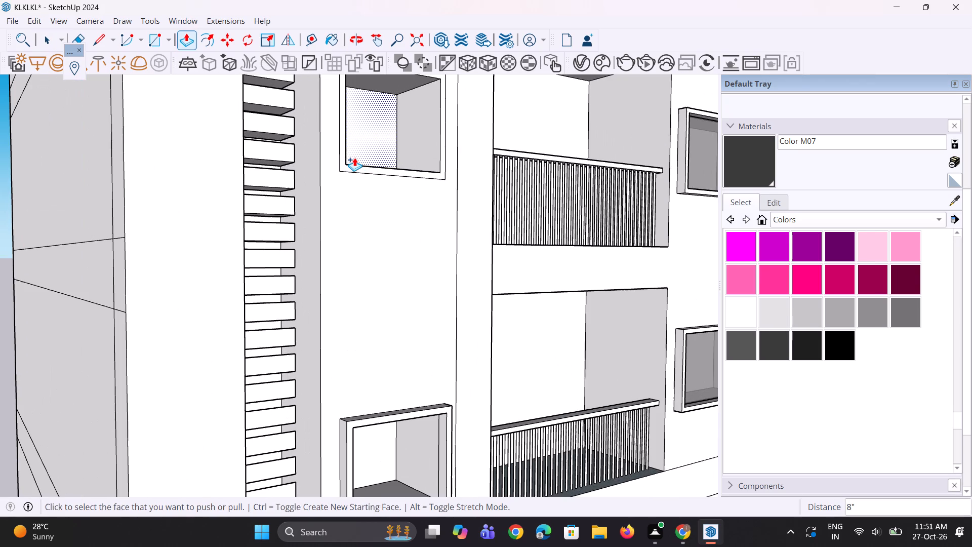
double_click(346, 167)
scroll(342, 271, "down", 8)
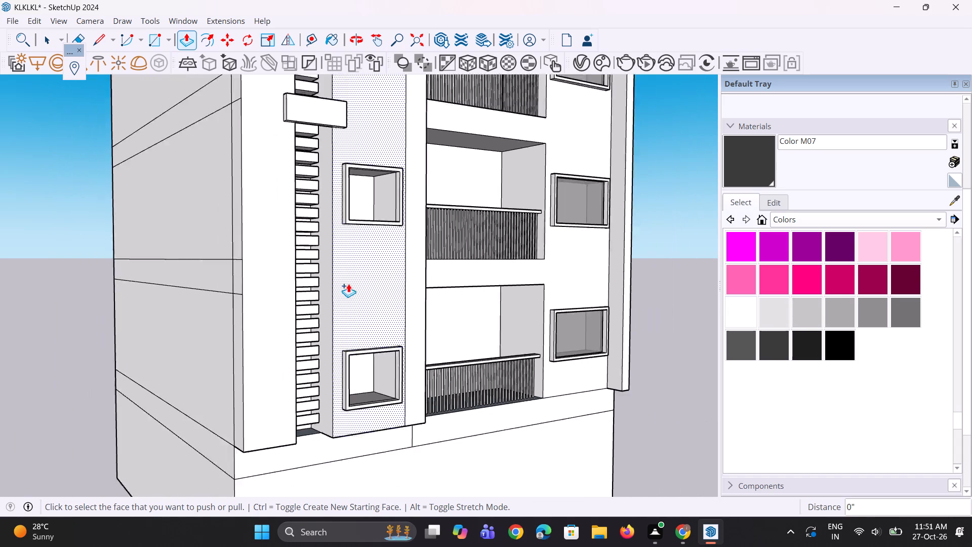
scroll(348, 284, "down", 6)
scroll(403, 128, "up", 12)
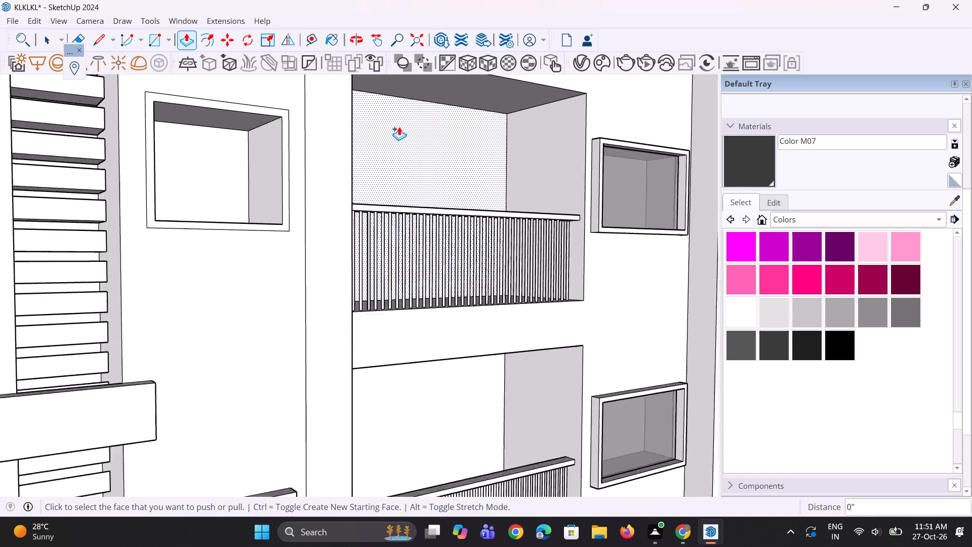
scroll(399, 127, "up", 1)
double_click(248, 229)
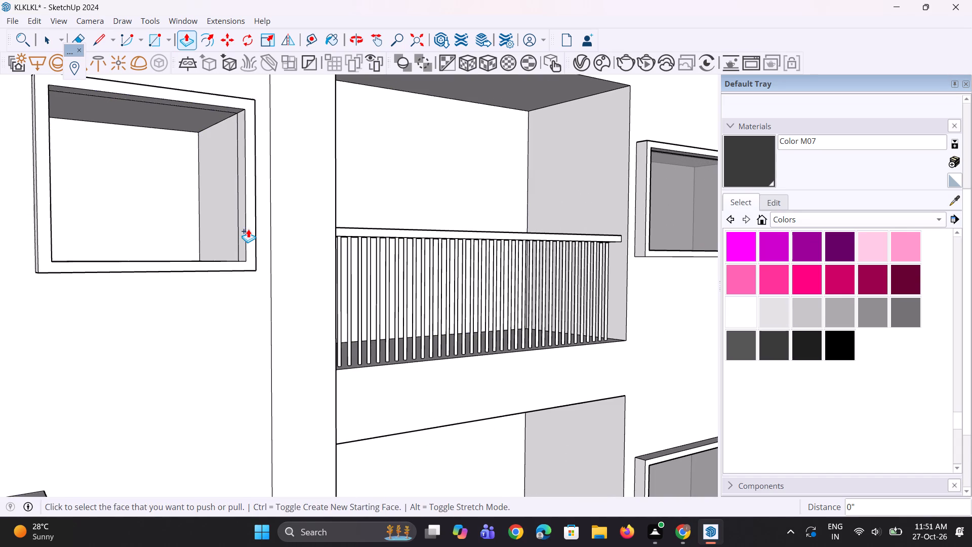
scroll(318, 258, "down", 6)
key("space")
Move the grouped two-pane window from beside the building onto the top opening next to the slat column, matching their lower corners.
scroll(376, 241, "down", 11)
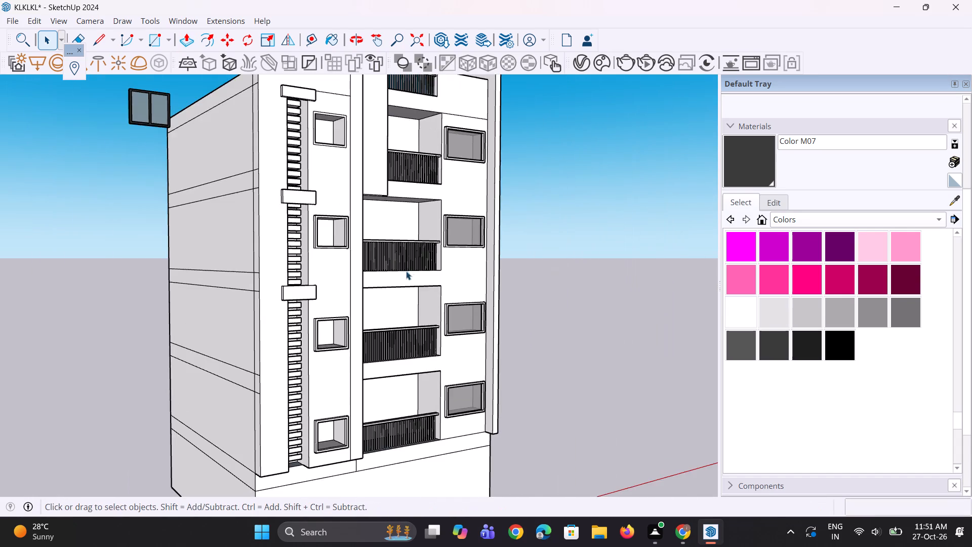
middle_click_drag(396, 276, 285, 285)
scroll(285, 281, "up", 1)
scroll(287, 273, "down", 6)
left_click(185, 188)
middle_click_drag(263, 181, 221, 229)
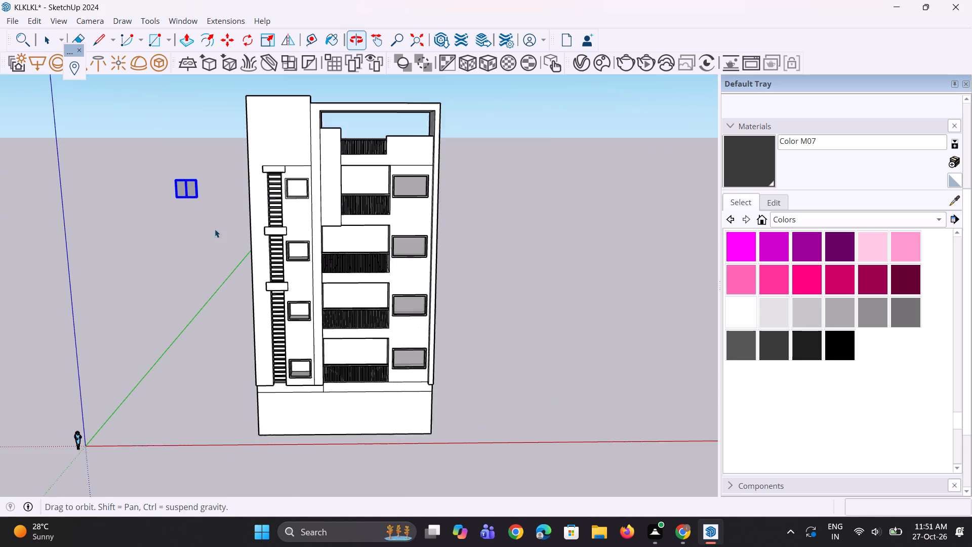
scroll(208, 206, "up", 6)
scroll(179, 142, "up", 4)
key("m")
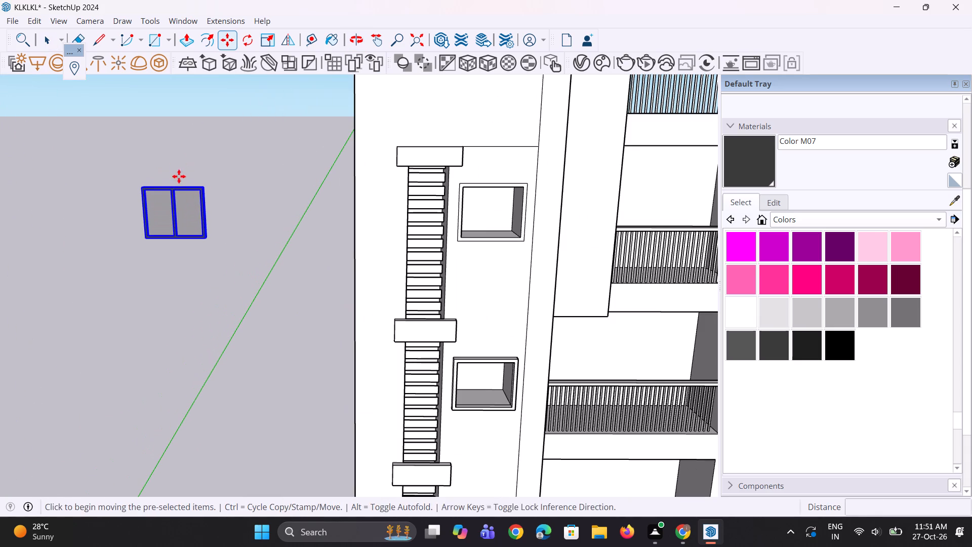
left_click(204, 233)
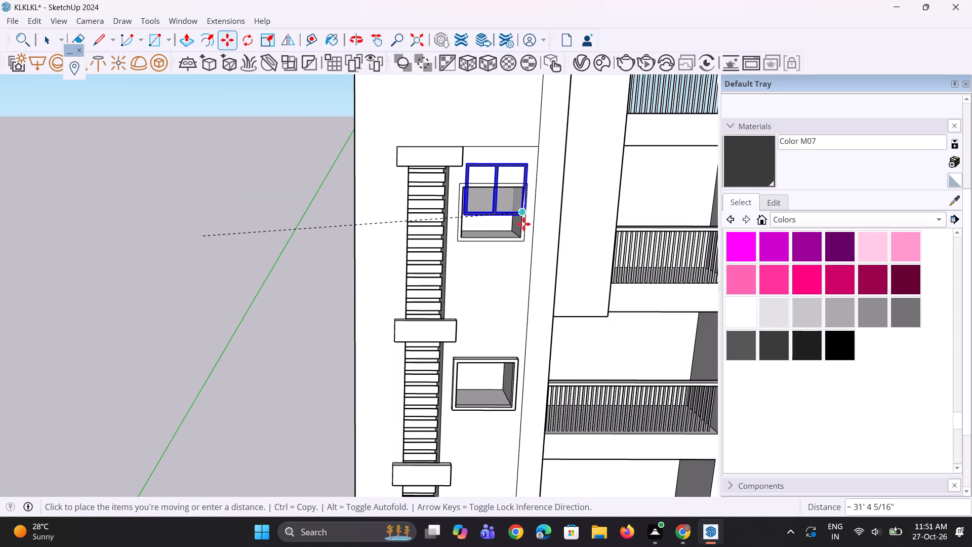
middle_click_drag(517, 244, 505, 248)
scroll(505, 236, "up", 12)
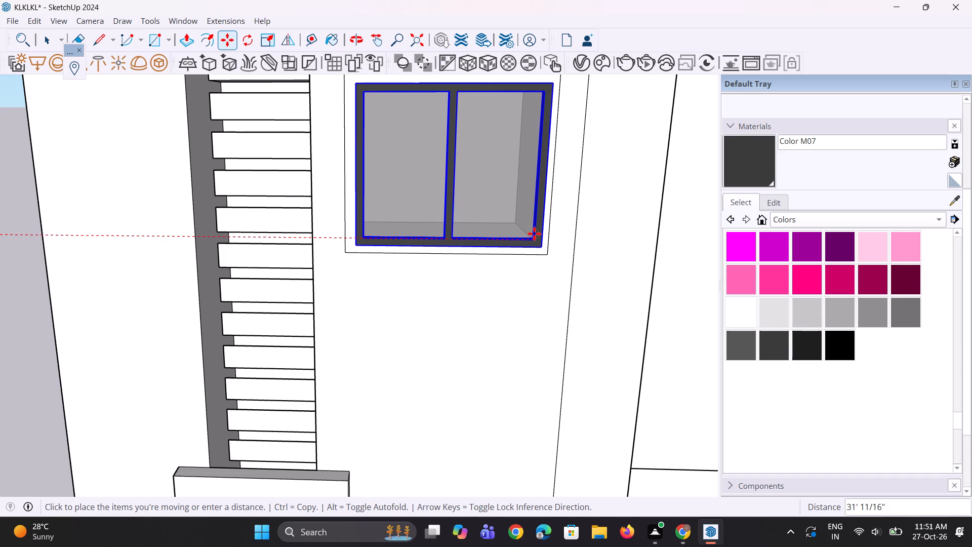
left_click(534, 233)
key("space")
Move the window about 6" back into the top opening so its frame sits flush with the wall.
middle_click_drag(488, 282, 304, 357)
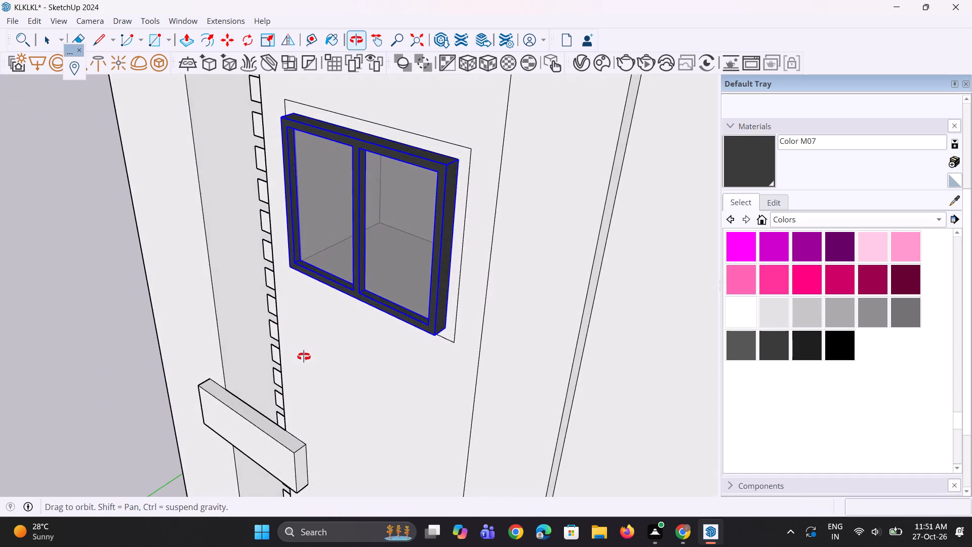
middle_click_drag(304, 357, 668, 219)
scroll(456, 230, "up", 3)
scroll(418, 211, "up", 1)
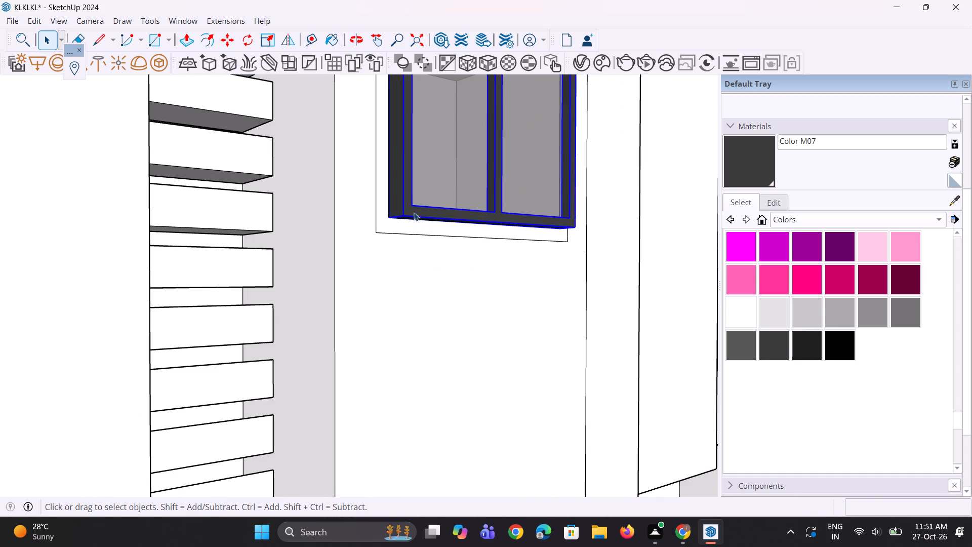
key("m")
scroll(407, 215, "up", 6)
left_click(408, 215)
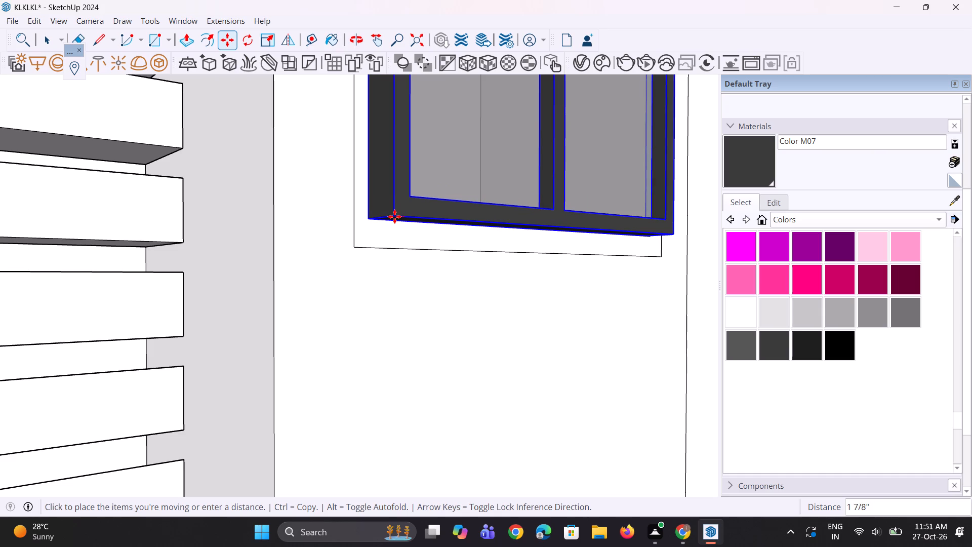
key("Escape")
middle_click_drag(394, 216, 386, 330)
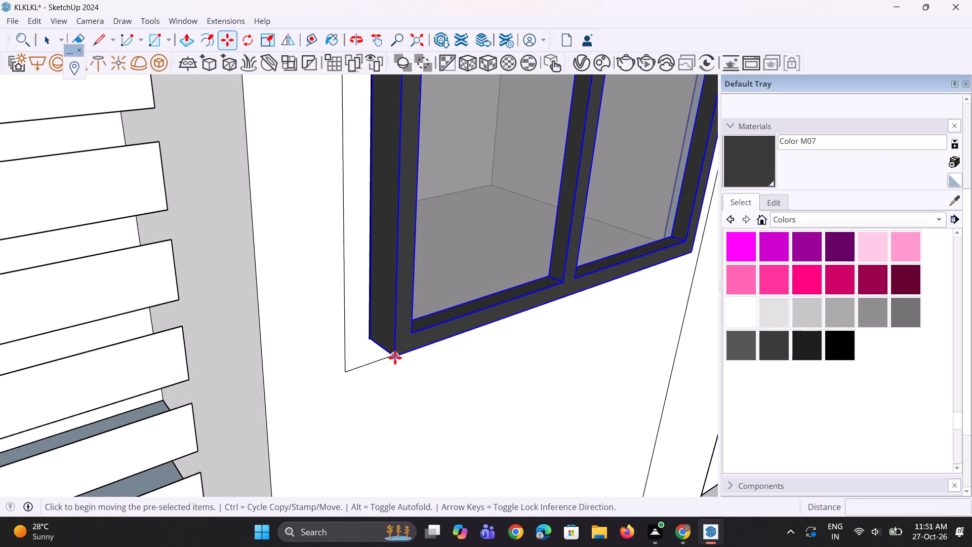
left_click_drag(395, 358, 395, 345)
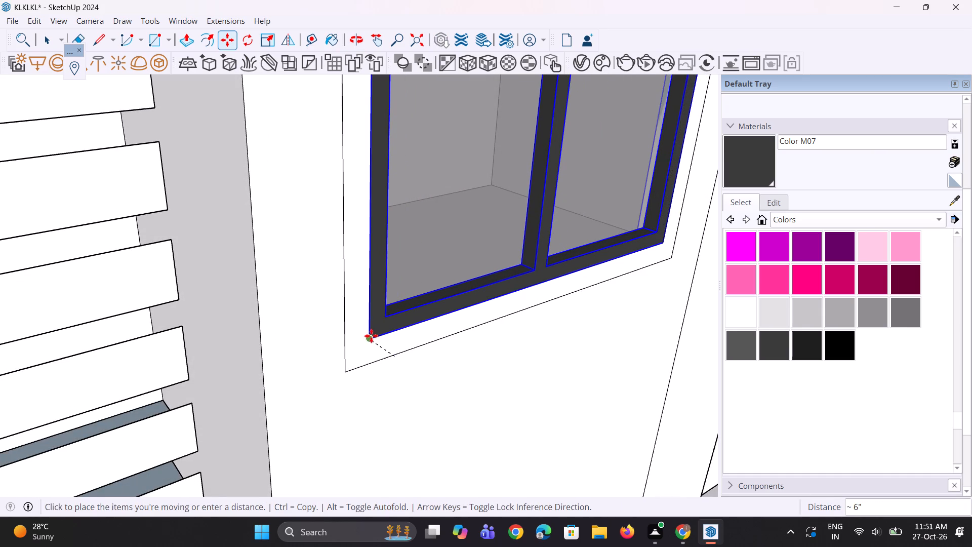
left_click(370, 336)
Copy the window straight down from the top opening into the projecting surround one floor below.
middle_click_drag(396, 352, 373, 319)
scroll(367, 326, "down", 7)
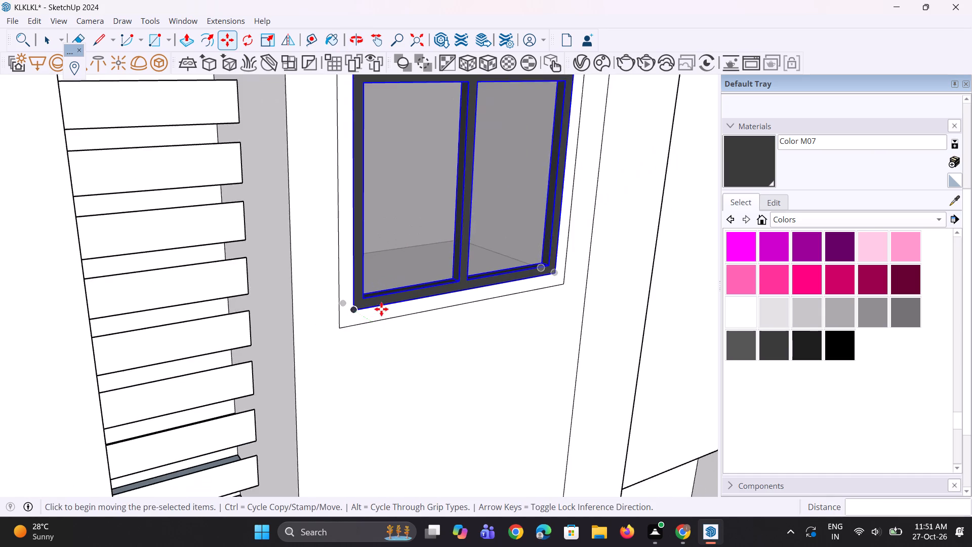
scroll(381, 309, "down", 5)
middle_click_drag(384, 291, 411, 199)
scroll(362, 200, "down", 3)
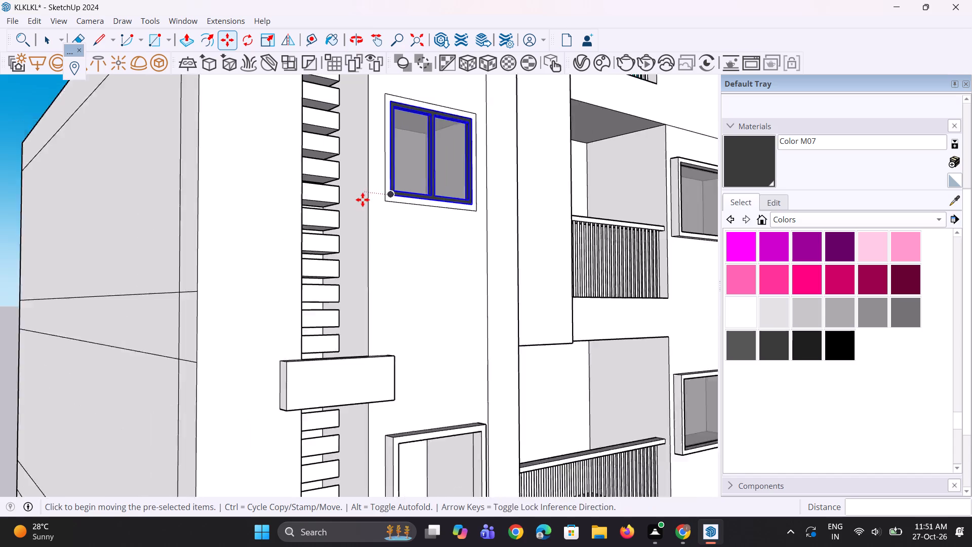
scroll(362, 200, "down", 8)
middle_click_drag(387, 208, 369, 322)
key("space")
key("space")
scroll(377, 247, "up", 4)
key("space")
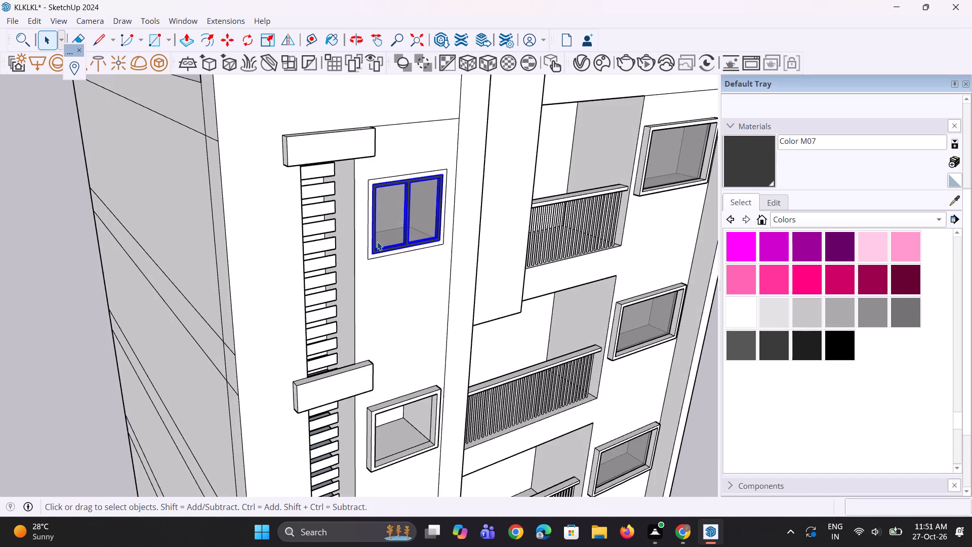
scroll(377, 242, "up", 3)
key("m")
scroll(387, 271, "up", 2)
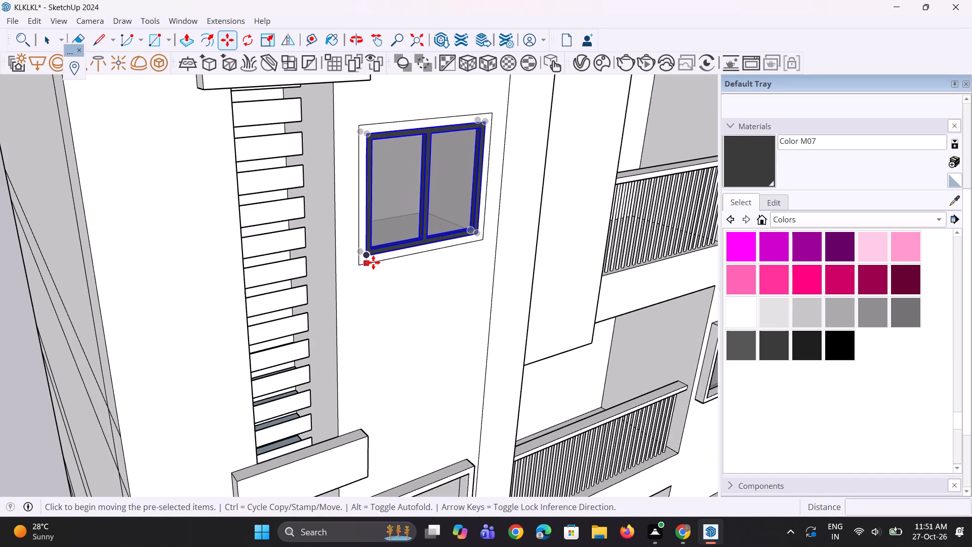
left_click(370, 258)
scroll(379, 267, "down", 5)
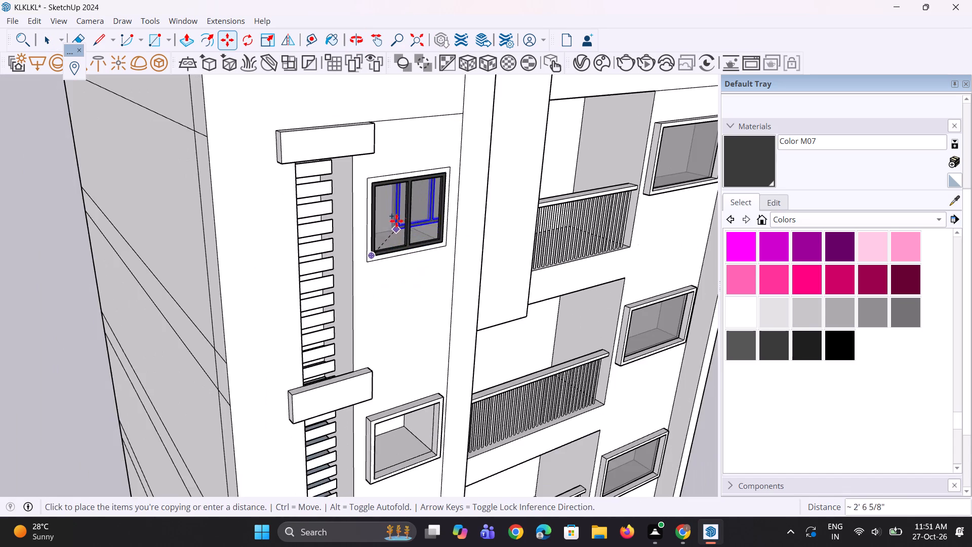
scroll(400, 217, "down", 5)
scroll(387, 406, "up", 7)
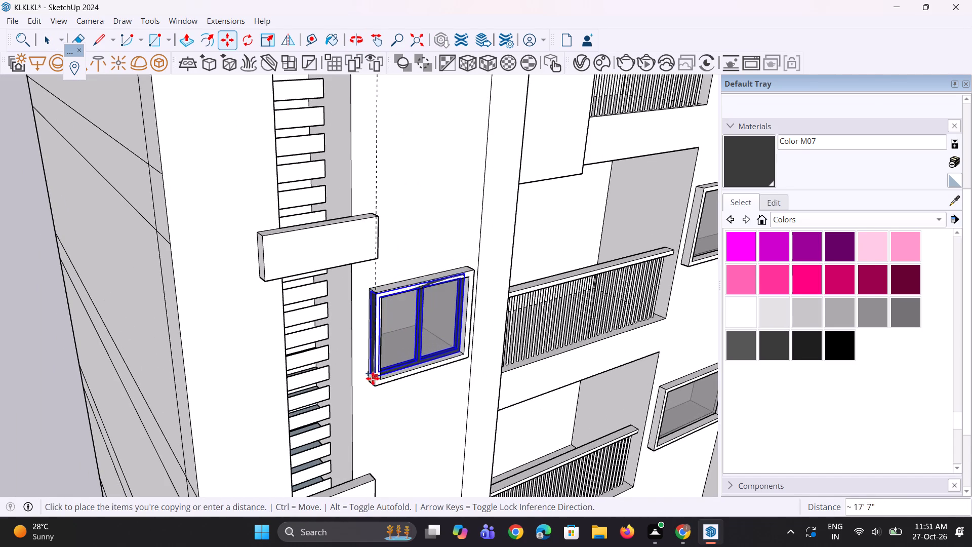
left_click(380, 379)
Move the copied window about 2 1/2" back into its projecting surround, one floor below the top opening.
scroll(380, 379, "up", 7)
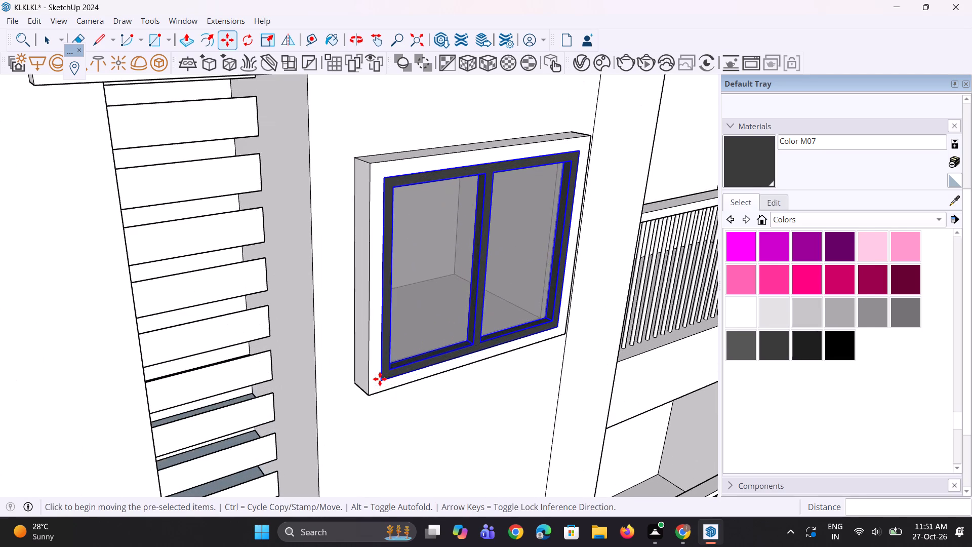
scroll(380, 379, "up", 8)
scroll(330, 359, "down", 5)
scroll(258, 334, "down", 5)
middle_click_drag(352, 358, 352, 368)
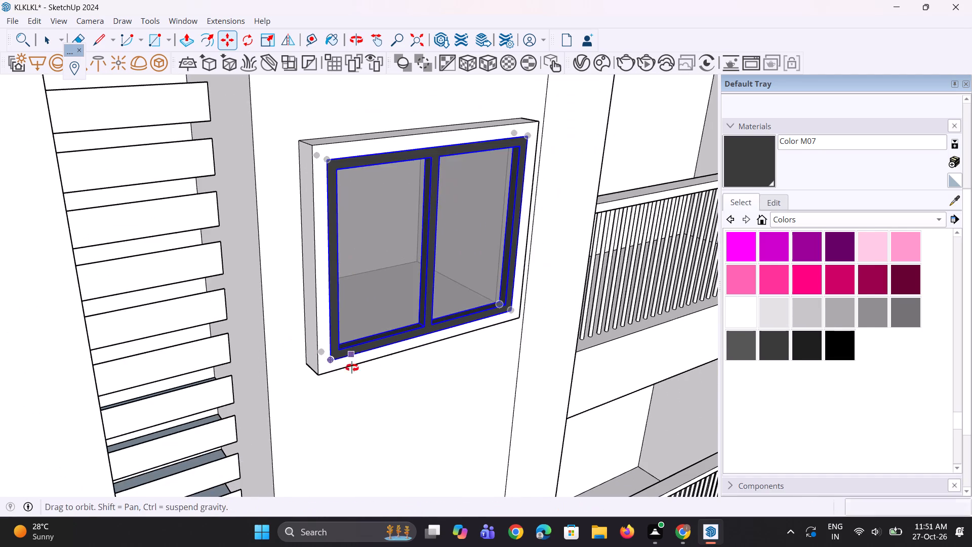
middle_click_drag(352, 368, 339, 389)
scroll(327, 393, "up", 7)
left_click(305, 411)
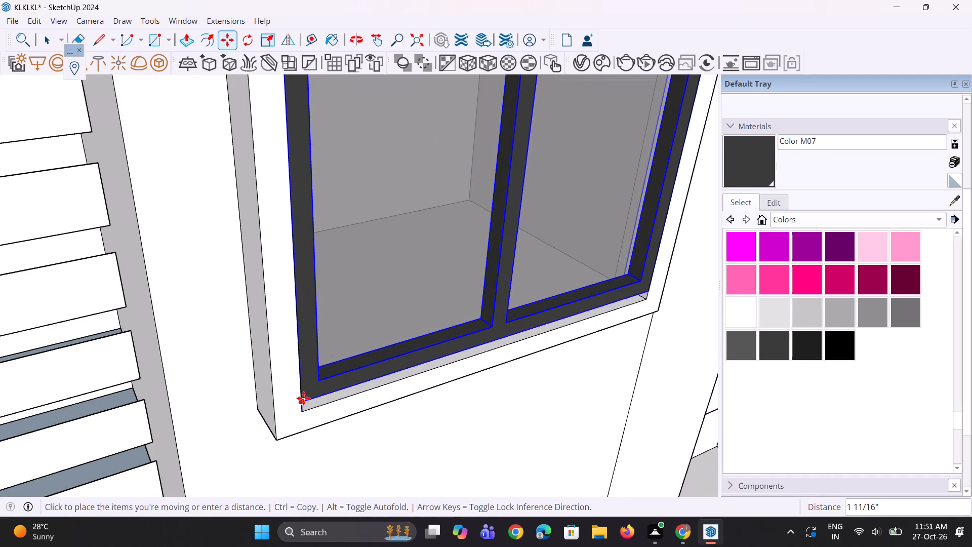
key("Escape")
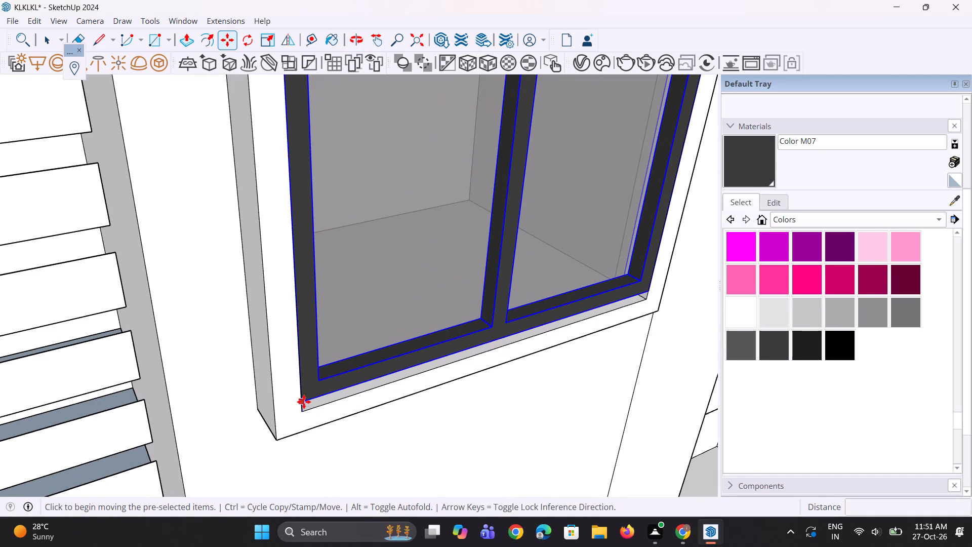
middle_click_drag(311, 406, 193, 440)
left_click(131, 416)
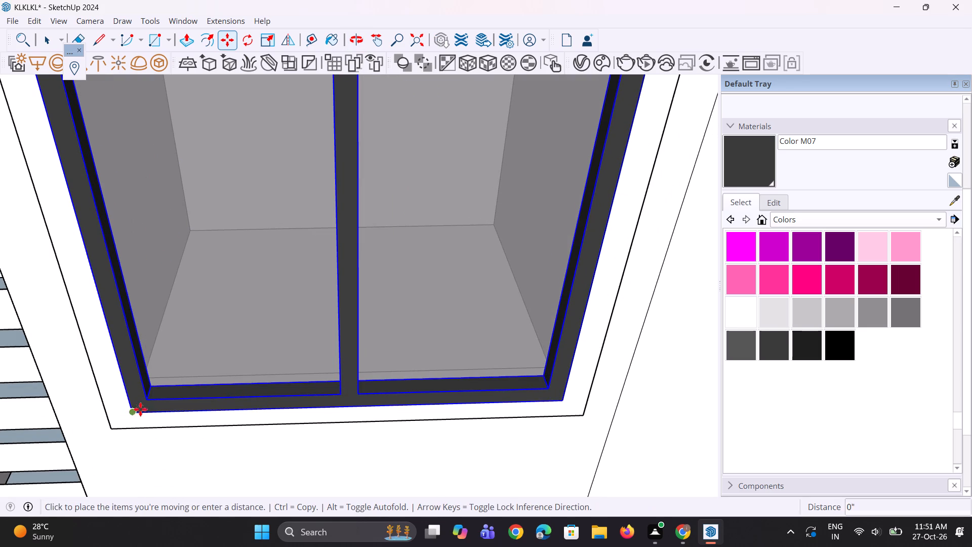
left_click(140, 403)
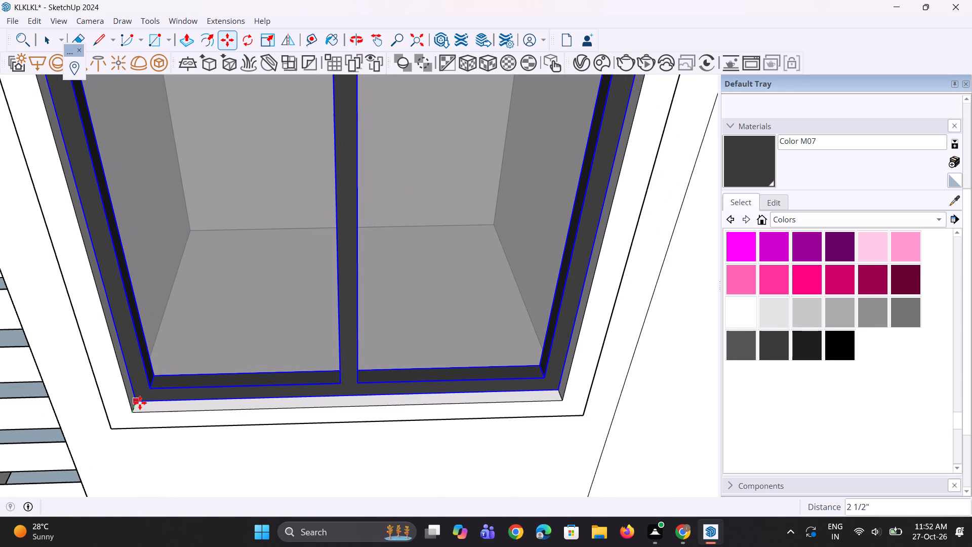
Copy the recessed window 17' 9 3/4" straight down into the next surround below, matching the lower corner of the opening.
middle_click_drag(242, 377, 304, 326)
scroll(314, 312, "up", 1)
scroll(308, 307, "down", 13)
middle_click_drag(310, 295, 321, 186)
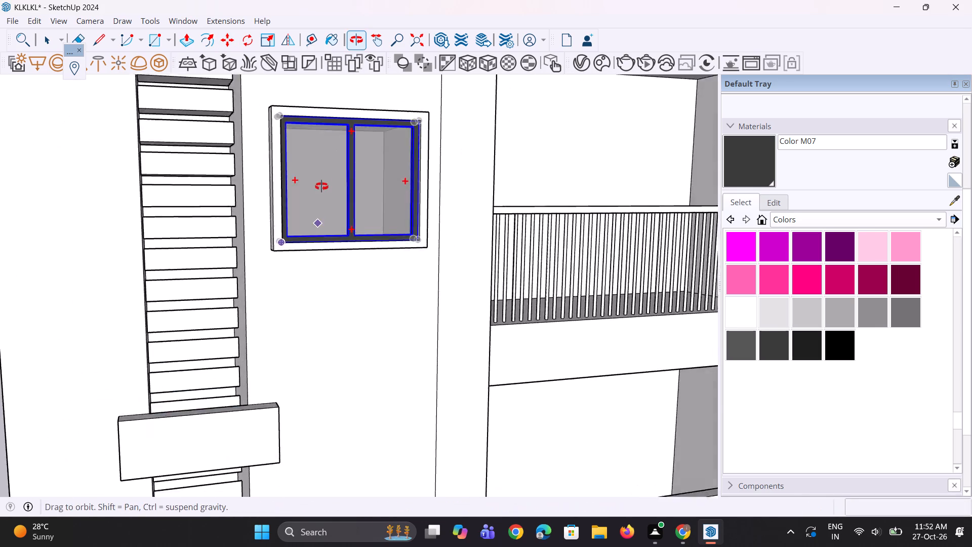
middle_click_drag(321, 186, 323, 180)
scroll(300, 170, "down", 4)
middle_click_drag(330, 220, 330, 238)
key("m")
scroll(353, 235, "up", 2)
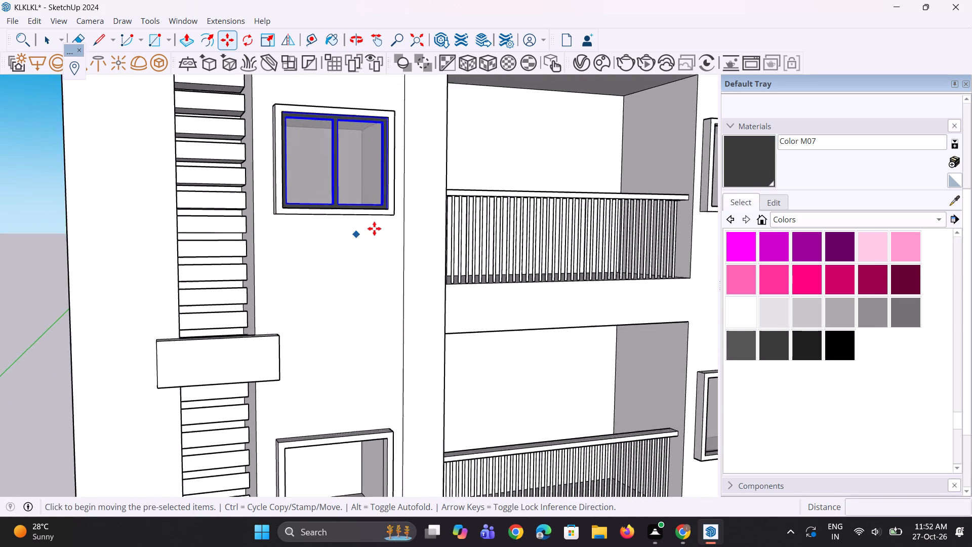
scroll(374, 228, "up", 4)
left_click(395, 202)
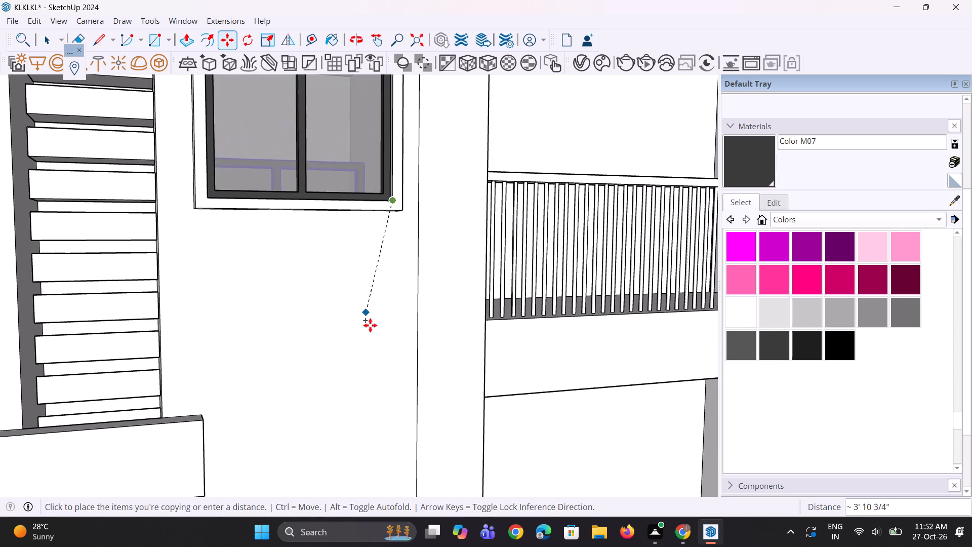
scroll(391, 329, "down", 5)
scroll(383, 288, "down", 5)
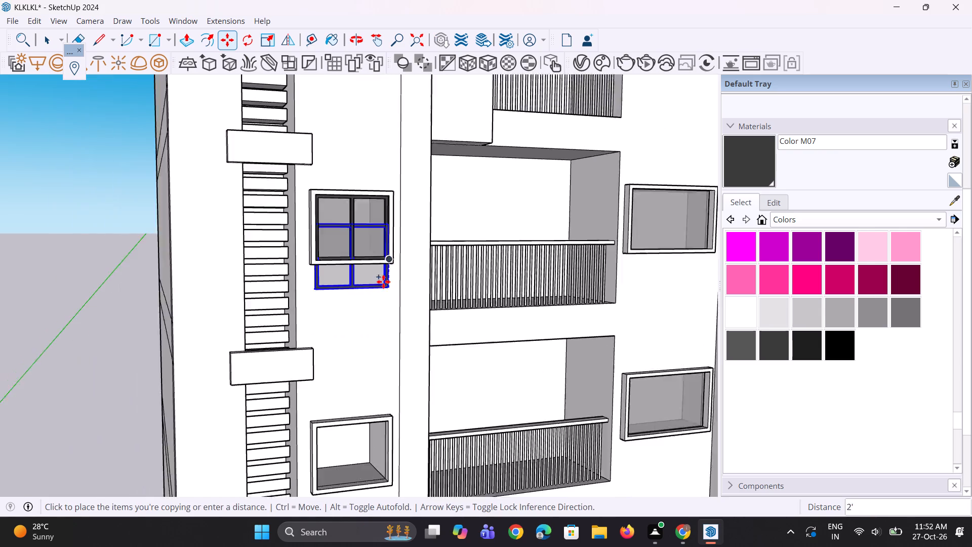
scroll(383, 282, "down", 7)
middle_click_drag(355, 276, 388, 437)
scroll(388, 432, "up", 7)
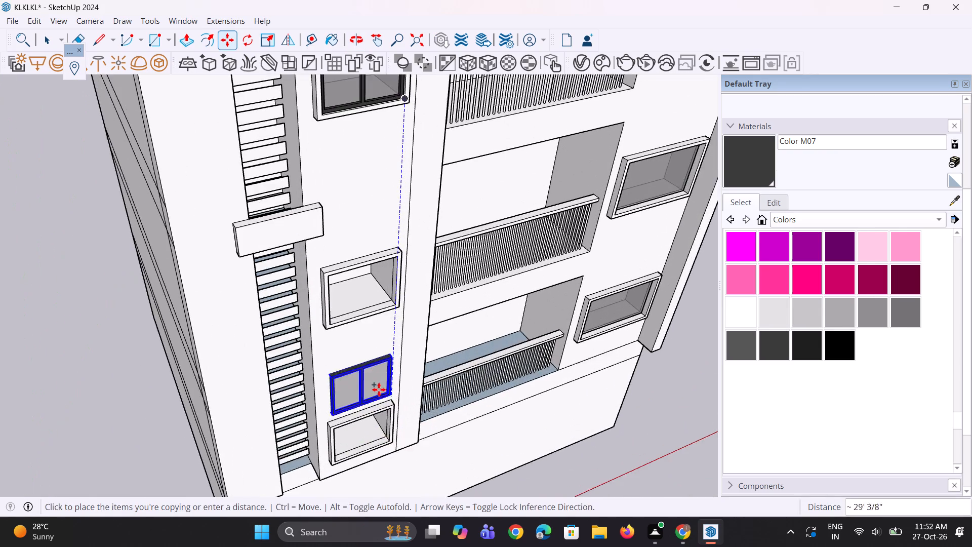
scroll(383, 342, "up", 5)
scroll(397, 280, "up", 2)
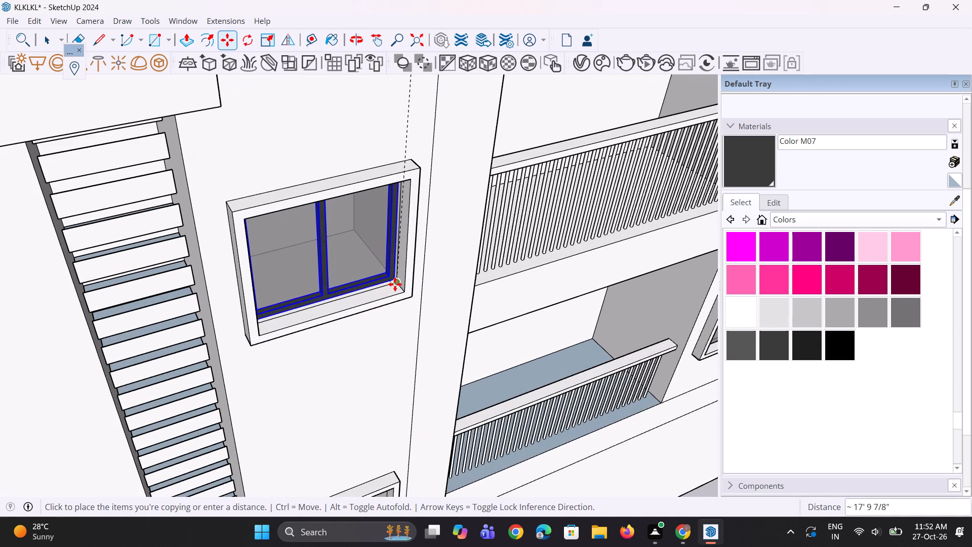
left_click(404, 285)
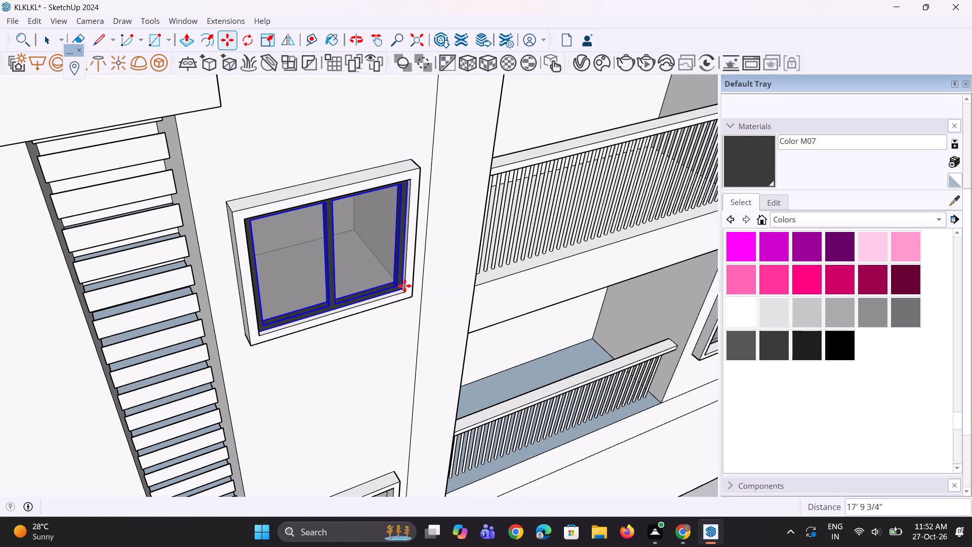
Copy the window another 17' 9 3/4" down into the lowest surround beside the slat column and clear the window selection.
middle_click_drag(353, 339, 333, 246)
scroll(347, 237, "down", 9)
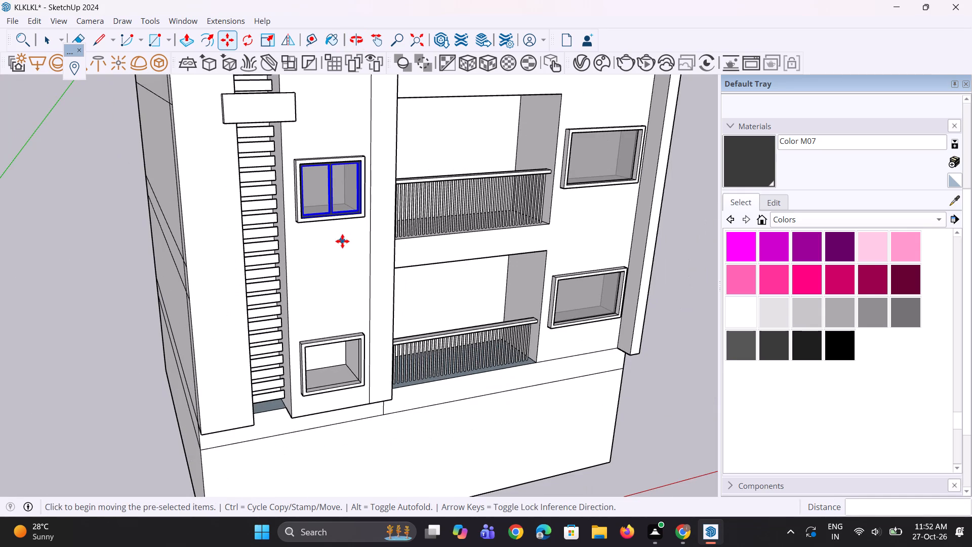
key("m")
scroll(362, 220, "up", 3)
scroll(362, 208, "up", 1, "ctrl")
left_click(361, 209)
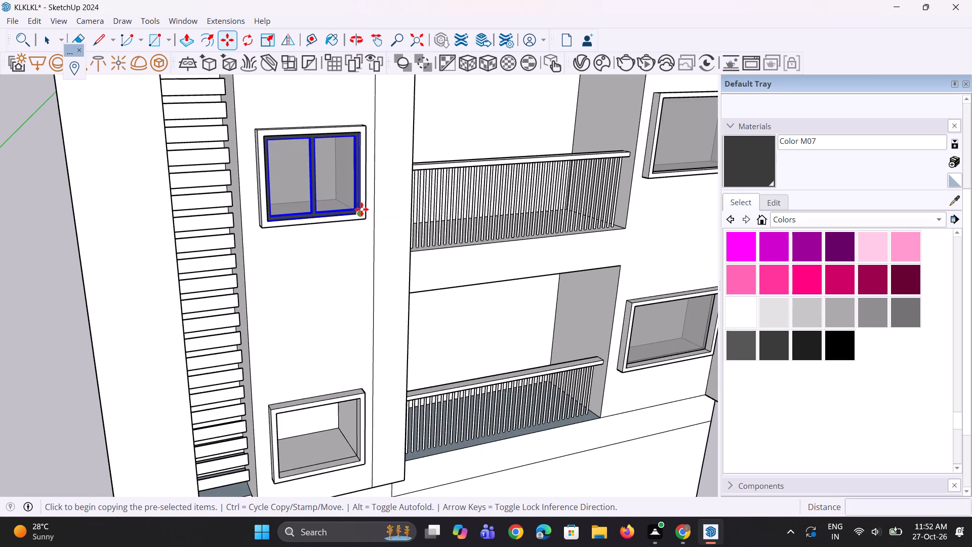
scroll(353, 457, "up", 3)
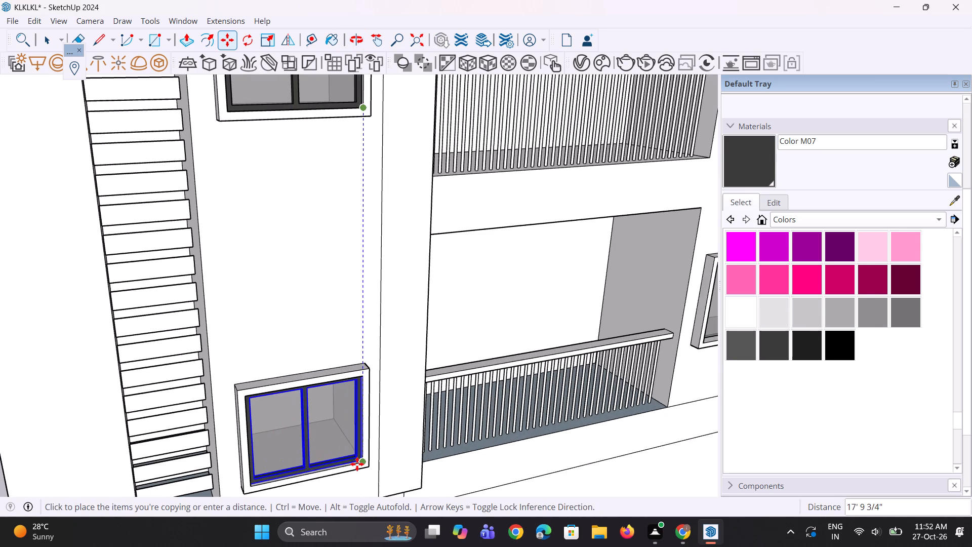
left_click(357, 464)
middle_click_drag(306, 396, 257, 310)
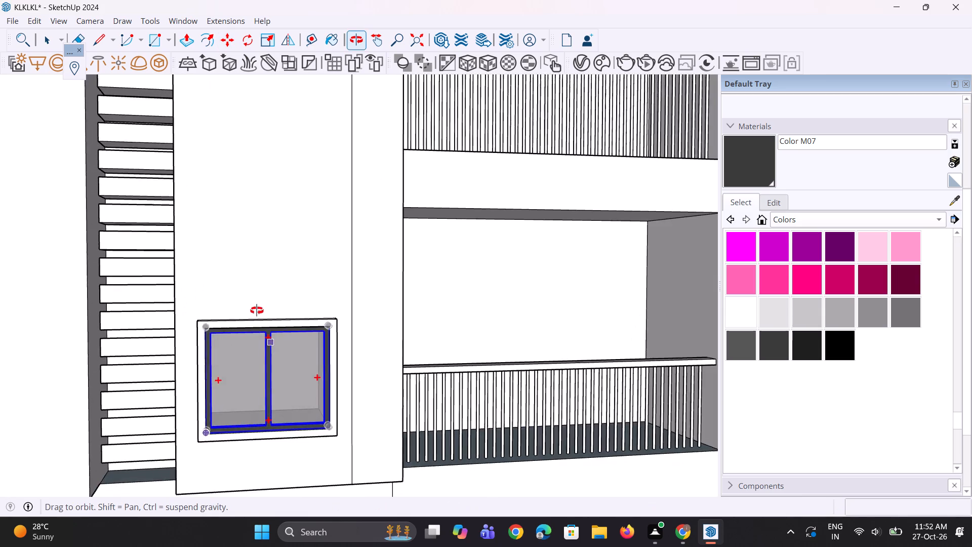
key("space")
middle_click_drag(257, 310, 257, 308)
key("space")
left_click(42, 359)
Push/Pull the border around the top window outward 8" to match the projecting surround below it.
middle_click_drag(375, 369, 182, 459)
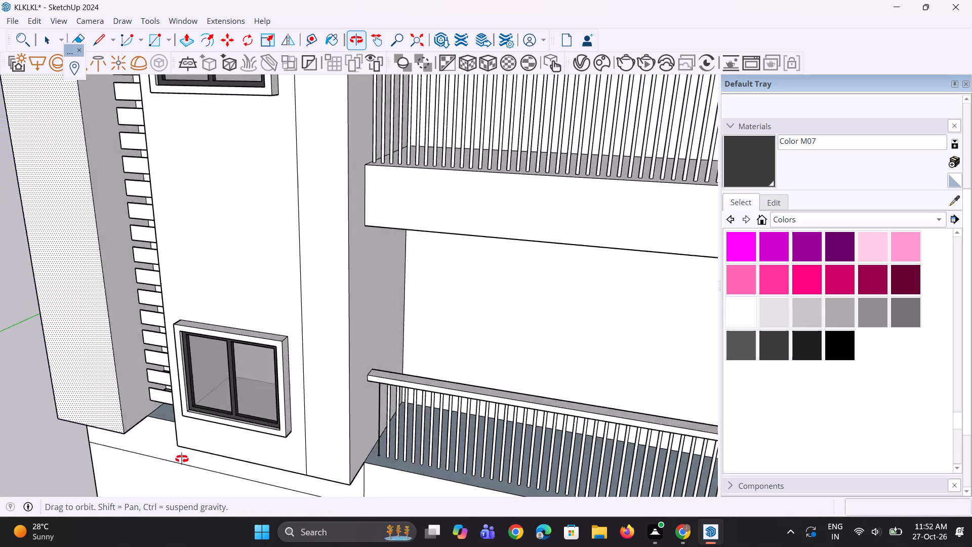
middle_click_drag(182, 459, 344, 427)
scroll(382, 398, "down", 15)
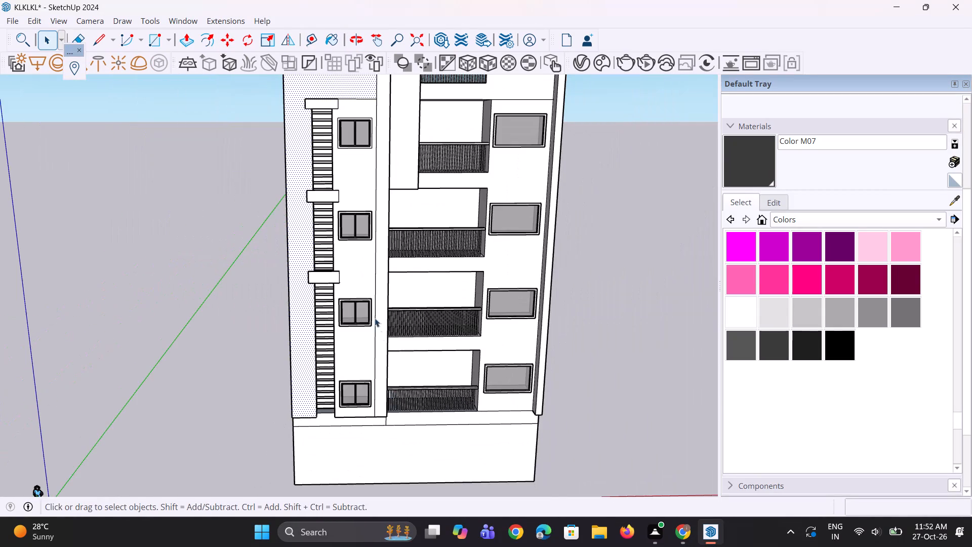
scroll(364, 109, "up", 10)
key("p")
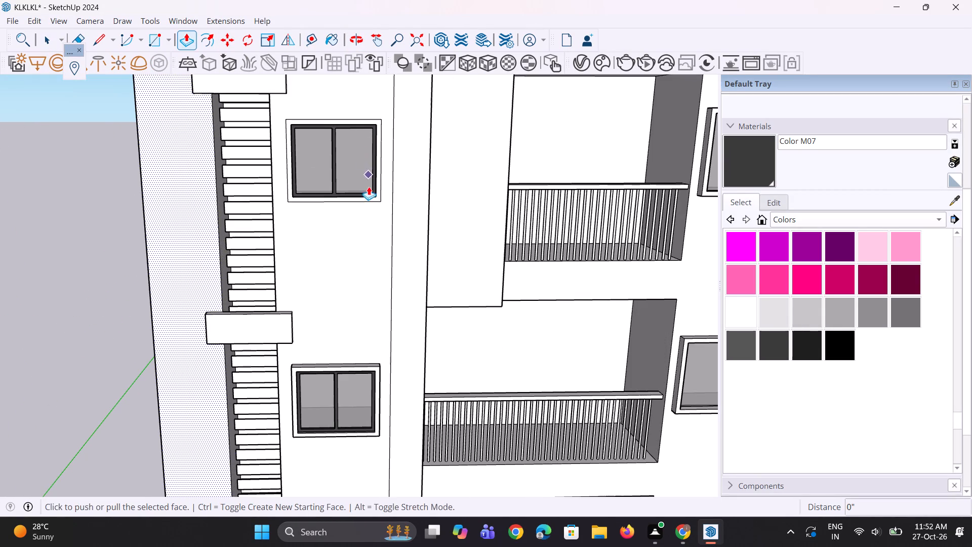
key("space")
scroll(377, 194, "up", 7)
key("space")
key("space")
left_click(376, 200)
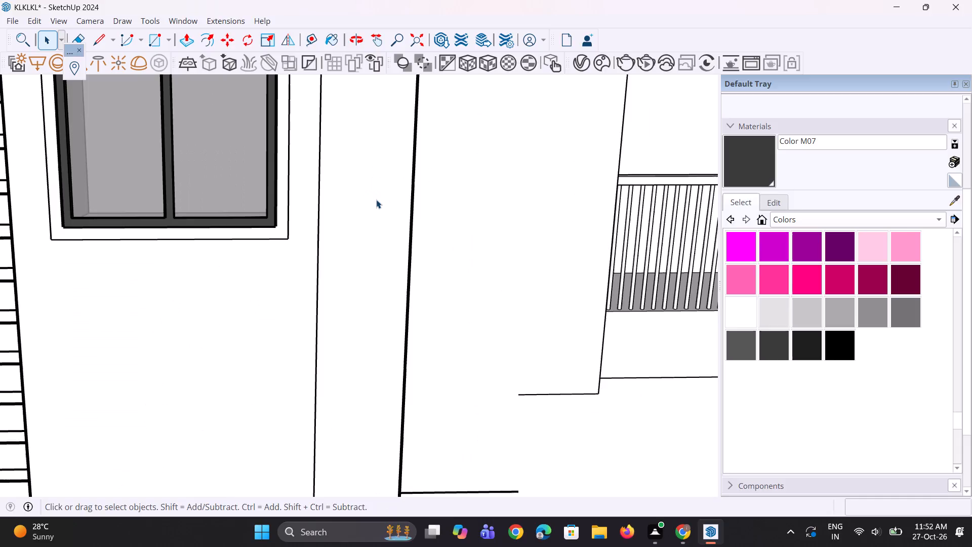
scroll(384, 221, "down", 3)
key("p")
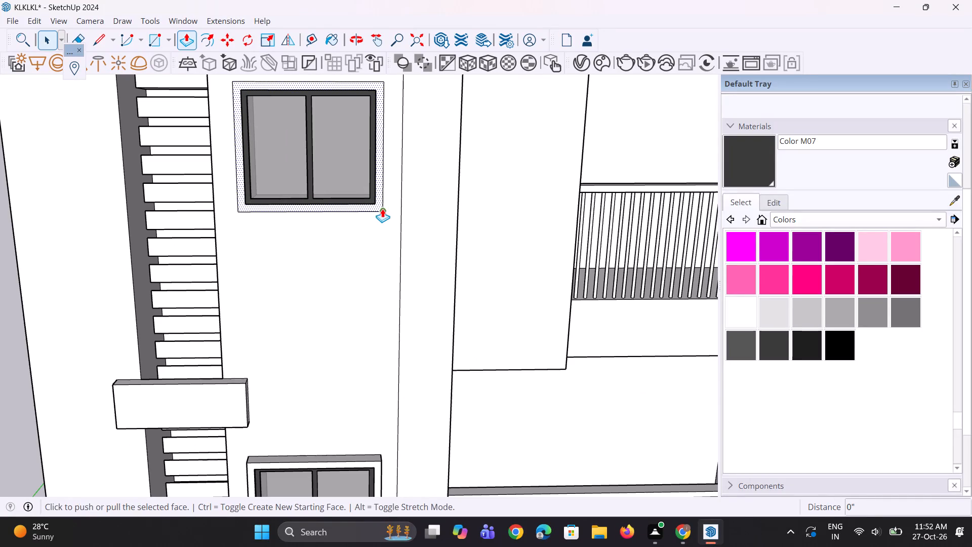
left_click(381, 206)
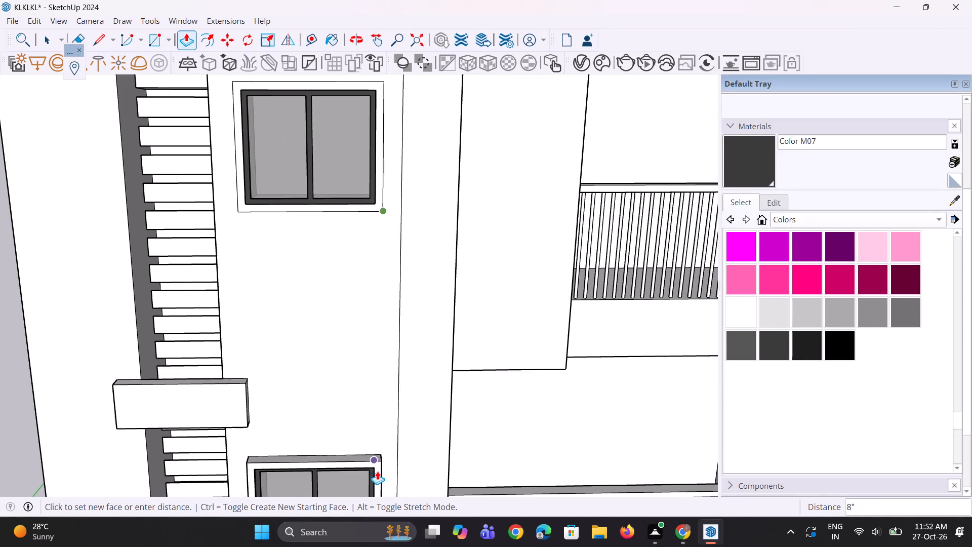
left_click(377, 471)
Examine the upper façade with its framed windows and the adjoining side wall with its floor-band lines.
middle_click_drag(310, 414, 378, 388)
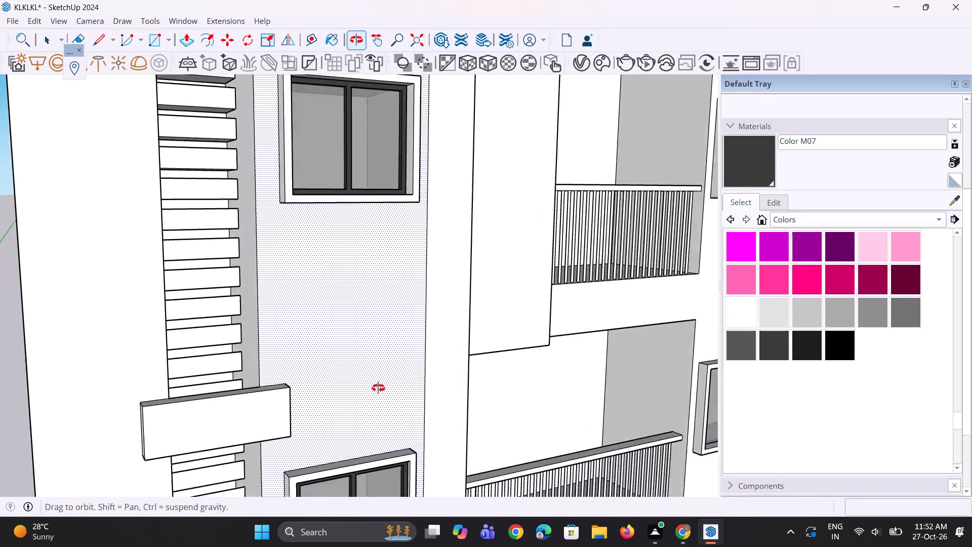
middle_click_drag(378, 388, 378, 388)
scroll(378, 388, "down", 1)
scroll(289, 371, "down", 12)
middle_click_drag(373, 368, 360, 308)
scroll(360, 308, "up", 1)
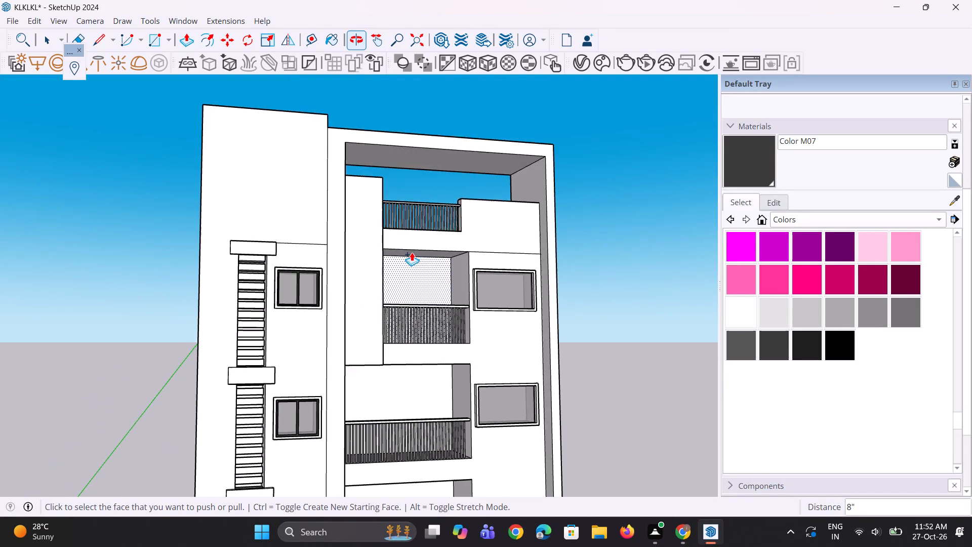
scroll(416, 246, "down", 10)
scroll(355, 279, "up", 2)
middle_click_drag(336, 307, 399, 331)
scroll(274, 267, "up", 8)
middle_click_drag(276, 265, 277, 265)
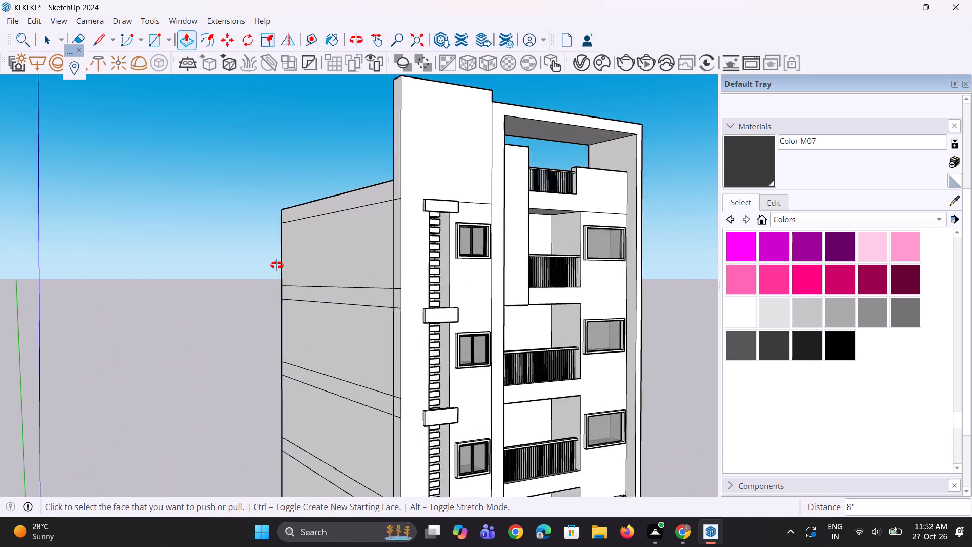
middle_click_drag(277, 265, 282, 262)
scroll(358, 289, "up", 3)
scroll(477, 294, "up", 1)
middle_click_drag(477, 294, 476, 269)
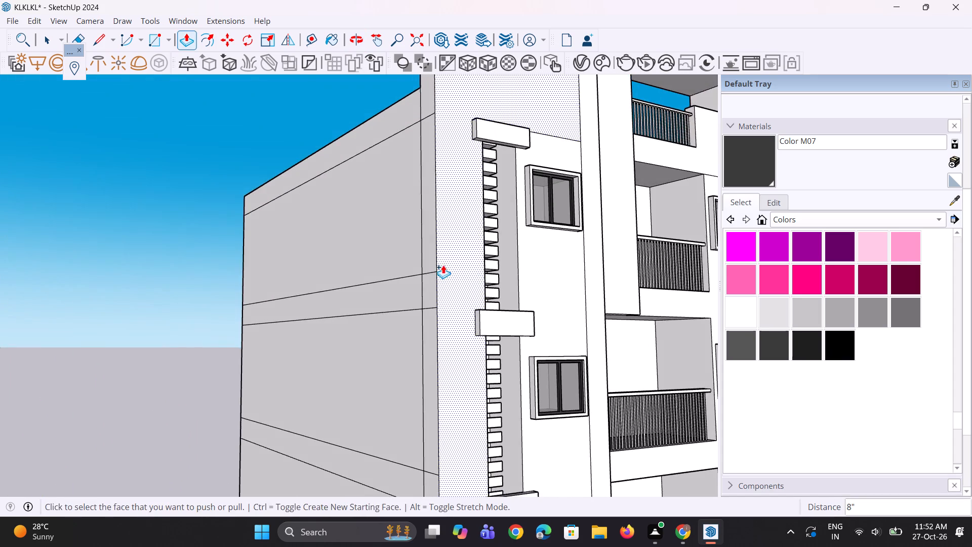
scroll(443, 265, "up", 2)
middle_click_drag(441, 265, 486, 289)
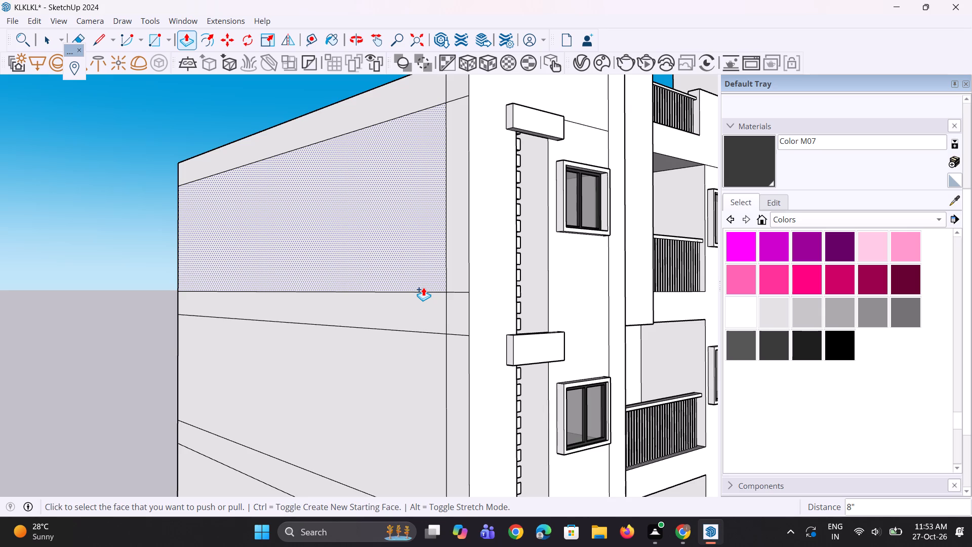
Erase the two horizontal lines of the uppermost mid-wall floor band on the side wall, including the adjoining vertical seam and leftover corner segments.
scroll(383, 270, "down", 2)
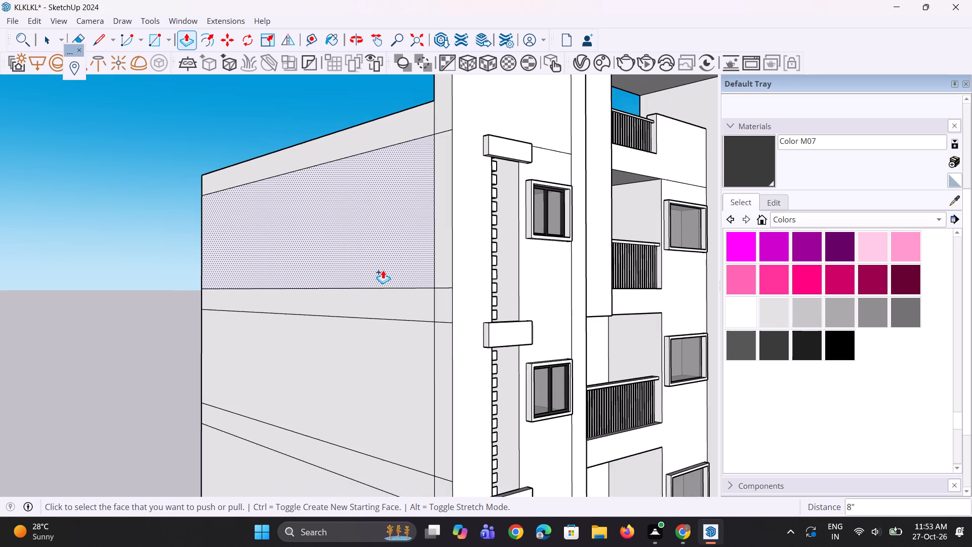
middle_click_drag(368, 281, 383, 282)
key("e")
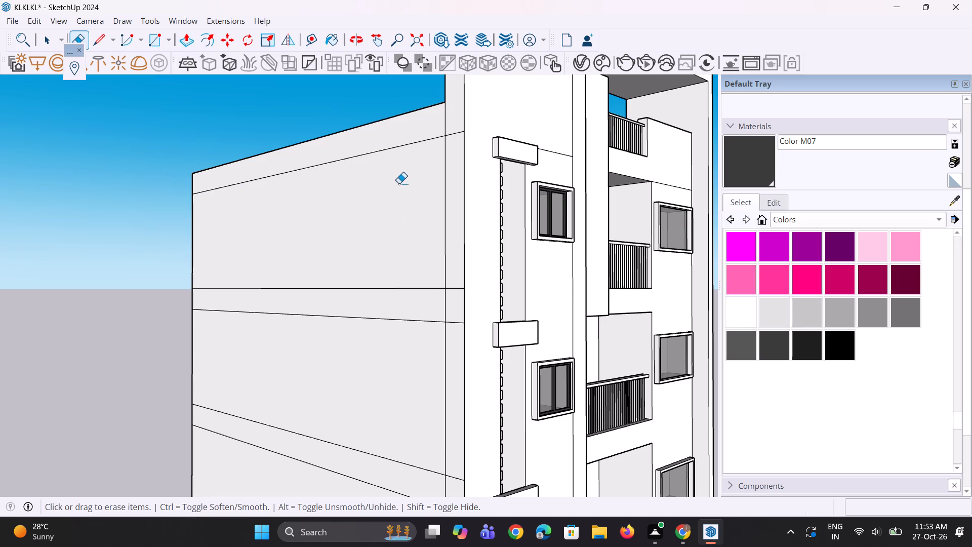
left_click_drag(377, 283, 377, 313)
left_click_drag(377, 313, 378, 320)
left_click(445, 303)
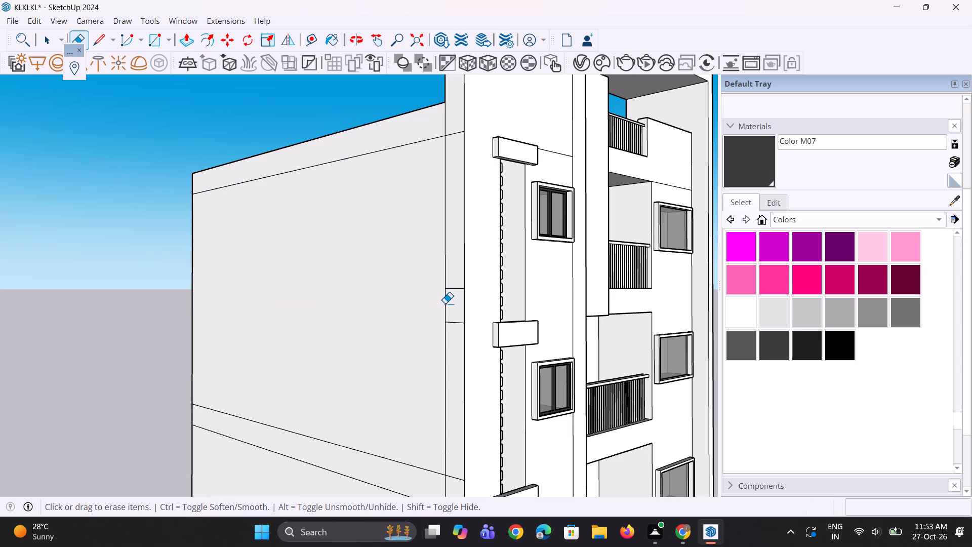
left_click(451, 287)
left_click(444, 281)
left_click_drag(449, 320, 449, 325)
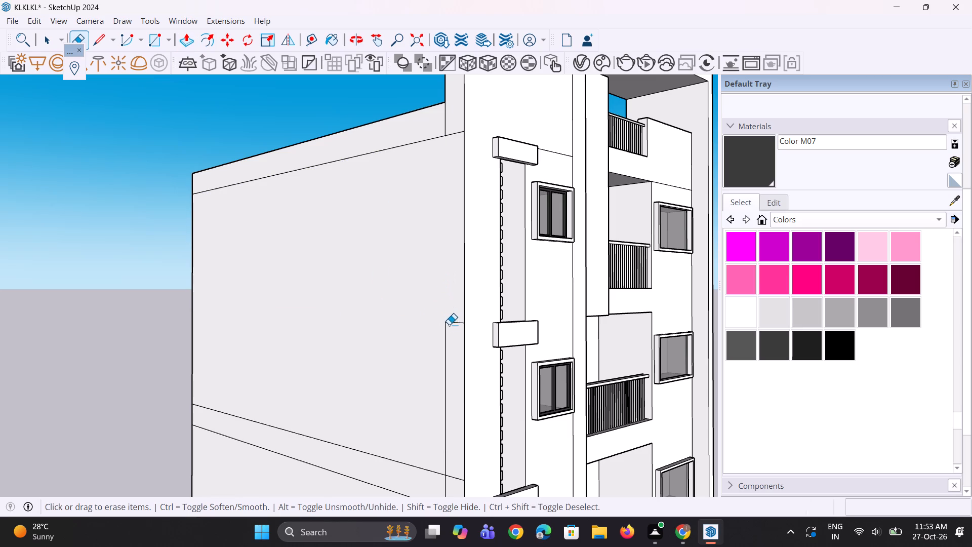
left_click_drag(449, 325, 444, 339)
Erase the two lines of the next floor band down the side wall, with the adjoining vertical seam and leftover corner segment.
scroll(351, 194, "down", 5)
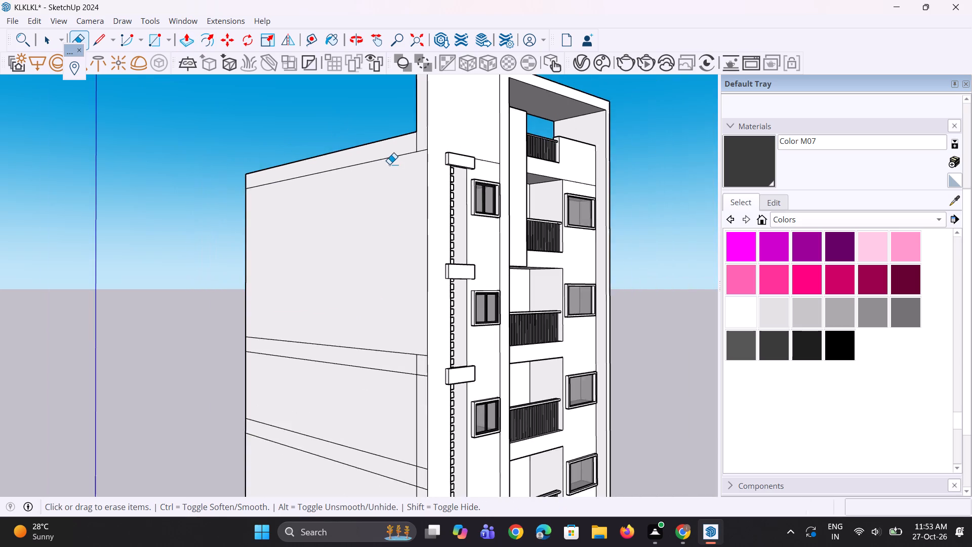
scroll(390, 171, "down", 5)
scroll(381, 323, "up", 8)
left_click_drag(412, 262, 429, 290)
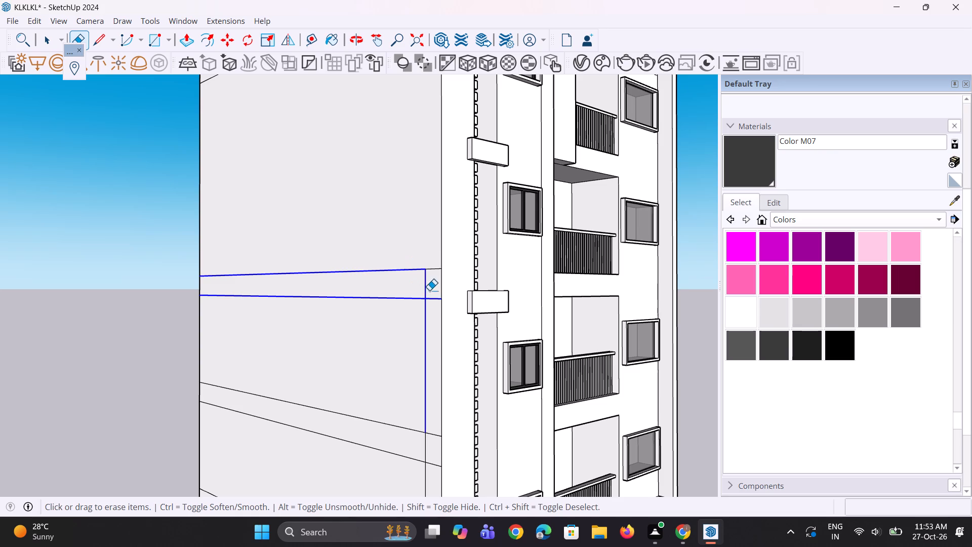
left_click_drag(429, 290, 420, 283)
scroll(371, 221, "down", 4)
left_click_drag(416, 253, 416, 263)
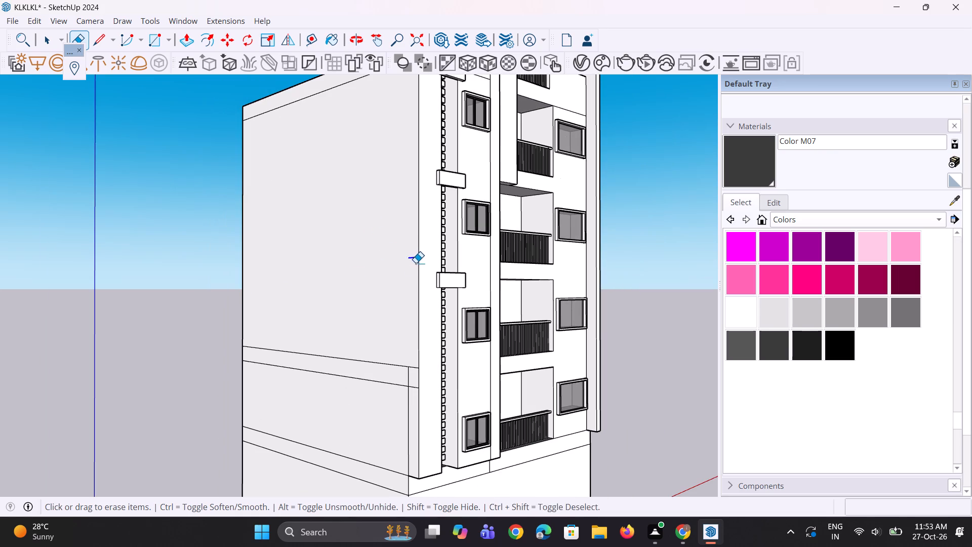
left_click_drag(416, 263, 415, 263)
Erase the side wall's floor band just above the lowest one, including its two horizontal lines, vertical seam and leftover corner segments.
scroll(340, 339, "down", 3)
scroll(345, 398, "up", 7)
middle_click_drag(379, 383, 545, 367)
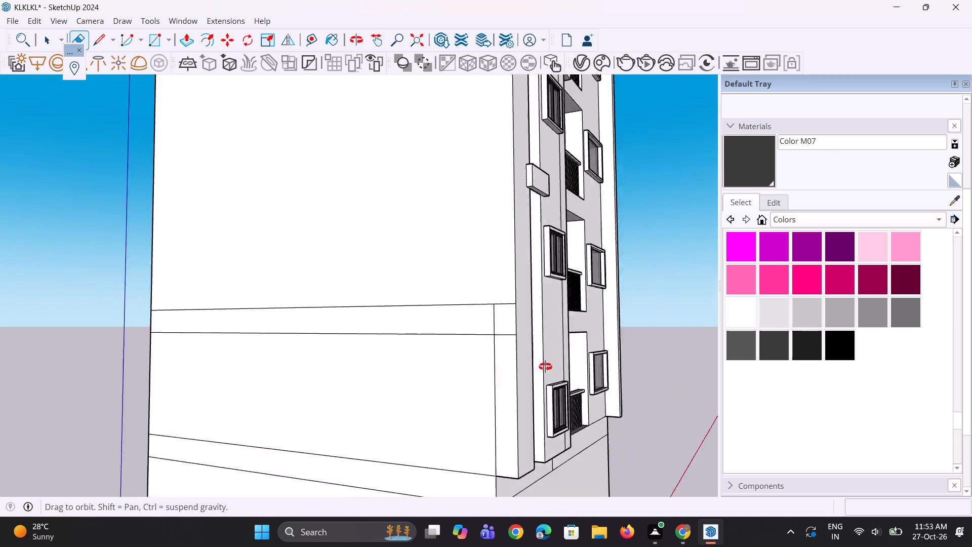
middle_click_drag(545, 367, 83, 380)
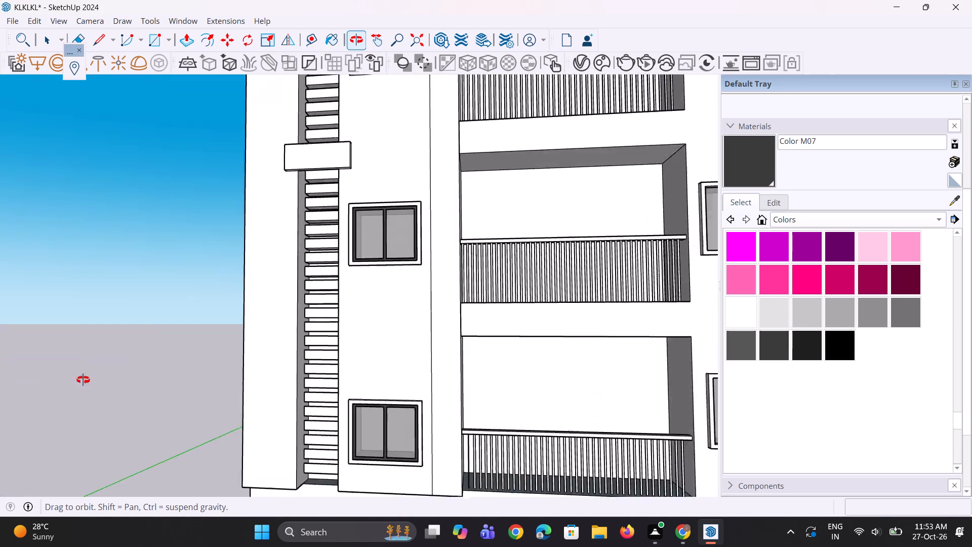
middle_click_drag(83, 380, 43, 341)
middle_click_drag(356, 296, 358, 321)
scroll(327, 296, "down", 3)
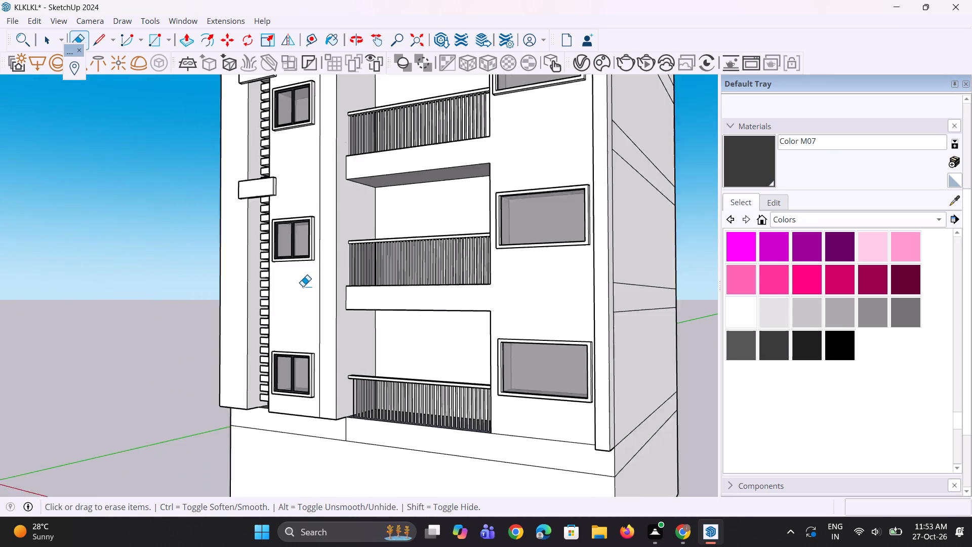
scroll(303, 286, "down", 9)
middle_click_drag(424, 271, 965, 295)
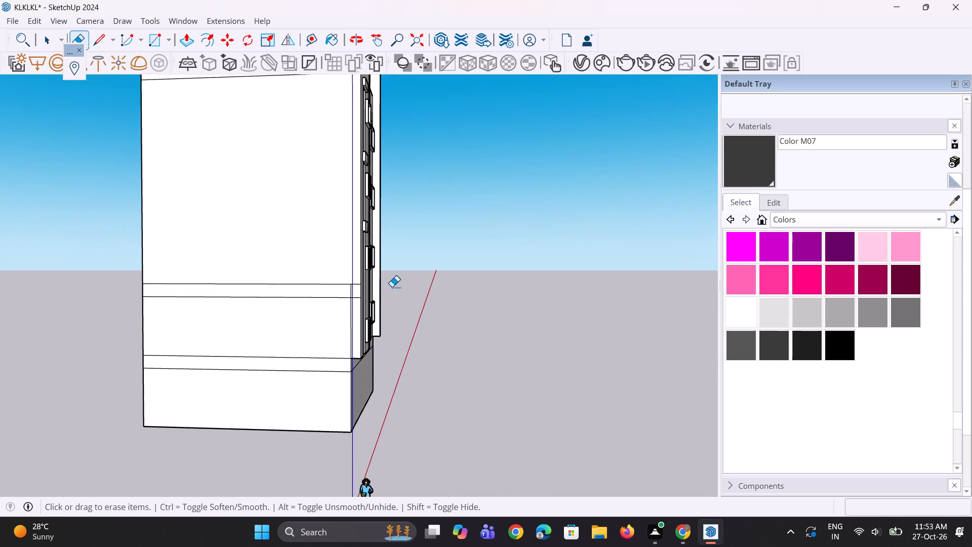
scroll(287, 304, "up", 4)
left_click_drag(312, 269, 312, 286)
scroll(366, 296, "up", 2)
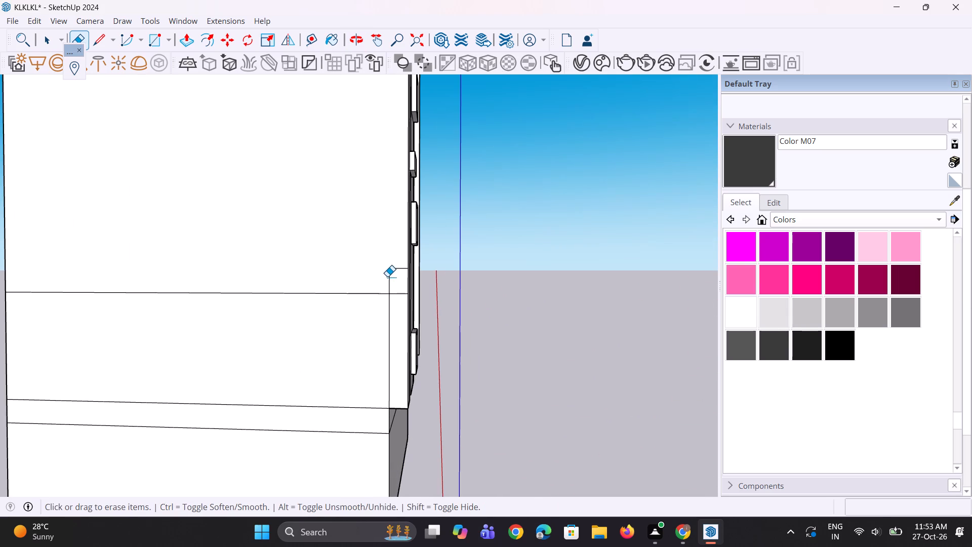
left_click_drag(387, 277, 398, 267)
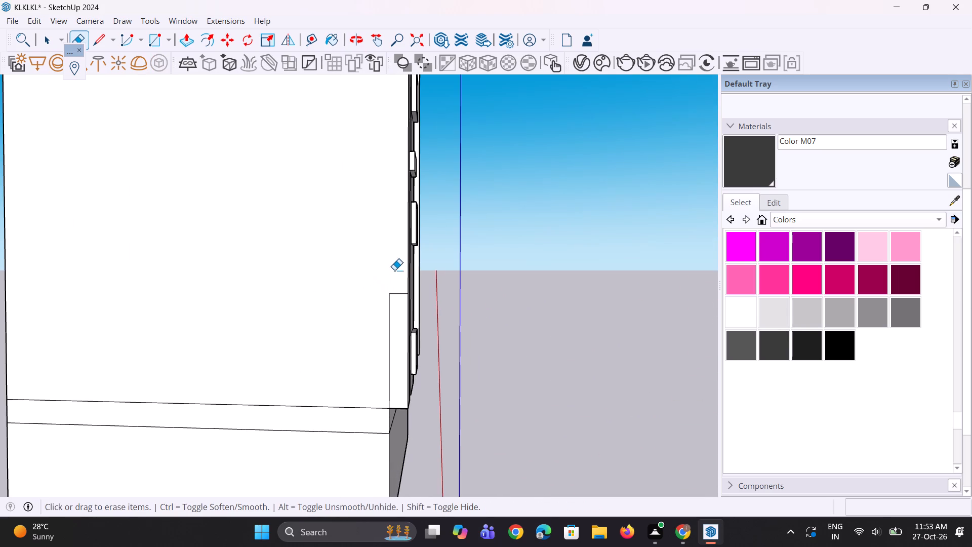
left_click_drag(392, 277, 388, 312)
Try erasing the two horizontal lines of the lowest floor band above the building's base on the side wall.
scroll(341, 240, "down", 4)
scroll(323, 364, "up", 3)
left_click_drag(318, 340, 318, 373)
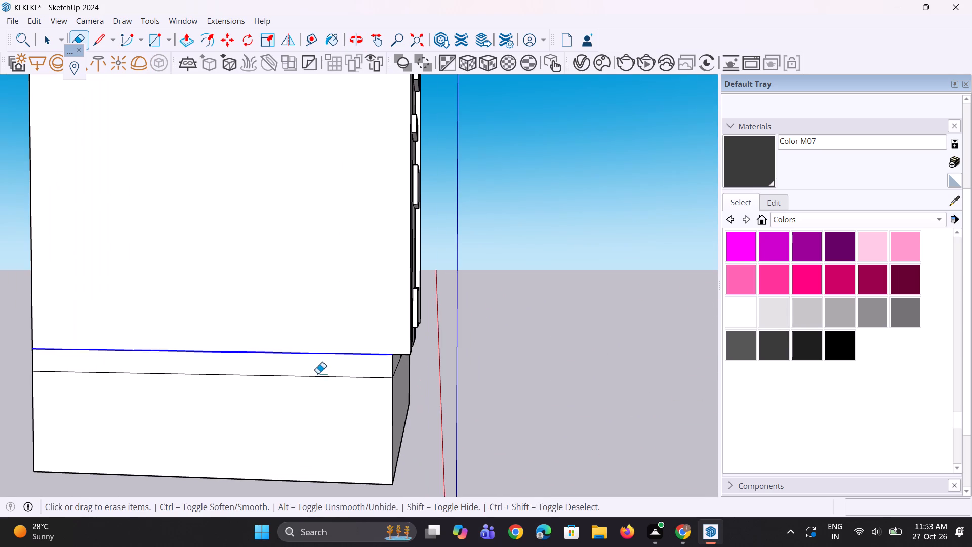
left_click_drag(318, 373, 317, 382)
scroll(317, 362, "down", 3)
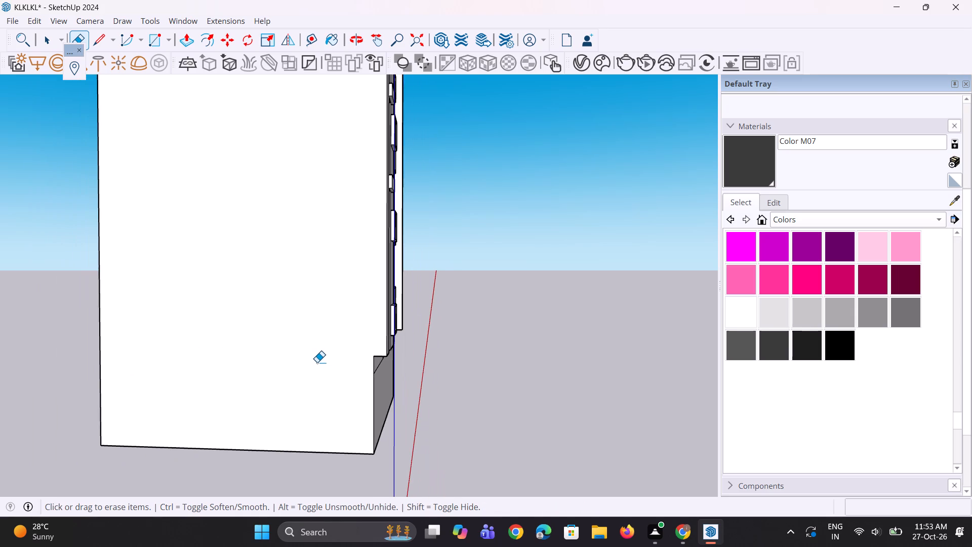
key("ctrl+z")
Copy the side wall's vertical front corner edge back to the rear edge of the tall façade column.
middle_click_drag(320, 364, 220, 379)
scroll(268, 392, "down", 6)
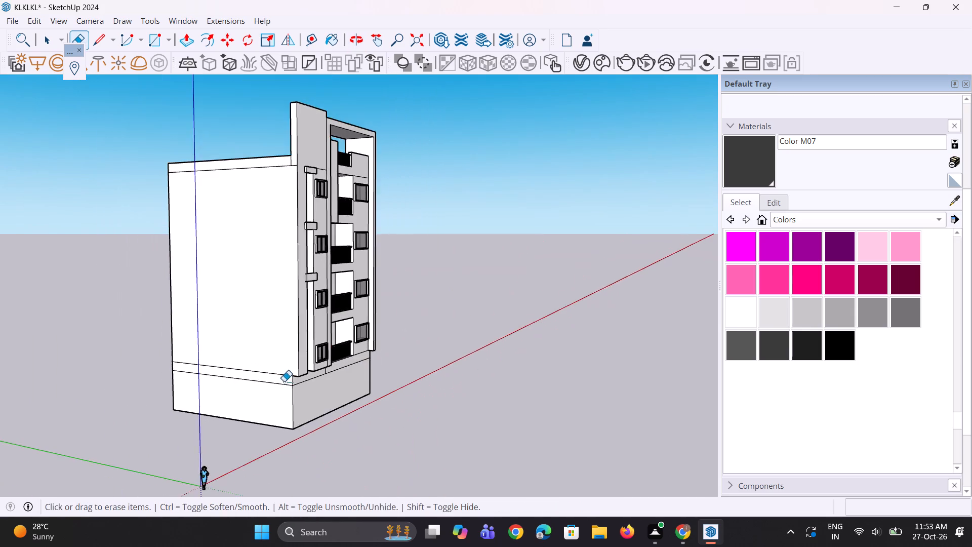
middle_click_drag(287, 376, 354, 339)
key("space")
key("space")
scroll(313, 242, "up", 5)
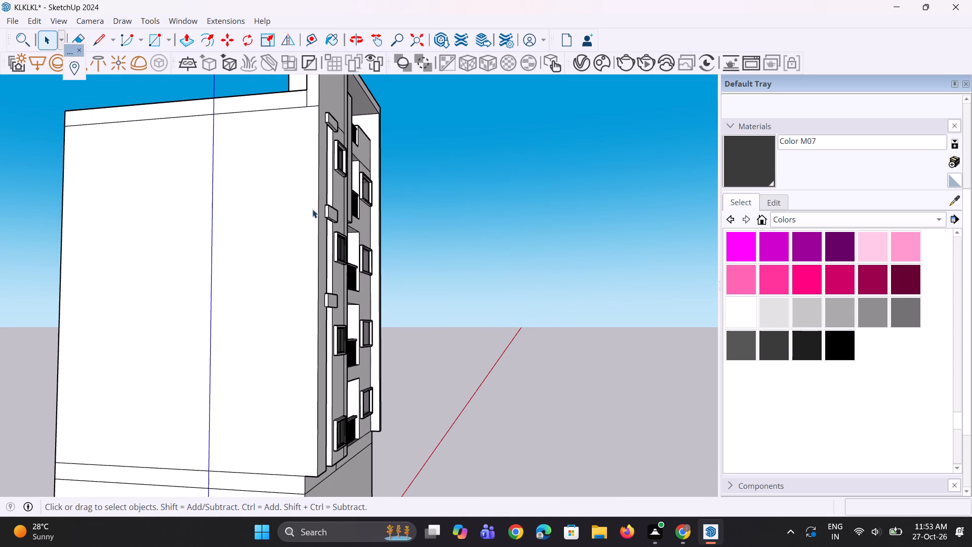
left_click(318, 213)
scroll(318, 213, "down", 4)
scroll(286, 315, "up", 1)
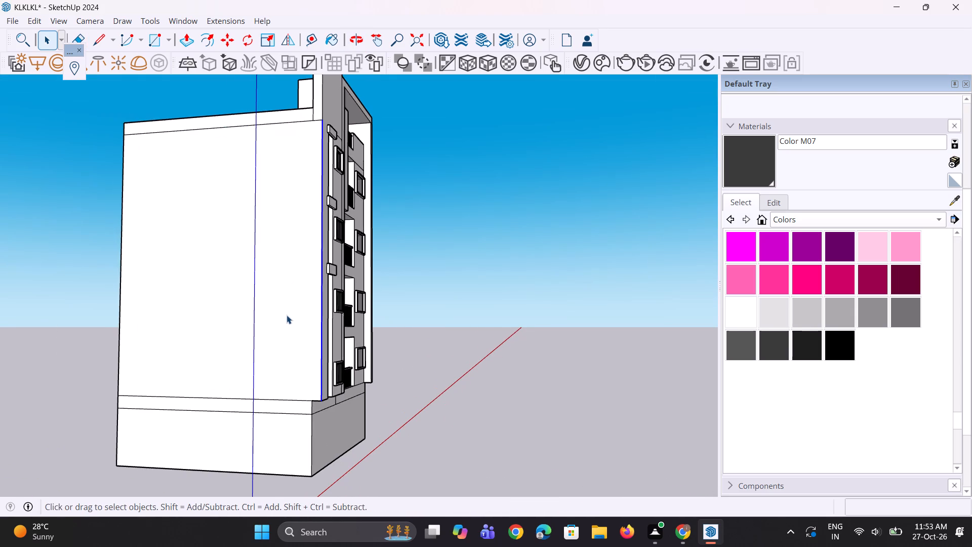
scroll(339, 350, "down", 3)
scroll(348, 170, "up", 4)
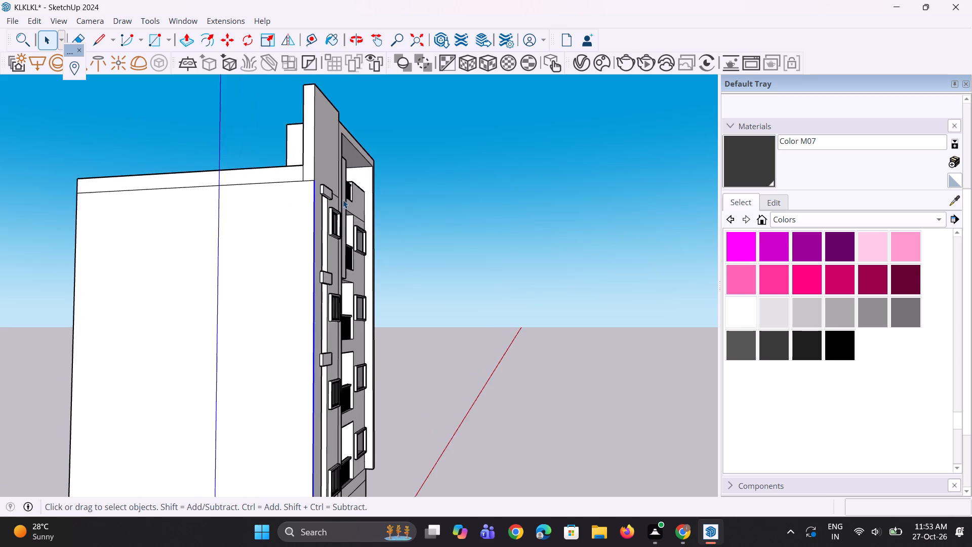
scroll(321, 162, "up", 5)
key("m")
scroll(318, 167, "up", 2)
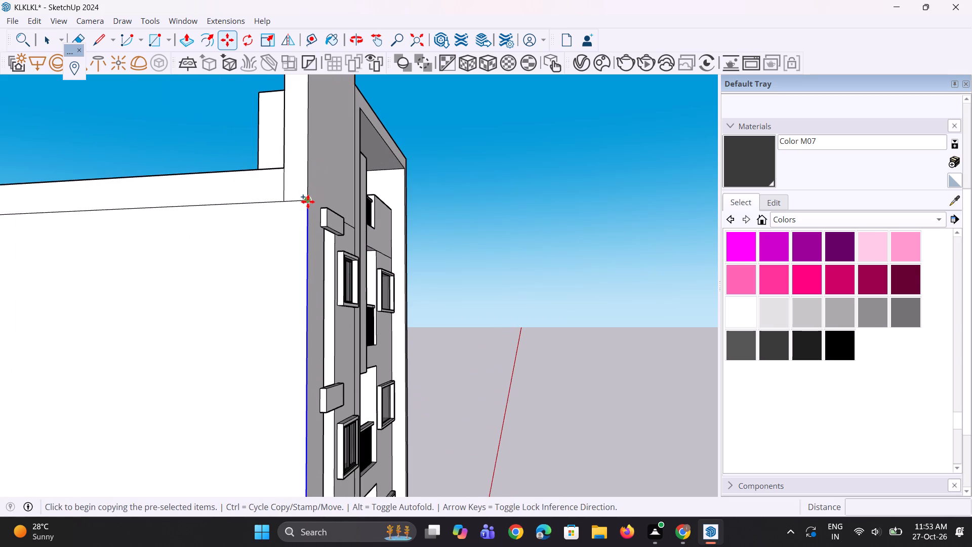
left_click(308, 202)
left_click(284, 202)
scroll(343, 221, "down", 5)
key("space")
key("space")
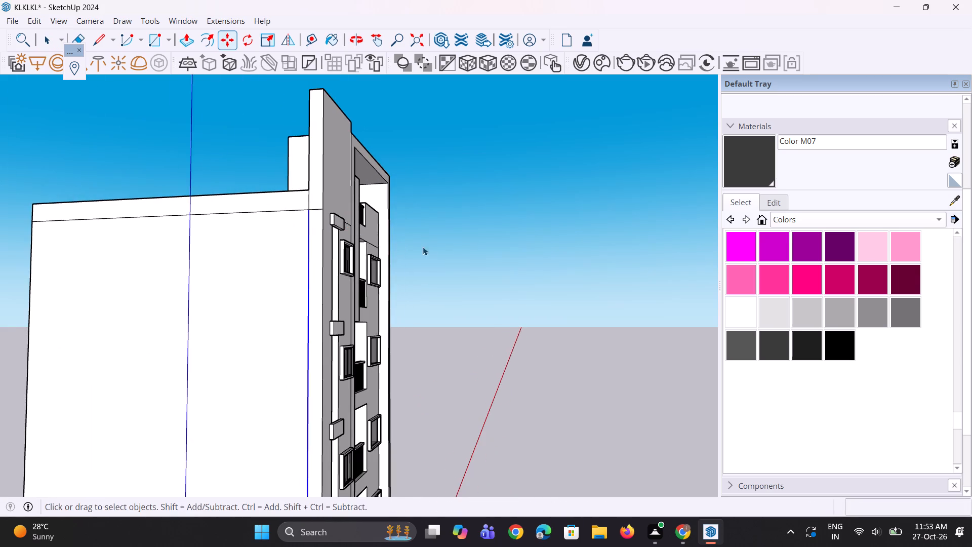
Copy the vertical line about 9' 2 5/8" farther back along the side wall's top line.
middle_click_drag(430, 246, 342, 271)
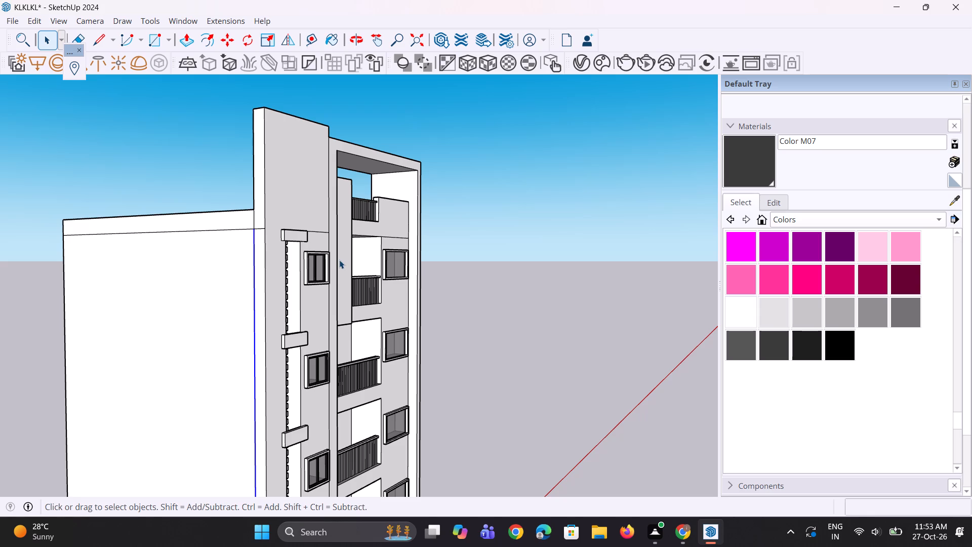
scroll(372, 255, "down", 3)
scroll(340, 258, "up", 2)
key("m")
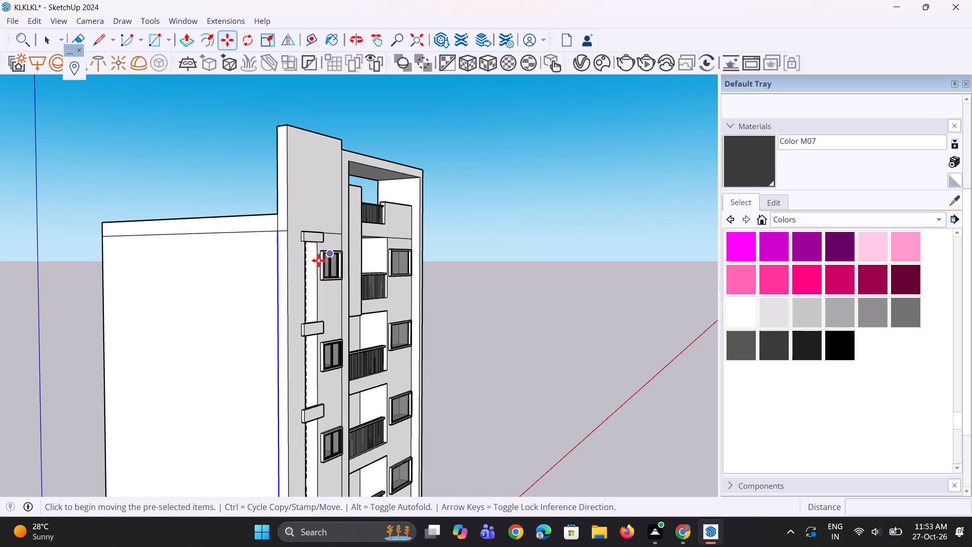
scroll(292, 248, "up", 1)
left_click(275, 230)
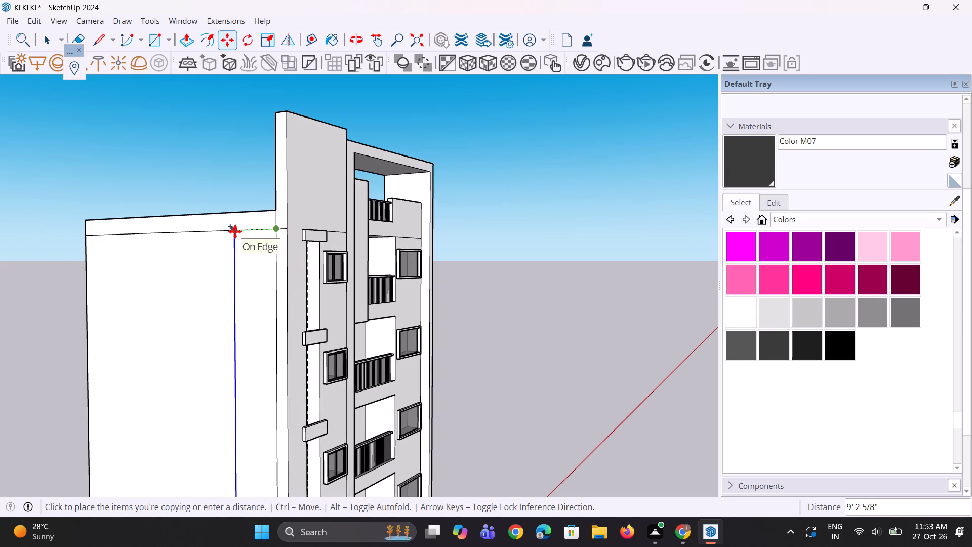
left_click(235, 231)
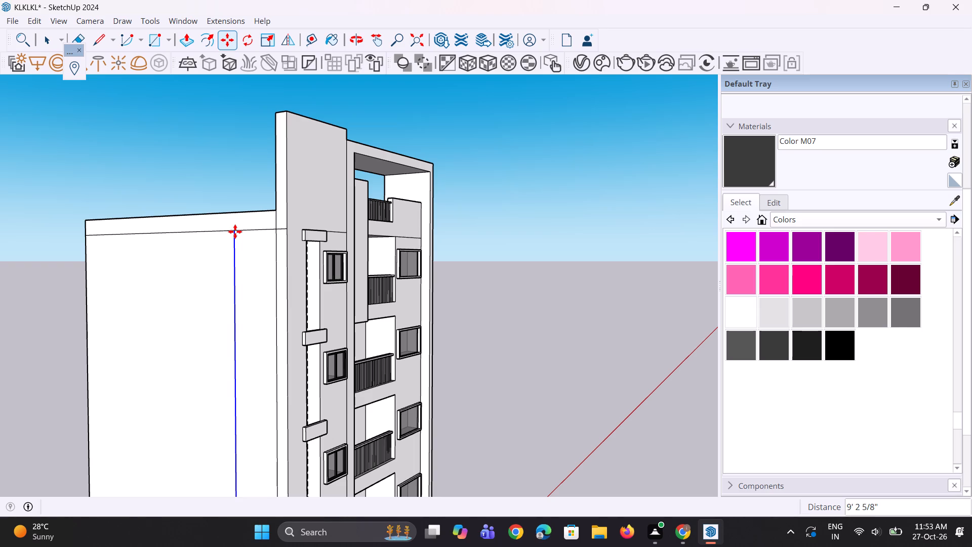
Copy the new vertical line another 5' toward the rear of the side wall to outline a strip.
key("m")
scroll(233, 231, "up", 1)
middle_click_drag(233, 232, 328, 251)
scroll(285, 245, "up", 1)
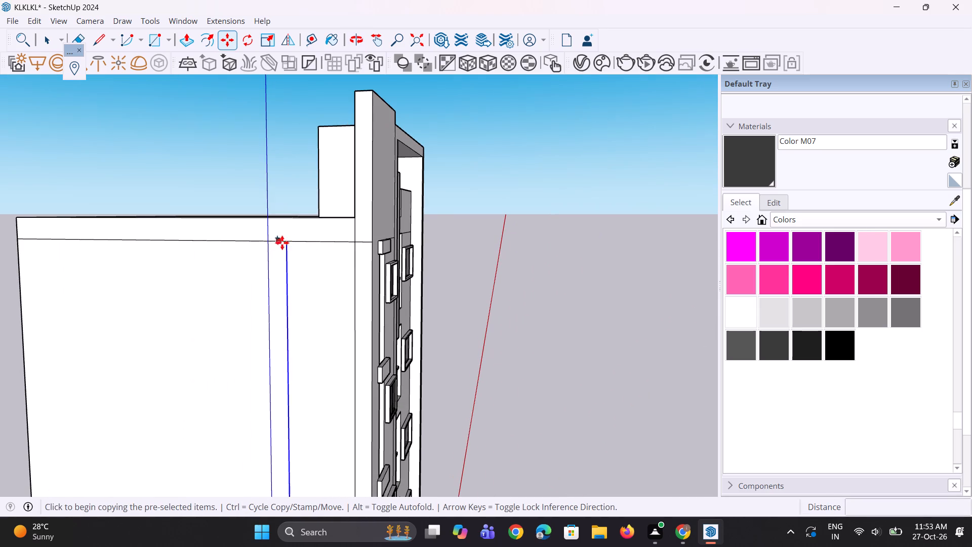
left_click(284, 243)
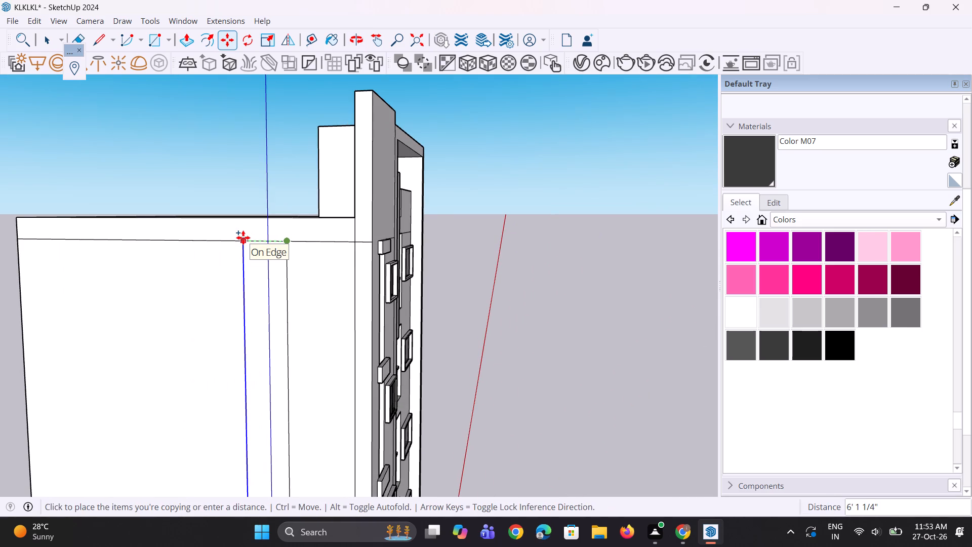
key("5")
key("apostrophe")
key("Return")
middle_click_drag(255, 239, 266, 241)
key("space")
scroll(279, 227, "down", 4)
key("space")
key("space")
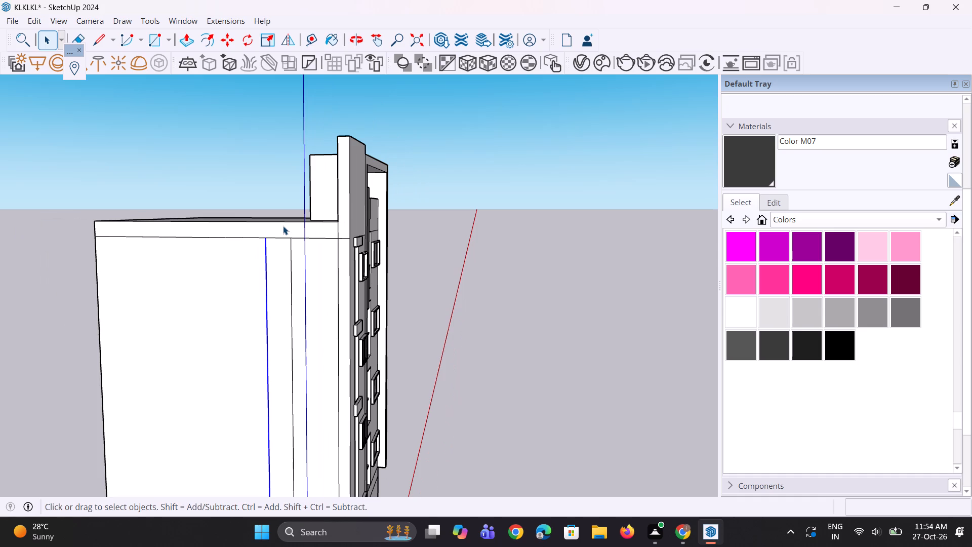
Copy the strip's rear vertical line about 10' 5 3/16" farther back along the side wall.
scroll(294, 235, "down", 3)
middle_click_drag(302, 238, 339, 240)
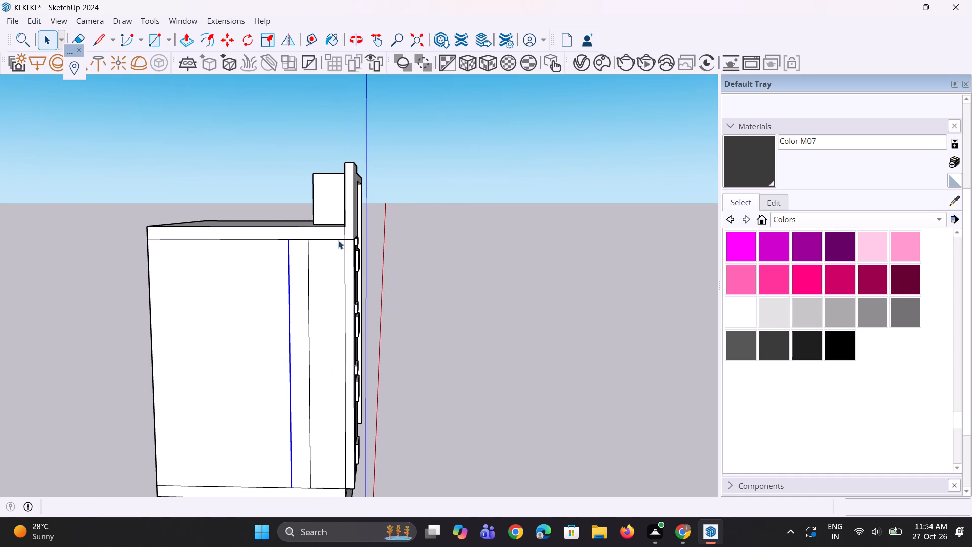
scroll(281, 257, "up", 2)
key("m")
left_click(284, 234)
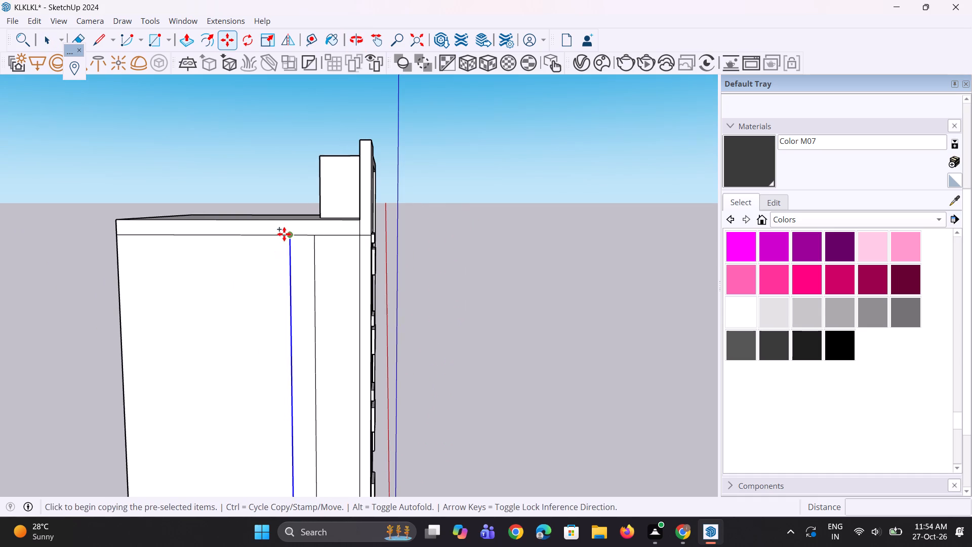
left_click(239, 232)
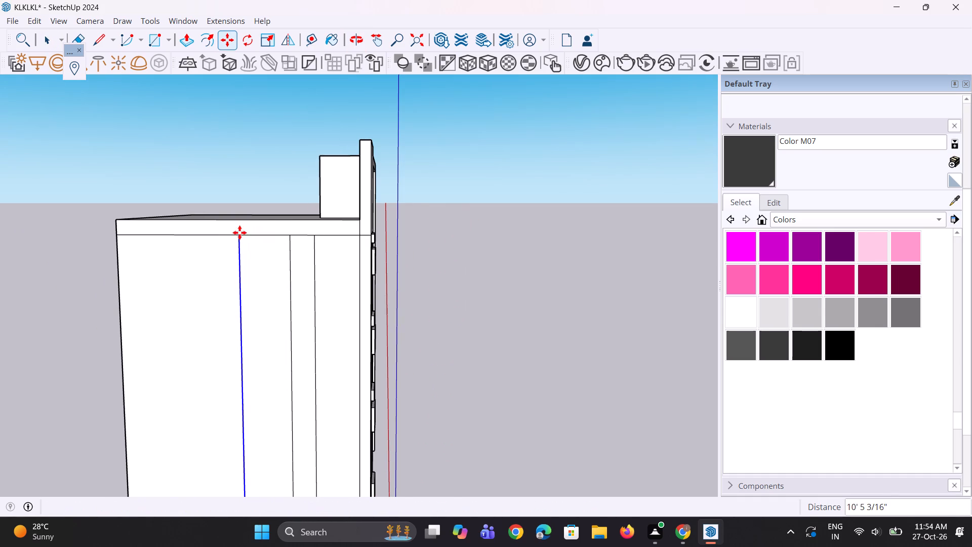
Copy that vertical line about 8' 6 3/8" farther toward the rear of the side wall.
key("m")
scroll(238, 234, "up", 3)
left_click(237, 237)
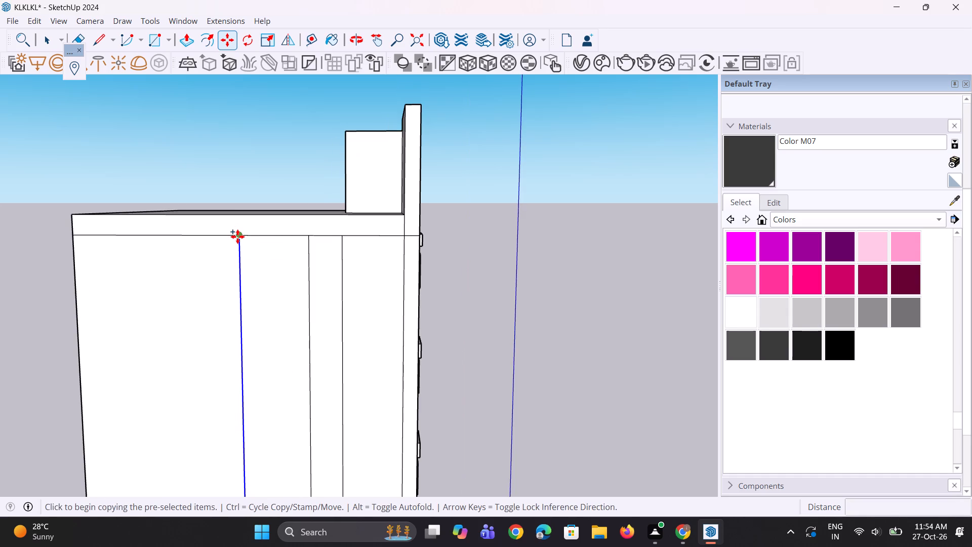
left_click(183, 234)
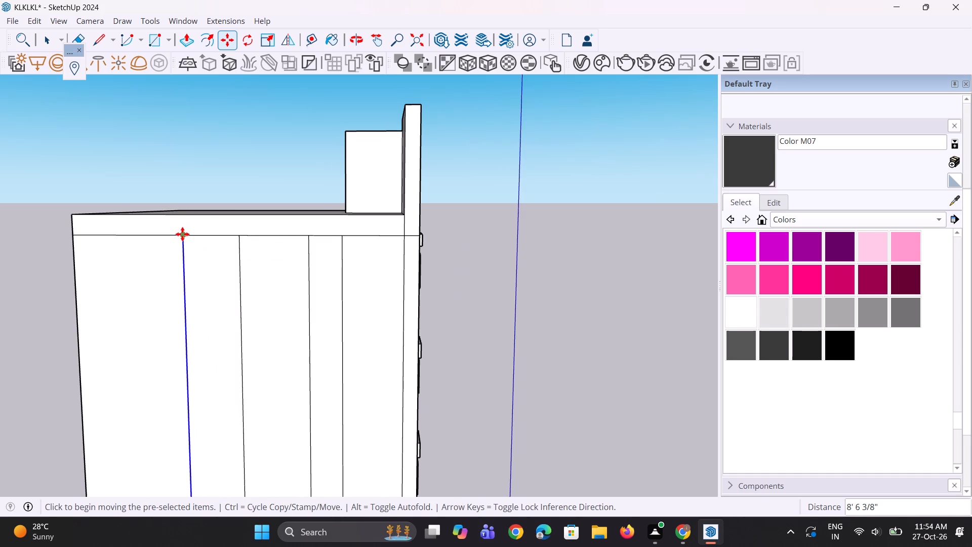
Copy the rearmost vertical line another 5' back to outline a second narrow strip on the side wall.
key("m")
left_click(182, 236)
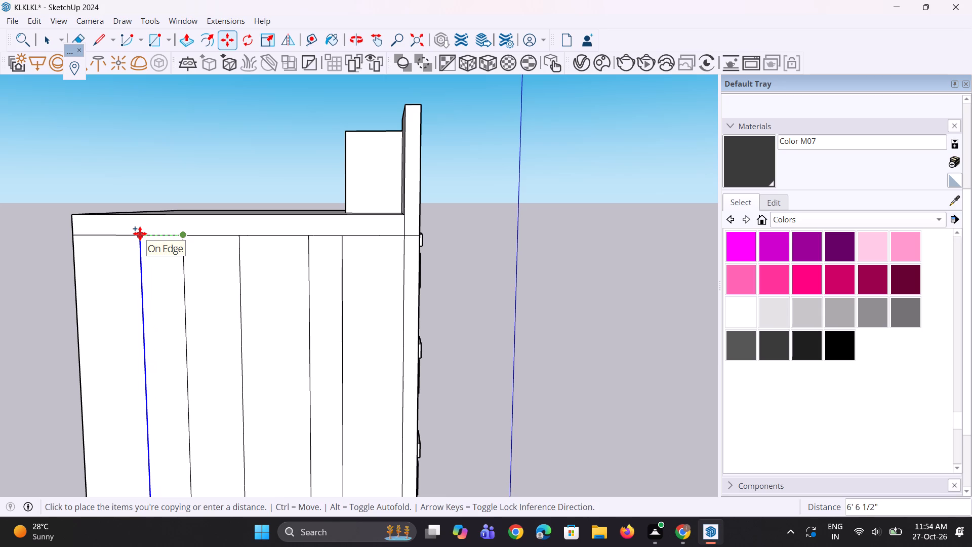
type("5'")
key("Return")
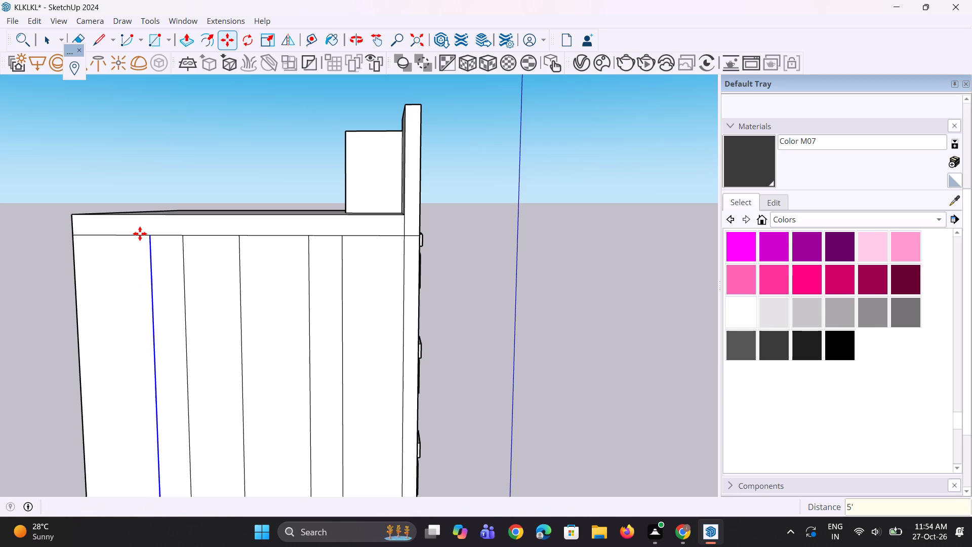
middle_click_drag(140, 233, 143, 228)
key("space")
key("space")
Move the rear narrow strip on the side wall about 11 3/16" farther toward the rear.
scroll(154, 224, "down", 4)
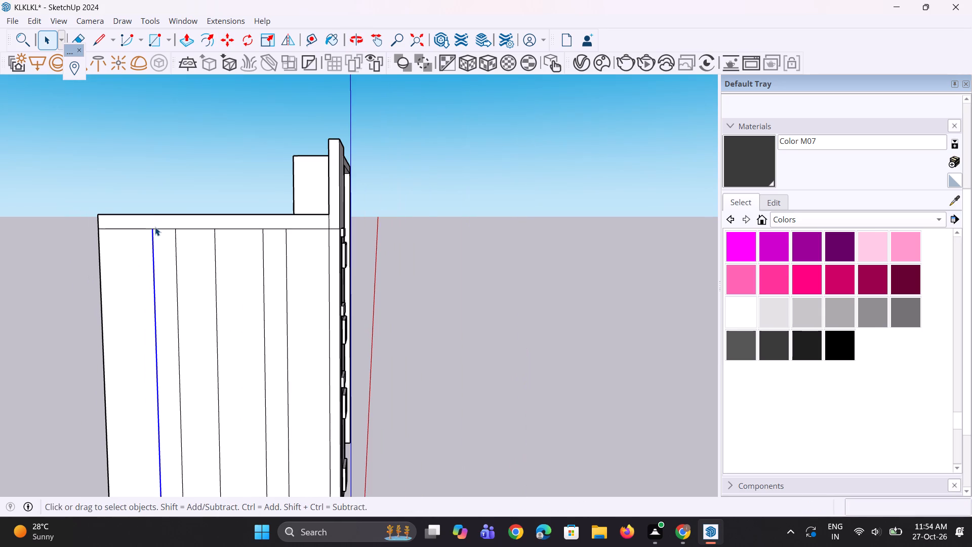
middle_click_drag(157, 228, 215, 241)
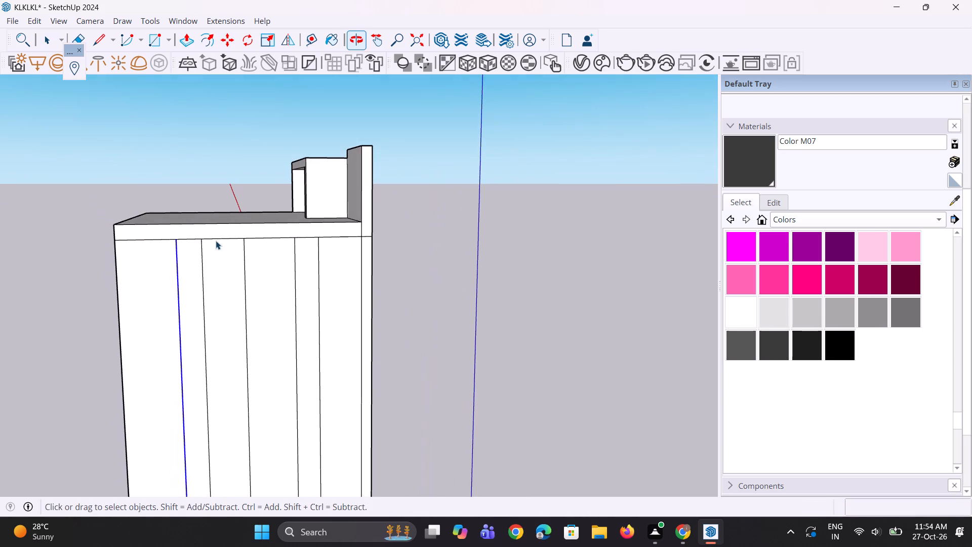
scroll(187, 262, "up", 2)
left_click(187, 286)
scroll(188, 286, "up", 2)
key("m")
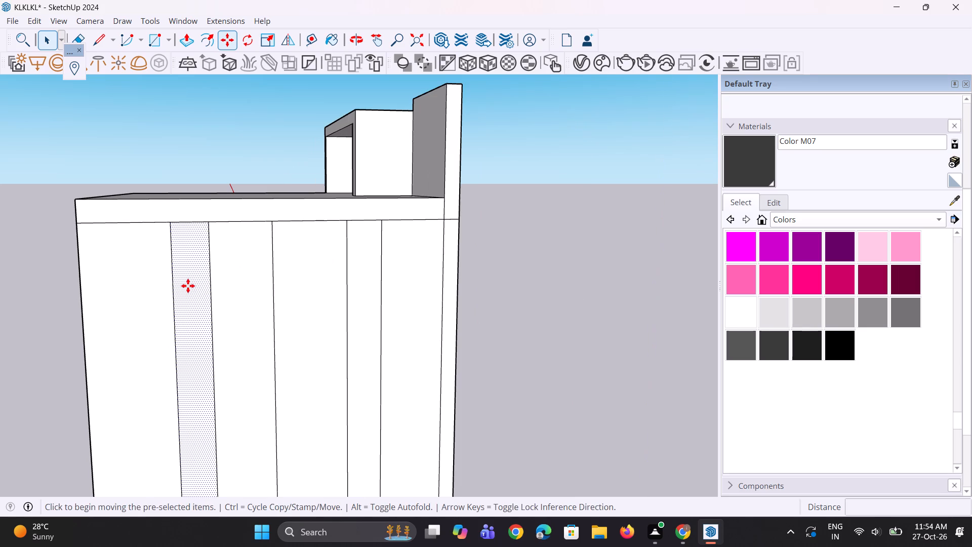
left_click(188, 286)
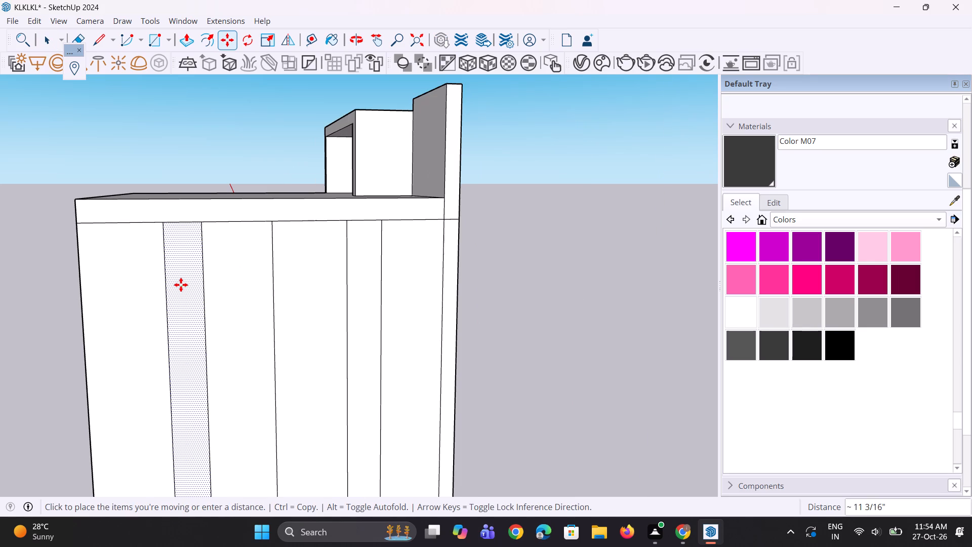
left_click(181, 285)
key("space")
key("space")
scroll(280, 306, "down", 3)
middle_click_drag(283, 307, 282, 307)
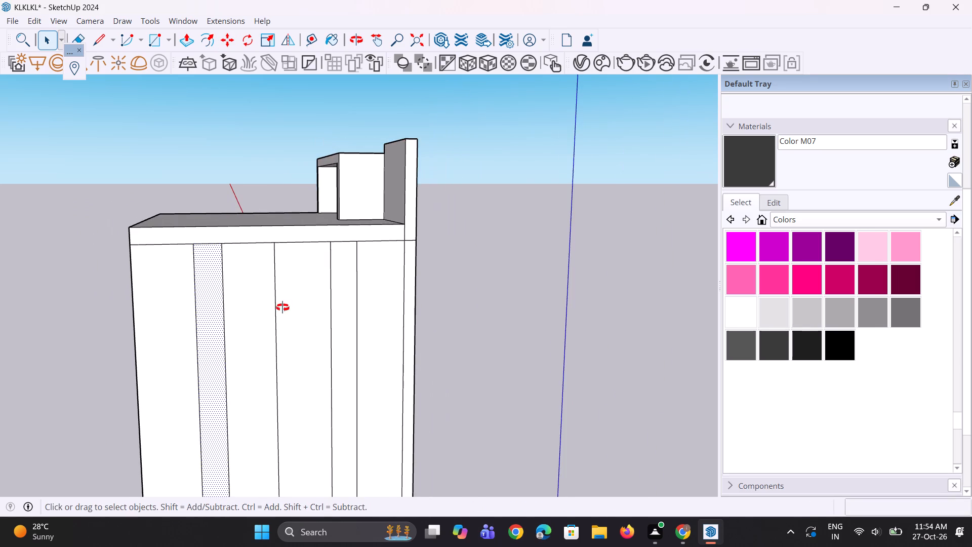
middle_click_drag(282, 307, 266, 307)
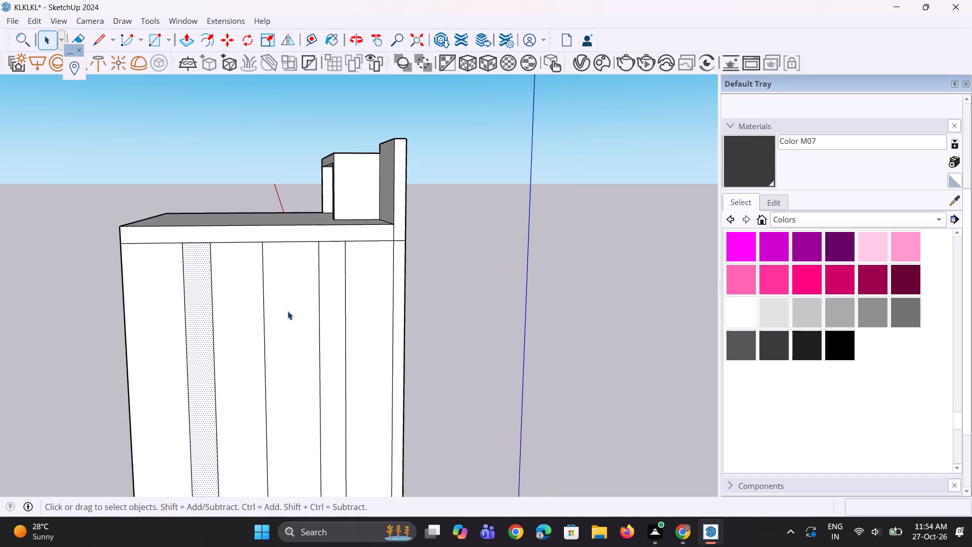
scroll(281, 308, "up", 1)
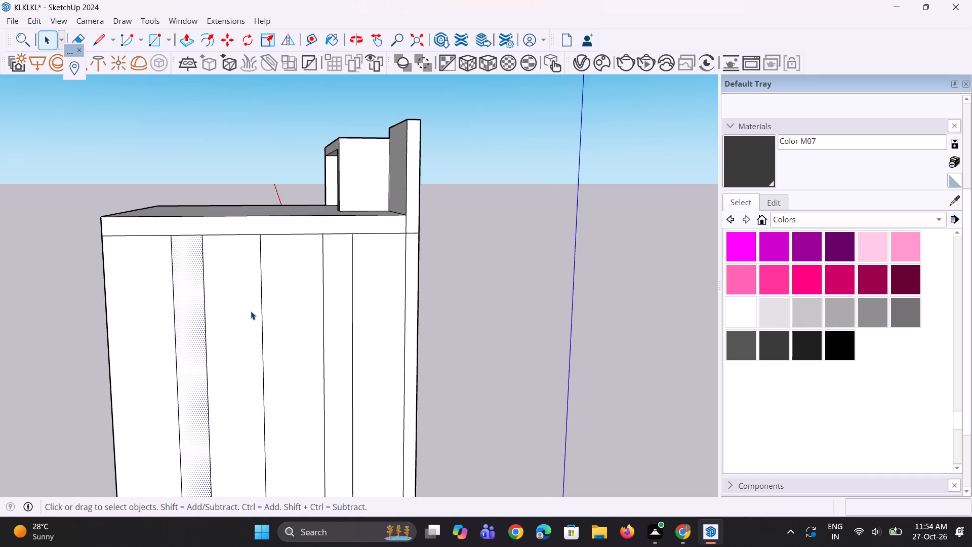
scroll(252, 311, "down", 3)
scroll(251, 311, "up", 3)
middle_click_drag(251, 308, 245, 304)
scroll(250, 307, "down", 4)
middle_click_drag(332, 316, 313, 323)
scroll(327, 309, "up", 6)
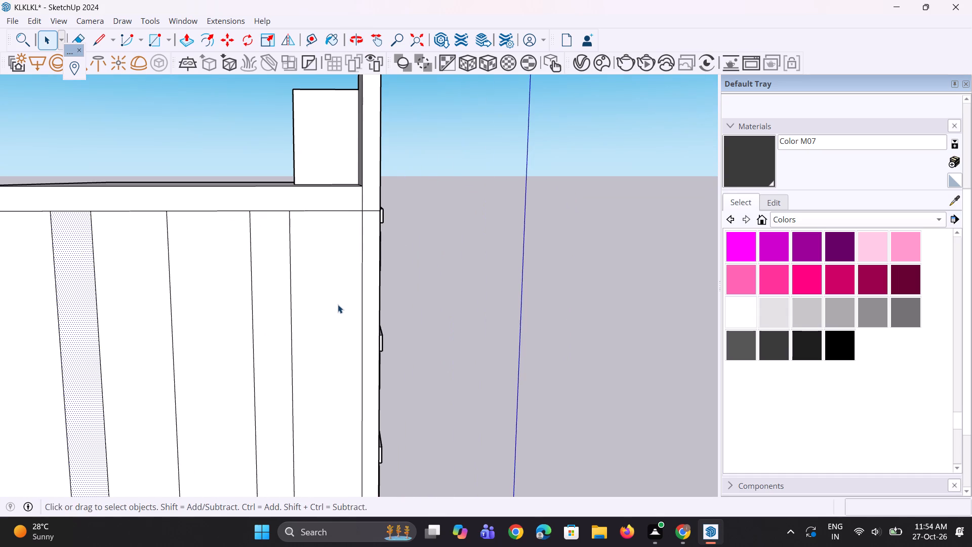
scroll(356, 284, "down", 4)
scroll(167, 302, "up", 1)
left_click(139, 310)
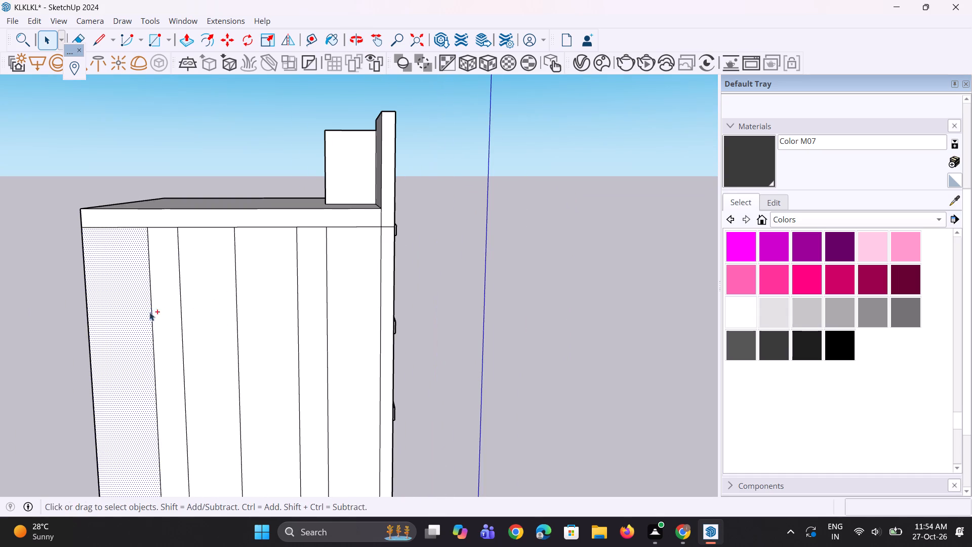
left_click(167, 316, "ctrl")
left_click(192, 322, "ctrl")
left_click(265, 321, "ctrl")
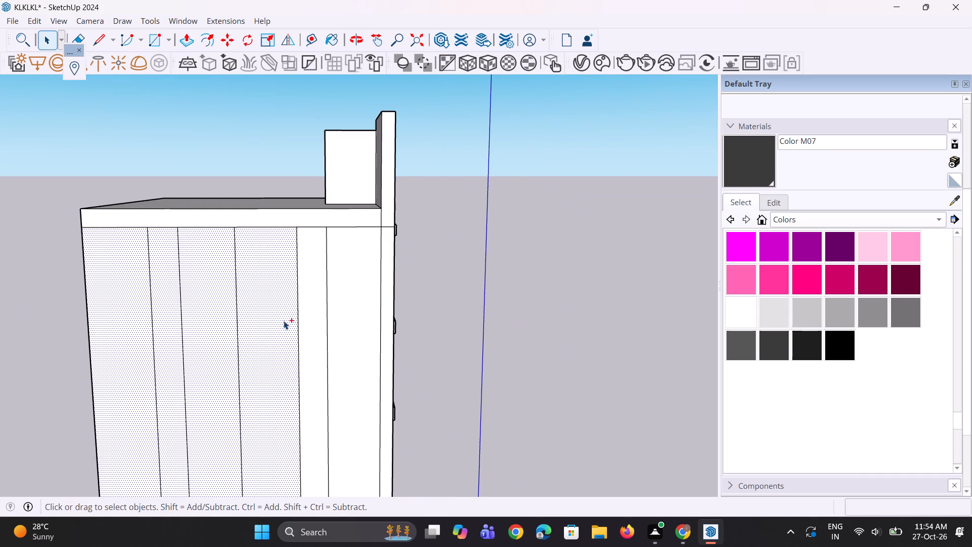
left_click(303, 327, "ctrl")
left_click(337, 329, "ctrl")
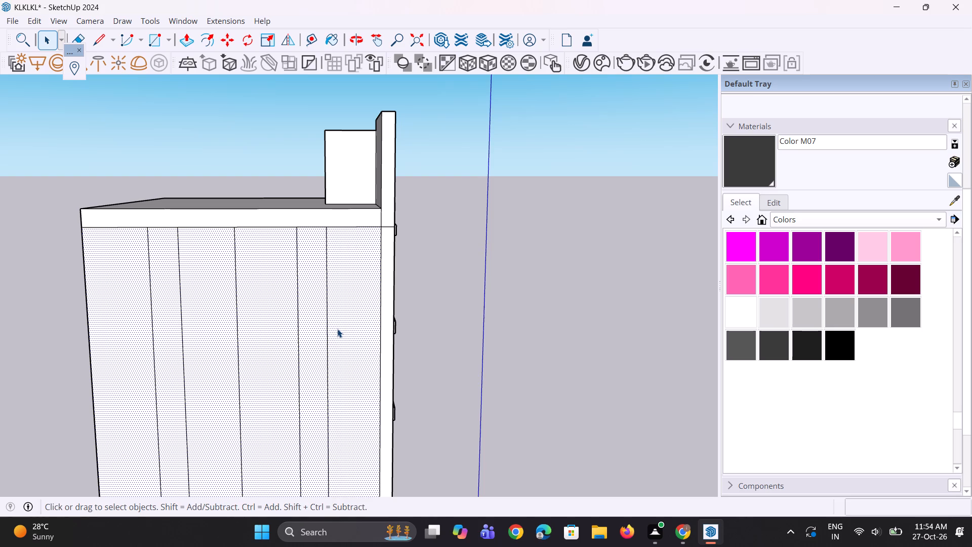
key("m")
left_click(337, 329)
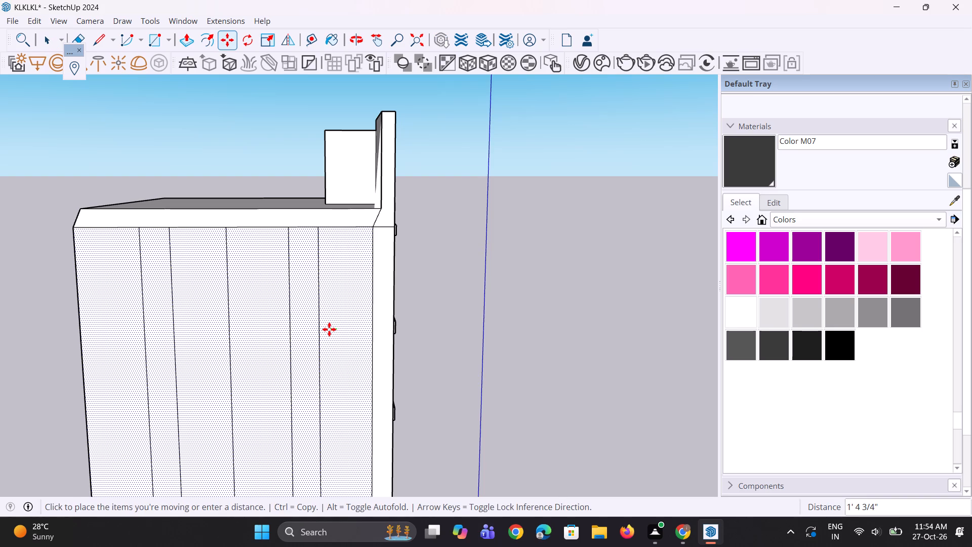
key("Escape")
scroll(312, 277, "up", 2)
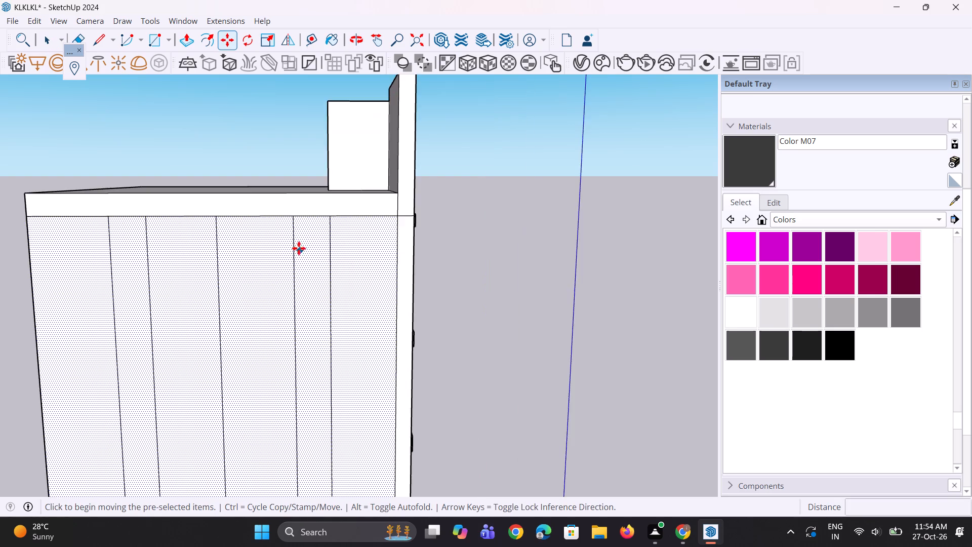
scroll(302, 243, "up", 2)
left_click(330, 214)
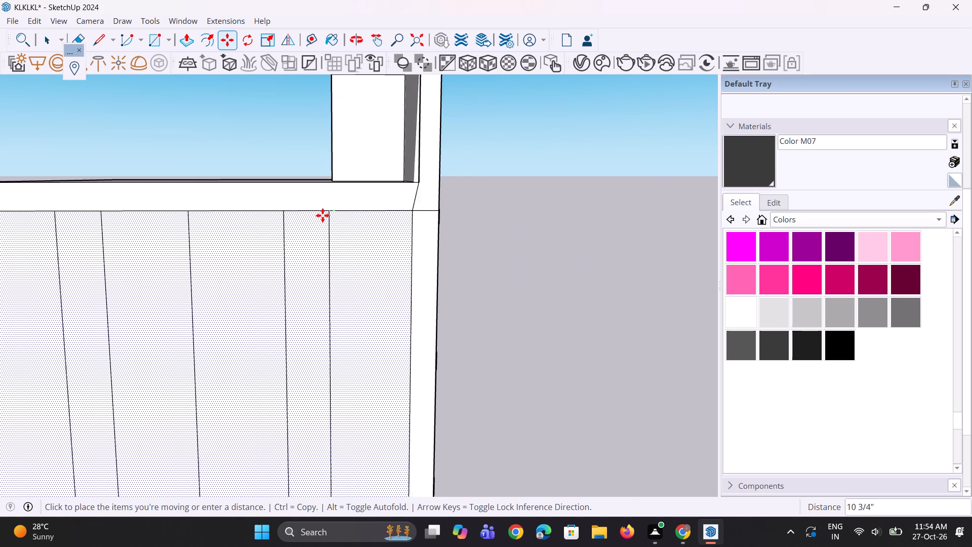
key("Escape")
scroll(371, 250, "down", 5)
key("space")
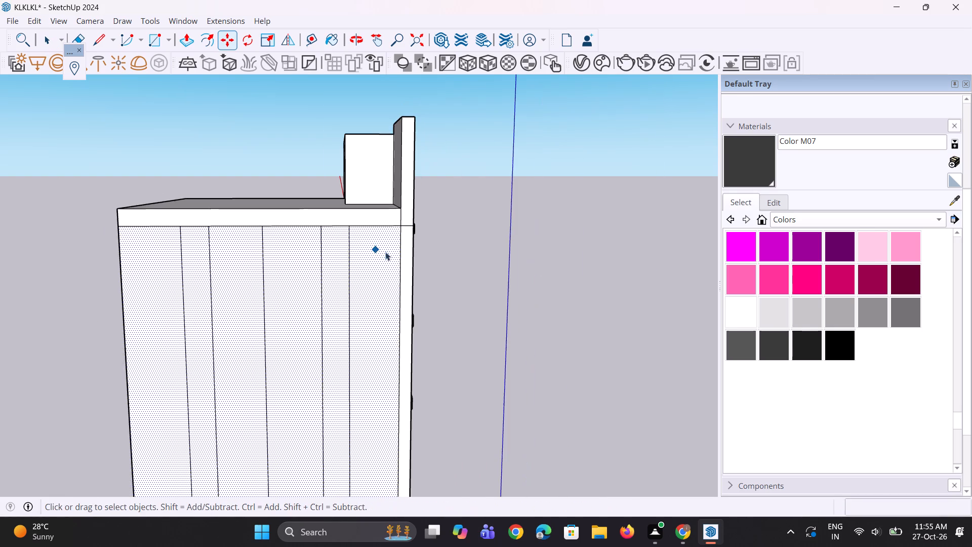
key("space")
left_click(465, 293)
Move the five inner vertical lines of the side wall together about 2' 4" toward the rear along the green axis.
scroll(146, 307, "up", 3)
left_click(152, 303)
scroll(175, 225, "up", 3)
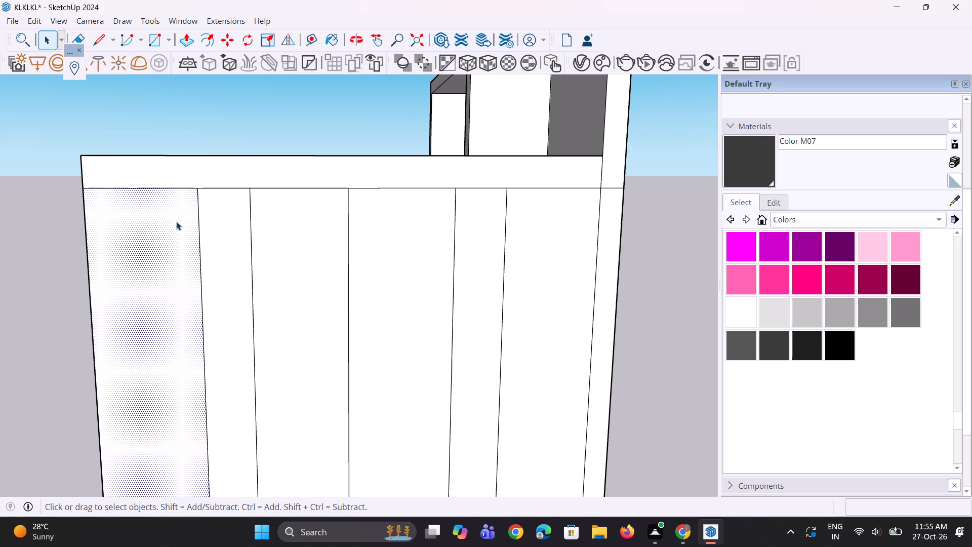
left_click(199, 236)
scroll(231, 231, "up", 2)
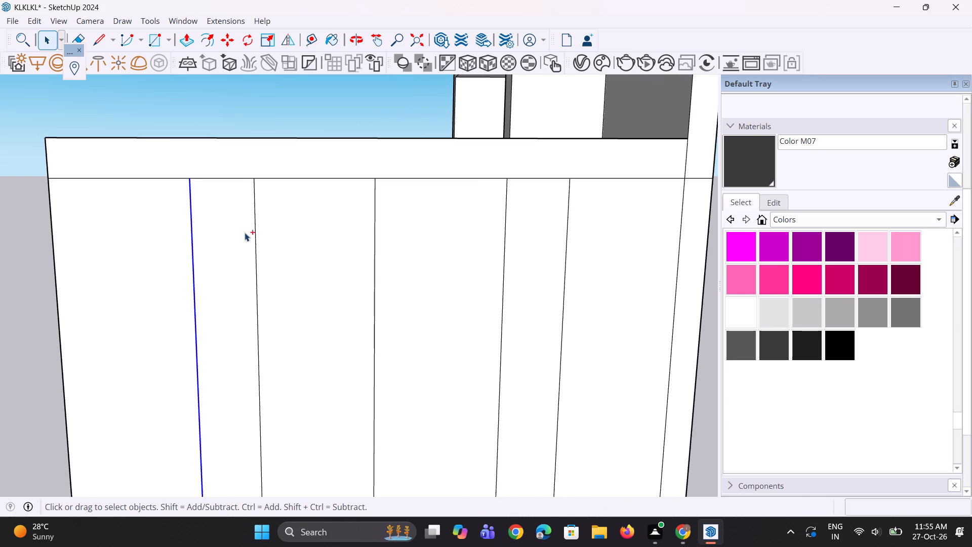
left_click(257, 248, "ctrl")
scroll(351, 252, "up", 2, "ctrl")
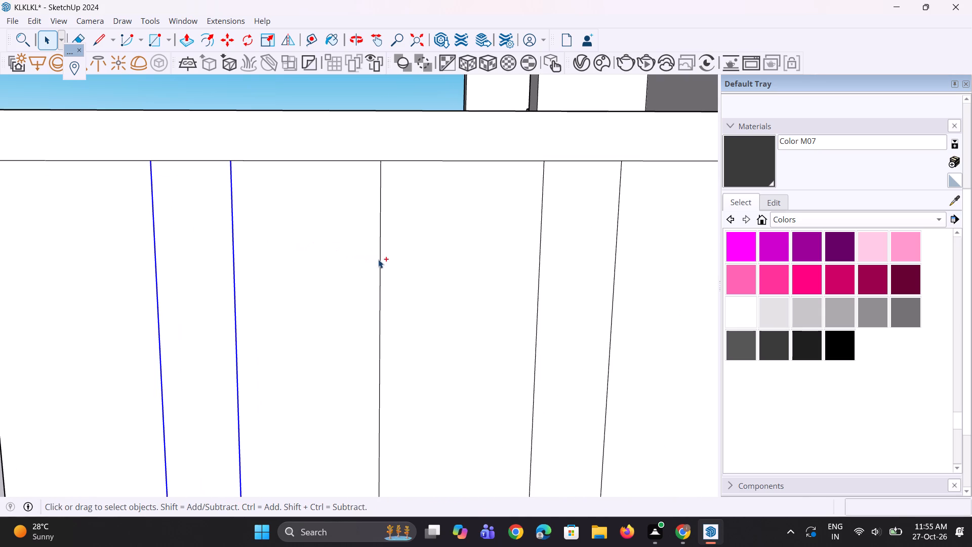
left_click(380, 261, "ctrl")
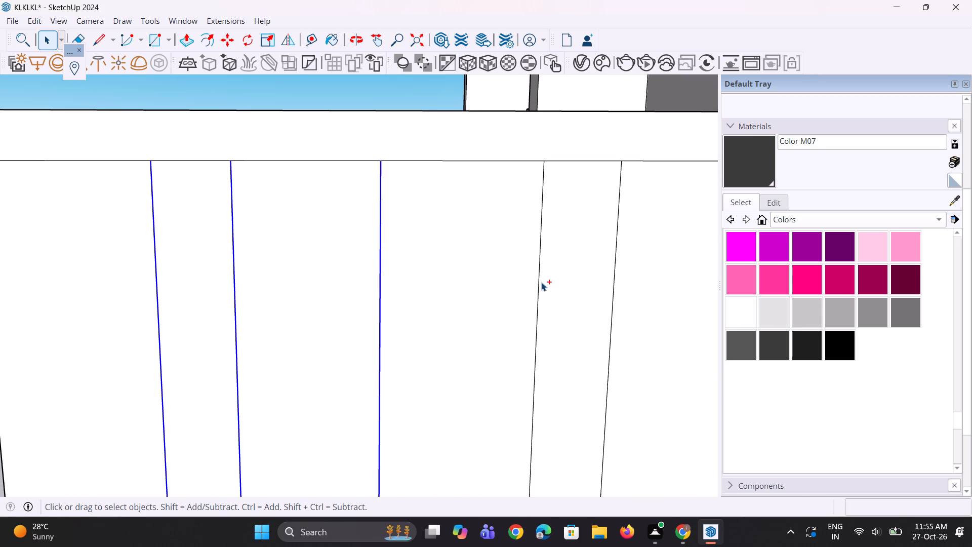
left_click(539, 276, "ctrl")
scroll(456, 306, "down", 5)
scroll(564, 284, "up", 1)
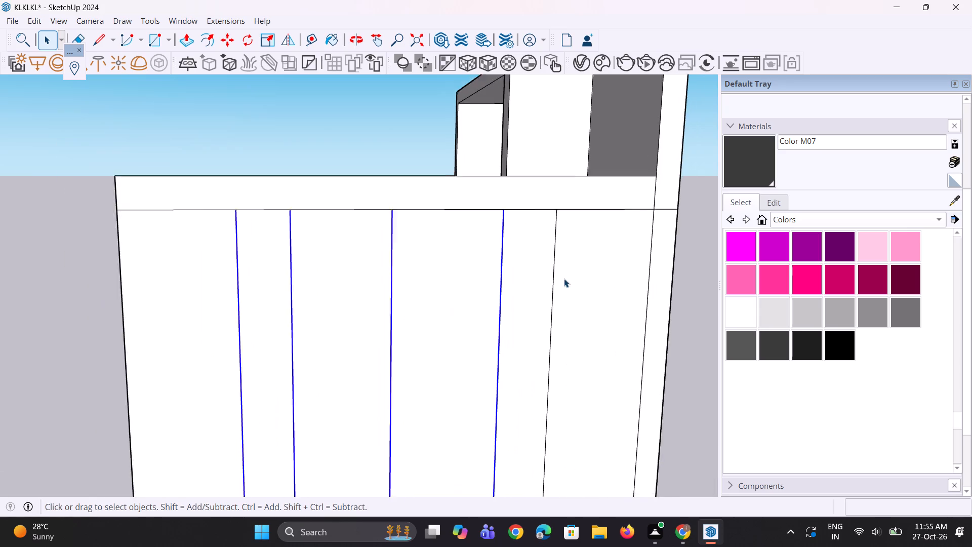
scroll(564, 279, "up", 1)
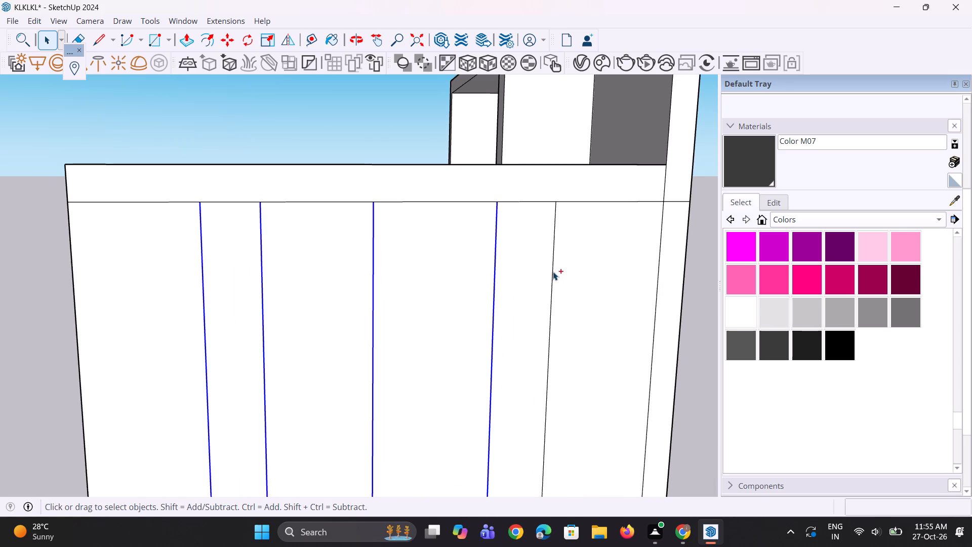
left_click(553, 271, "ctrl")
key("m")
scroll(563, 199, "up", 1)
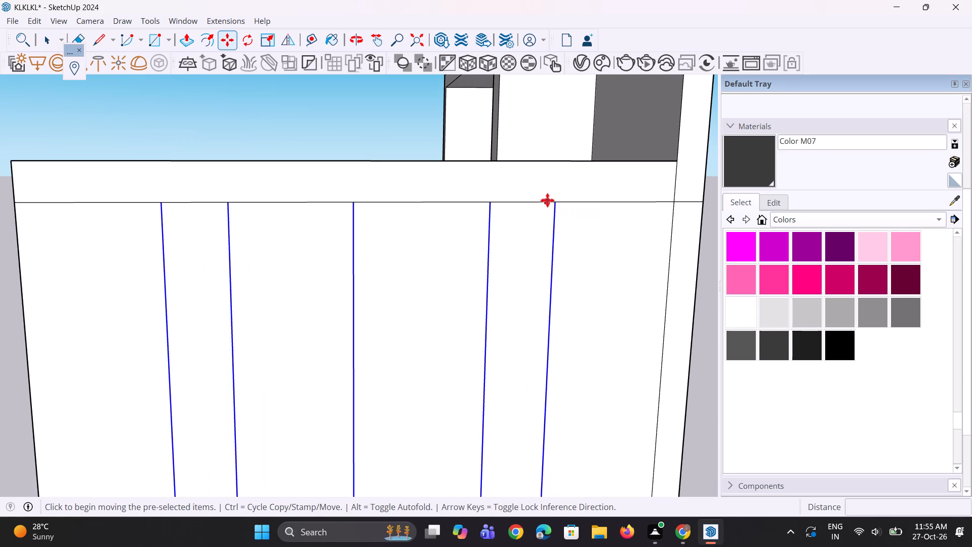
left_click(558, 204)
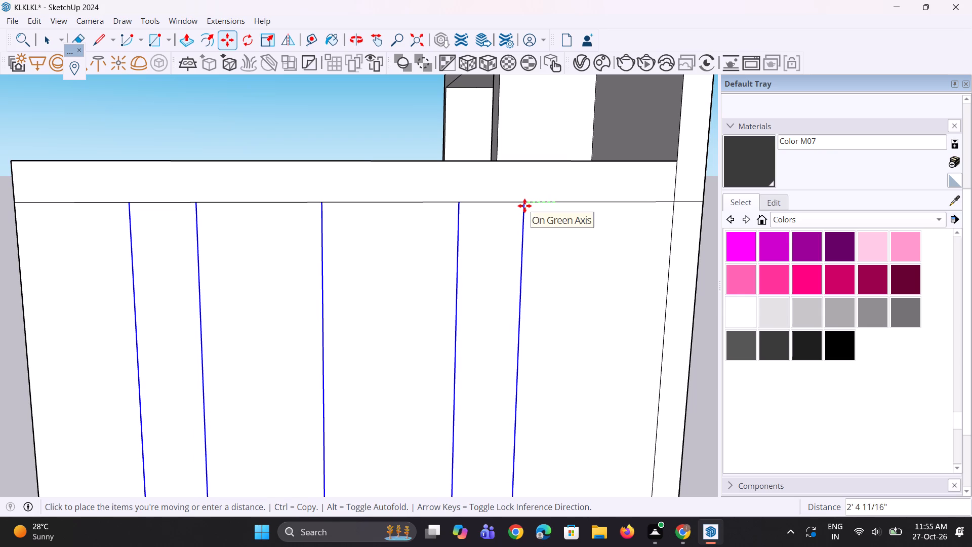
left_click(527, 206)
scroll(536, 211, "down", 5)
key("space")
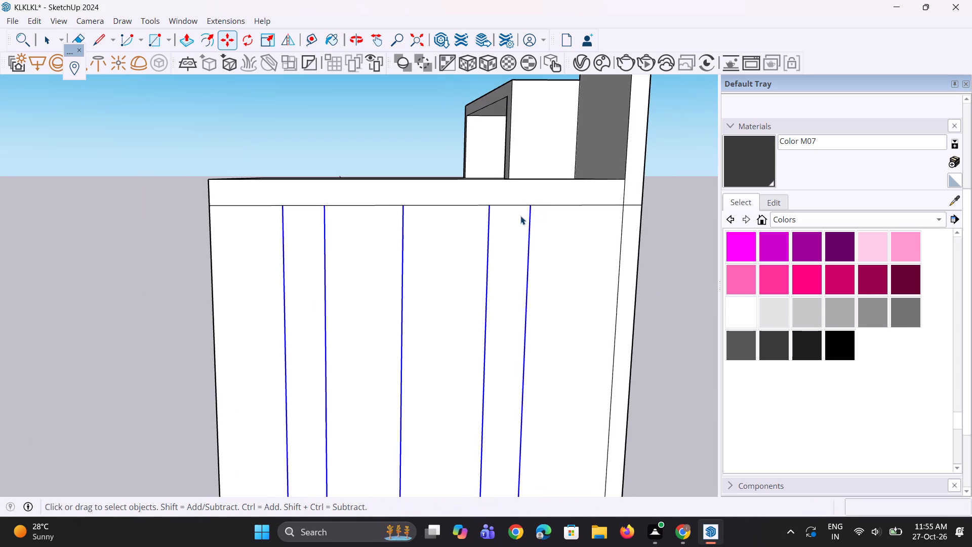
key("space")
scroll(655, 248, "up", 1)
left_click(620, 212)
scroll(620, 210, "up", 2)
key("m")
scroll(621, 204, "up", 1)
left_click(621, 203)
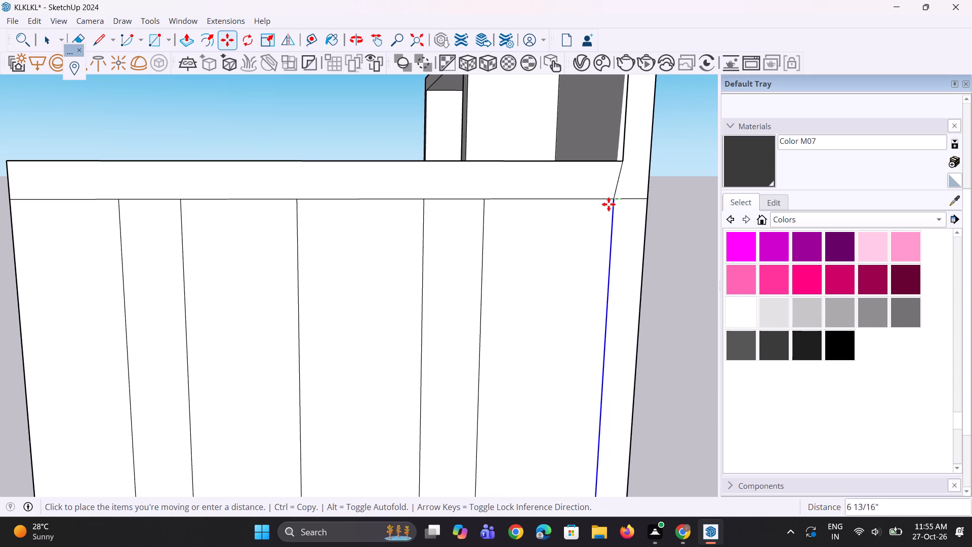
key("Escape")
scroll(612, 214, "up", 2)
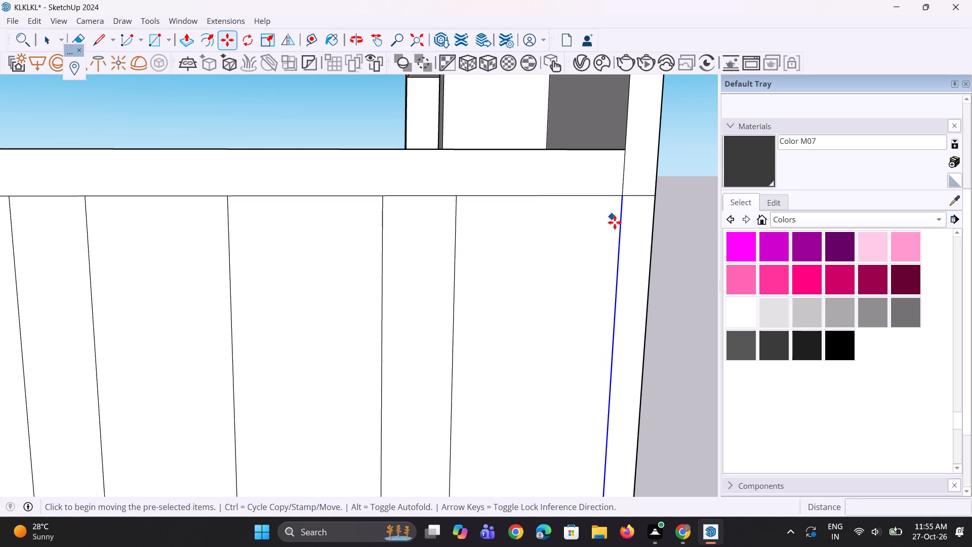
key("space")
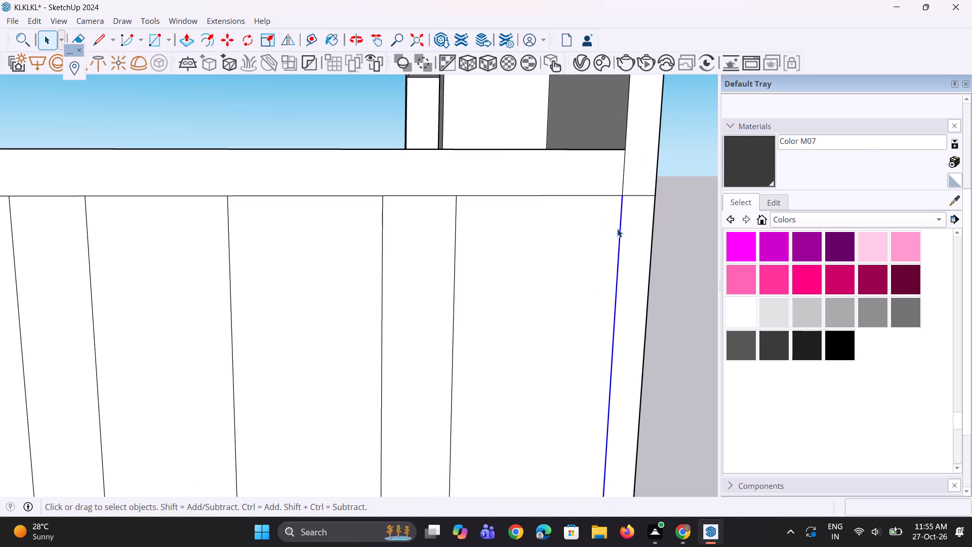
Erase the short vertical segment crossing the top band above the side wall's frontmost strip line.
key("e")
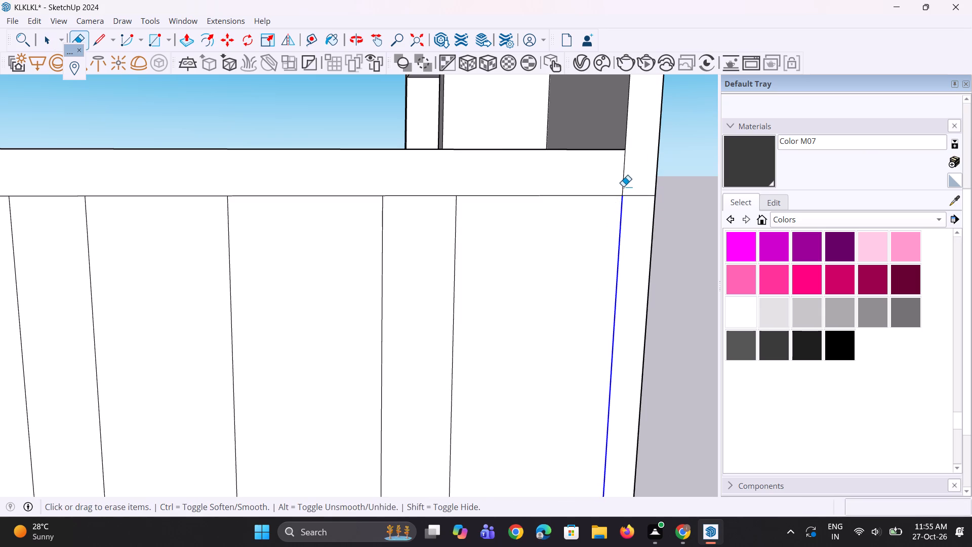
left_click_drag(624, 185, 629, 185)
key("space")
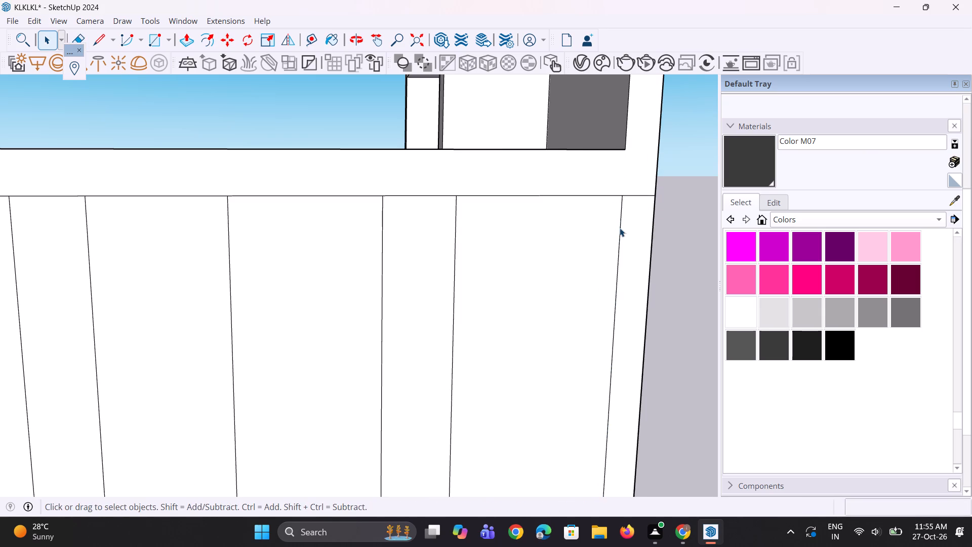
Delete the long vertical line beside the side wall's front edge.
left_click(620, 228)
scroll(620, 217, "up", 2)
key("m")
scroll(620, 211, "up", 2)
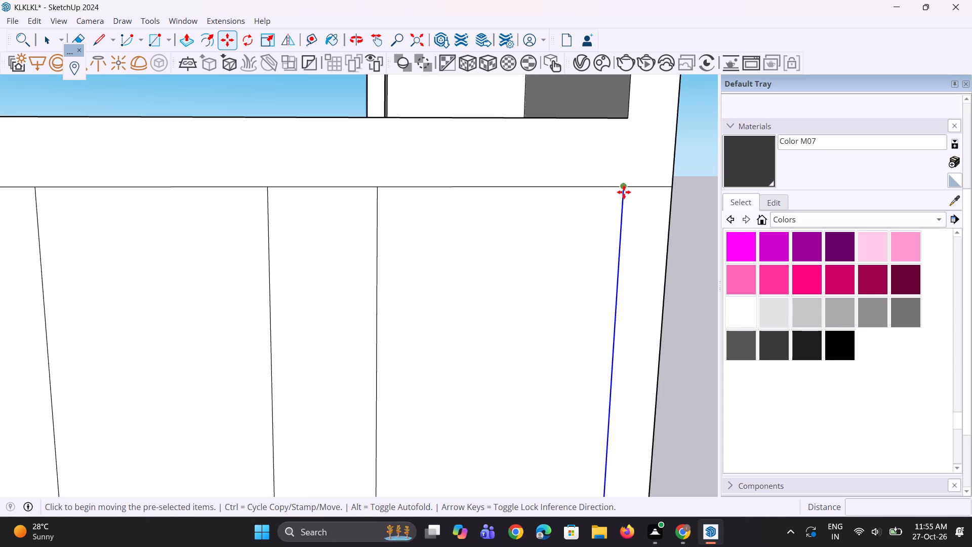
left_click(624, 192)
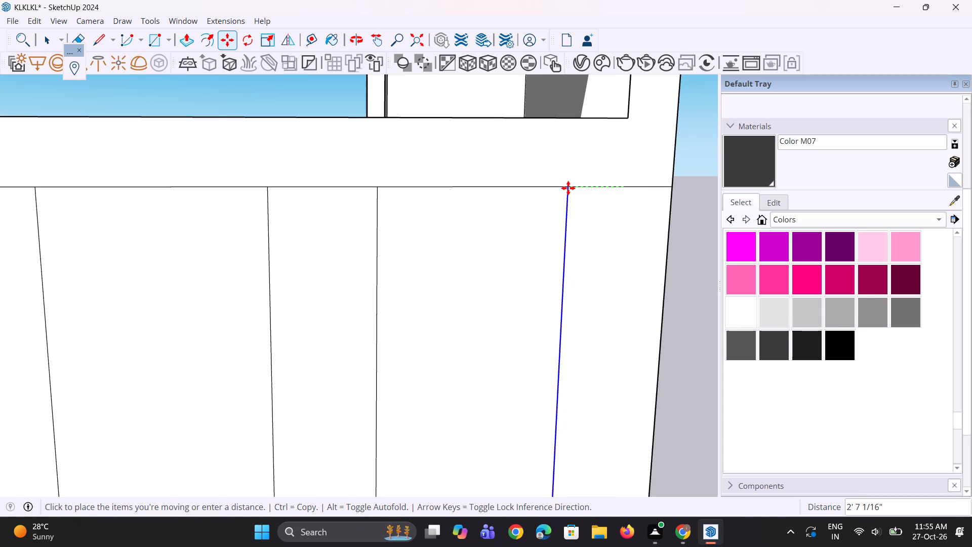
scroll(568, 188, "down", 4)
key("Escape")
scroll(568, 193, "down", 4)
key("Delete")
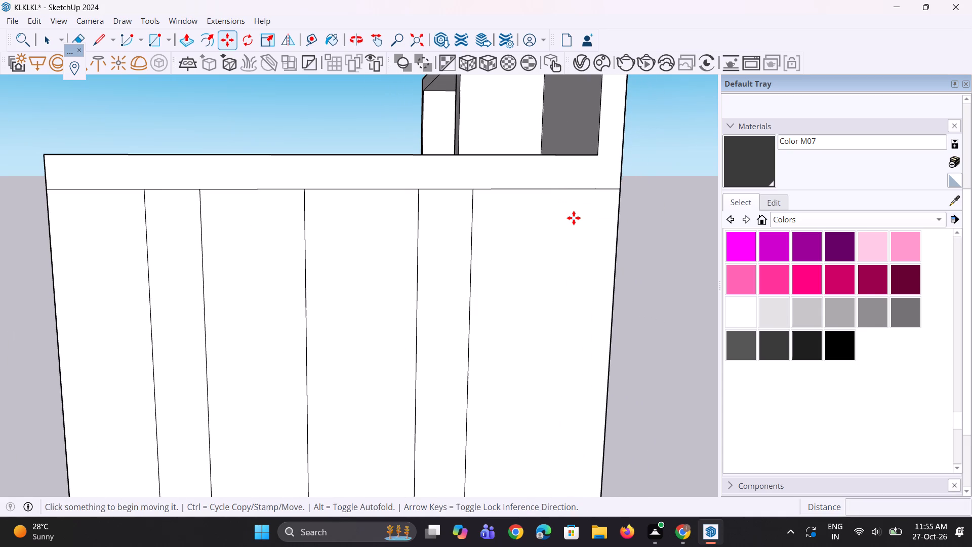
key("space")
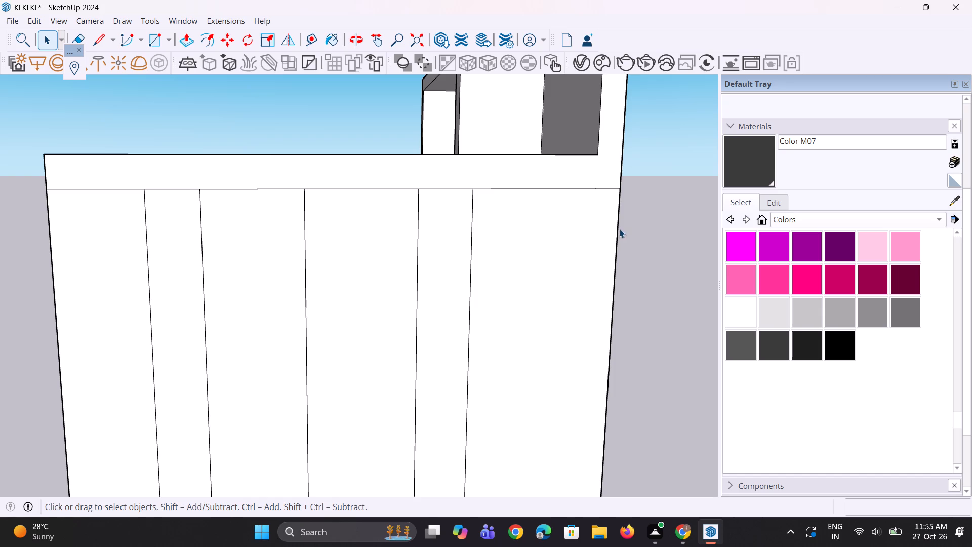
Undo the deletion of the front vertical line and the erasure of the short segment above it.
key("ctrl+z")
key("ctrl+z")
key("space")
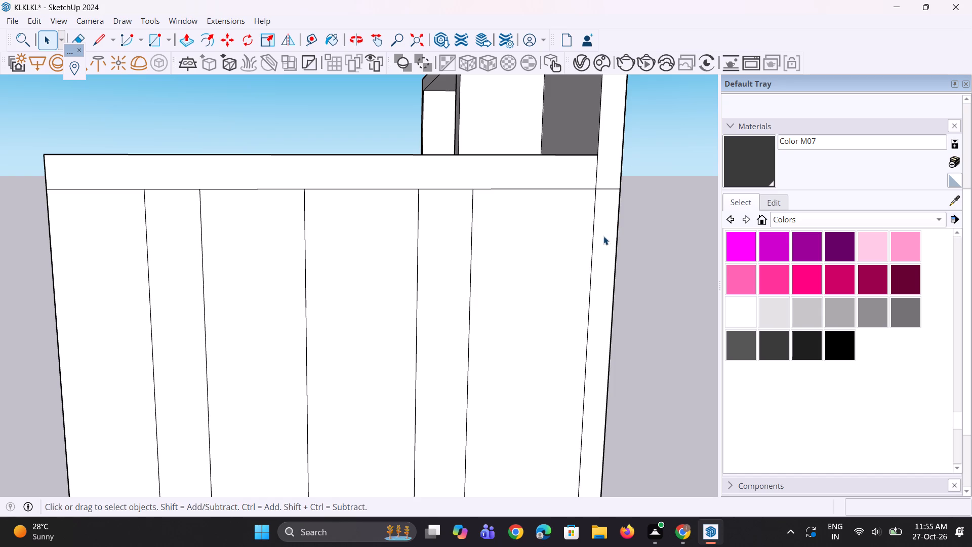
Erase the long vertical line beside the side wall's front edge, below the top band.
key("e")
left_click_drag(588, 245, 589, 251)
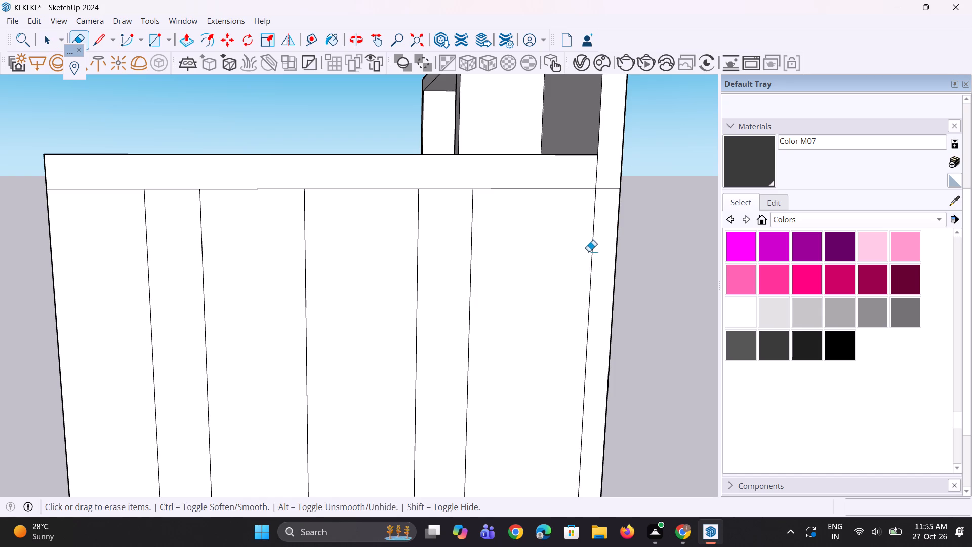
left_click_drag(589, 251, 590, 254)
left_click(590, 255)
key("space")
Copy the side wall's front vertical edge about 3' 10 1/2" toward the rear, keeping it under the top band.
left_click(614, 279)
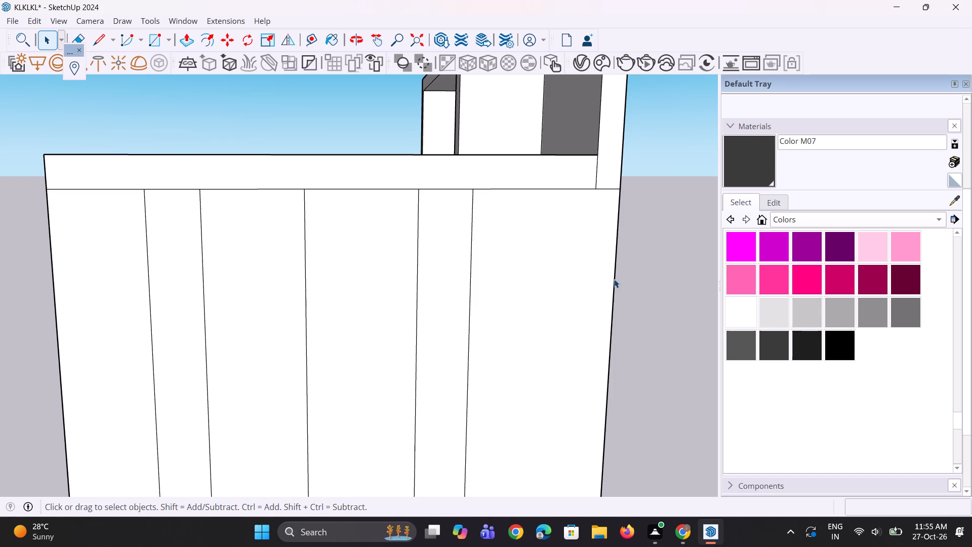
key("m")
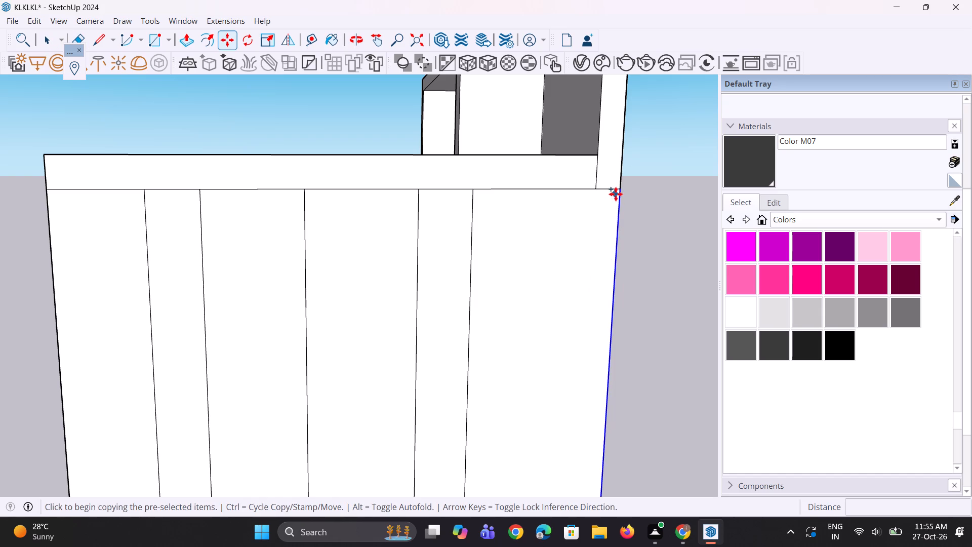
left_click(616, 192)
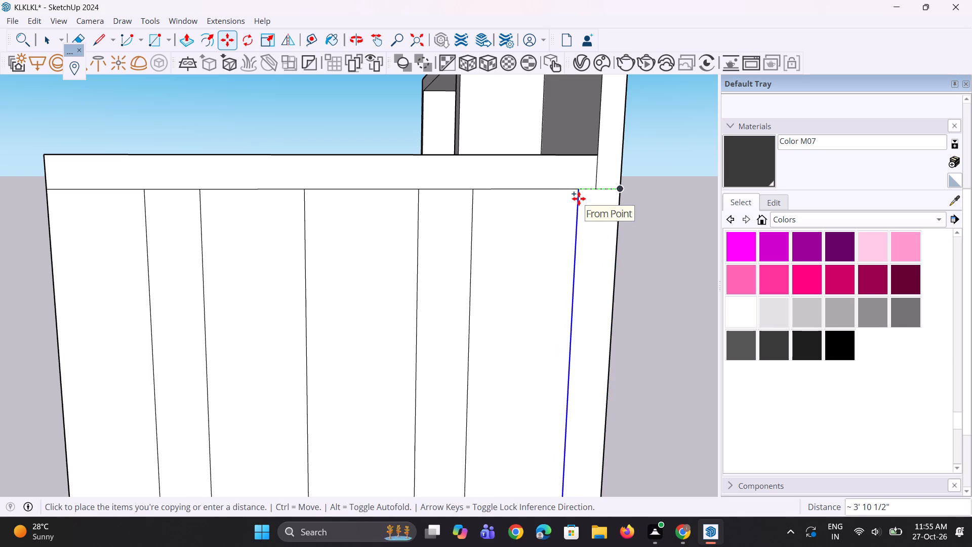
left_click(579, 199)
key("space")
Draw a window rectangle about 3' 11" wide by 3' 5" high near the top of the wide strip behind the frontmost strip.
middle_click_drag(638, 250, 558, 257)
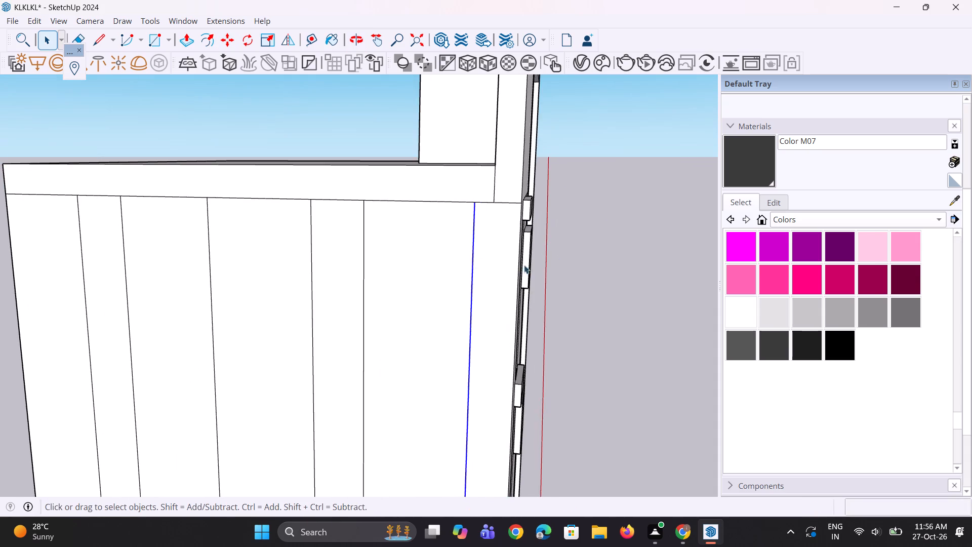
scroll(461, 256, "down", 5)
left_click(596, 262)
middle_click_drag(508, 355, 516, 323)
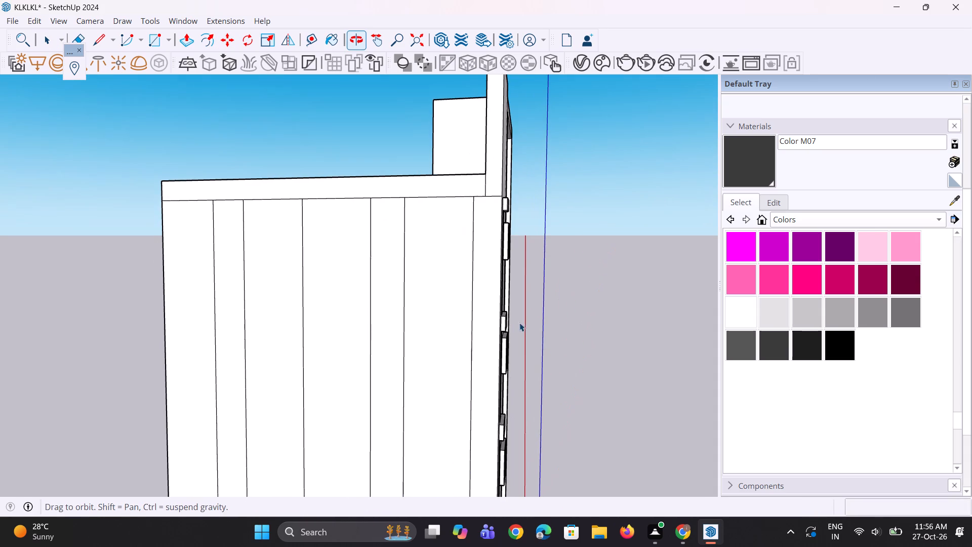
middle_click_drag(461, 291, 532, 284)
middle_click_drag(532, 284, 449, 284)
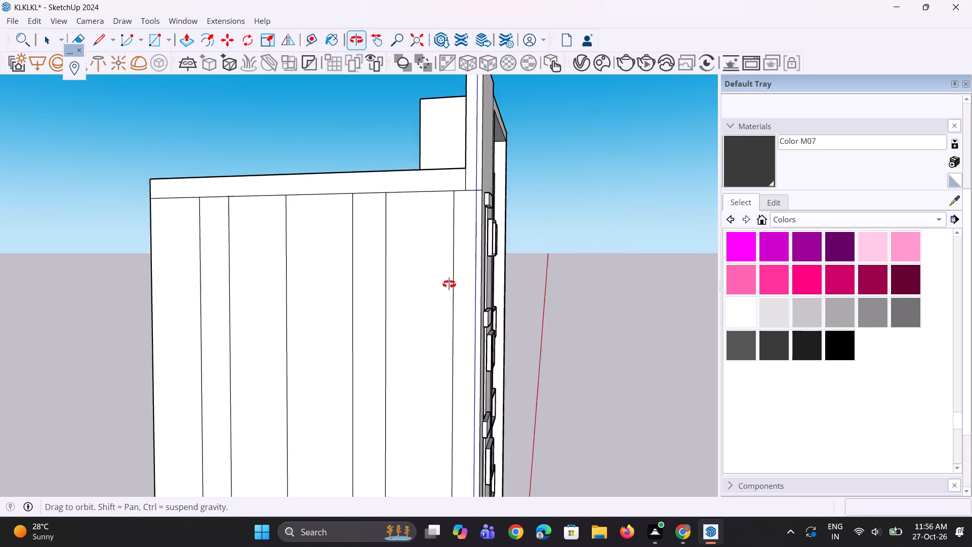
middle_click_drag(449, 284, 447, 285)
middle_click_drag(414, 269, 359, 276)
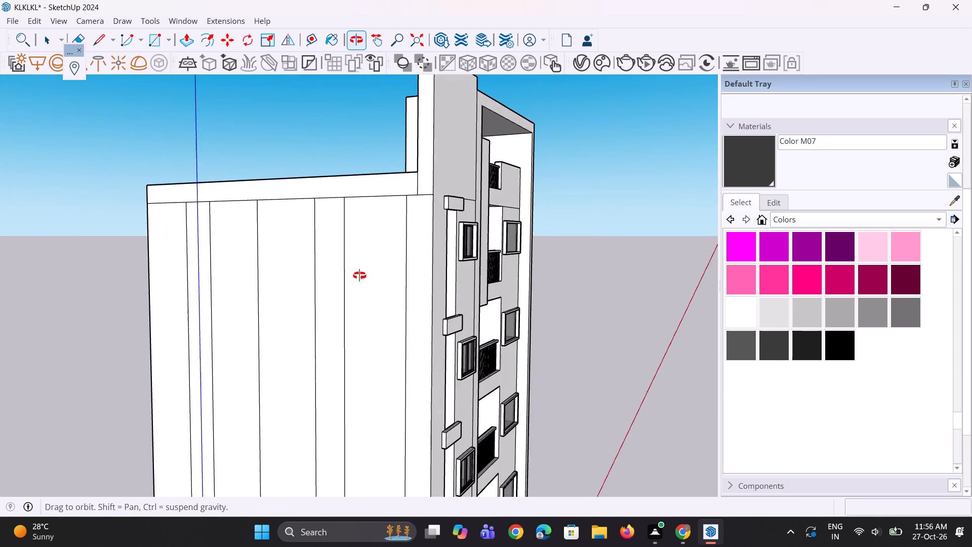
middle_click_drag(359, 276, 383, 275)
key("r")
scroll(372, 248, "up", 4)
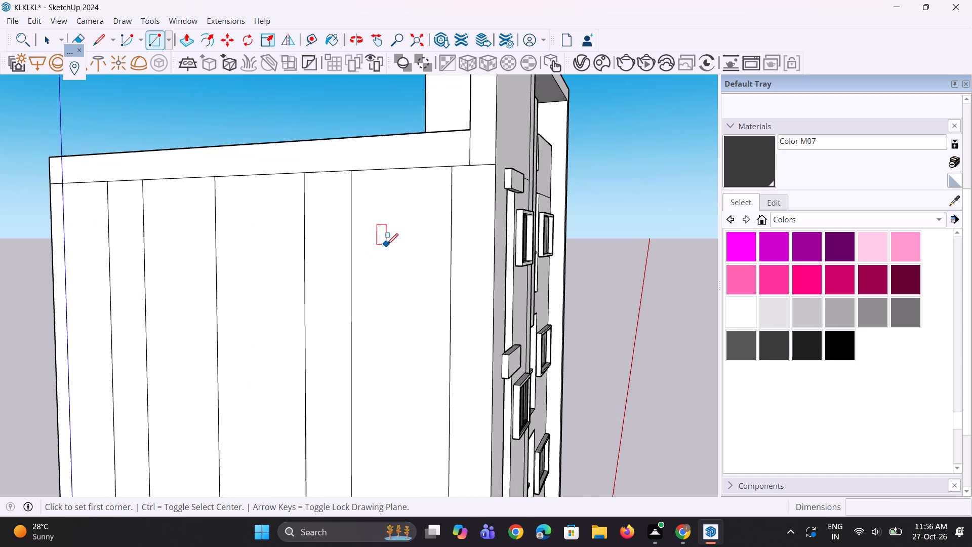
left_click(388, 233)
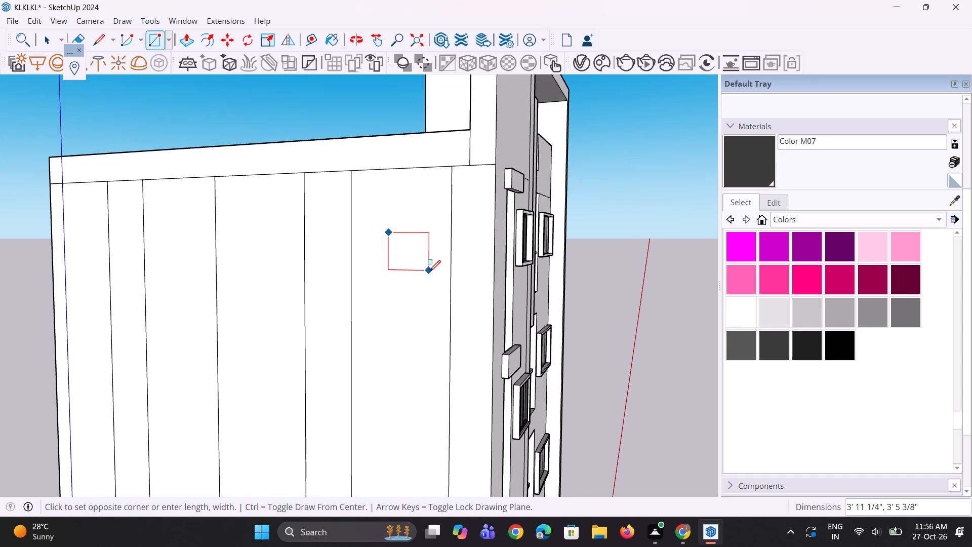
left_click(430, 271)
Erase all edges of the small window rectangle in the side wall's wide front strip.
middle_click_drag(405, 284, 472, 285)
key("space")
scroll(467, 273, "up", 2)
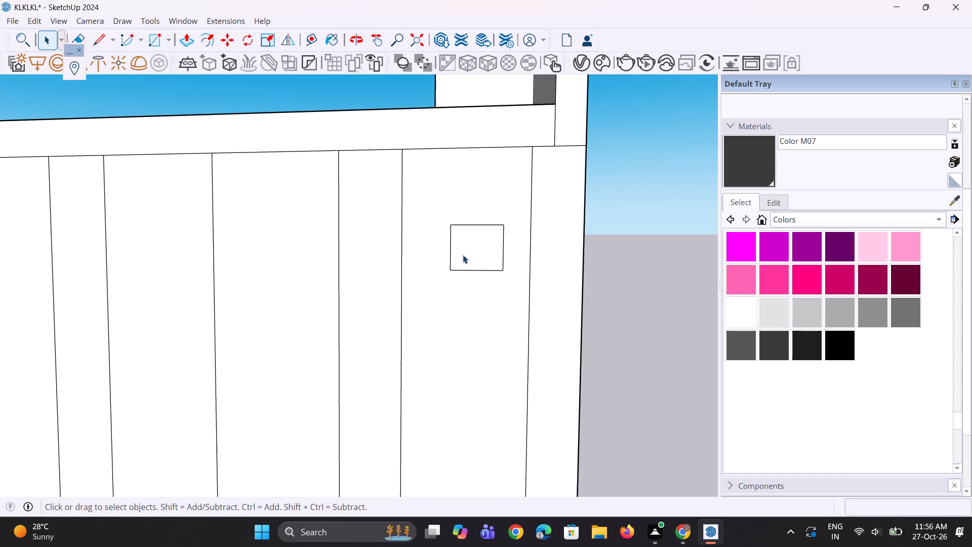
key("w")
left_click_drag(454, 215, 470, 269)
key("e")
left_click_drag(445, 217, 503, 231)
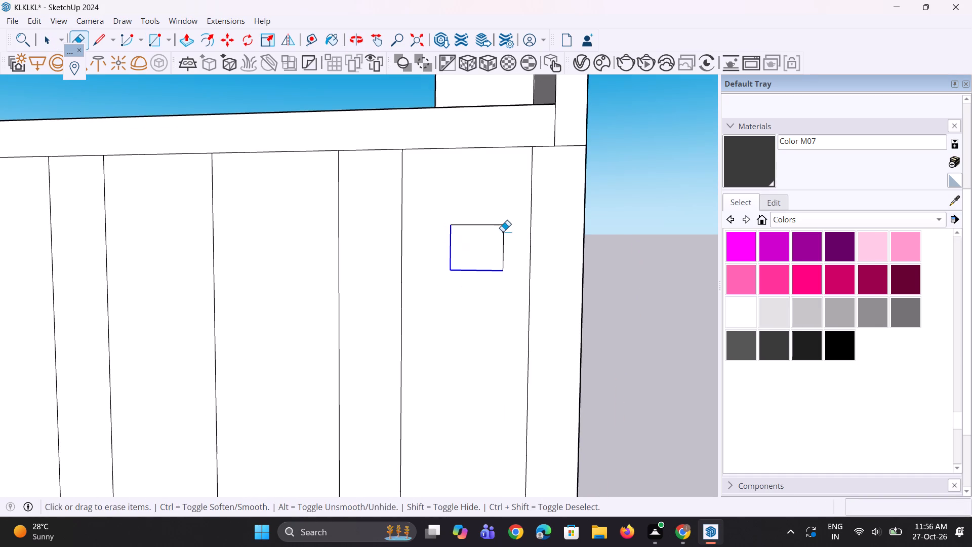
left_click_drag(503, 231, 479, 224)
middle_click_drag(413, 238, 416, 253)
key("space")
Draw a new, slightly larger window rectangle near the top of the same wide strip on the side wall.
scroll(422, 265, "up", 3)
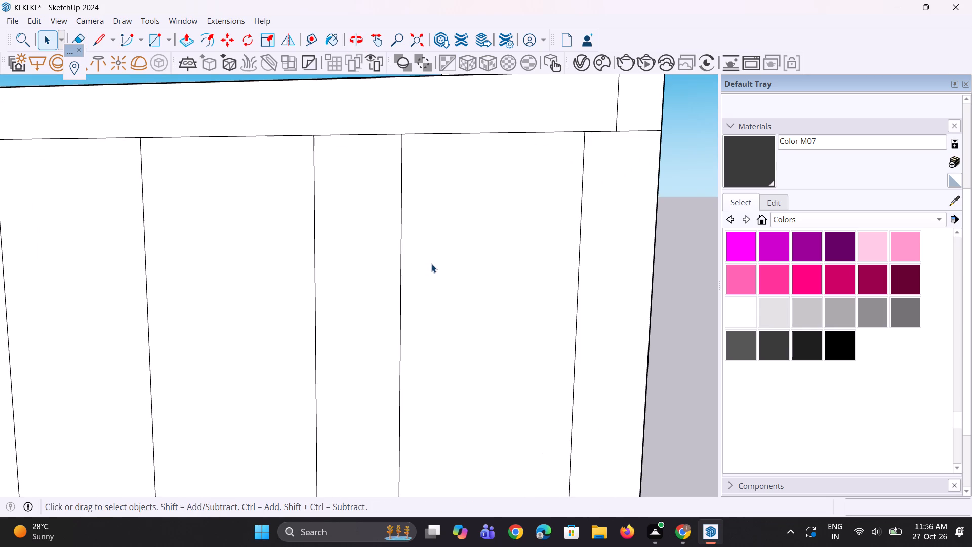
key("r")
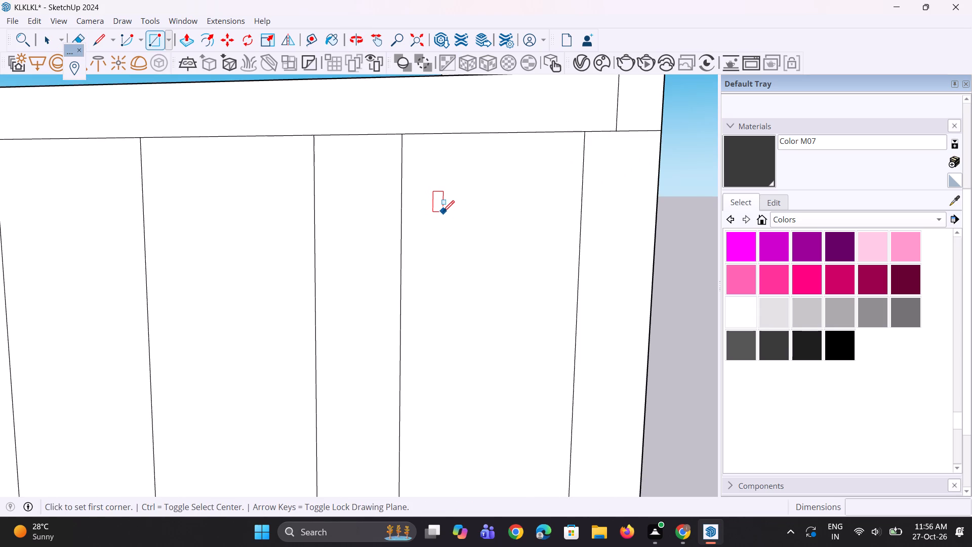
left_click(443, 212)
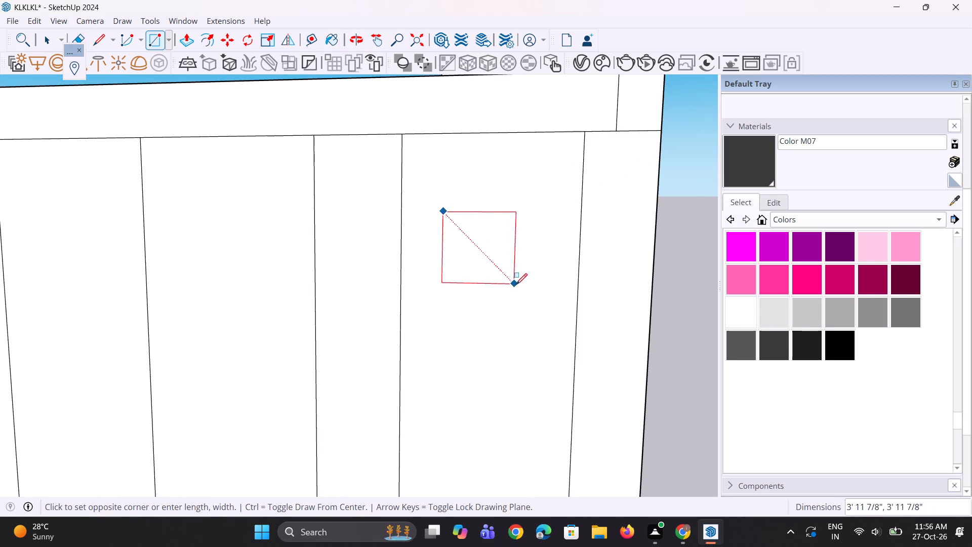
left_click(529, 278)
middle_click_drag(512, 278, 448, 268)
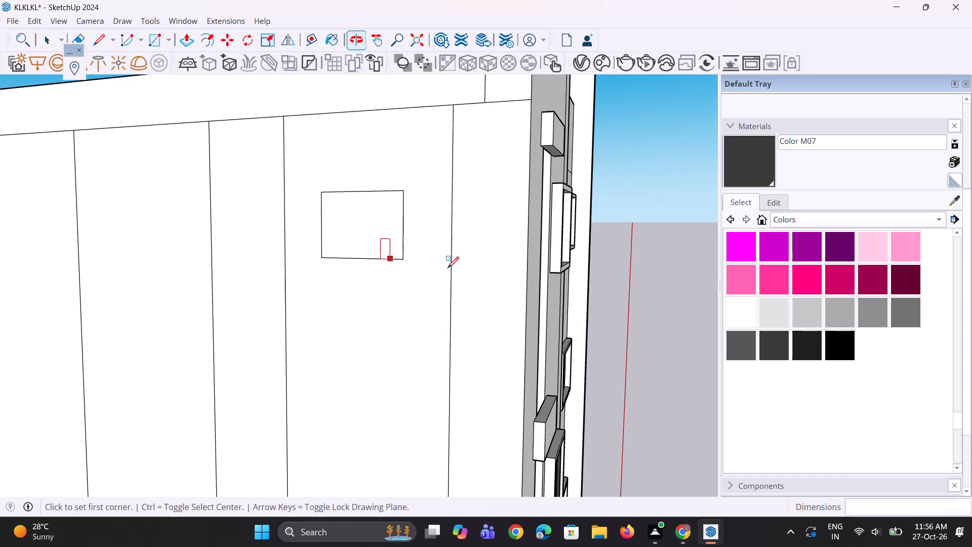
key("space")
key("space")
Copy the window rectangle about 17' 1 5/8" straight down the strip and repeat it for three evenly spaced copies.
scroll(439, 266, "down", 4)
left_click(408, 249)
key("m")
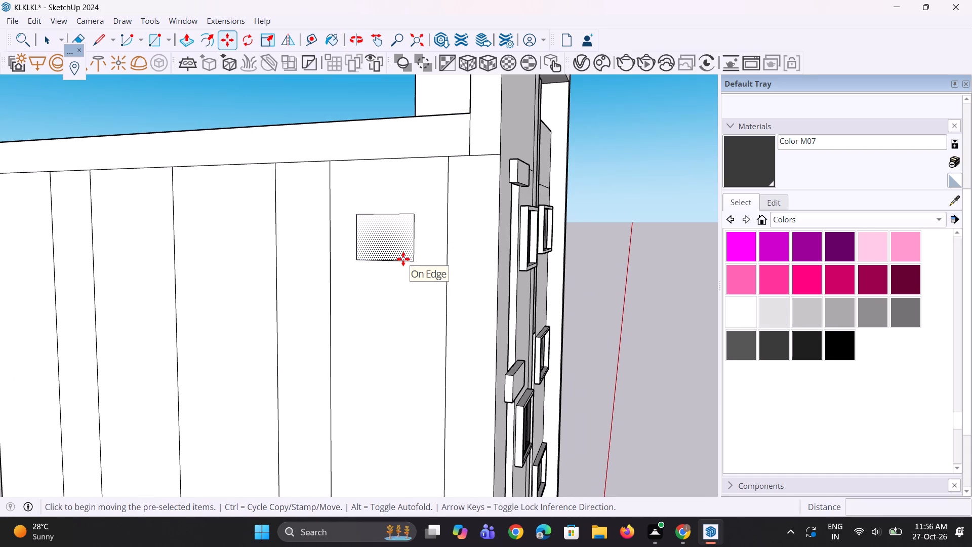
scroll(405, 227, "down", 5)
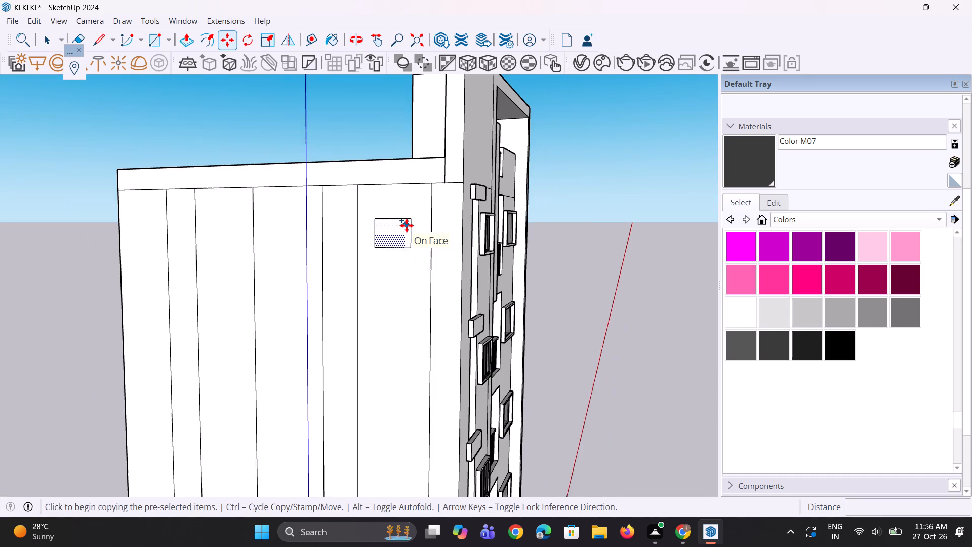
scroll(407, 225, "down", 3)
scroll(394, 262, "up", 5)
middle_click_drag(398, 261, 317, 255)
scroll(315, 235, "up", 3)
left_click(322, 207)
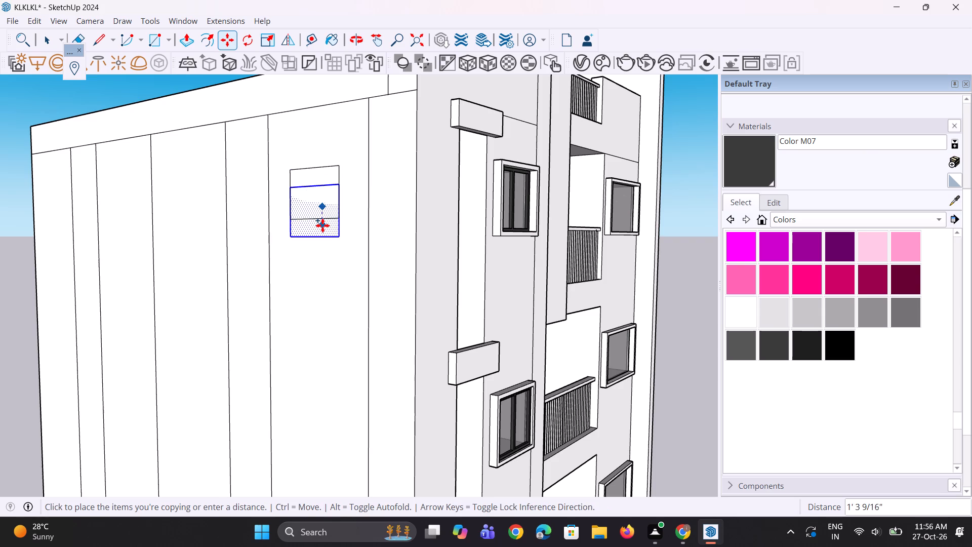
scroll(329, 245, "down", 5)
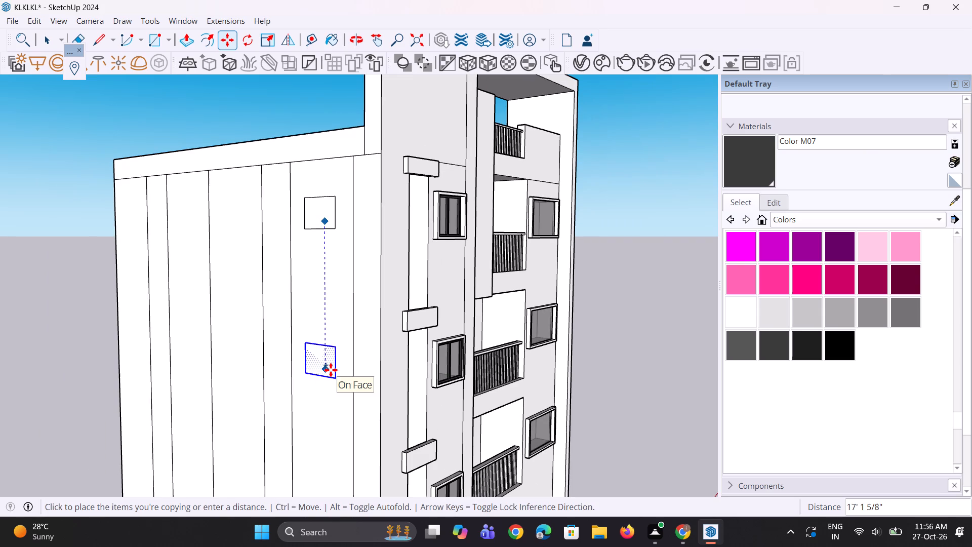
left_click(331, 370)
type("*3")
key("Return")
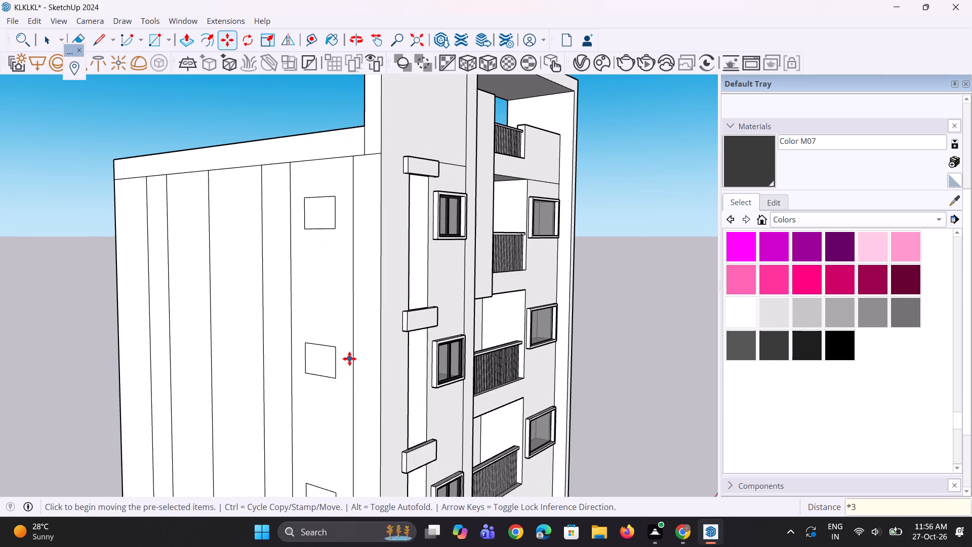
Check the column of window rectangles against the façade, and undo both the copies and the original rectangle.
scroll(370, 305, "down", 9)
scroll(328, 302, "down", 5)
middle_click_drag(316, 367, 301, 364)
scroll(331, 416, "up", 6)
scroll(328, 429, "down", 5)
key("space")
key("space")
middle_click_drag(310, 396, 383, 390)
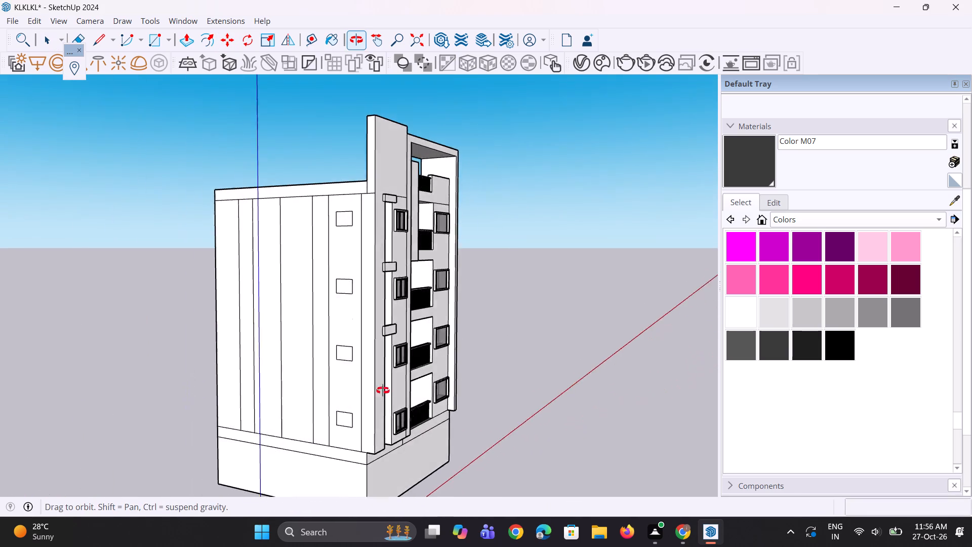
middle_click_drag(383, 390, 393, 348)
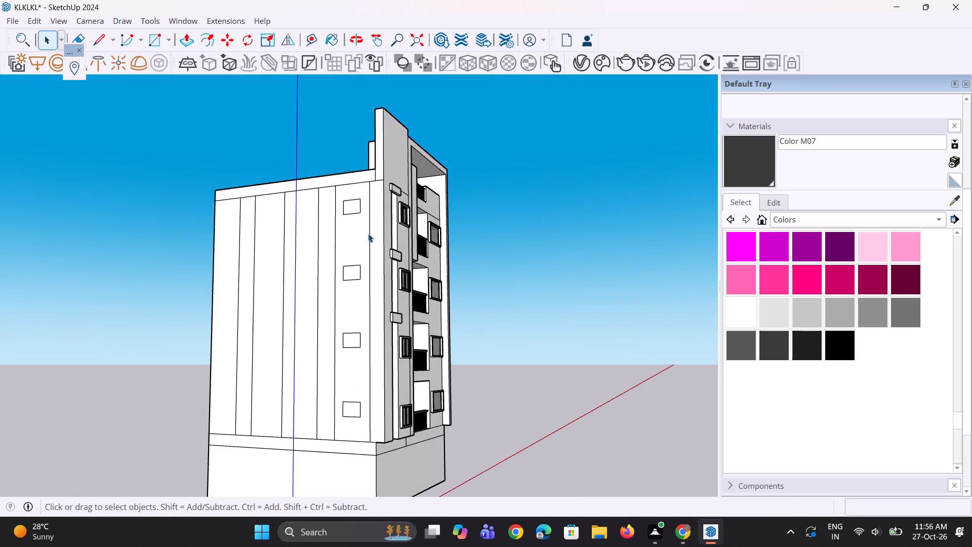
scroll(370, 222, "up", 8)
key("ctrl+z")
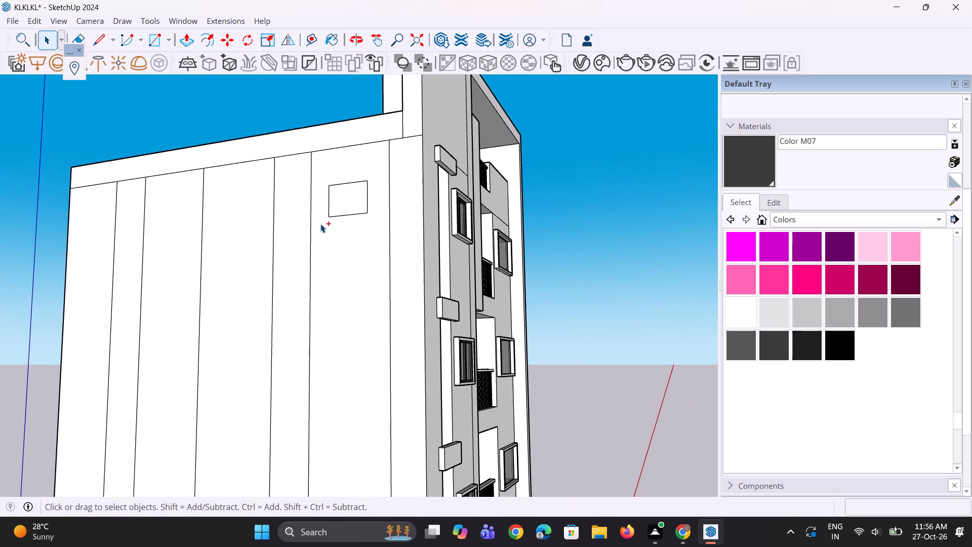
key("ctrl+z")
Draw a taller window rectangle about 5' 7 1/2" high by 4' 9 1/2" wide near the top of the same wide strip.
middle_click_drag(330, 224, 359, 249)
key("r")
scroll(370, 224, "up", 2)
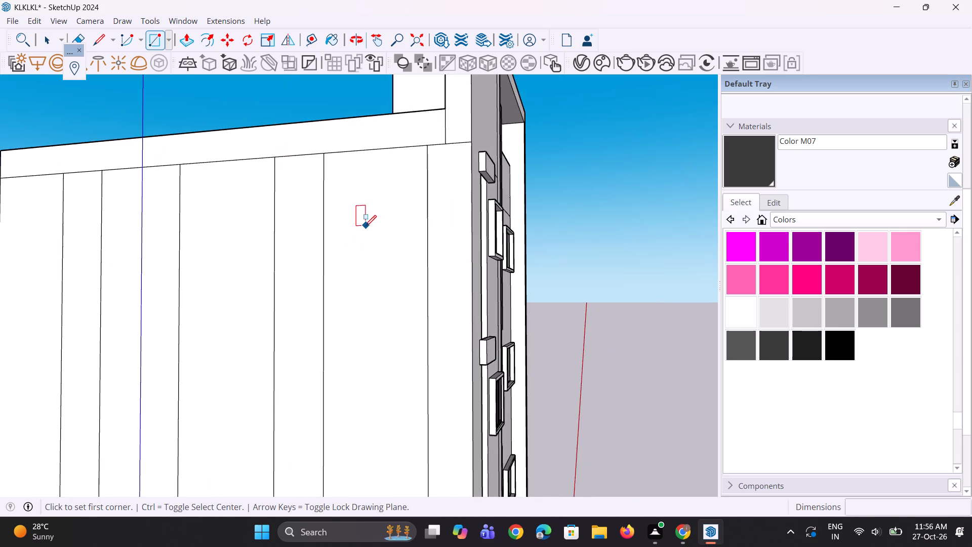
scroll(365, 226, "up", 2)
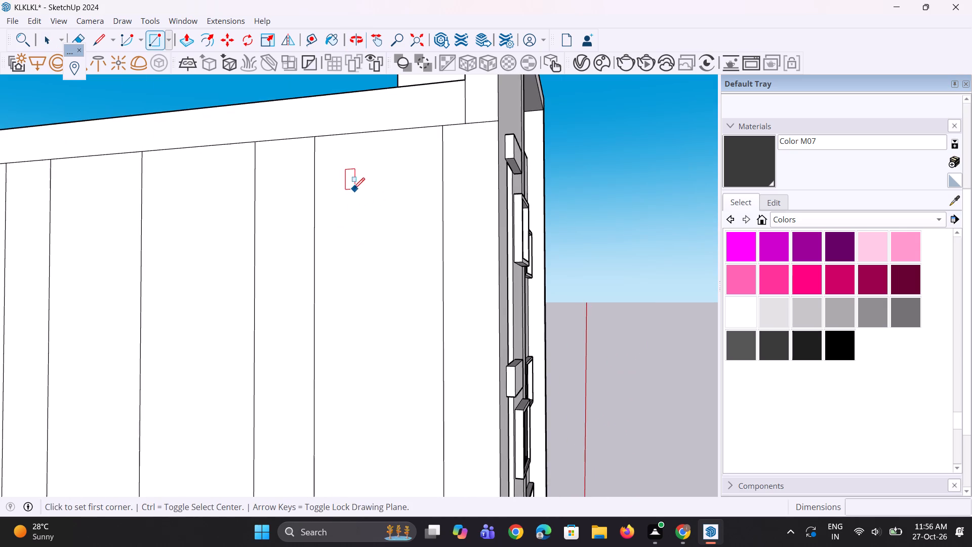
left_click(351, 188)
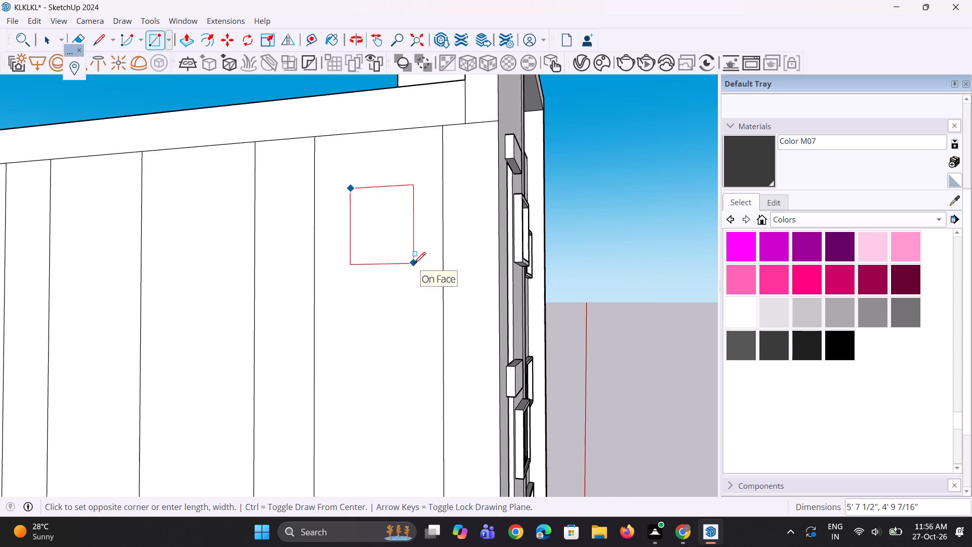
left_click(414, 261)
middle_click_drag(423, 285, 357, 289)
key("space")
key("space")
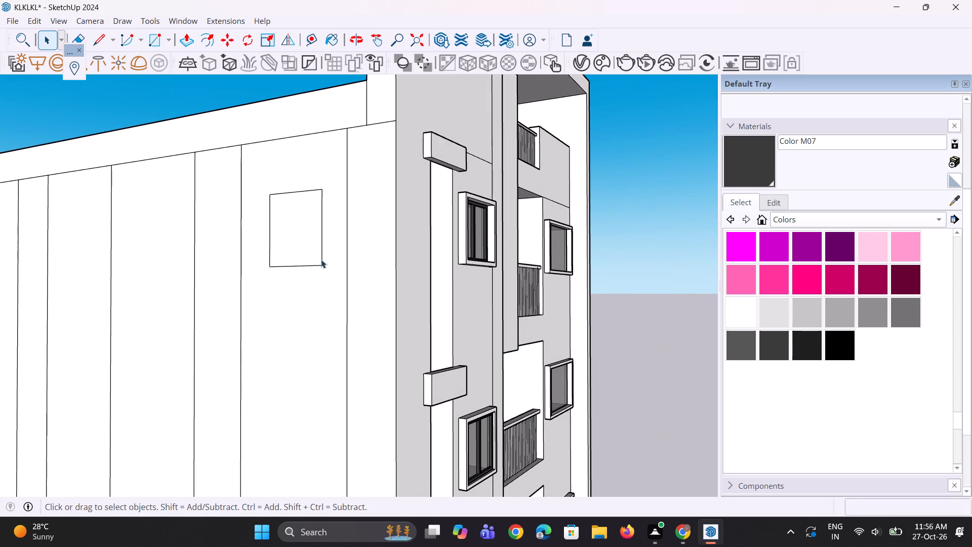
Copy the tall window rectangle about 16' 7 3/4" straight down the strip and repeat it for three evenly spaced copies.
left_click(303, 240)
scroll(295, 212, "down", 9)
key("m")
scroll(301, 211, "up", 3)
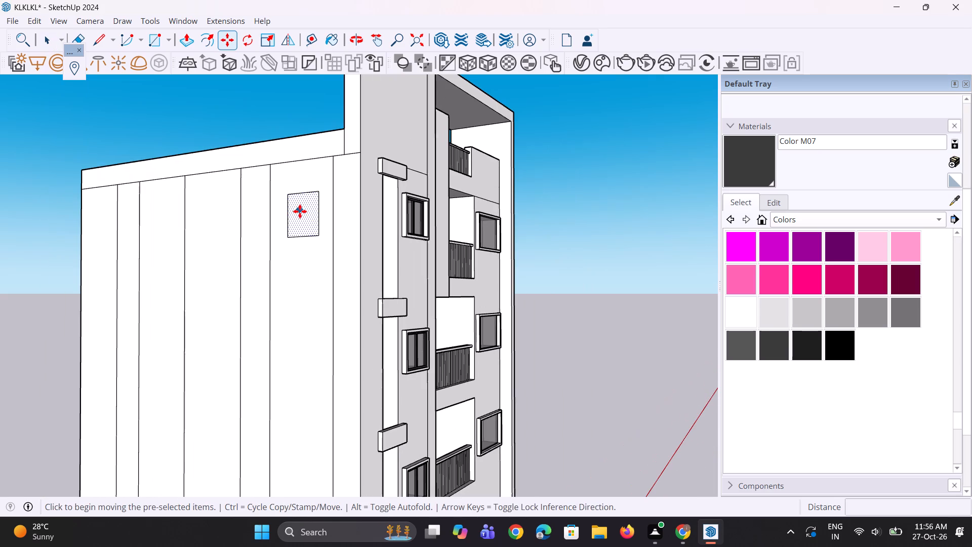
left_click_drag(297, 213, 294, 225)
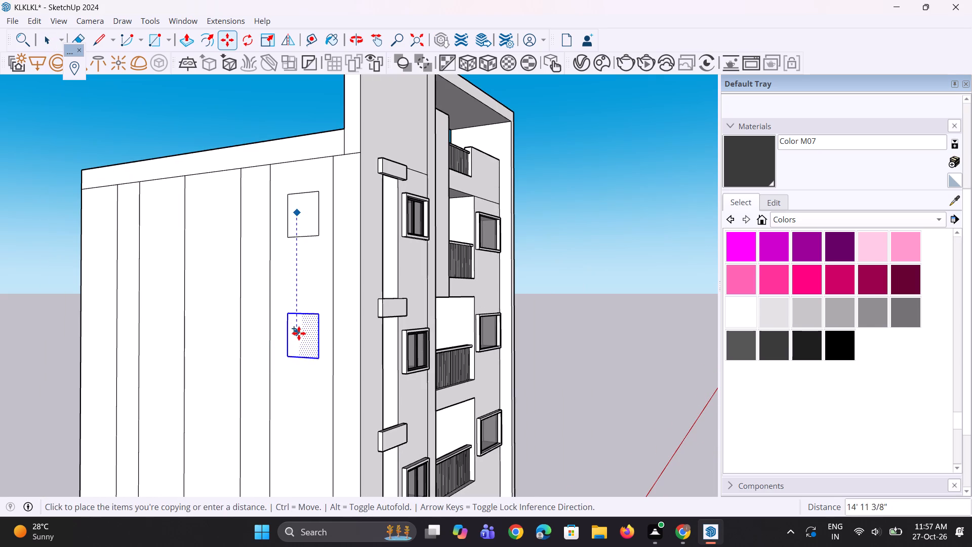
left_click(300, 346)
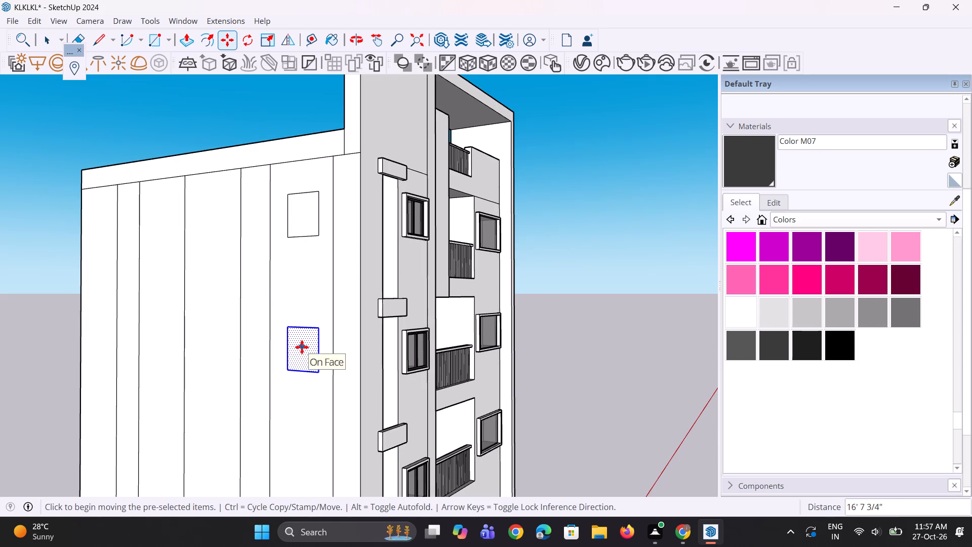
type("*3")
key("Return")
scroll(296, 301, "down", 12)
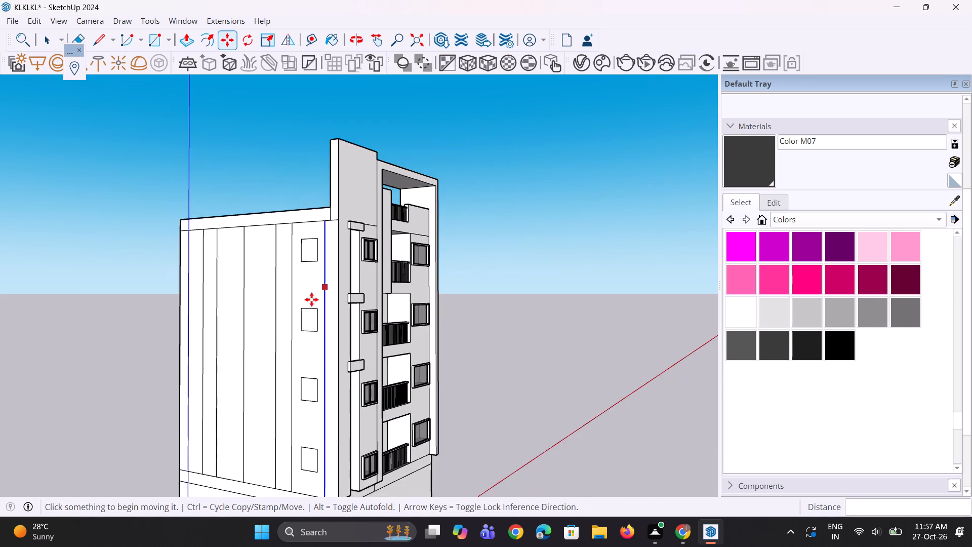
scroll(302, 304, "down", 3)
middle_click_drag(298, 314, 342, 318)
scroll(307, 316, "up", 1)
key("space")
key("space")
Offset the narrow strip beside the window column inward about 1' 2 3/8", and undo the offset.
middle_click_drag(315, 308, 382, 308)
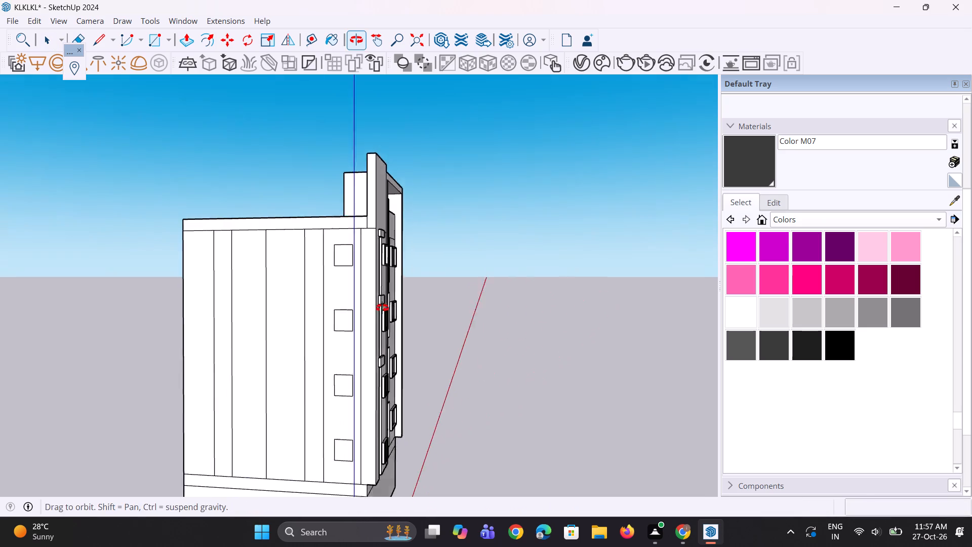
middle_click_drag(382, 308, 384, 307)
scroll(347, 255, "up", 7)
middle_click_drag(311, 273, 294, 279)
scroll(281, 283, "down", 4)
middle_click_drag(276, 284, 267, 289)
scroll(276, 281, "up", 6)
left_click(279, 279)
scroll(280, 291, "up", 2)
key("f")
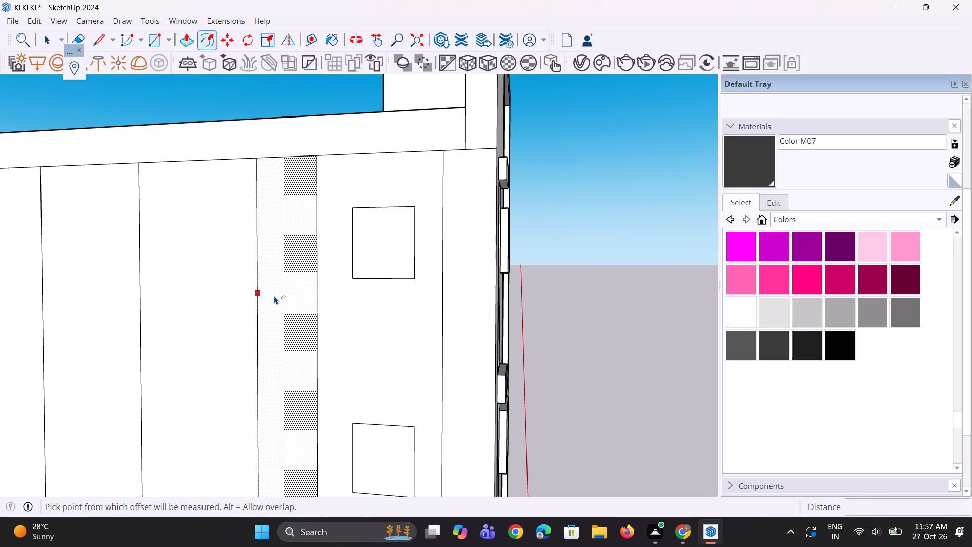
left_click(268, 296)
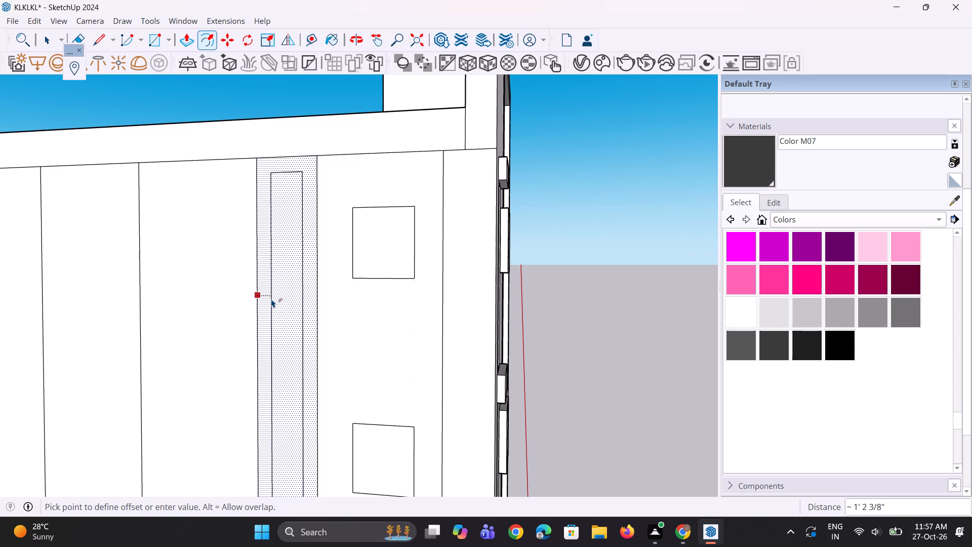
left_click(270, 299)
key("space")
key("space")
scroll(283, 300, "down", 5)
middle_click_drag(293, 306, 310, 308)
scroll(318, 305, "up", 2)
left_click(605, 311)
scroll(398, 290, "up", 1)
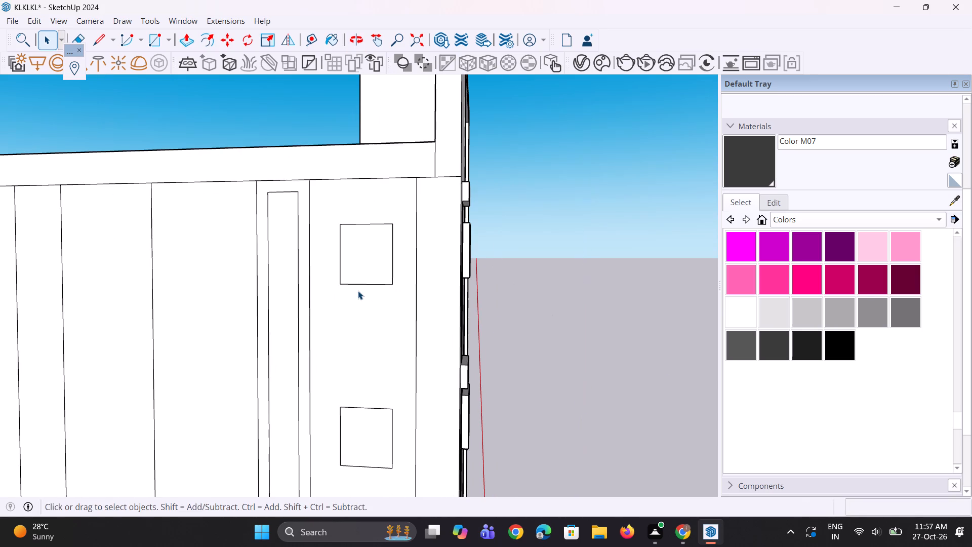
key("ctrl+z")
Move the narrow strip's edge nearest the window column 1' toward the windows to widen the strip.
left_click(311, 284)
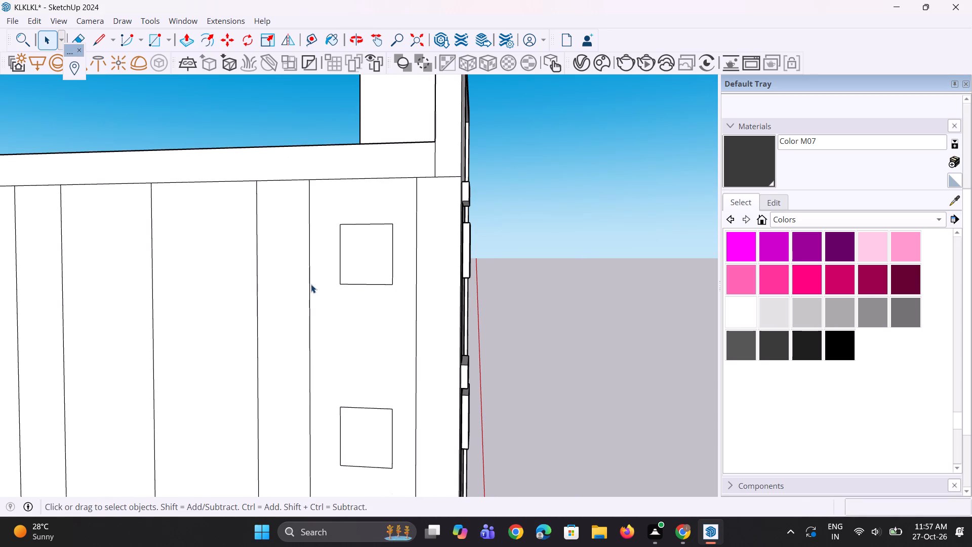
scroll(325, 212, "up", 2)
key("m")
scroll(325, 207, "down", 5)
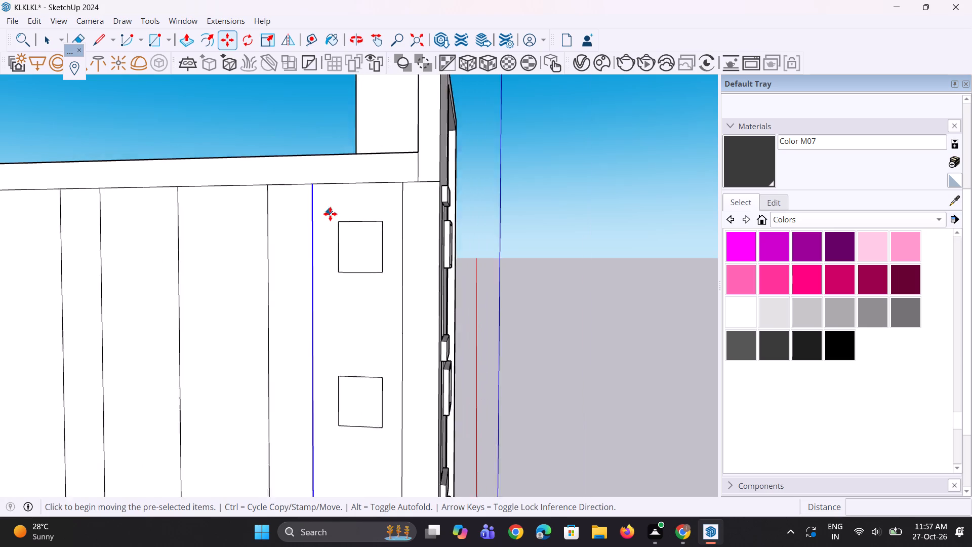
scroll(331, 213, "down", 4)
scroll(325, 188, "up", 2)
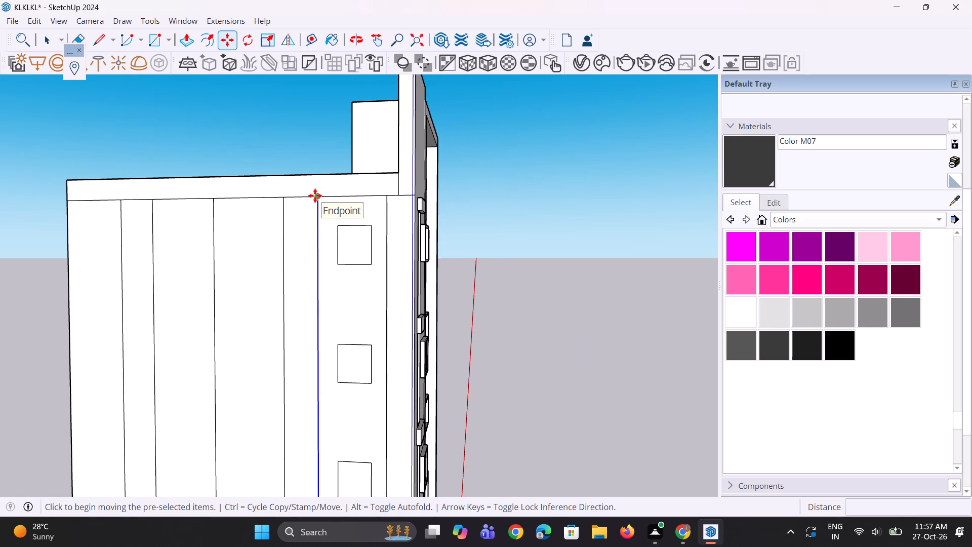
left_click(315, 196)
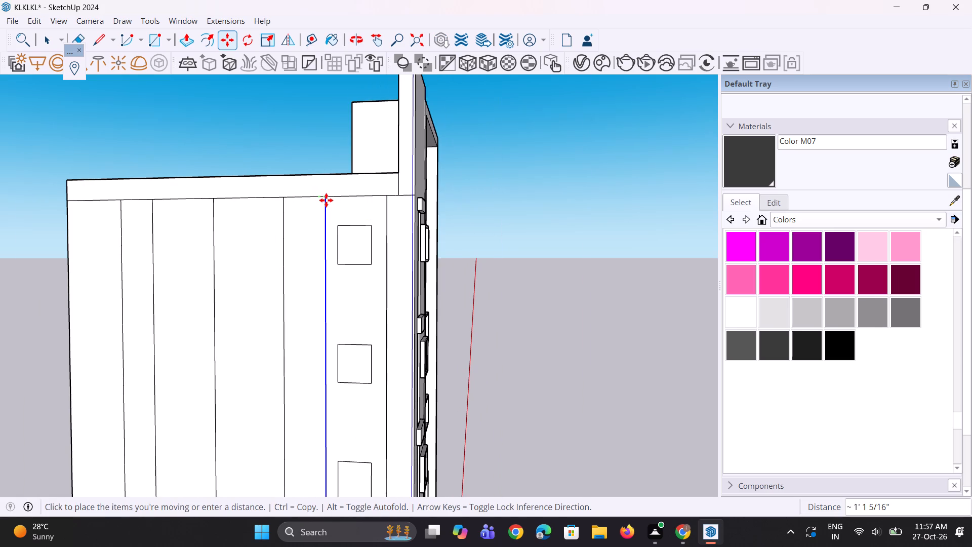
type("1'")
key("Return")
key("space")
Move the near edge of the other narrow strip, by the far end of the wall, 1' toward the window column.
scroll(299, 225, "down", 4)
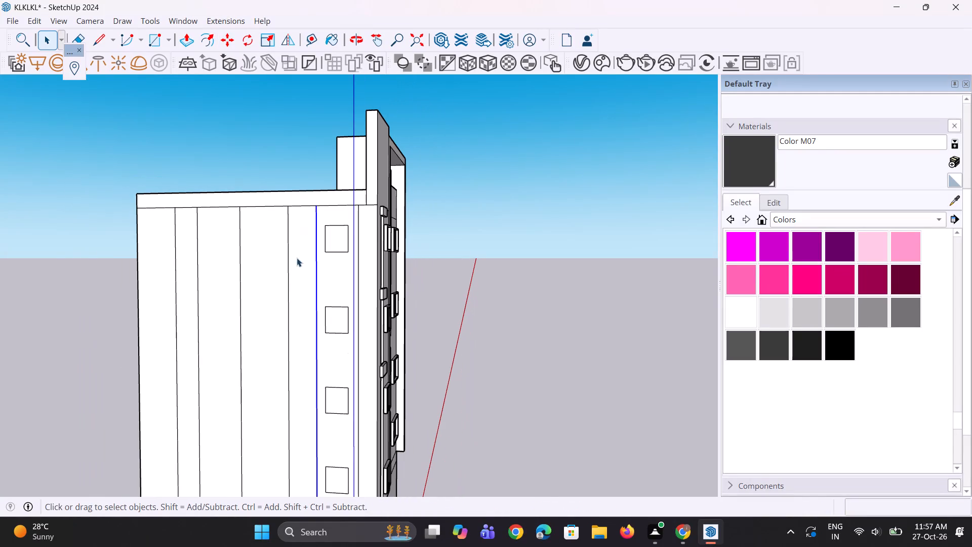
scroll(230, 290, "up", 1)
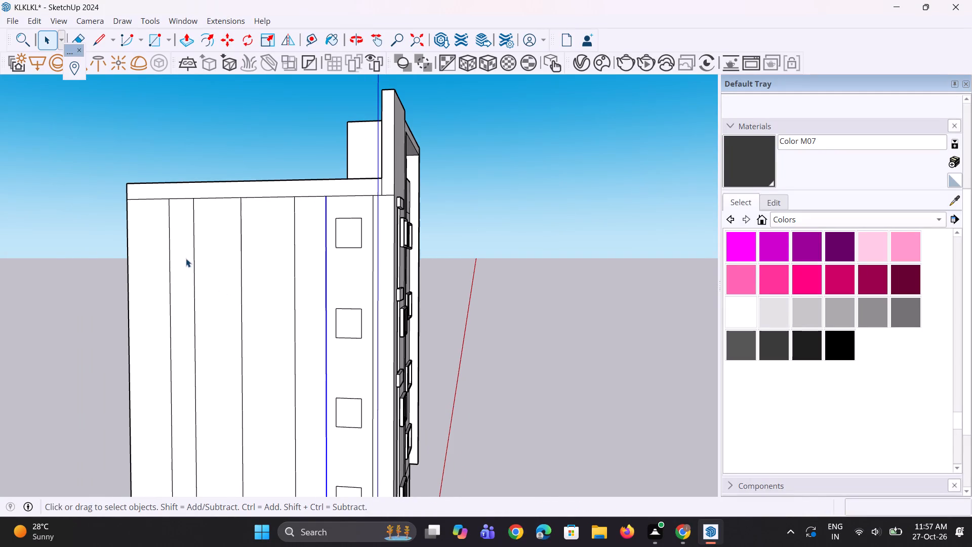
scroll(185, 257, "up", 2)
left_click(185, 256)
scroll(203, 186, "up", 4)
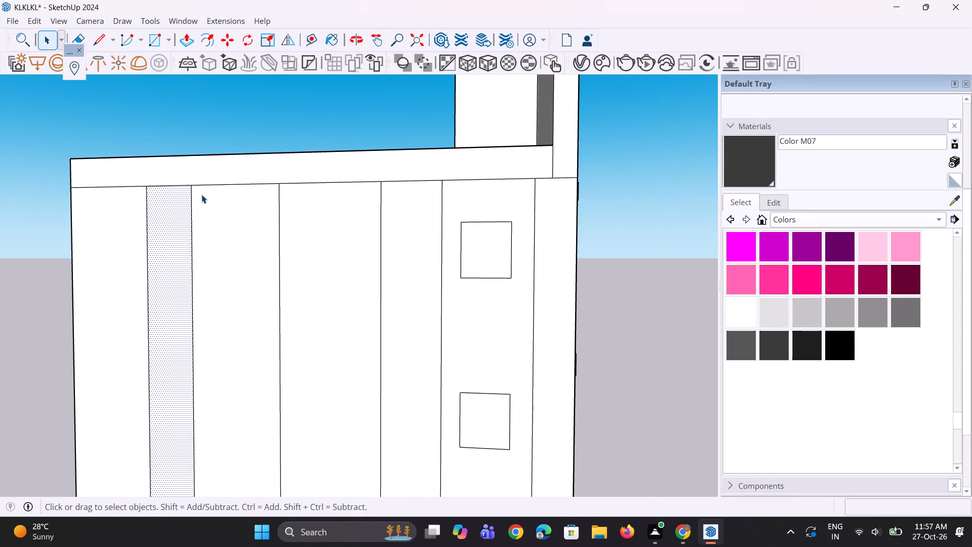
left_click(193, 199)
left_click(192, 196)
scroll(192, 187, "up", 1)
key("m")
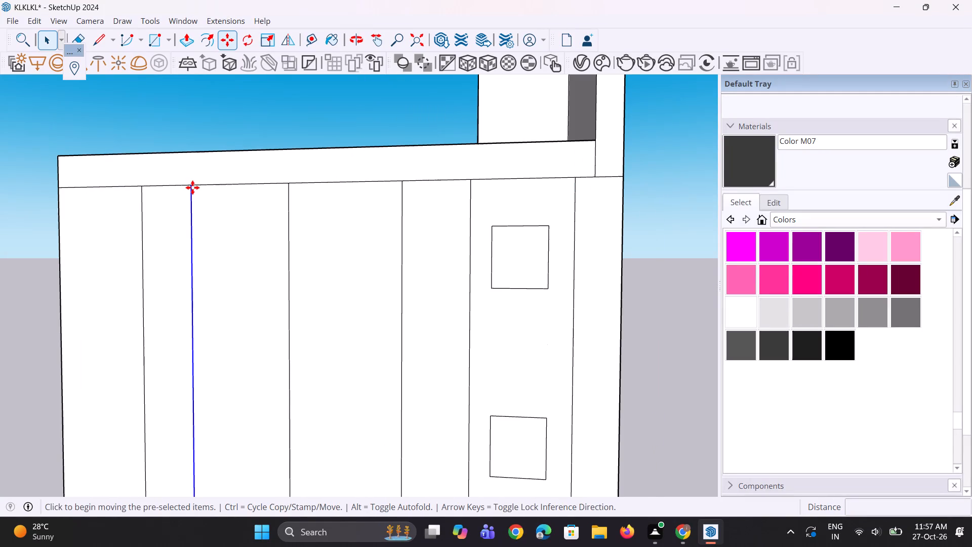
left_click(192, 186)
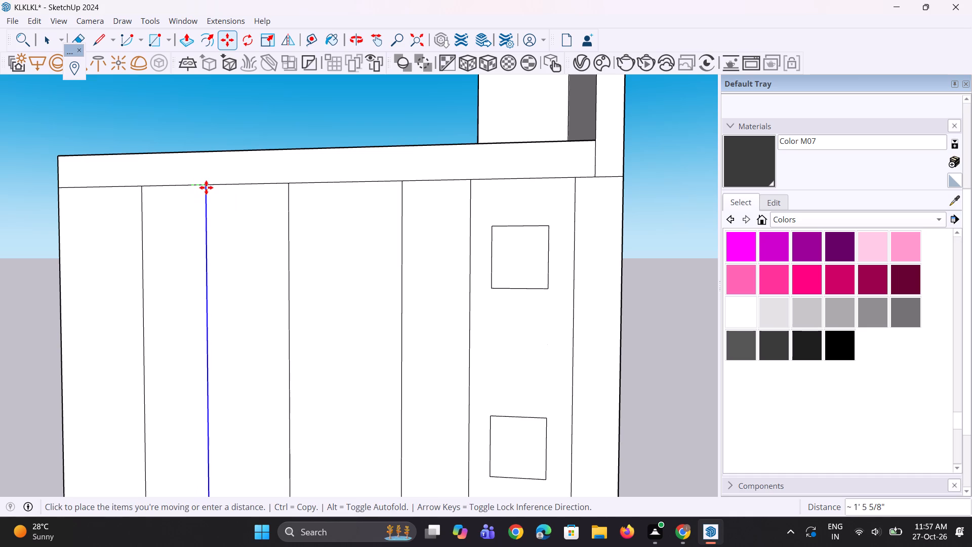
type("1'")
key("Return")
middle_click_drag(200, 191, 190, 192)
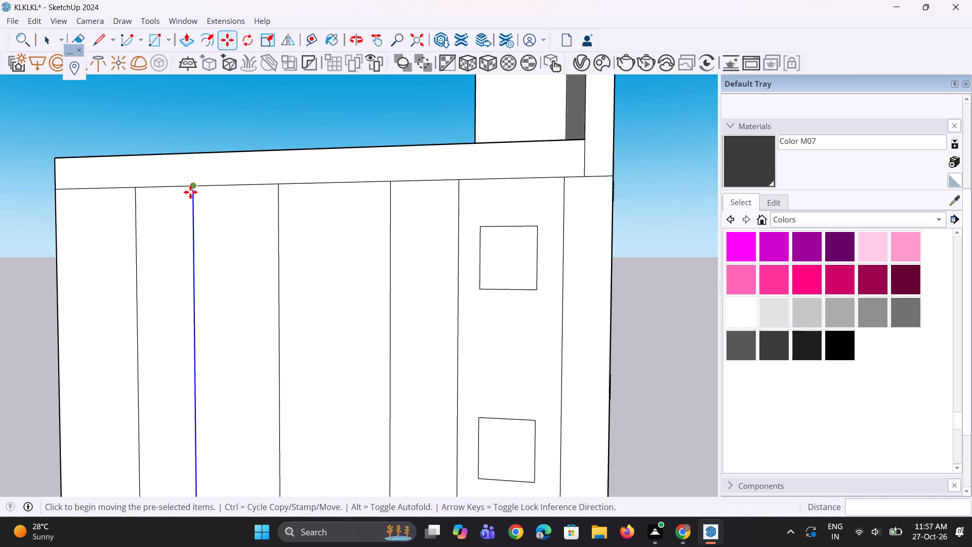
key("space")
key("space")
Offset the widened strip beside the windows inward about 1' 1 1/16" to form a border.
left_click(407, 258)
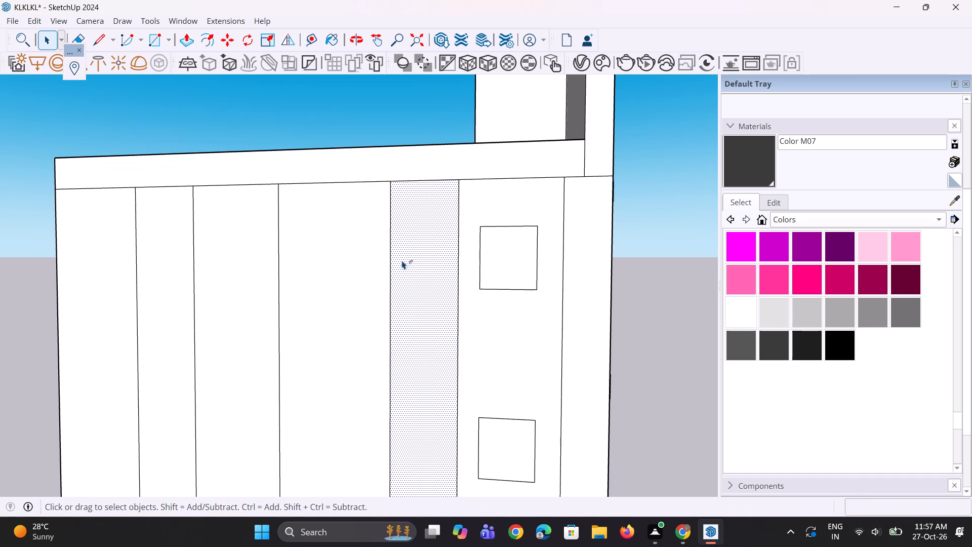
key("f")
left_click(394, 260)
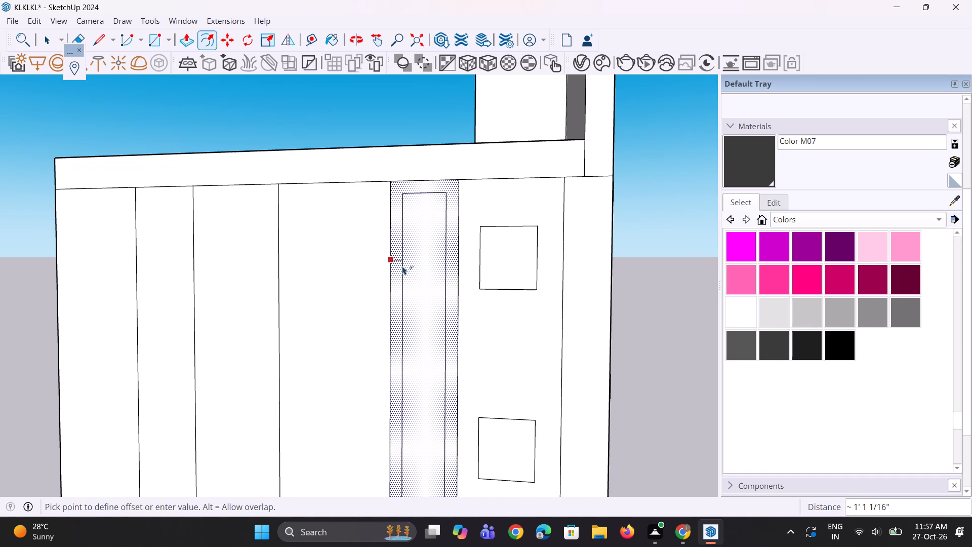
left_click(404, 267)
key("space")
key("space")
scroll(328, 269, "down", 5)
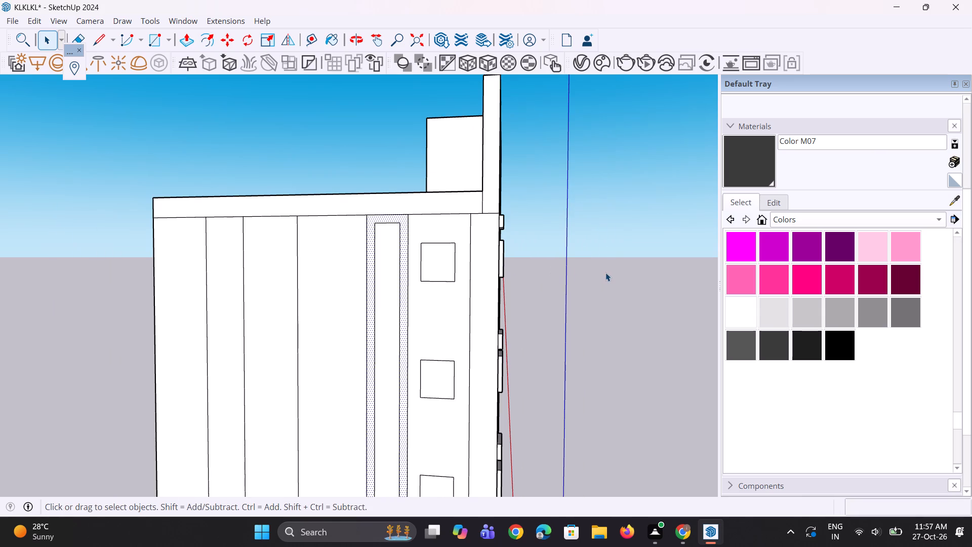
left_click(606, 272)
Push/Pull the border of the strip beside the windows outward about 8 5/16" as a raised frame.
middle_click_drag(476, 254, 441, 261)
scroll(415, 235, "up", 2)
key("p")
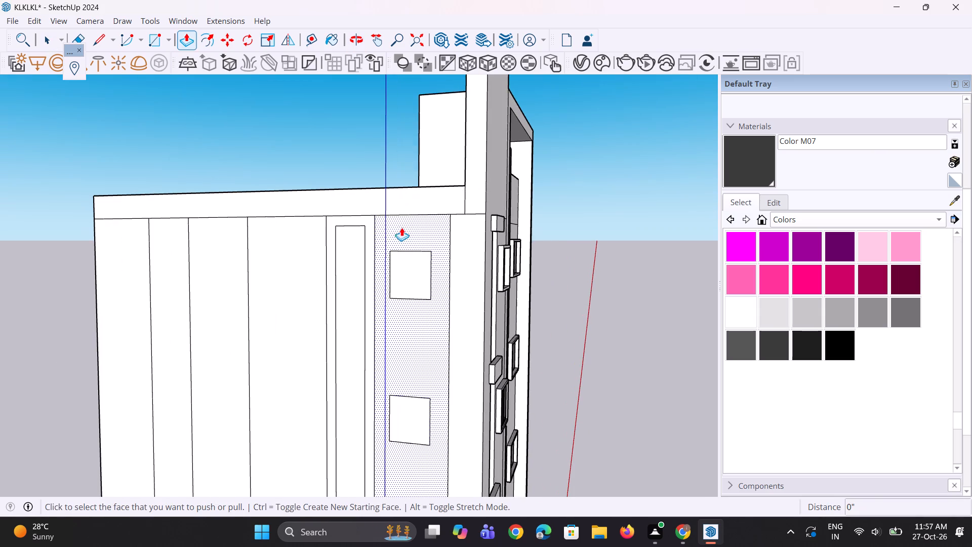
left_click(371, 221)
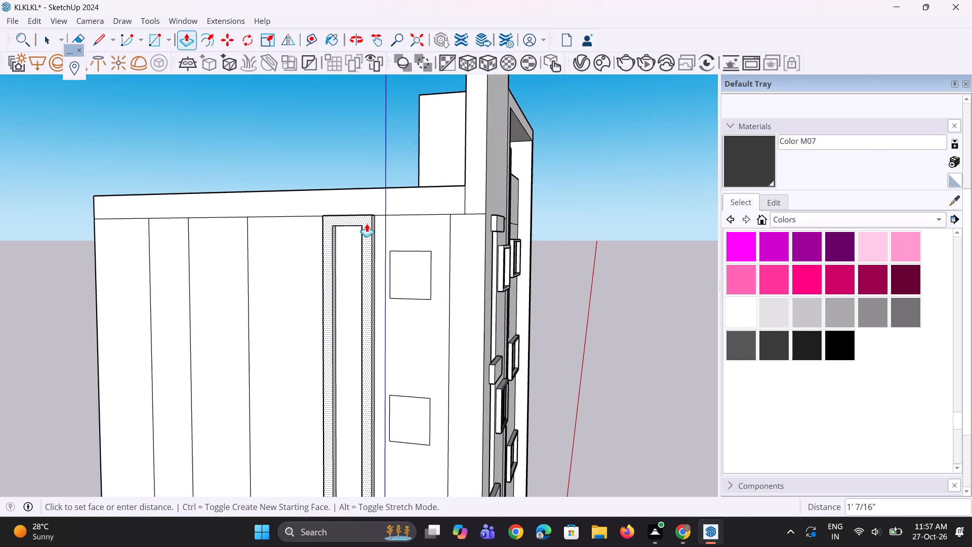
left_click(369, 223)
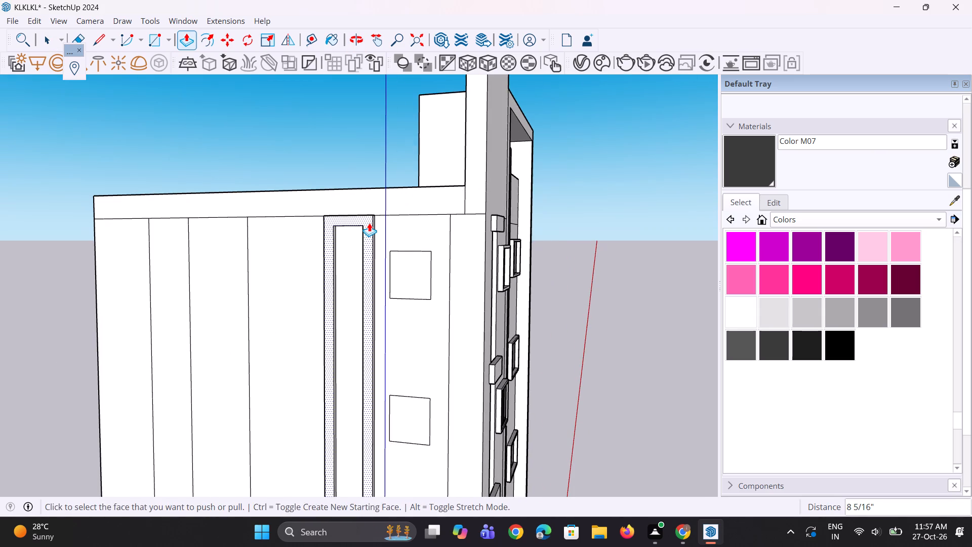
Extend the raised frame's top face about 3' 15/16" up to the roof edge of the parapet.
middle_click_drag(365, 218, 387, 316)
scroll(387, 301, "up", 4)
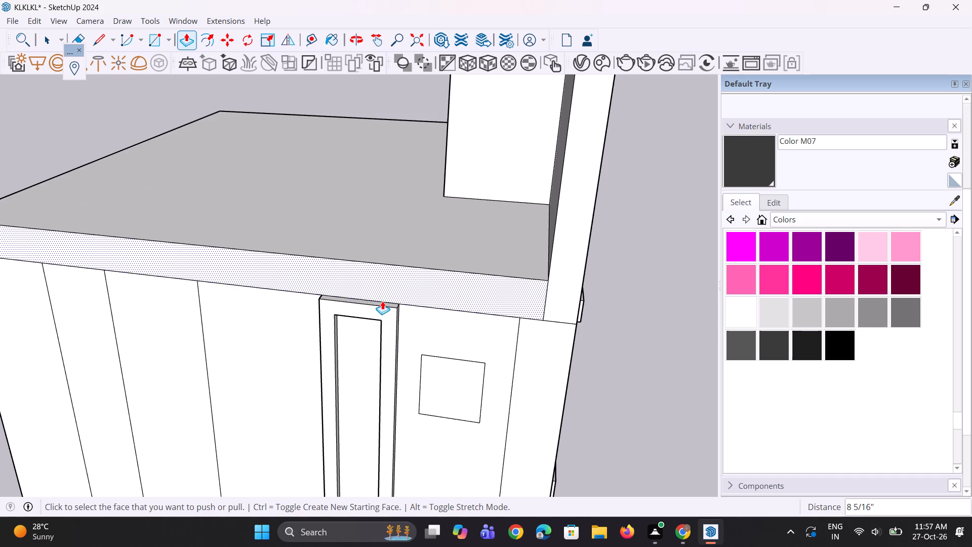
scroll(380, 303, "up", 3)
left_click(380, 303)
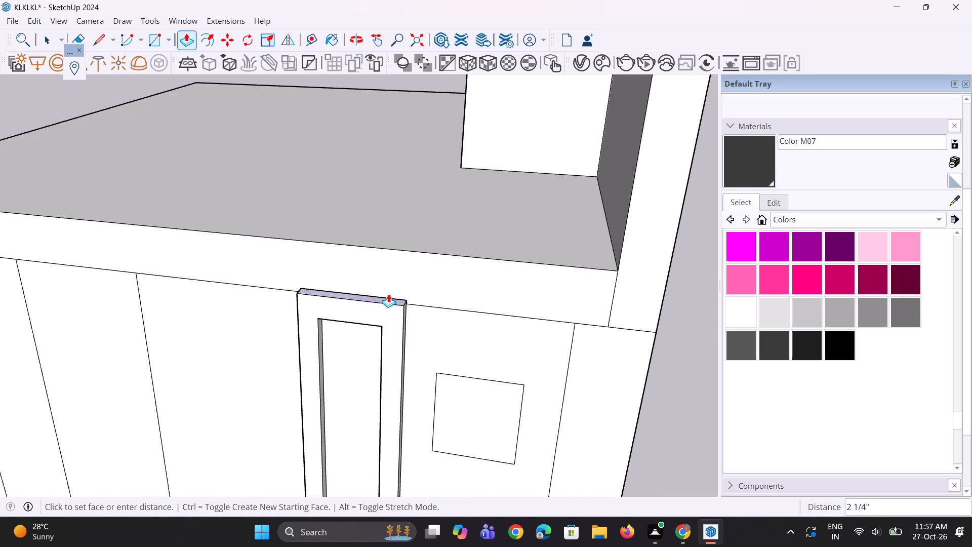
left_click(438, 254)
Raise the top inner face of the frame's opening about 10" to the parapet line.
middle_click_drag(294, 364, 348, 237)
scroll(261, 342, "down", 5)
middle_click_drag(321, 289, 344, 201)
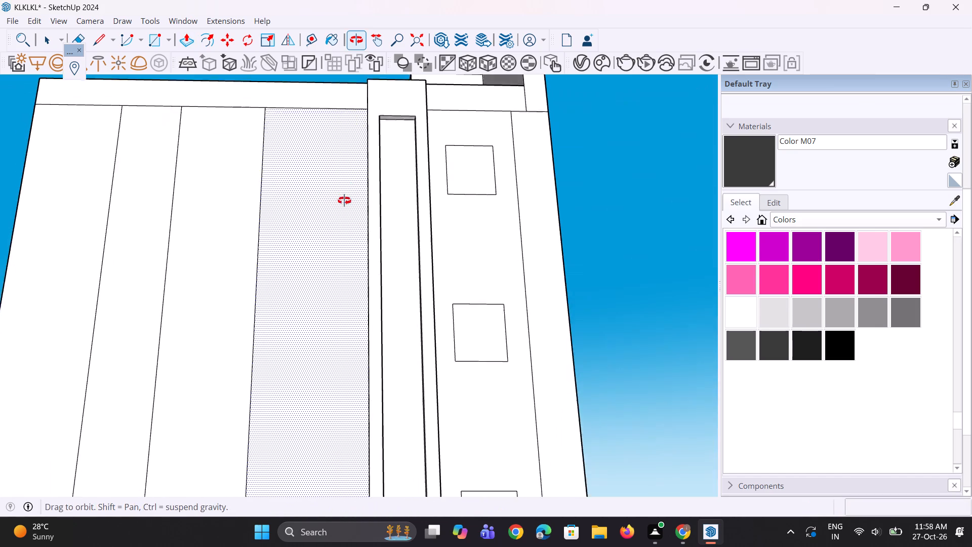
middle_click_drag(344, 201, 344, 198)
scroll(397, 109, "up", 6)
left_click(400, 101)
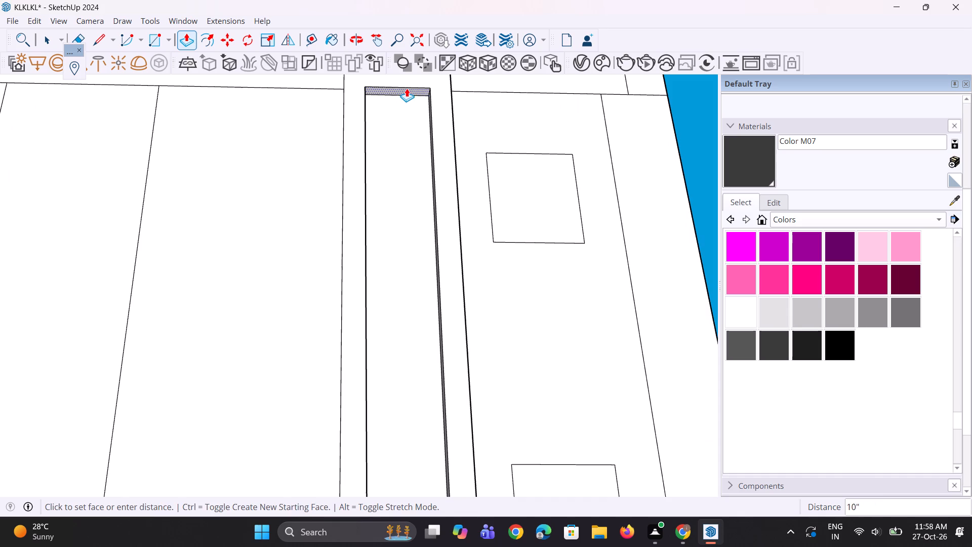
left_click(407, 88)
Raise the top inner face of the frame's opening a further 1' 1 1/2" into the parapet band.
scroll(217, 325, "down", 5)
scroll(309, 172, "up", 6)
left_click(338, 166)
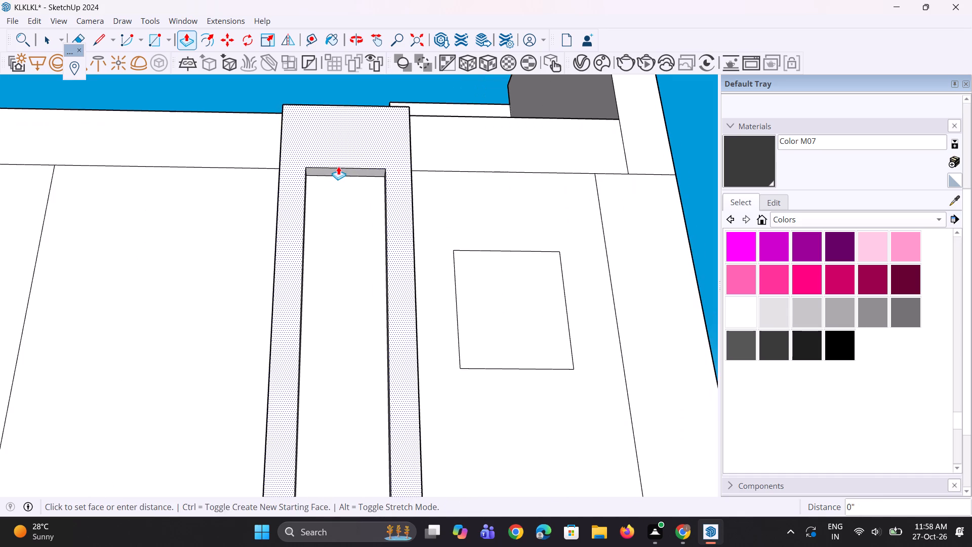
key("Escape")
scroll(340, 171, "up", 3)
left_click(343, 174)
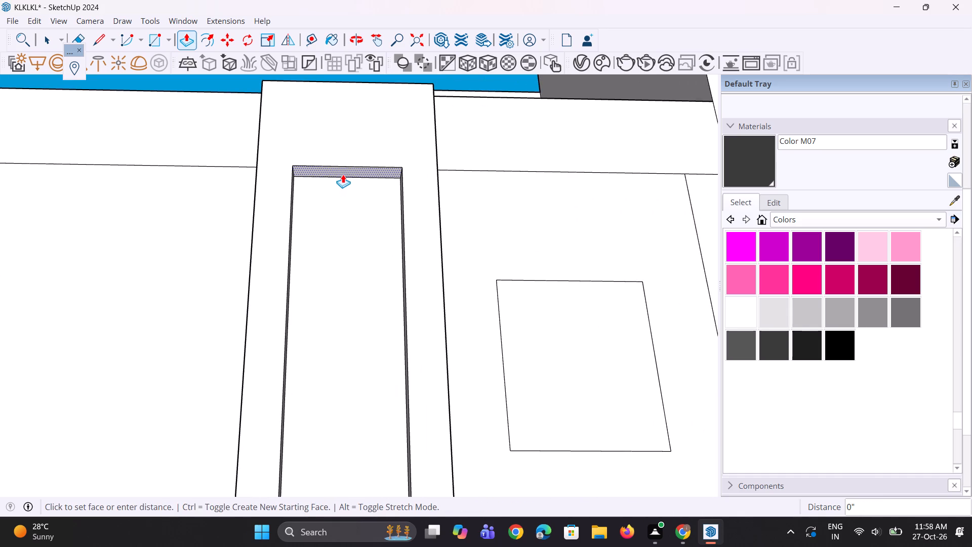
left_click(359, 146)
middle_click_drag(369, 222, 349, 246)
scroll(329, 258, "down", 5)
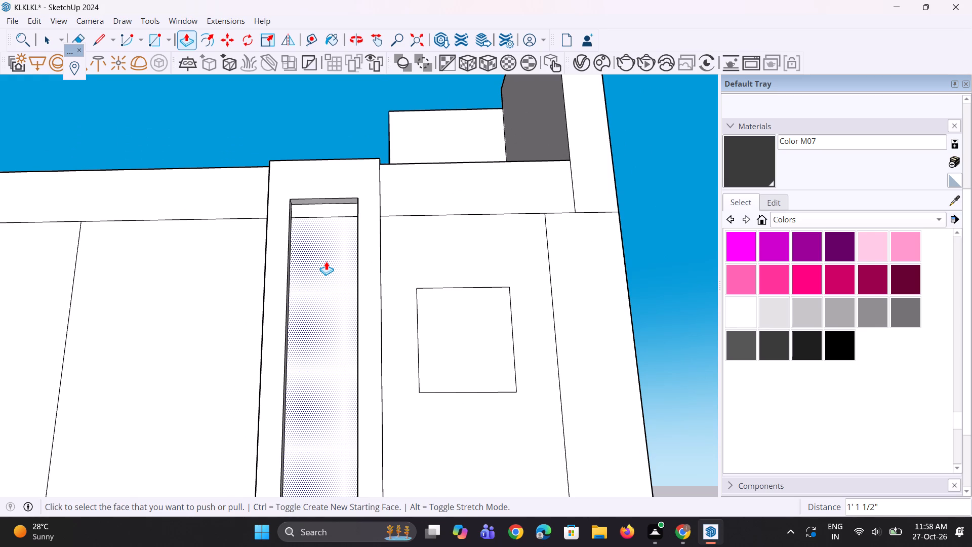
Erase the horizontal parapet line segments directly on both sides of the raised frame.
key("e")
left_click_drag(427, 211, 431, 224)
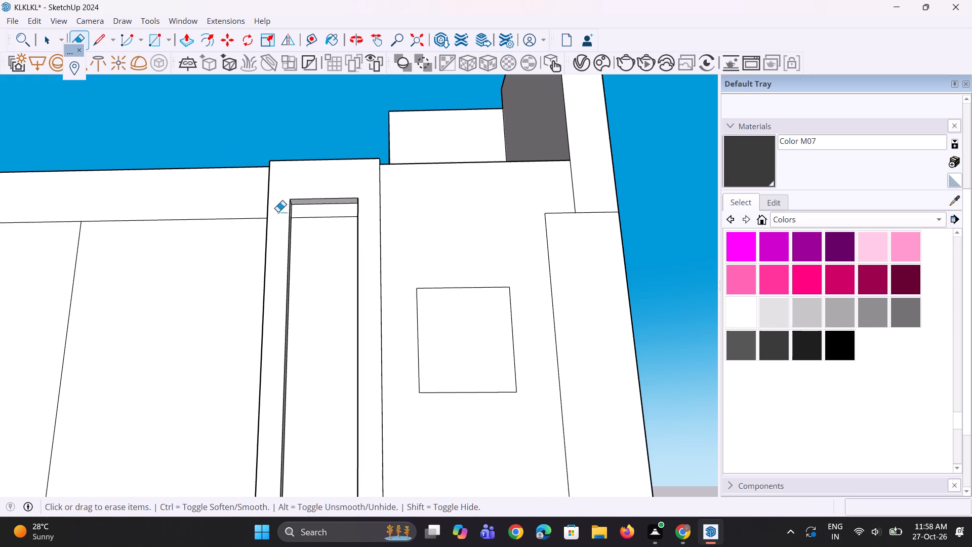
left_click_drag(261, 209, 261, 230)
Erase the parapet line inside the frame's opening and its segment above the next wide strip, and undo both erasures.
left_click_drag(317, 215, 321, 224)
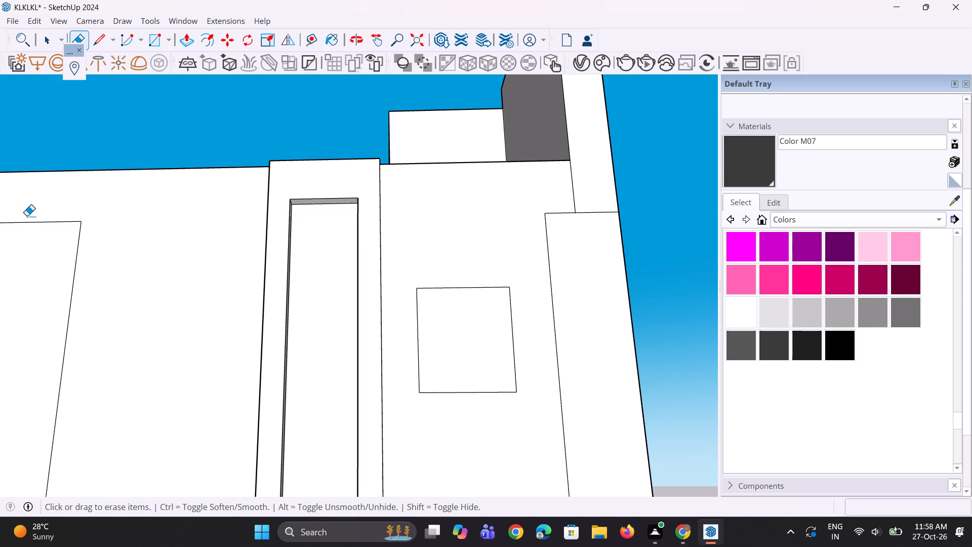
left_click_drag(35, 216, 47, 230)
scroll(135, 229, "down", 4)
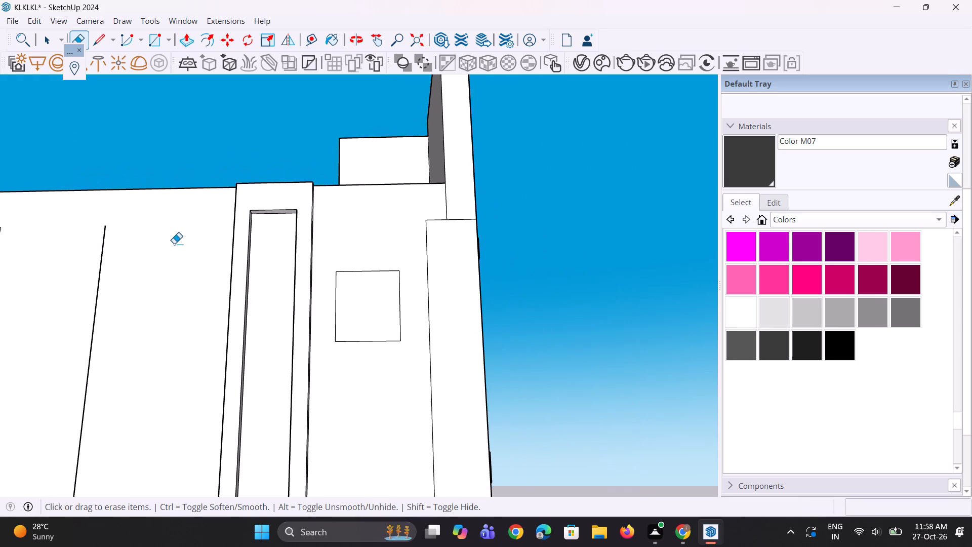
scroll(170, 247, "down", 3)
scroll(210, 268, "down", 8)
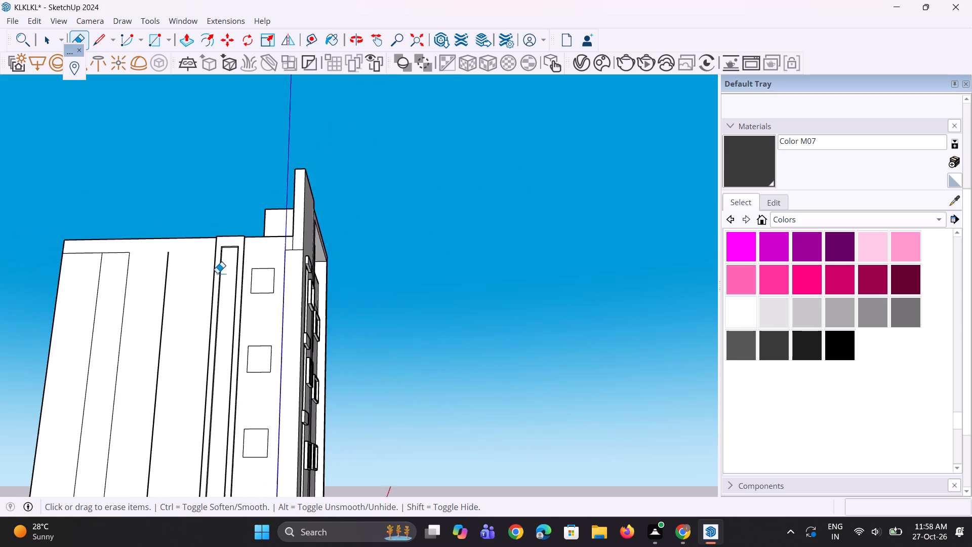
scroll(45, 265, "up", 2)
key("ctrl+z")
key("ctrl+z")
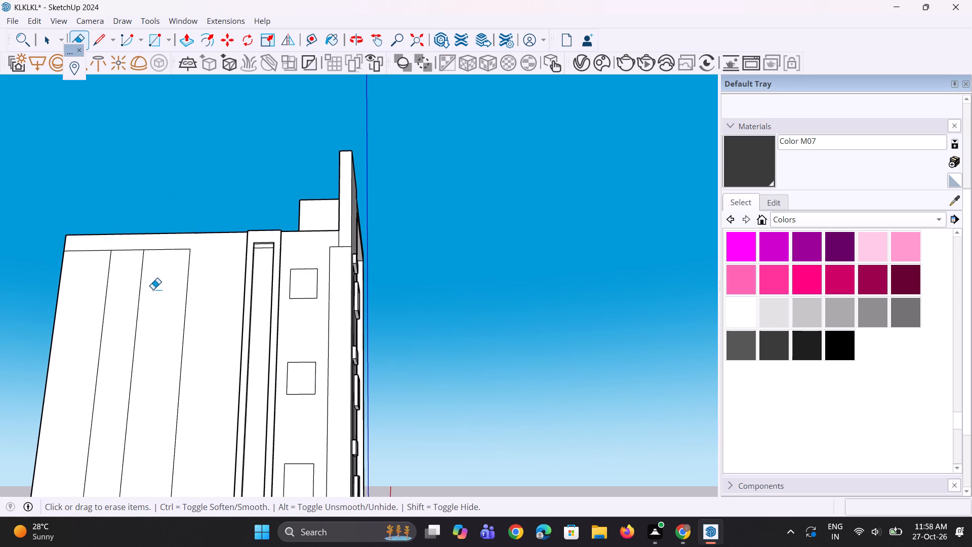
Erase the horizontal parapet line across the inside of the frame's opening.
scroll(233, 257, "up", 6)
left_click_drag(274, 243, 275, 247)
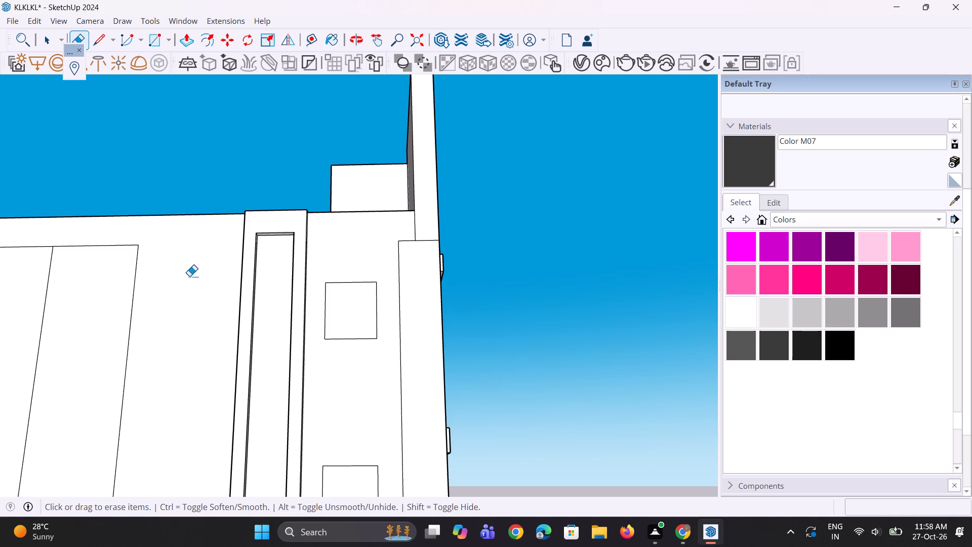
scroll(228, 268, "up", 1)
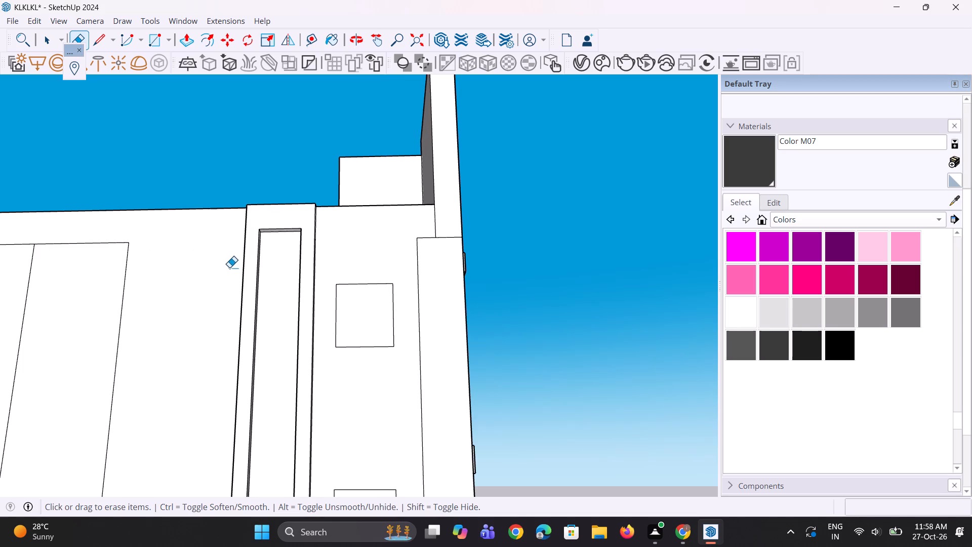
Raise the top face of the raised frame 3' 6 7/8" above the roof edge.
middle_click_drag(245, 254, 290, 430)
scroll(359, 424, "up", 2)
key("p")
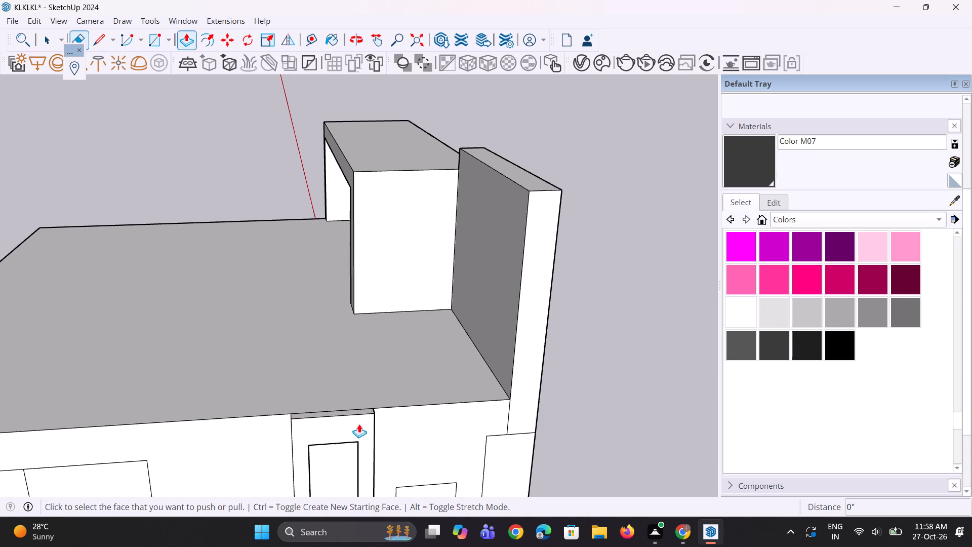
left_click(358, 414)
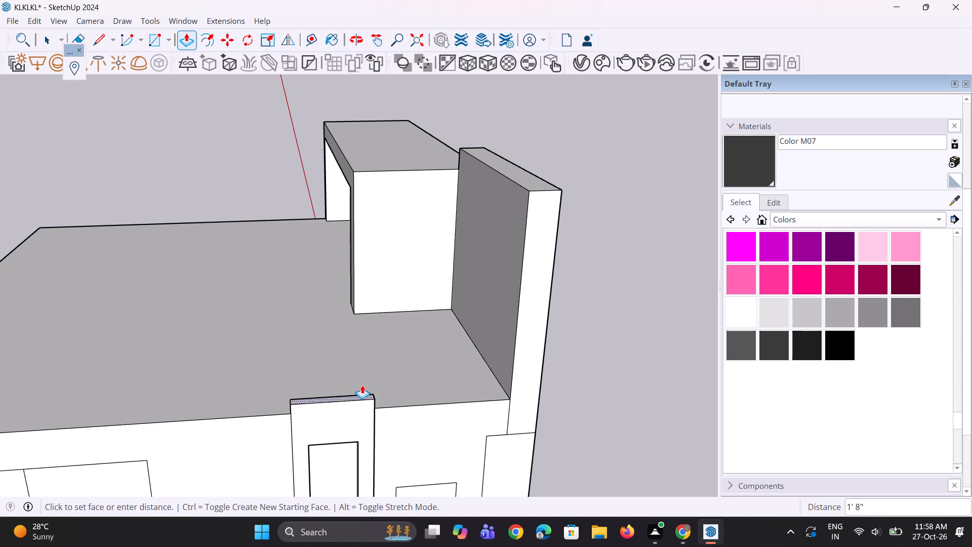
left_click(366, 370)
Raise the top inner face of the frame's opening about 2' 3 9/16" and a further 1' 10 1/8", past the roof edge.
middle_click_drag(333, 428, 343, 255)
scroll(330, 351, "down", 6)
middle_click_drag(352, 287, 349, 225)
scroll(332, 165, "up", 9)
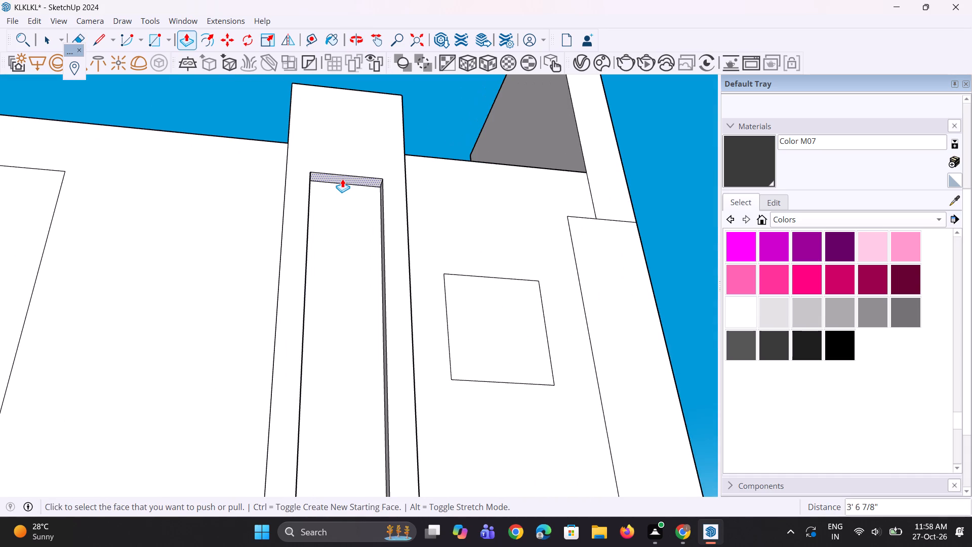
left_click(342, 179)
left_click(359, 118)
scroll(352, 153, "up", 2)
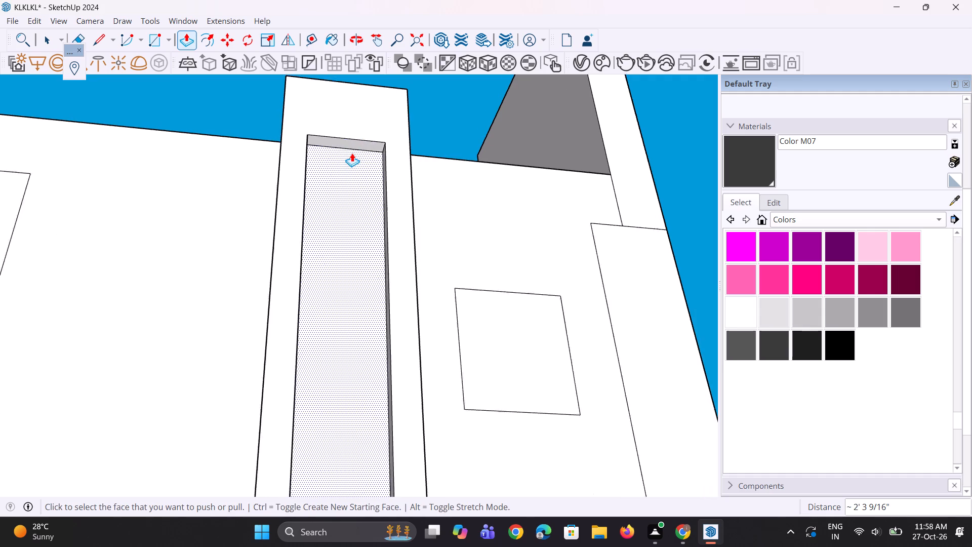
scroll(352, 153, "up", 1)
left_click(358, 147)
left_click(368, 110)
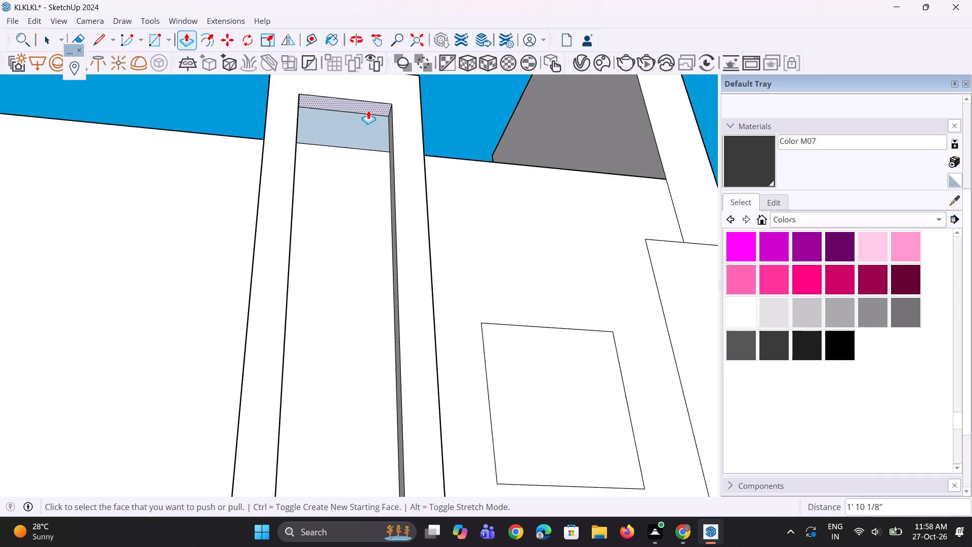
Widen the frame's two uprights by 5 3/16", one on its outer side face and the other on its inner face.
middle_click_drag(347, 151, 313, 232)
scroll(340, 194, "down", 5)
middle_click_drag(216, 274, 325, 288)
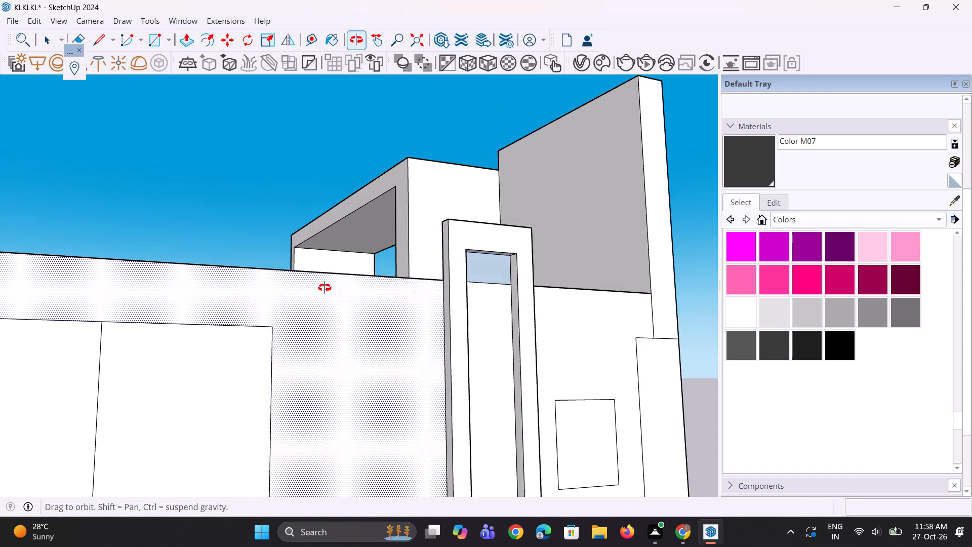
middle_click_drag(325, 288, 327, 286)
scroll(575, 311, "up", 2)
left_click(441, 336)
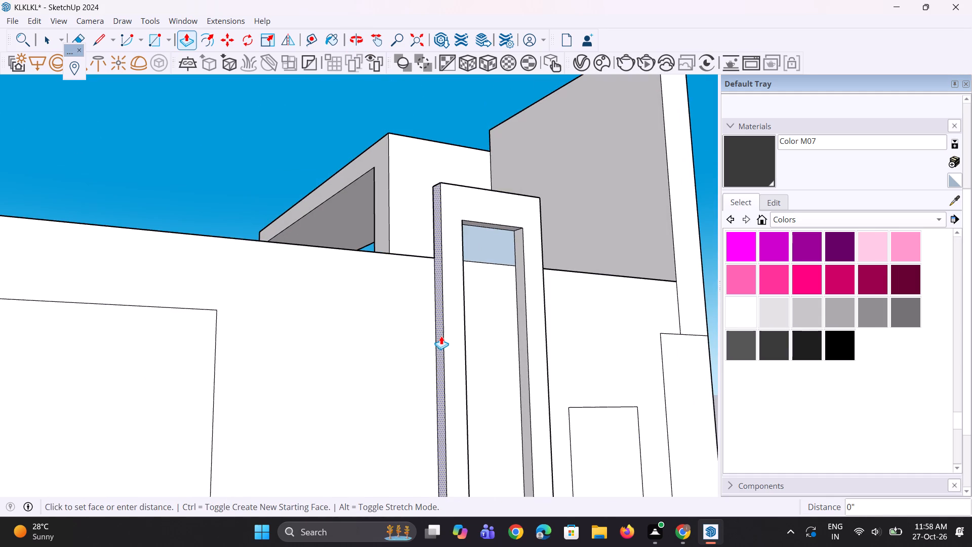
left_click(433, 338)
middle_click_drag(520, 332, 378, 336)
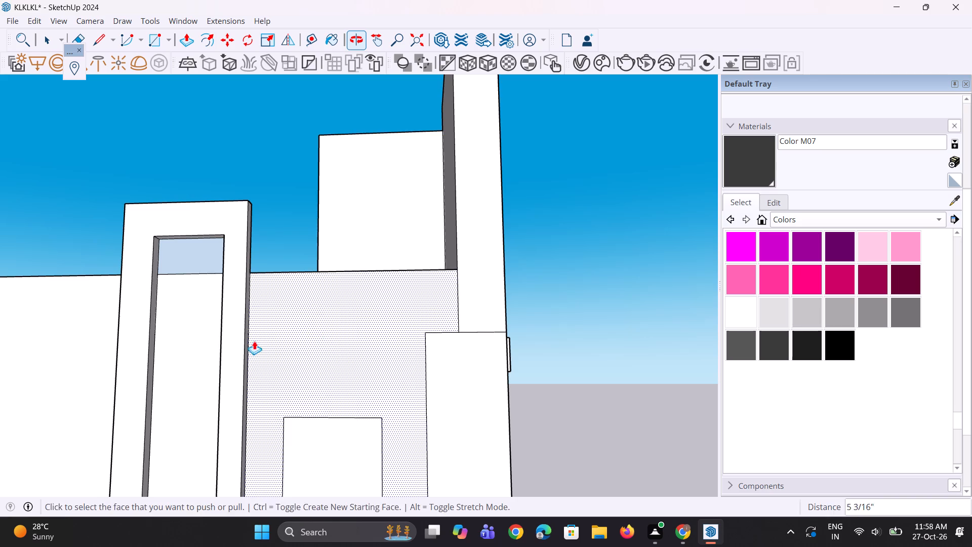
middle_click_drag(256, 342, 443, 333)
scroll(601, 378, "up", 2)
double_click(589, 381)
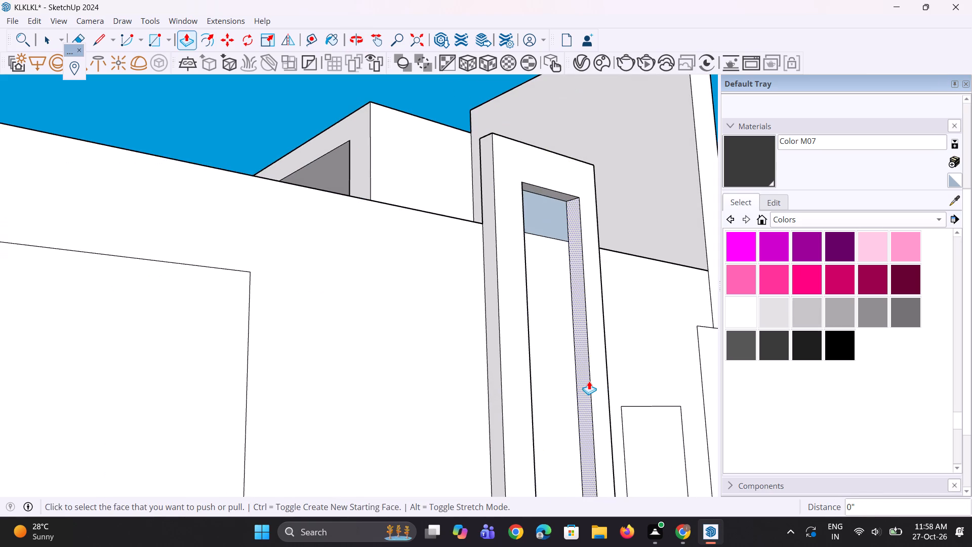
Pull the frame's front face out a further 5 3/16".
double_click(596, 379)
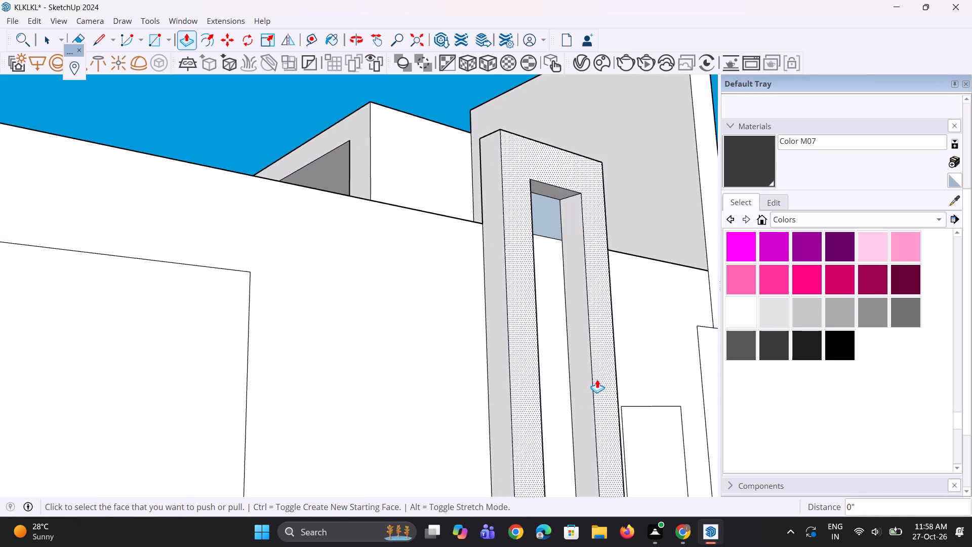
Draw a small window rectangle about 1' 8" by 2' 4" on the recessed wall face, in the upper part of the frame's opening.
scroll(465, 382, "down", 5)
middle_click_drag(519, 355, 427, 372)
scroll(343, 326, "down", 5)
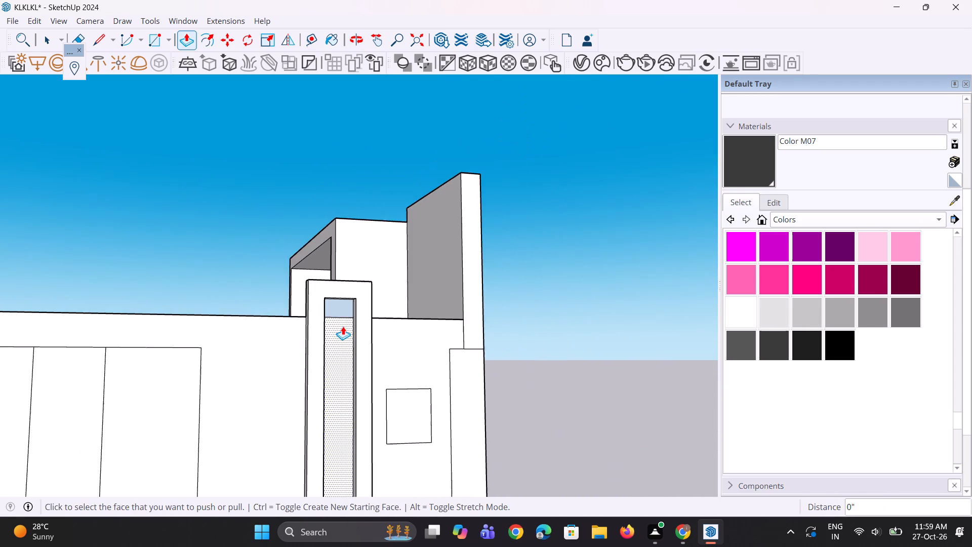
middle_click_drag(336, 336, 337, 350)
scroll(348, 374, "up", 4)
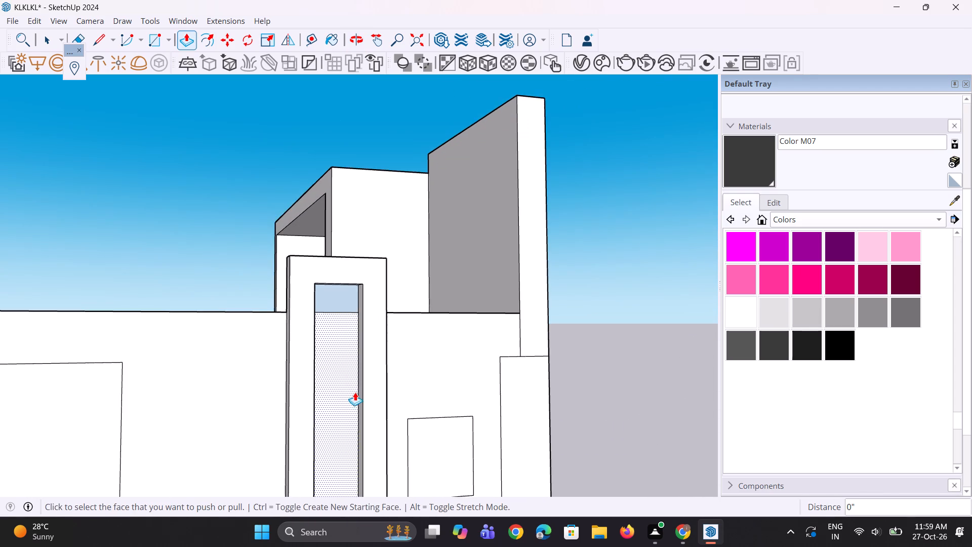
scroll(347, 414, "up", 6)
key("r")
scroll(316, 294, "down", 8)
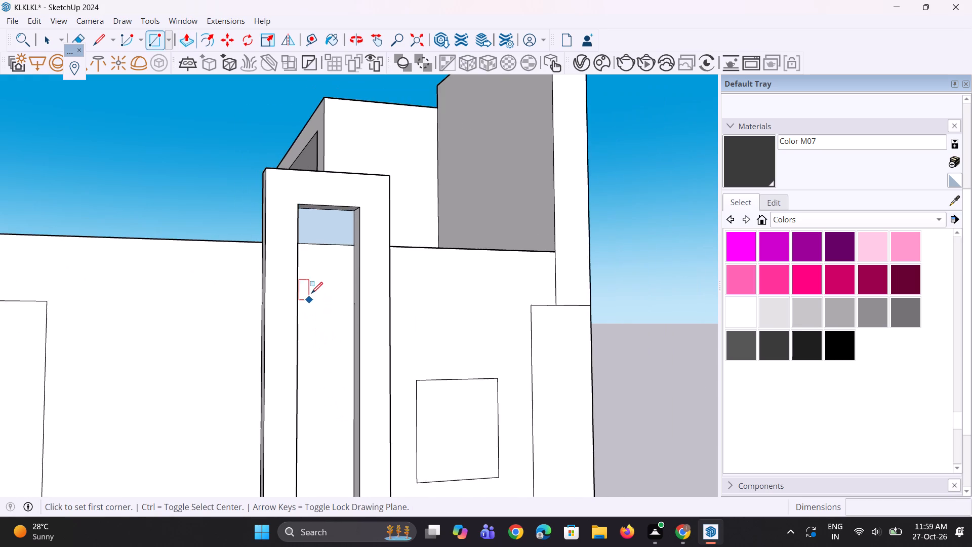
scroll(311, 293, "down", 2)
middle_click_drag(331, 446, 301, 463)
scroll(290, 455, "up", 6)
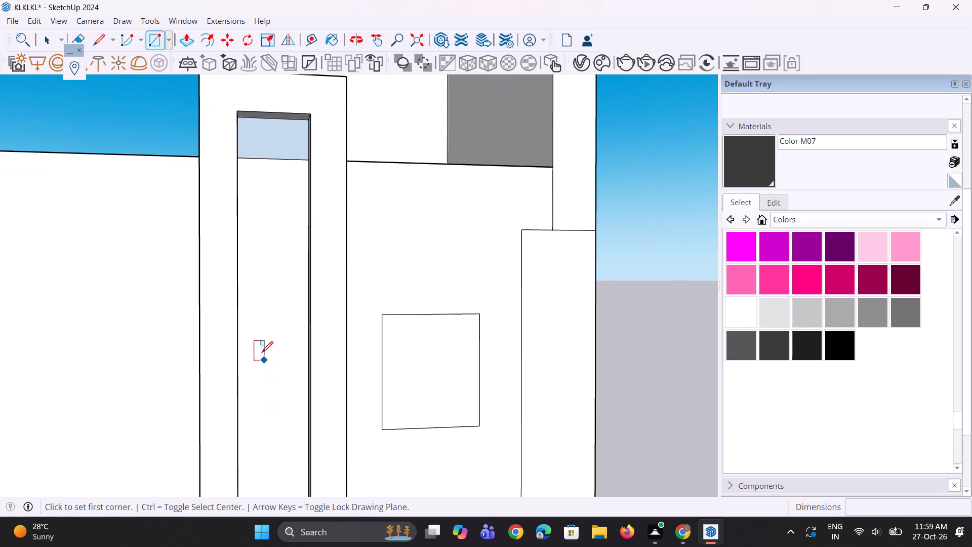
left_click(257, 346)
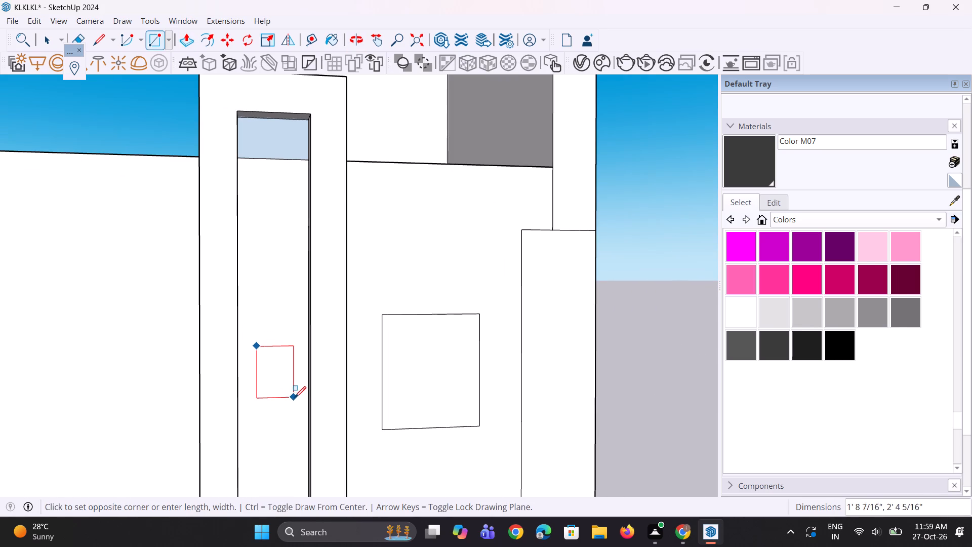
left_click(296, 398)
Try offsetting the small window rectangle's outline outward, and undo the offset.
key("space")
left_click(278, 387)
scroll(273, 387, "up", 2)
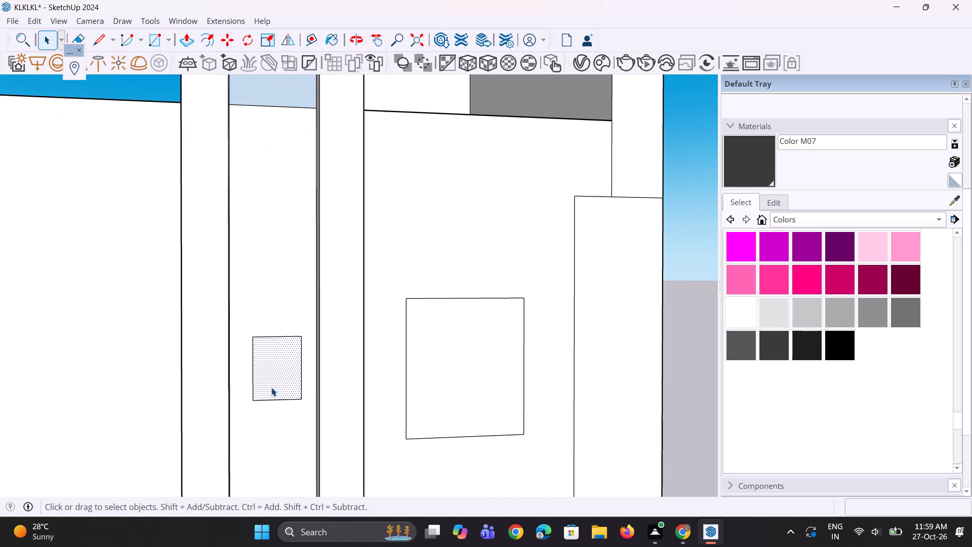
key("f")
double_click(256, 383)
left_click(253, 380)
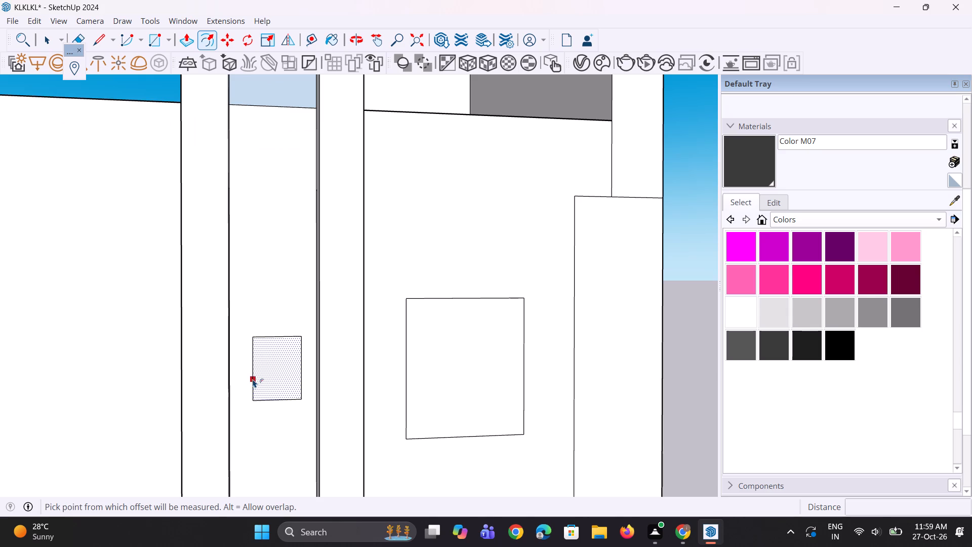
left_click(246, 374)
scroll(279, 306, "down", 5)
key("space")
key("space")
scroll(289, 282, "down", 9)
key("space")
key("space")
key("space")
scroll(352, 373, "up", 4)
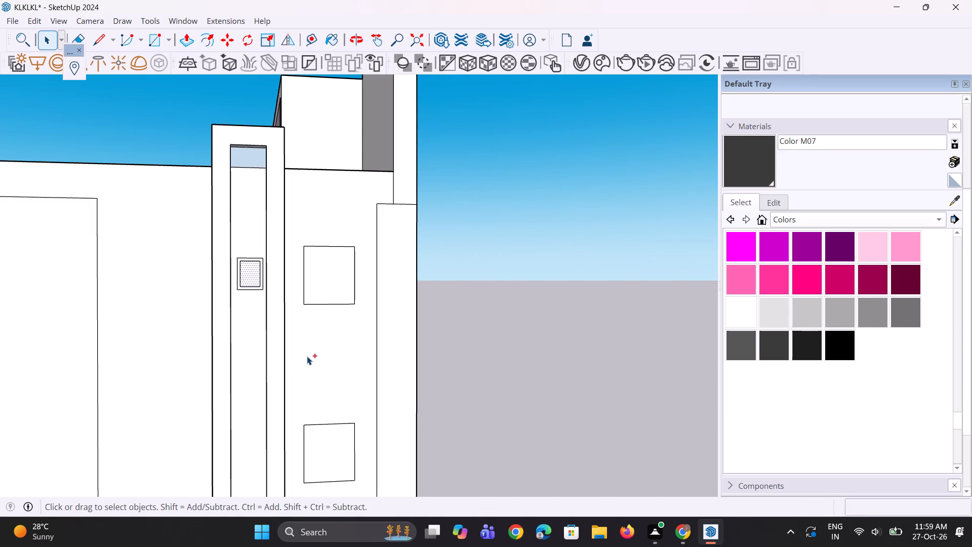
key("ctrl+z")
Copy the small window rectangle straight down the opening at about 16' 11" spacing, with three copies in total.
scroll(287, 357, "up", 3, "ctrl")
key("space")
key("m")
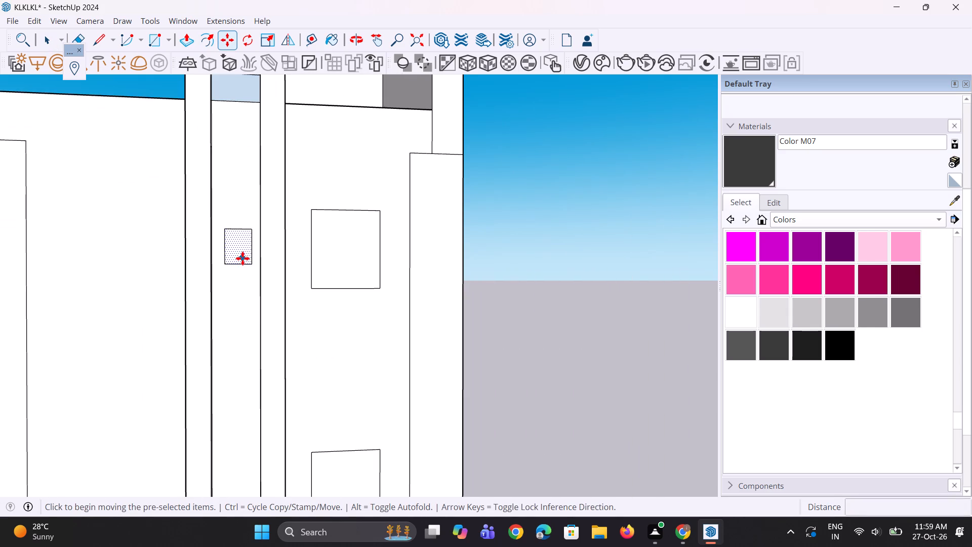
left_click(242, 257)
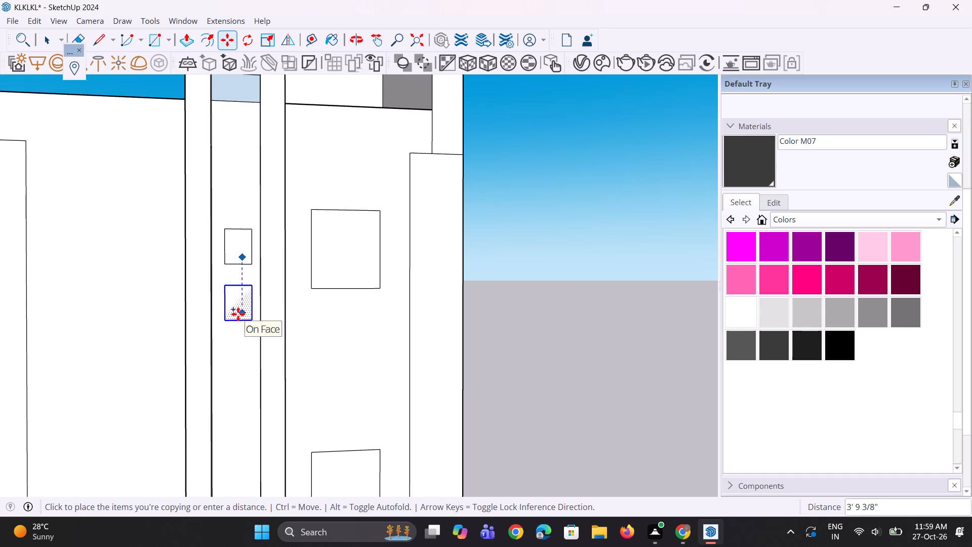
scroll(238, 314, "down", 4)
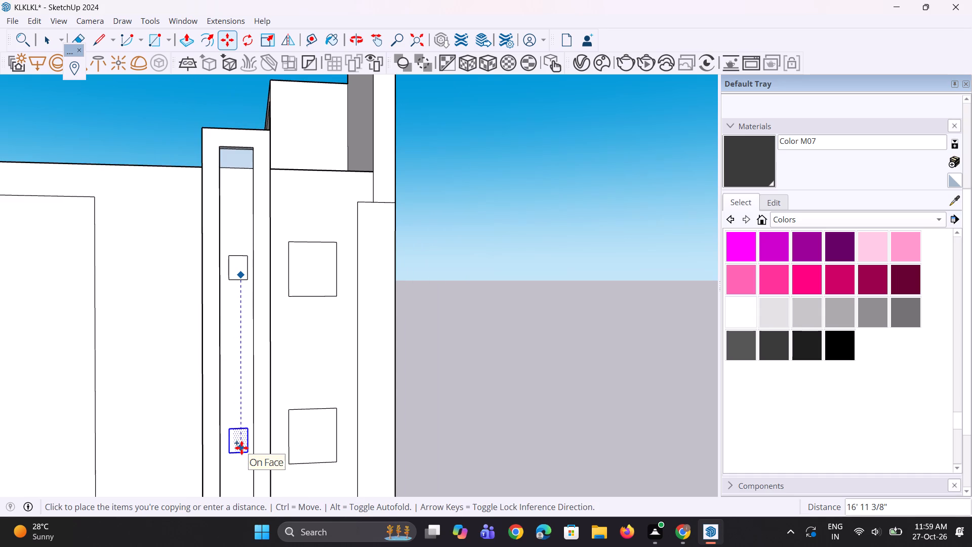
left_click(241, 448)
type("*3")
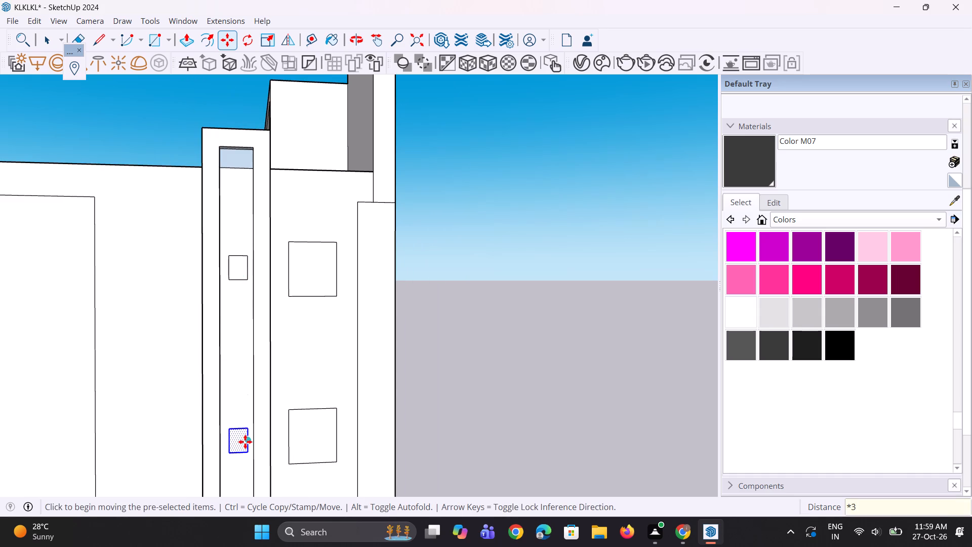
key("Return")
Offset the outline of the topmost small window in the frame's opening outward, repeating the previous offset distance.
scroll(411, 391, "down", 5)
scroll(332, 244, "down", 11)
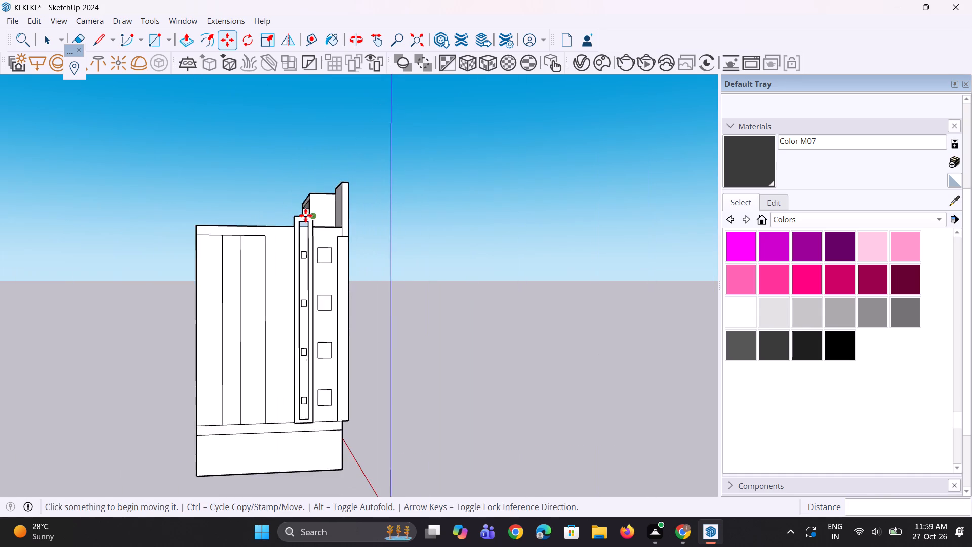
scroll(305, 215, "down", 1)
middle_click_drag(289, 322, 271, 361)
scroll(287, 351, "up", 4)
key("space")
key("space")
scroll(332, 258, "up", 8)
key("space")
key("space")
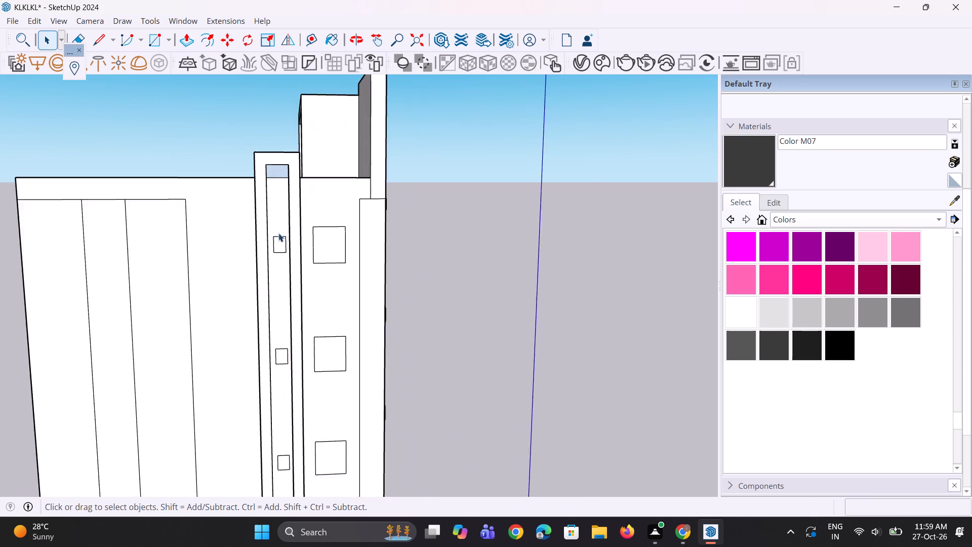
scroll(278, 233, "up", 3)
key("space")
scroll(279, 247, "up", 4)
left_click(282, 249)
scroll(277, 250, "up", 4)
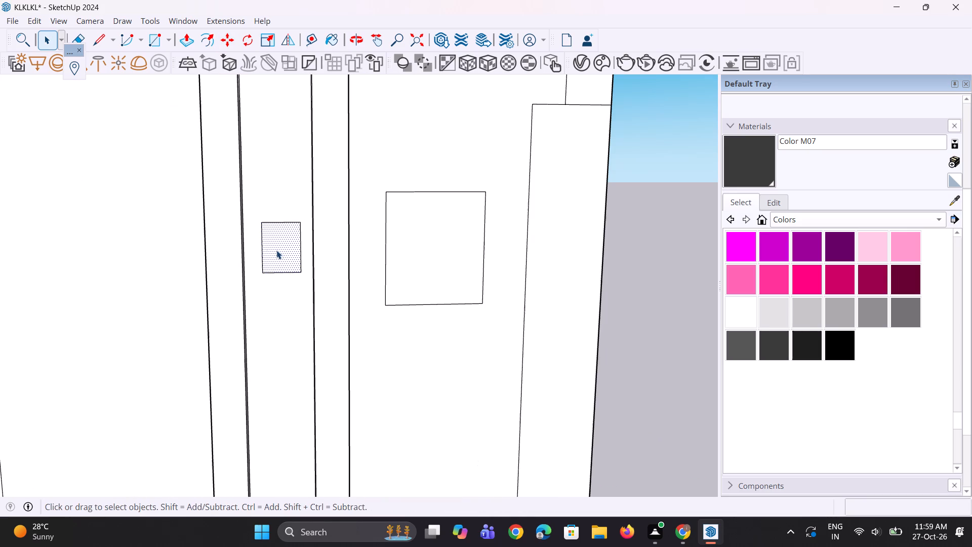
key("f")
double_click(256, 246)
scroll(286, 205, "down", 6)
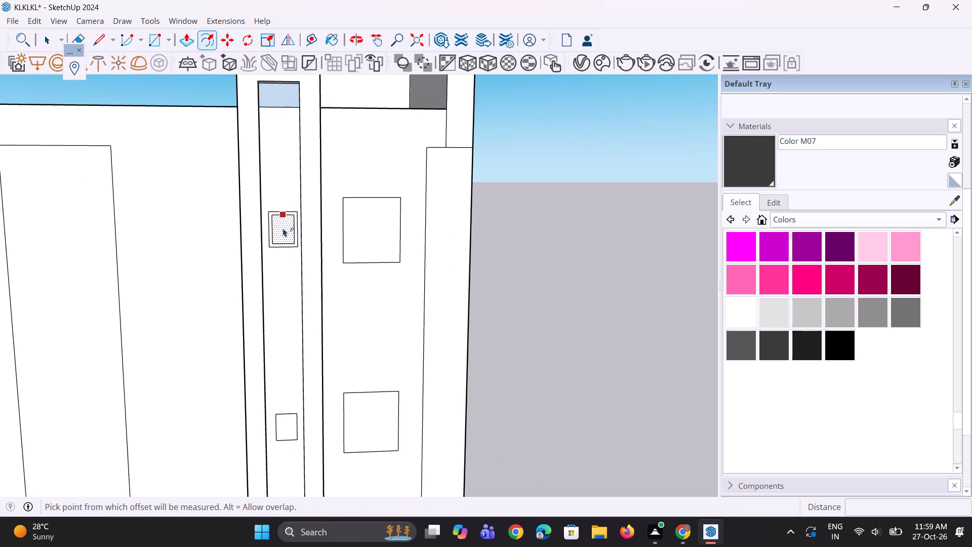
key("space")
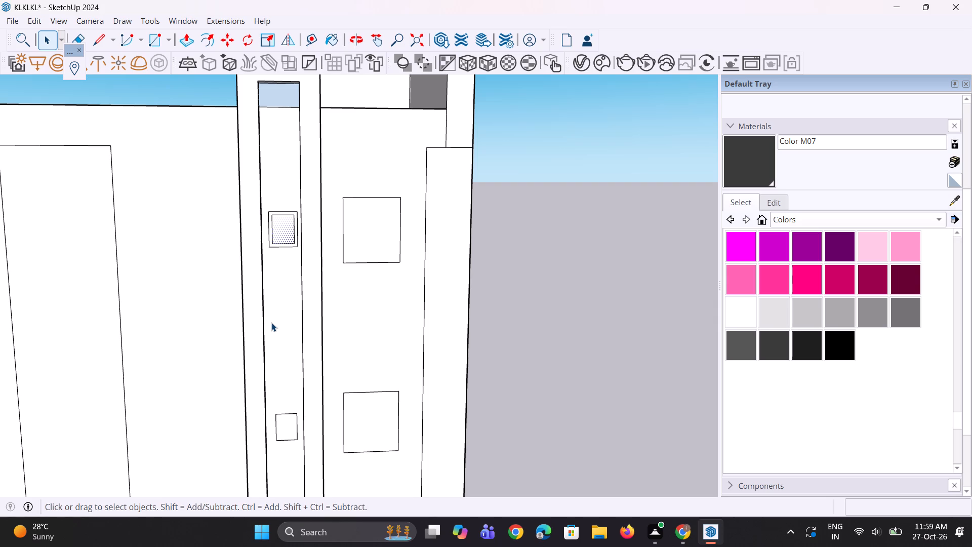
key("space")
key("space")
Offset the outline of the second small window from the top outward by the same distance.
scroll(291, 313, "down", 4)
scroll(290, 381, "up", 3)
left_click(284, 394)
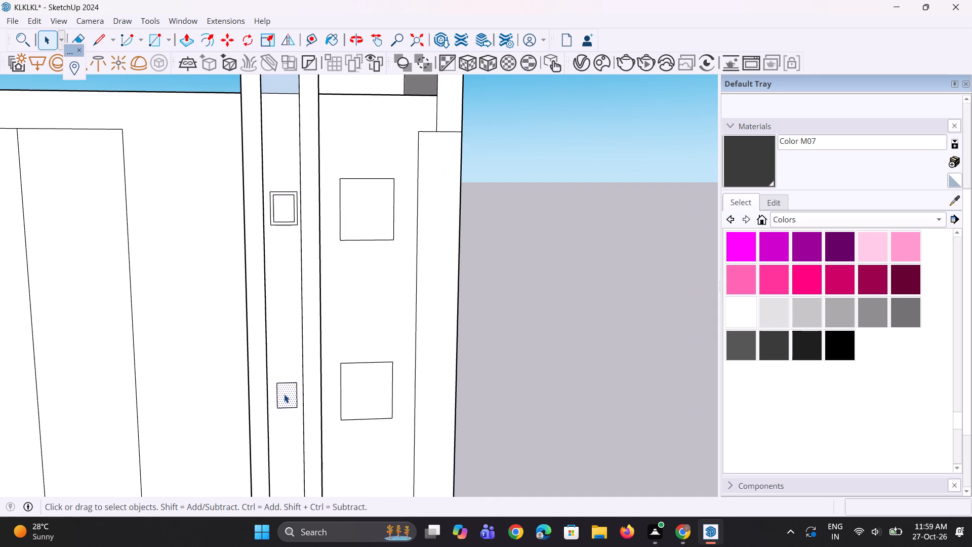
scroll(283, 396, "up", 6)
key("f")
double_click(281, 390)
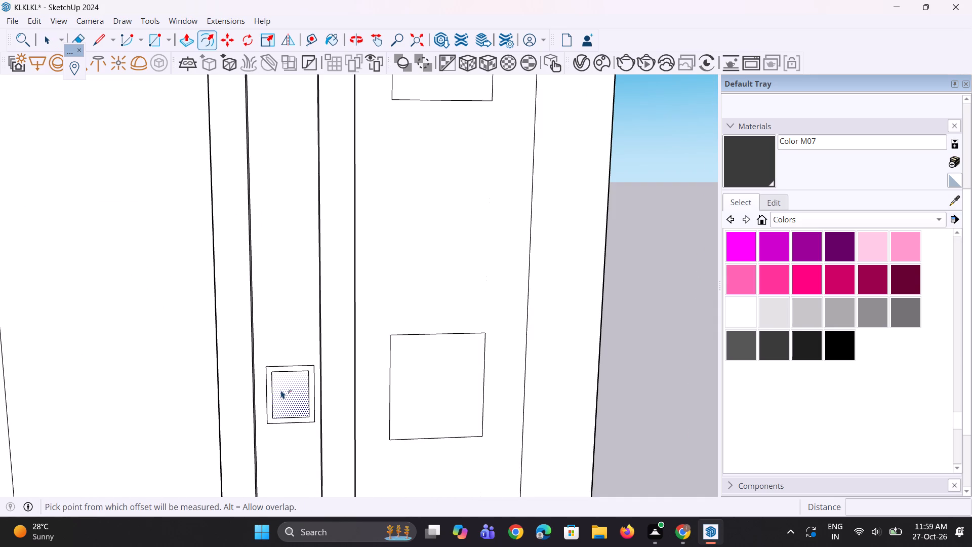
scroll(279, 341, "down", 15)
scroll(274, 339, "up", 2)
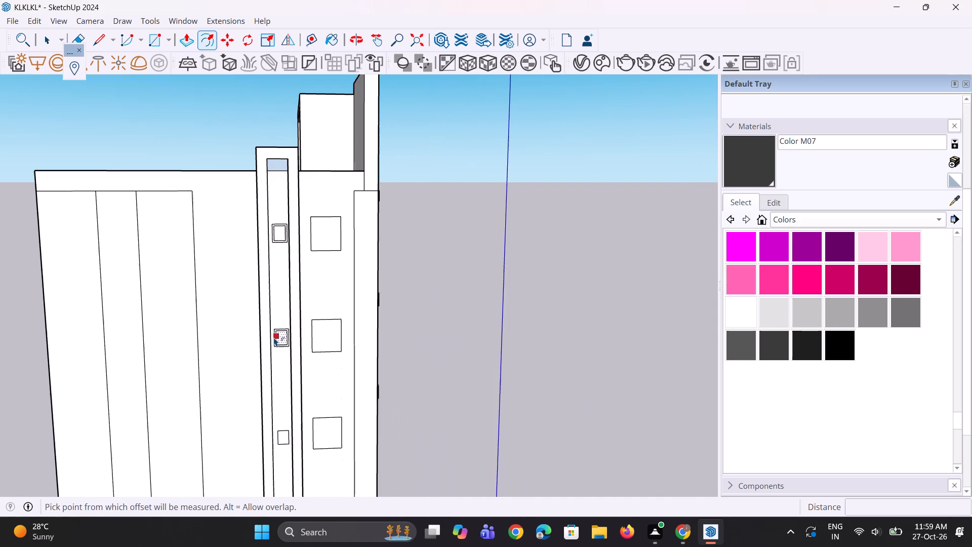
Copy the topmost window of the wall's outer column about 24' 4" across onto the upper part of the nearest wide strip.
key("space")
key("space")
left_click(329, 233)
scroll(327, 237, "up", 2)
key("m")
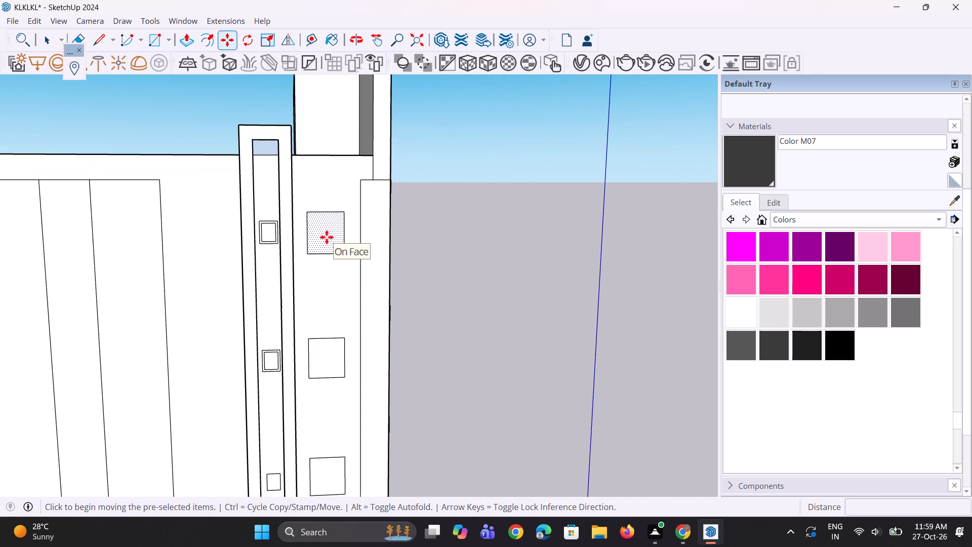
left_click(327, 238, "ctrl")
scroll(290, 247, "down", 4)
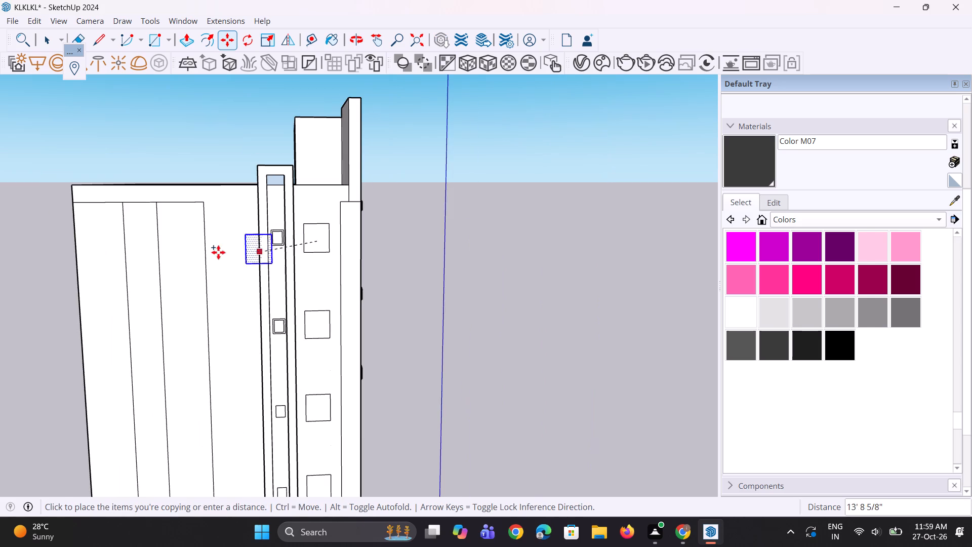
scroll(188, 253, "up", 1)
left_click(185, 244)
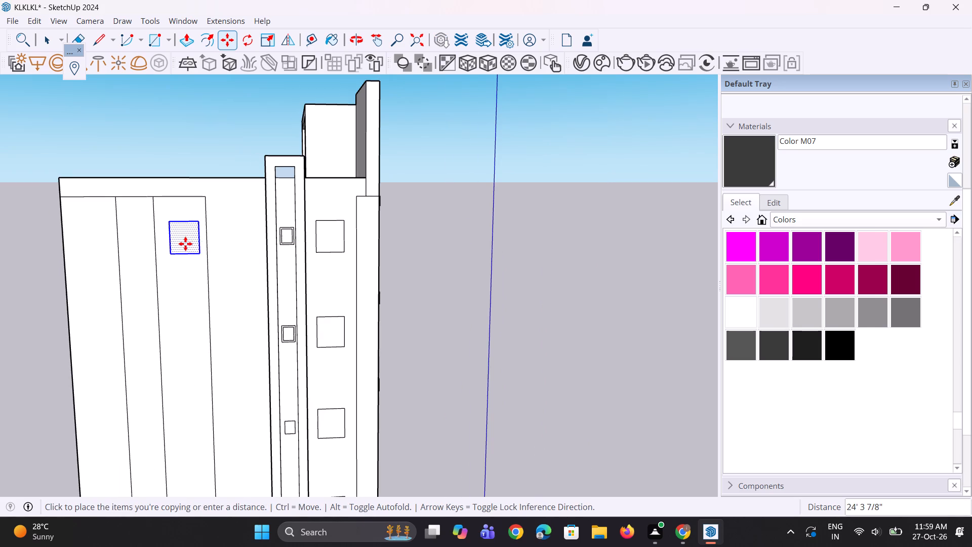
key("space")
key("space")
key("space")
scroll(334, 222, "up", 3)
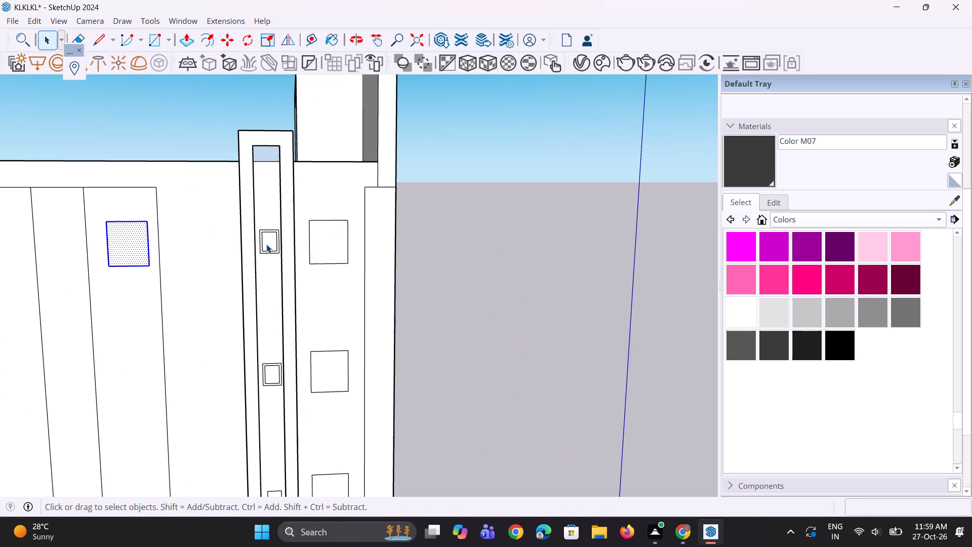
Copy the topmost small window with its offset border about 24' 8" across, onto the upper part of the strip beyond the large window's strip.
scroll(266, 244, "up", 3)
left_click(266, 242)
scroll(266, 242, "up", 2)
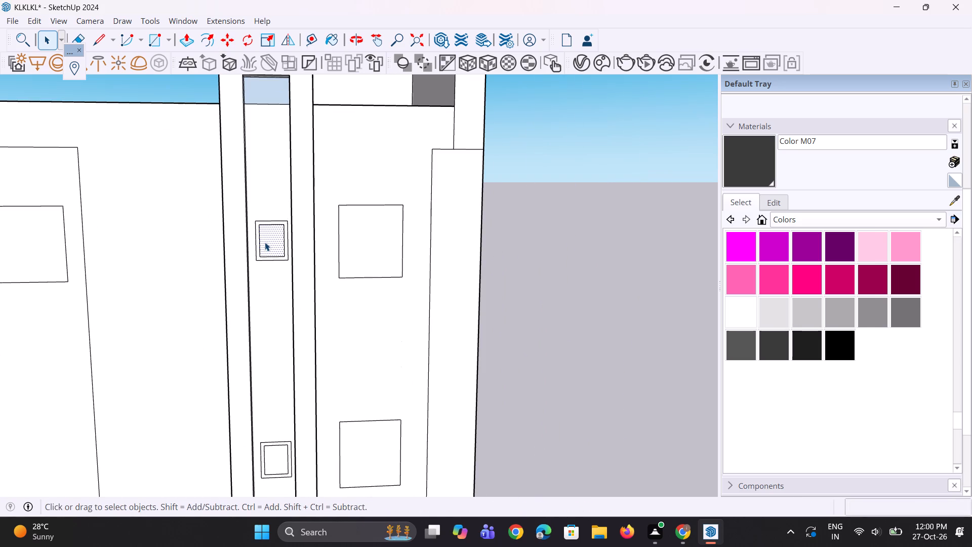
scroll(265, 242, "up", 6)
left_click(256, 269, "ctrl")
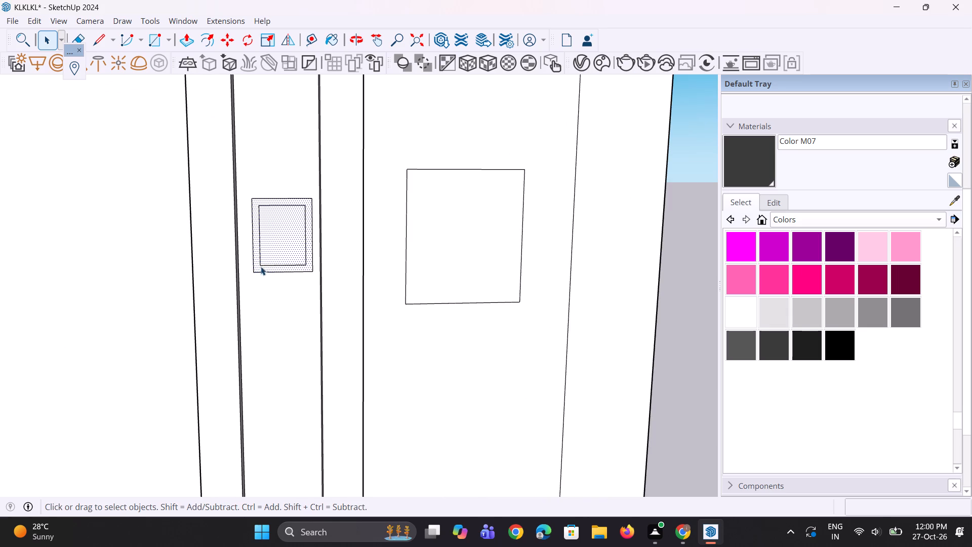
key("m")
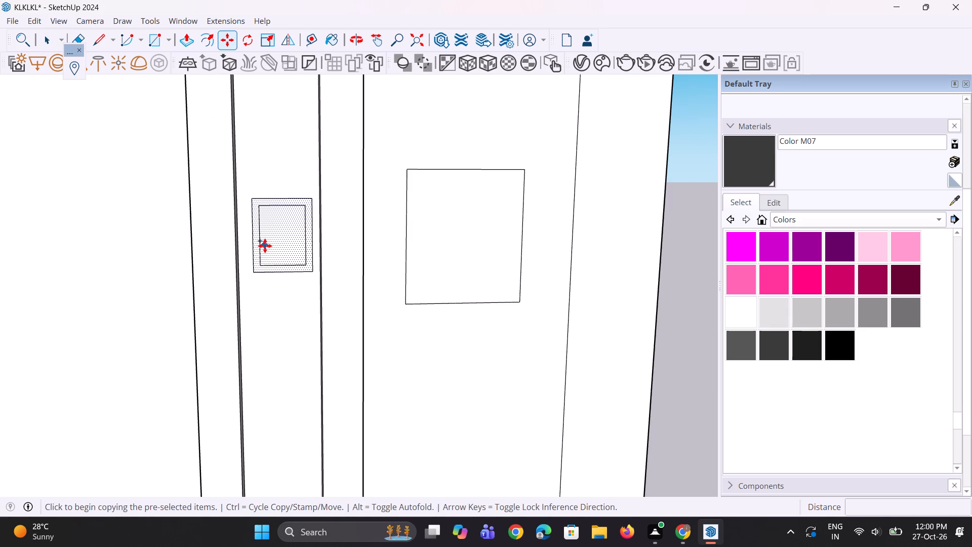
left_click(262, 244)
scroll(356, 262, "down", 12)
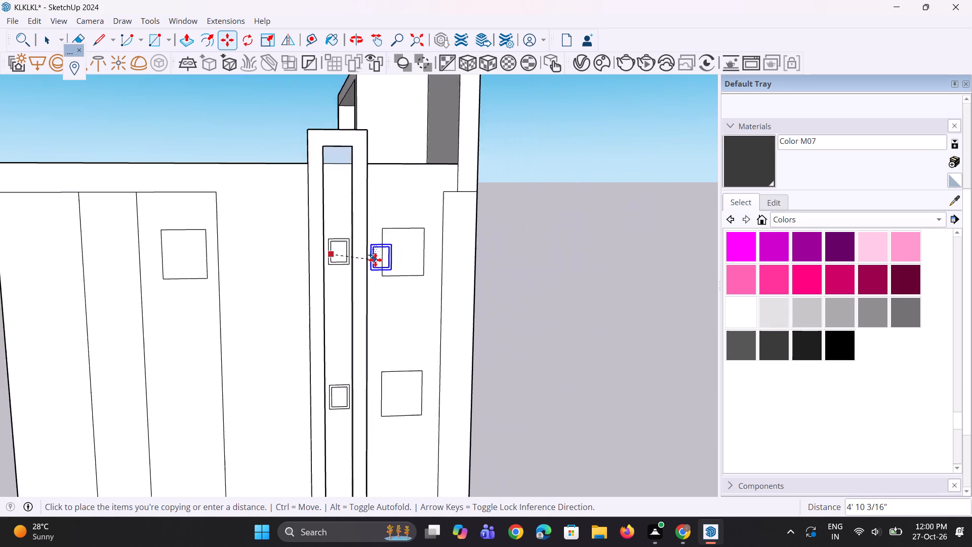
scroll(375, 260, "down", 2)
scroll(177, 261, "up", 2)
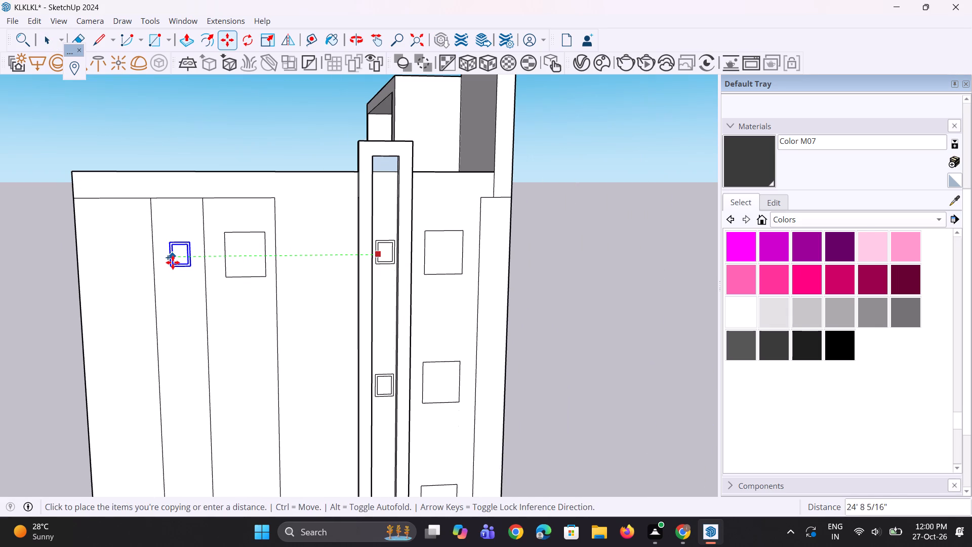
left_click(171, 263)
key("space")
key("space")
left_click(267, 131)
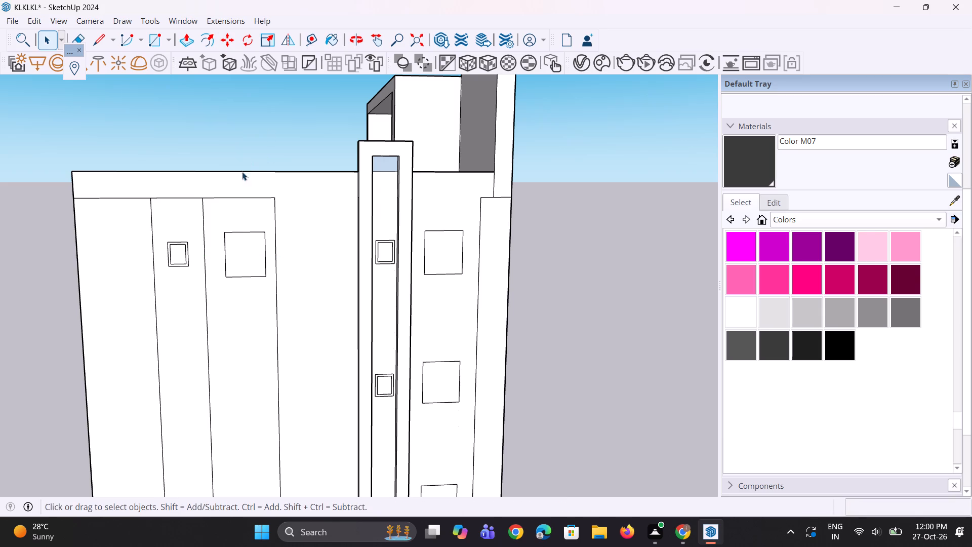
Offset the outline of the third small window from the top in the frame's opening outward, repeating the previous distance.
middle_click(230, 268)
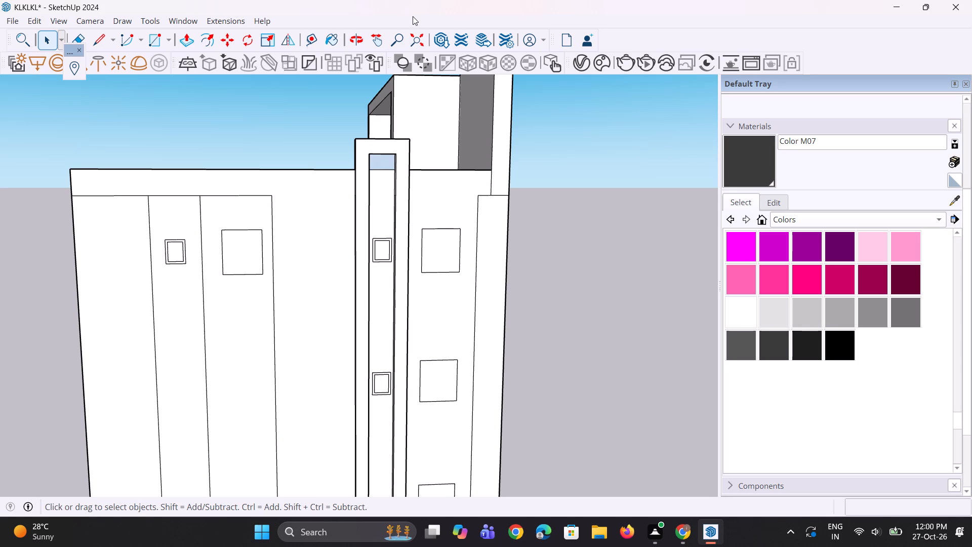
scroll(239, 216, "down", 8)
middle_click_drag(317, 237, 304, 232)
scroll(301, 265, "up", 3)
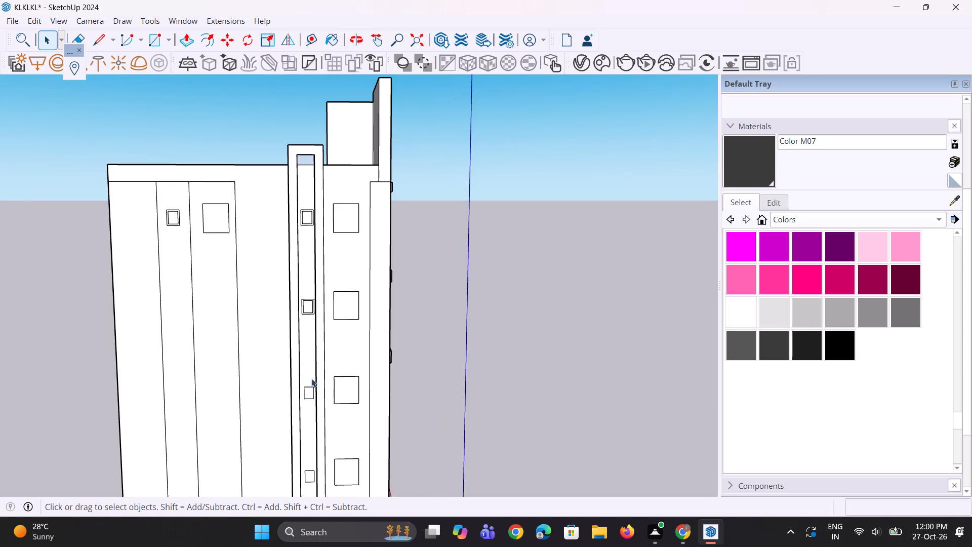
scroll(310, 383, "up", 10)
key("f")
scroll(304, 413, "up", 3)
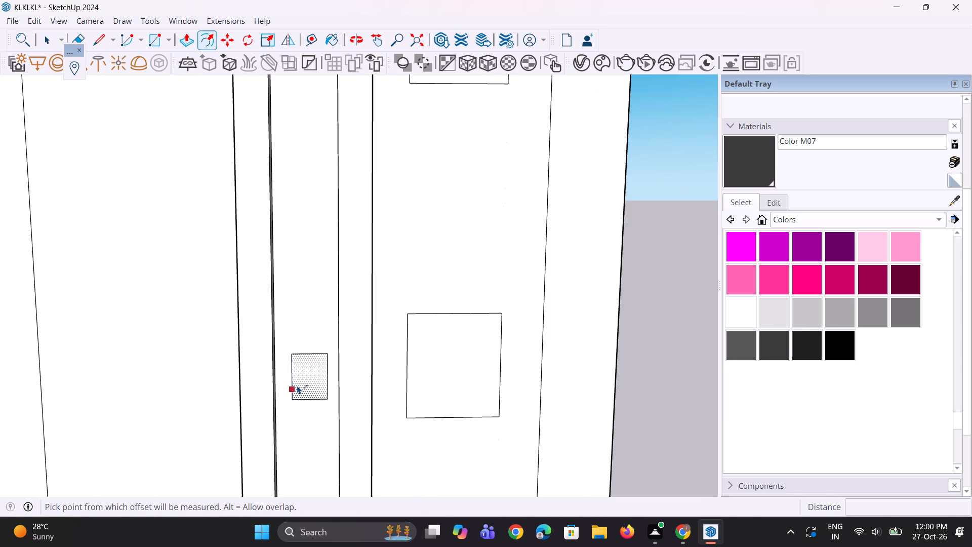
double_click(295, 382)
scroll(294, 319, "down", 5)
key("space")
Offset the outline of the lowest small window in the frame's opening outward by the same repeated distance.
scroll(294, 306, "down", 3)
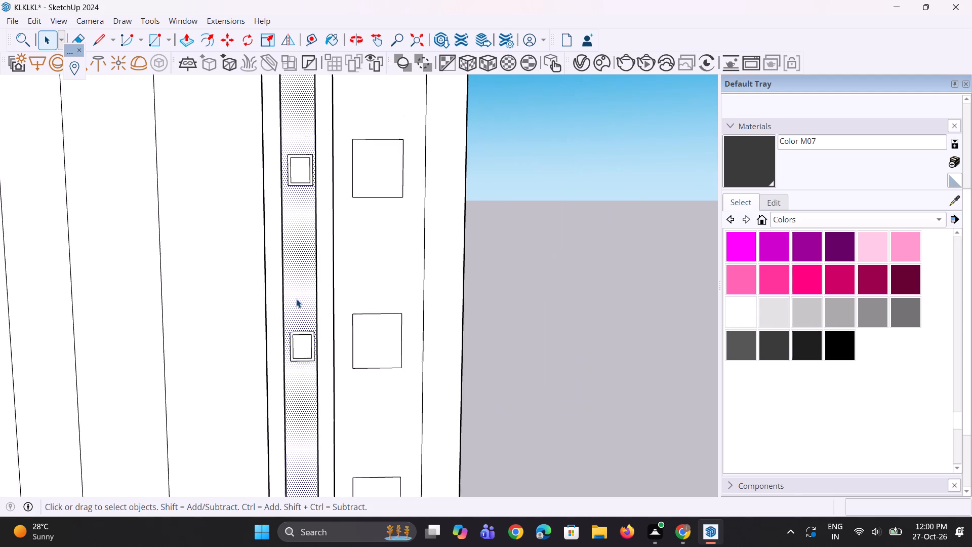
key("space")
scroll(296, 299, "down", 2)
scroll(317, 447, "up", 4)
scroll(279, 263, "down", 5)
scroll(283, 396, "up", 7)
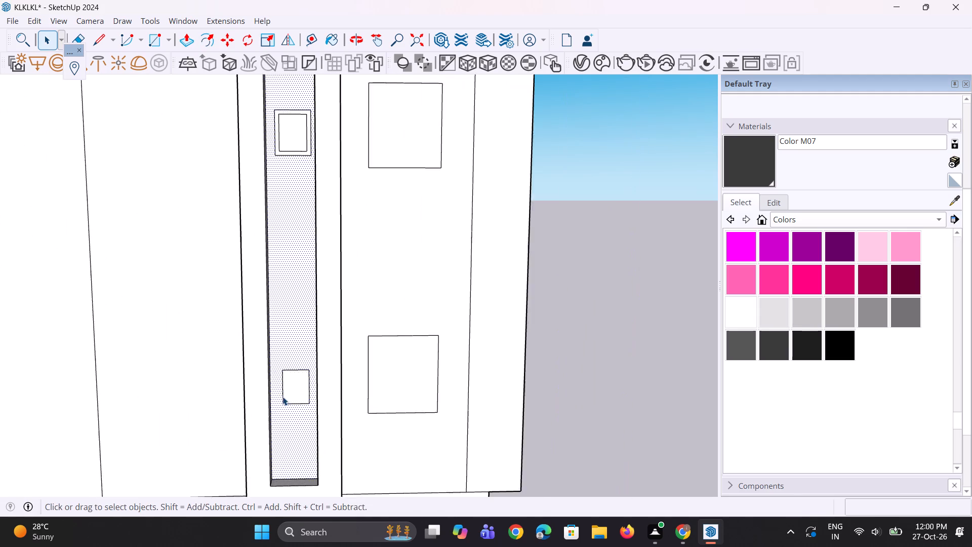
scroll(282, 397, "up", 4)
key("f")
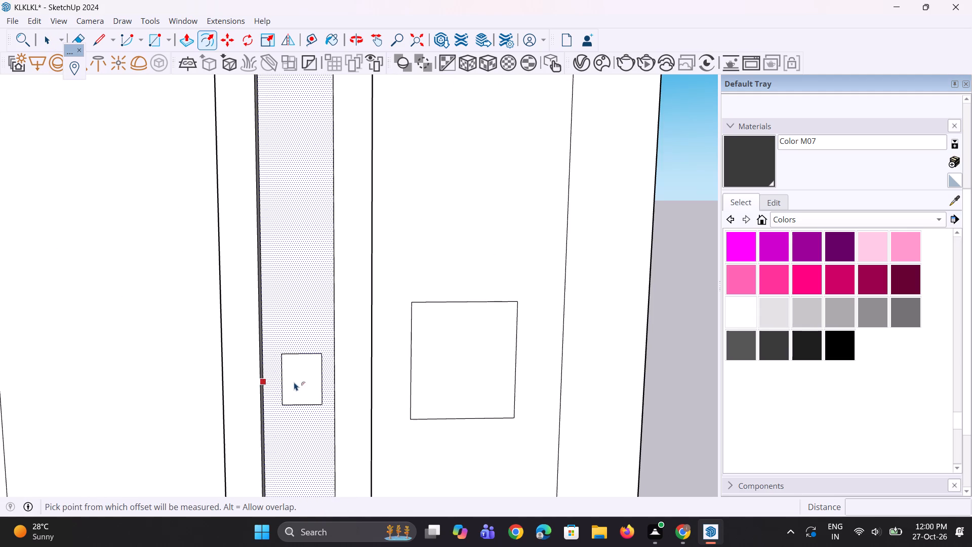
key("space")
left_click(294, 382)
scroll(292, 382, "up", 2)
key("f")
double_click(283, 377)
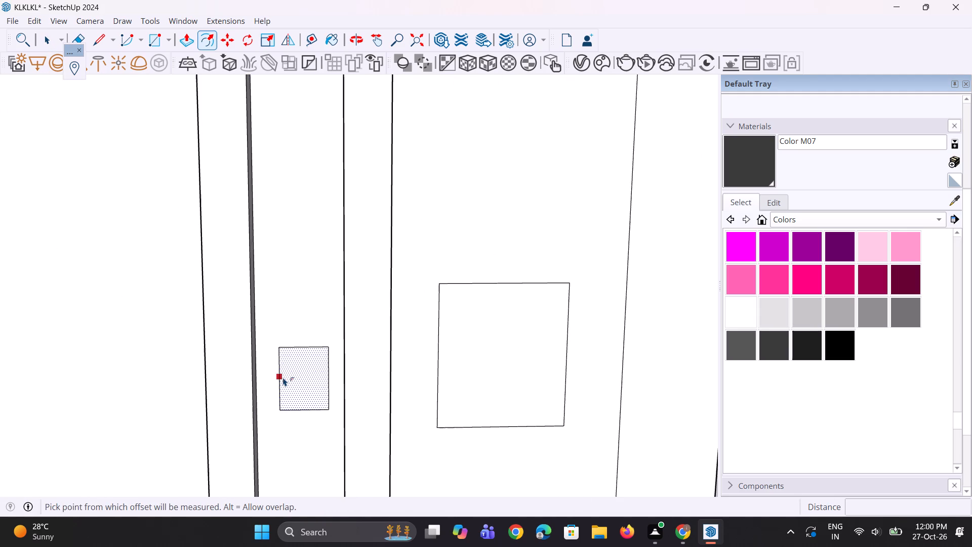
scroll(283, 377, "up", 1)
middle_click_drag(285, 377, 295, 377)
key("space")
key("space")
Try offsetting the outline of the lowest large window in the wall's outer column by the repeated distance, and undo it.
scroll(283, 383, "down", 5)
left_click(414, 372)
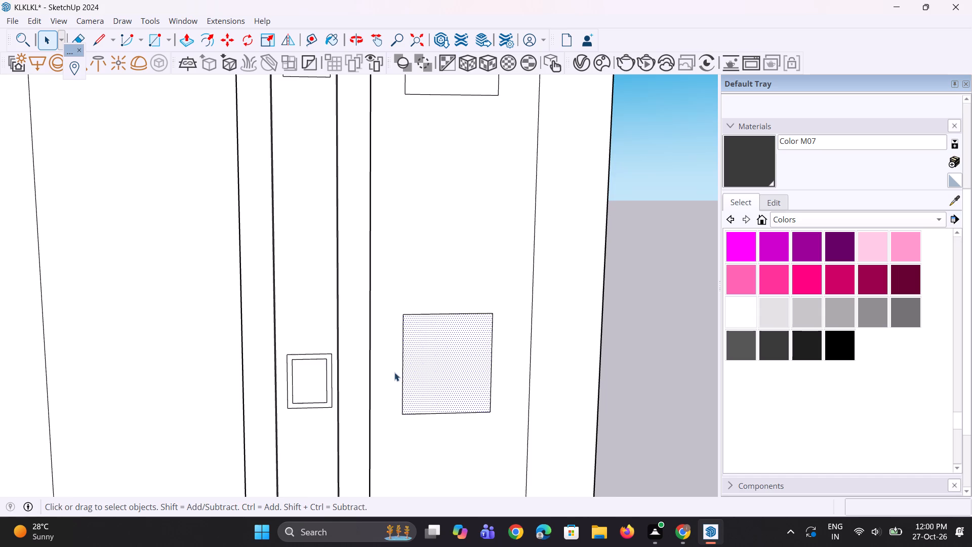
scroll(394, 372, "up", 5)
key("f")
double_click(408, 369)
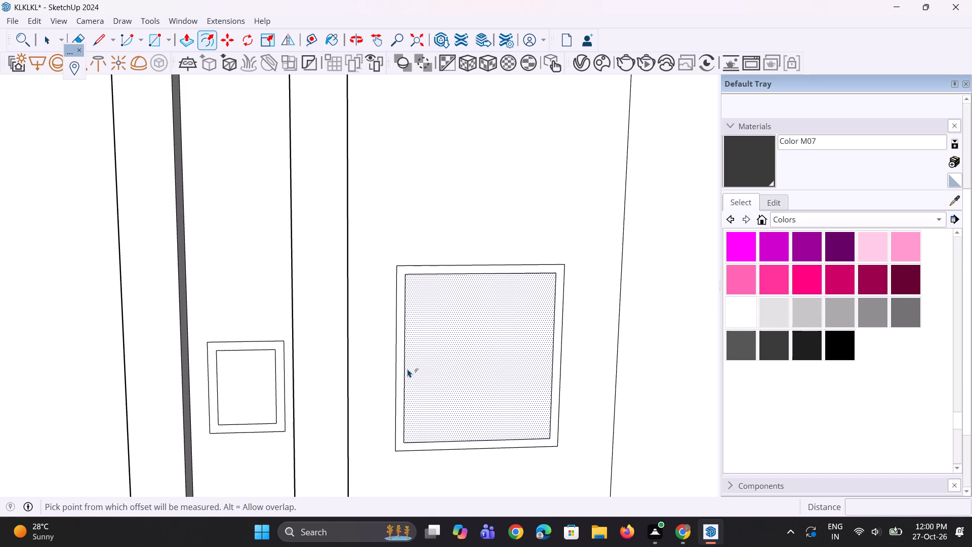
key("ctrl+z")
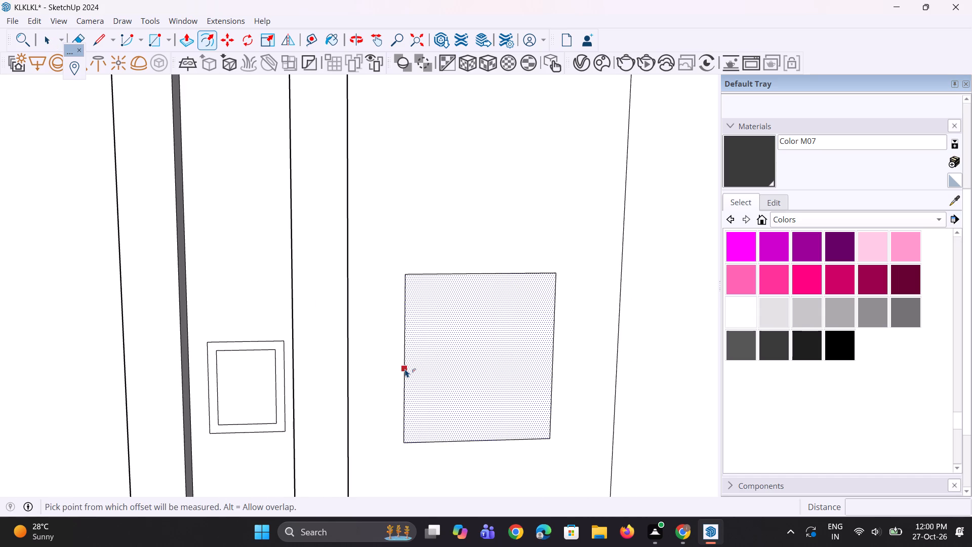
Offset the outline of the outer column's lowest large window outward, slightly wider than the small windows' borders.
left_click(405, 369)
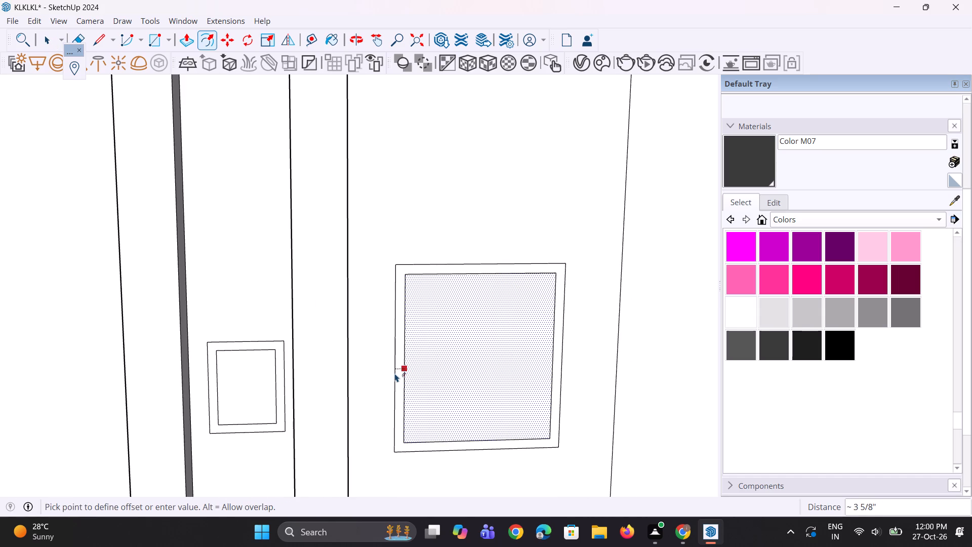
left_click(391, 379)
scroll(385, 426, "down", 5)
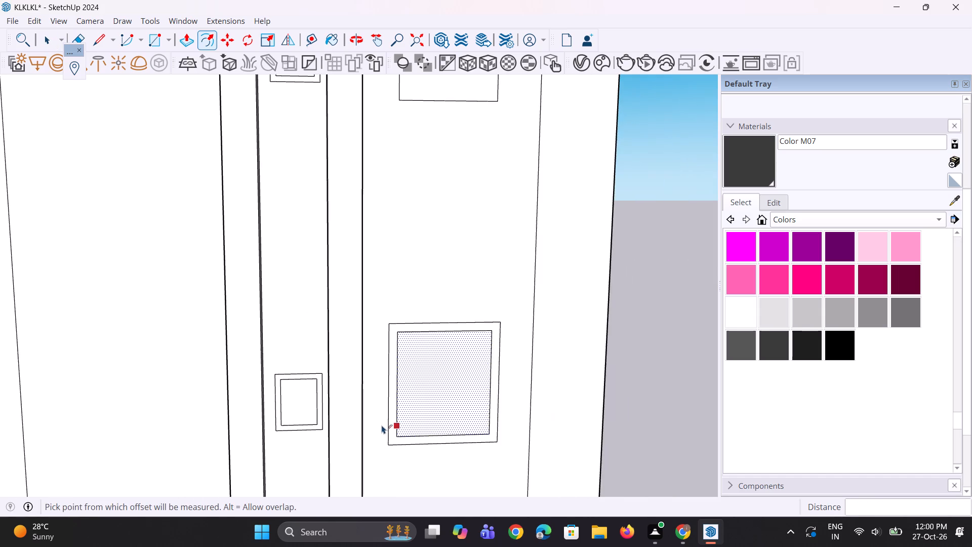
key("space")
scroll(381, 423, "down", 8)
key("space")
Offset the outline of the second large window from the bottom of the outer column outward, repeating the previous distance.
left_click(404, 256)
scroll(373, 255, "up", 2)
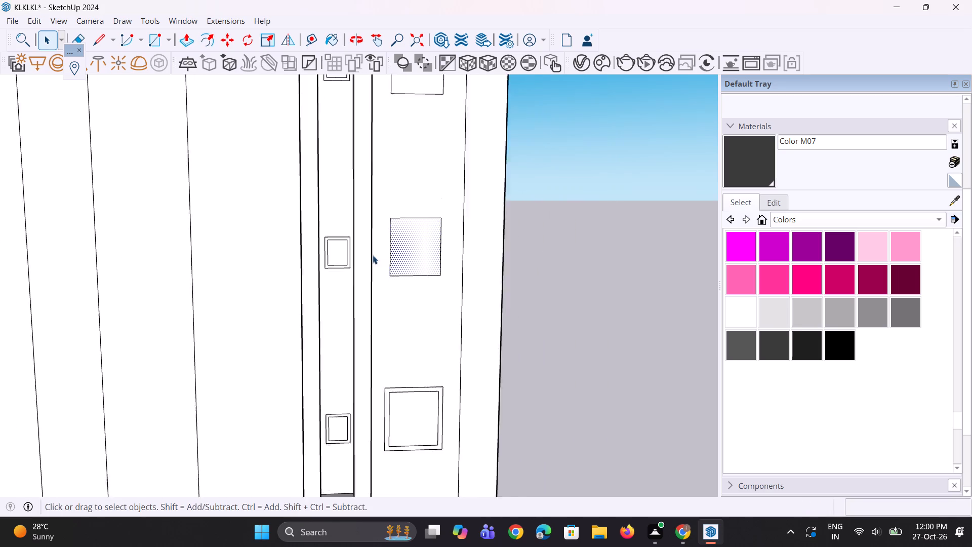
scroll(373, 255, "up", 4)
key("f")
double_click(399, 255)
scroll(369, 382, "down", 4)
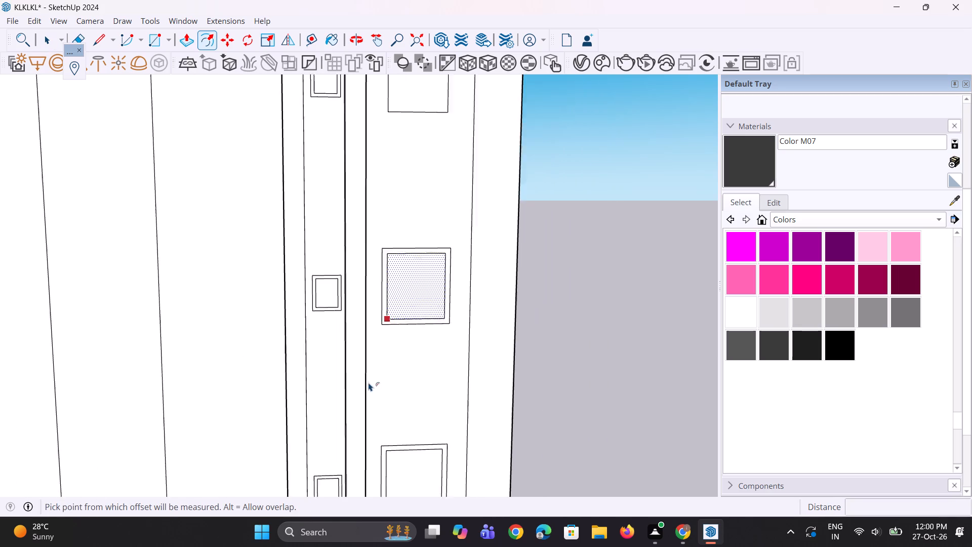
scroll(369, 382, "down", 6)
key("space")
key("space")
Offset the outline of the second large window from the top of the outer column outward by the same distance.
scroll(402, 209, "up", 8)
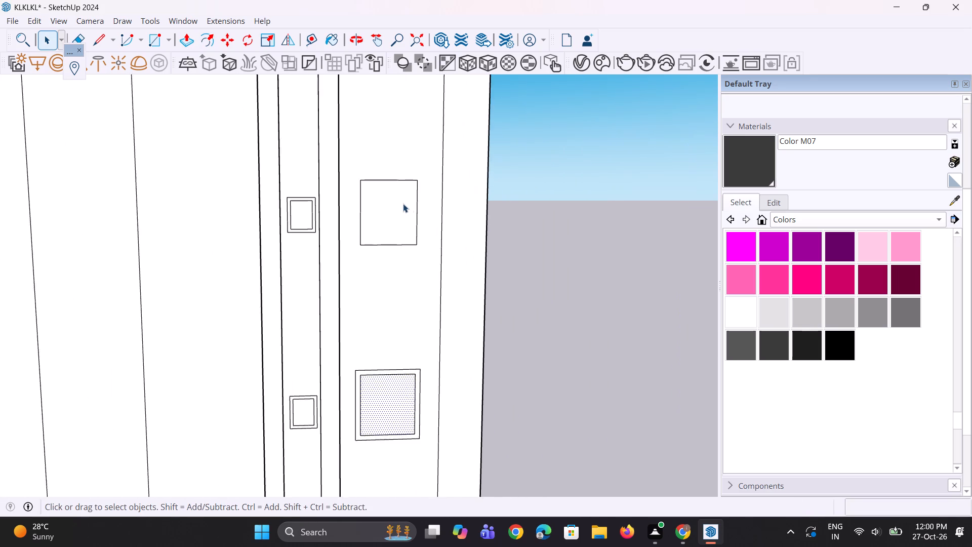
scroll(403, 204, "up", 3)
left_click(387, 209)
scroll(338, 227, "up", 3)
key("f")
double_click(326, 226)
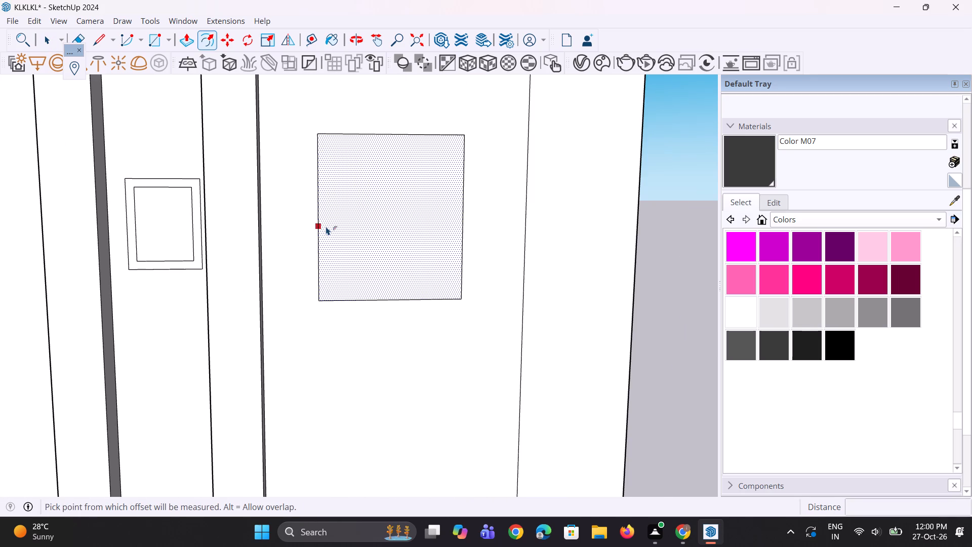
scroll(337, 268, "down", 20)
scroll(337, 268, "down", 1)
key("space")
key("space")
key("space")
key("space")
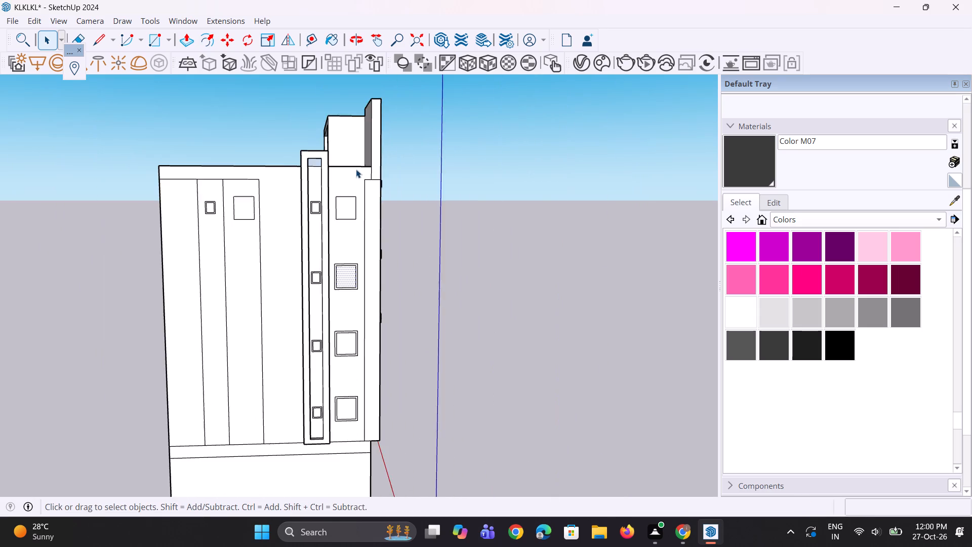
Offset the outline of the topmost large window in the outer column outward by the same distance.
scroll(356, 164, "up", 8)
left_click(341, 246)
scroll(336, 248, "up", 7)
key("f")
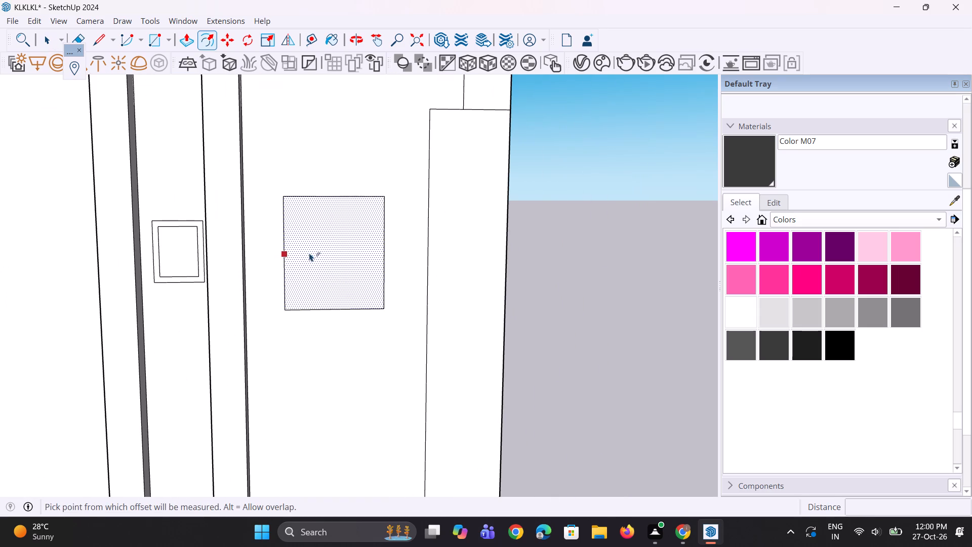
double_click(294, 252)
scroll(294, 240, "down", 6)
key("space")
key("space")
left_click(483, 255)
scroll(463, 258, "down", 5)
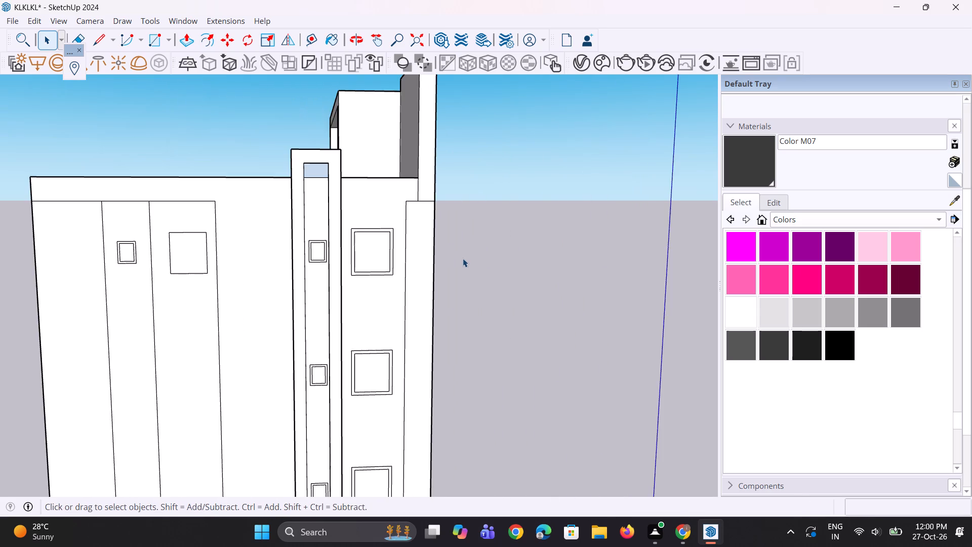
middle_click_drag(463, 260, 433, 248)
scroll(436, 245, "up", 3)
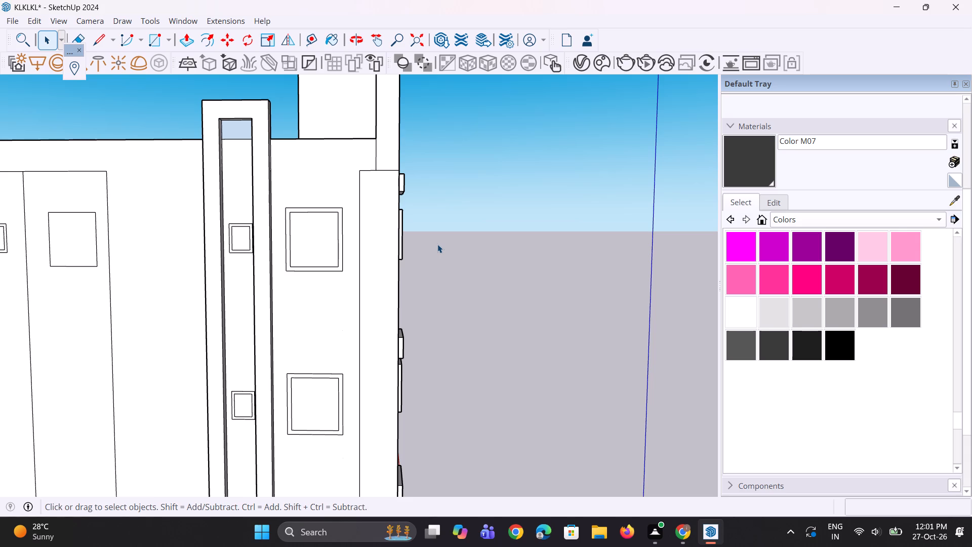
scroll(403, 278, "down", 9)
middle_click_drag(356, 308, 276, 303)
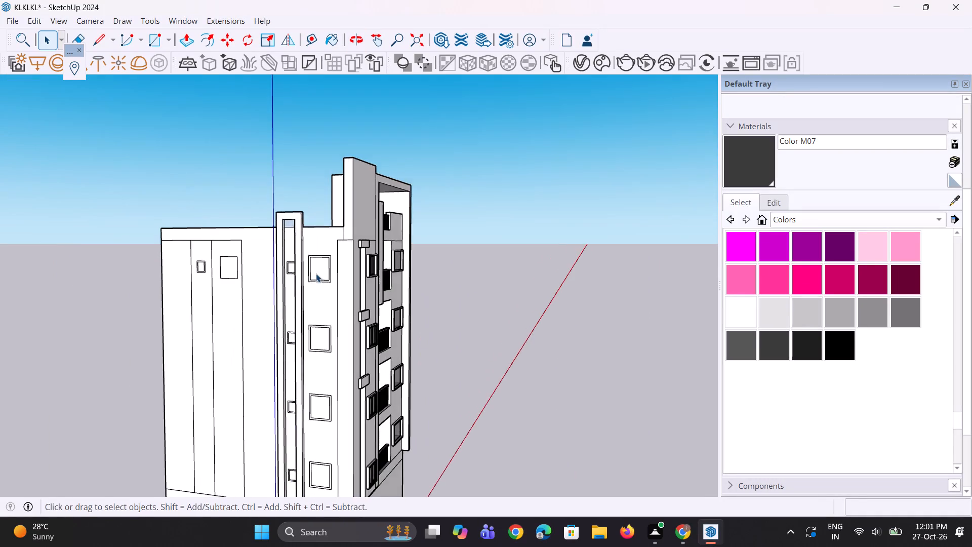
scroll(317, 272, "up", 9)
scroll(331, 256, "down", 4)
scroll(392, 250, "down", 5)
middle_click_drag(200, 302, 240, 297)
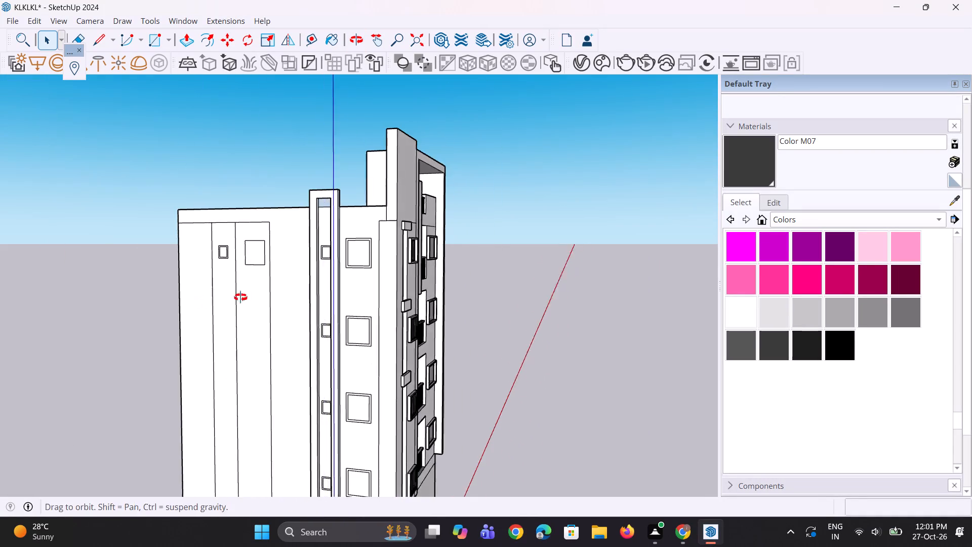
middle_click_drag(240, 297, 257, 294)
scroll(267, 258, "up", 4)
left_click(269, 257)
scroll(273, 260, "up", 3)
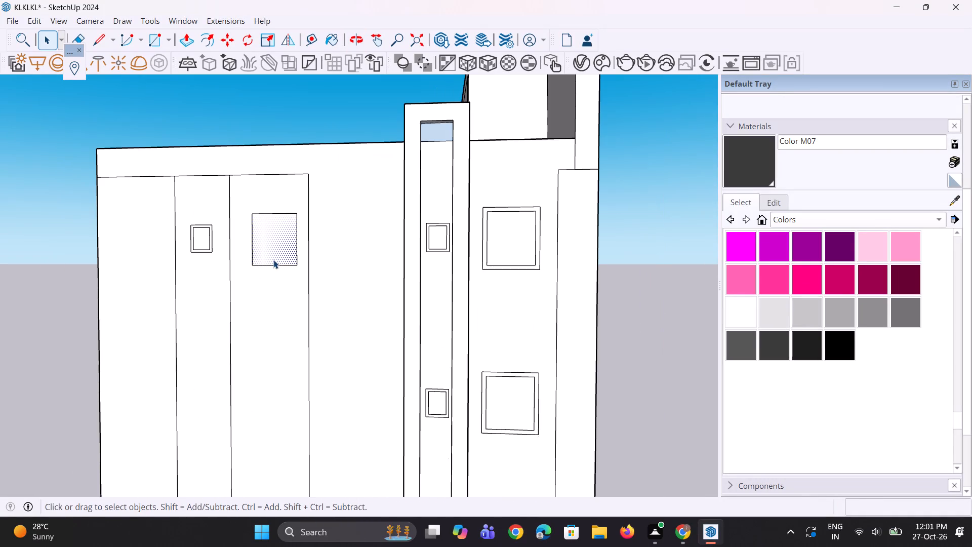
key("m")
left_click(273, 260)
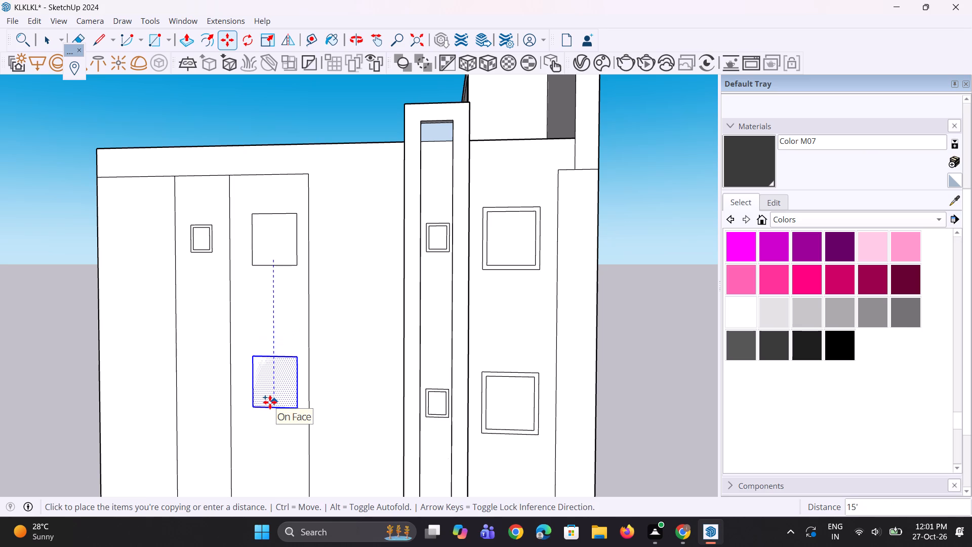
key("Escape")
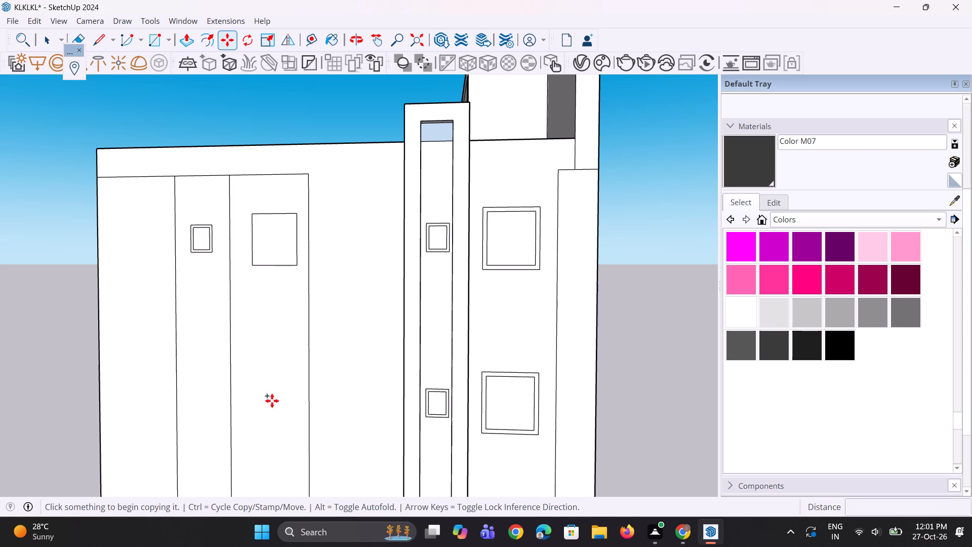
Push/Pull the side-wall strip around the single large window outline outward about 2' 9 3/16", and bring its window face flush.
middle_click_drag(304, 372, 235, 395)
scroll(228, 383, "up", 4)
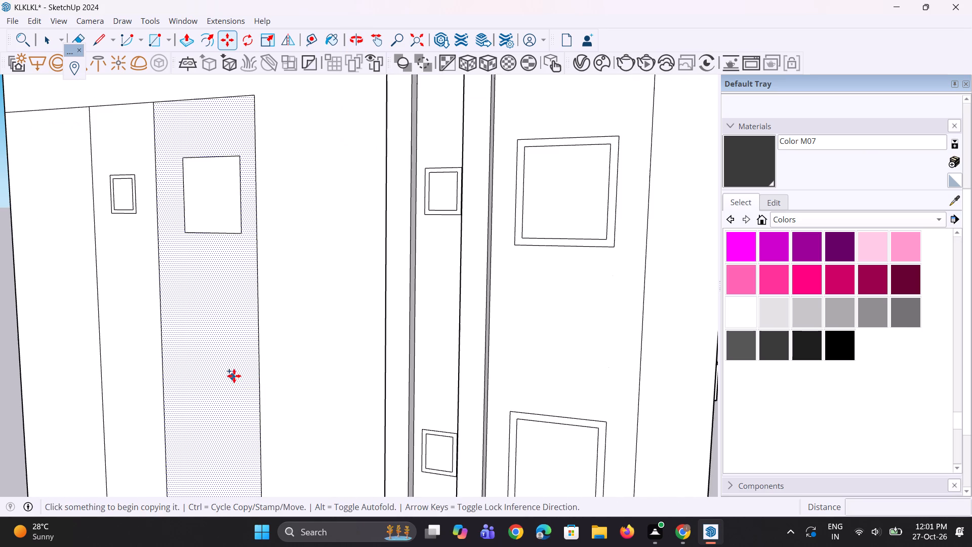
scroll(318, 368, "down", 5)
middle_click_drag(323, 334, 317, 419)
scroll(240, 291, "up", 3)
key("space")
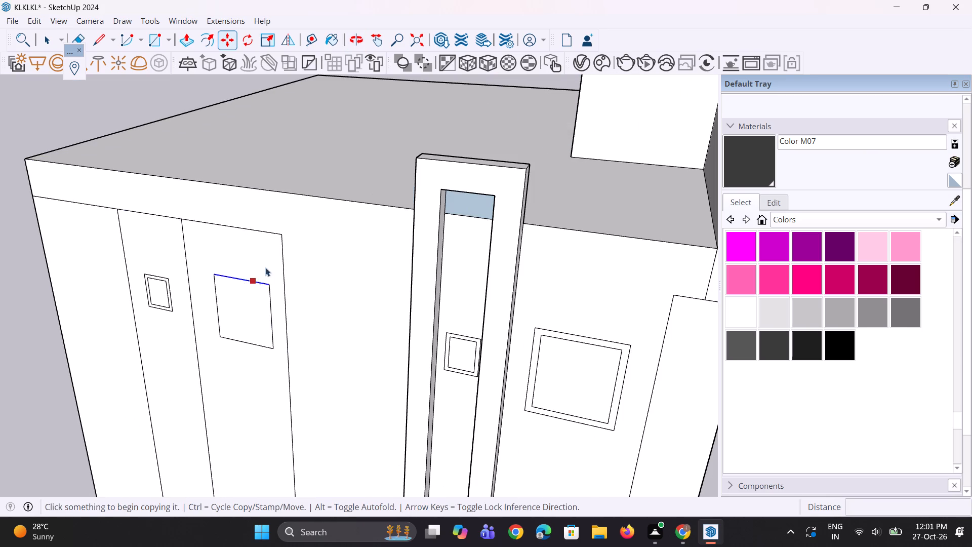
key("space")
key("p")
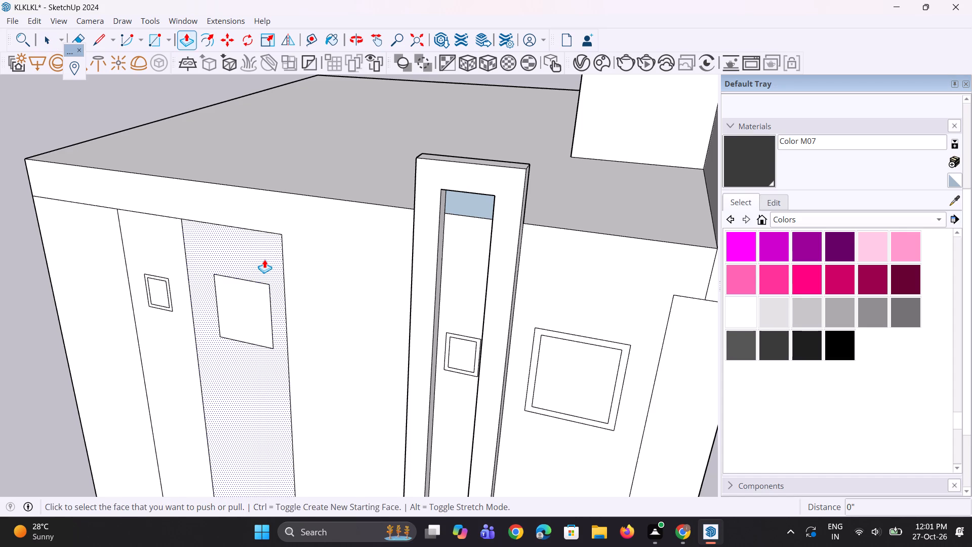
left_click(264, 259)
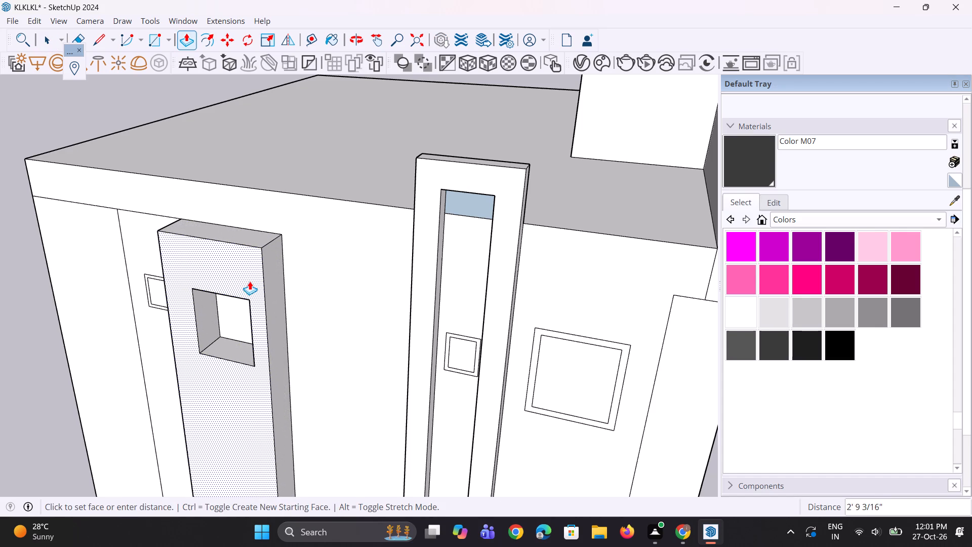
left_click(250, 281)
double_click(225, 326)
Pull the adjoining strip with the small bordered window outward 2' 9 3/16", including the window's border and pane faces.
middle_click_drag(214, 348, 318, 259)
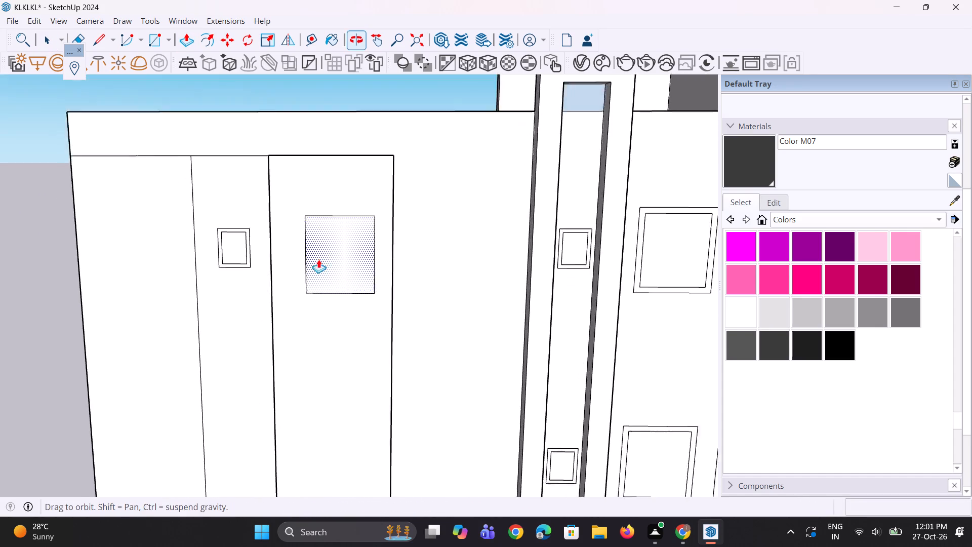
middle_click_drag(318, 259, 318, 266)
scroll(293, 220, "down", 4)
middle_click_drag(252, 293, 275, 301)
left_click(278, 301)
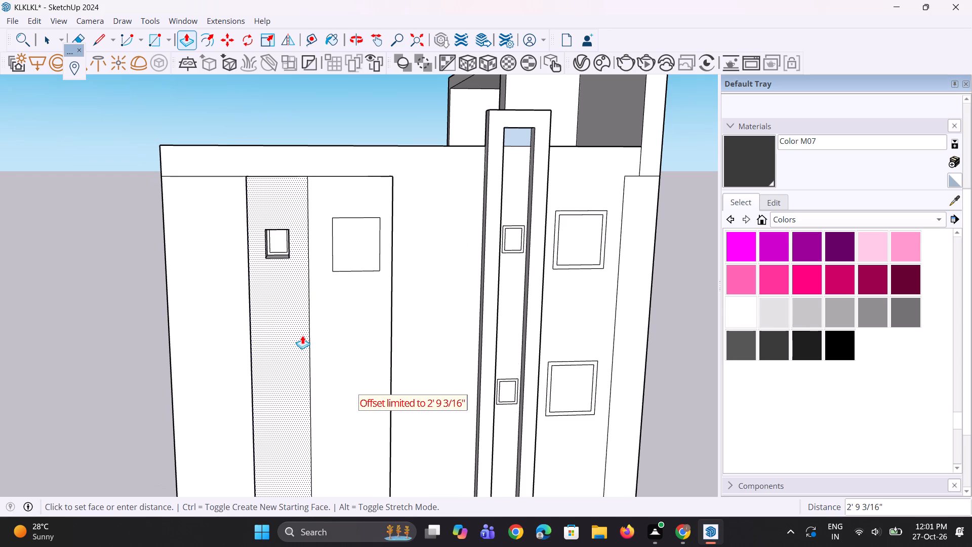
left_click(316, 335)
scroll(252, 252, "up", 5)
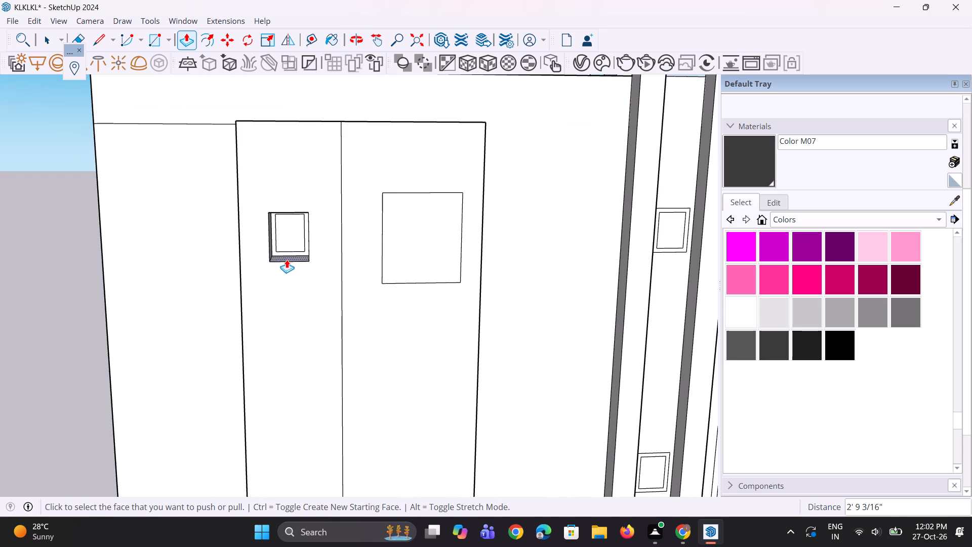
double_click(297, 253)
double_click(293, 237)
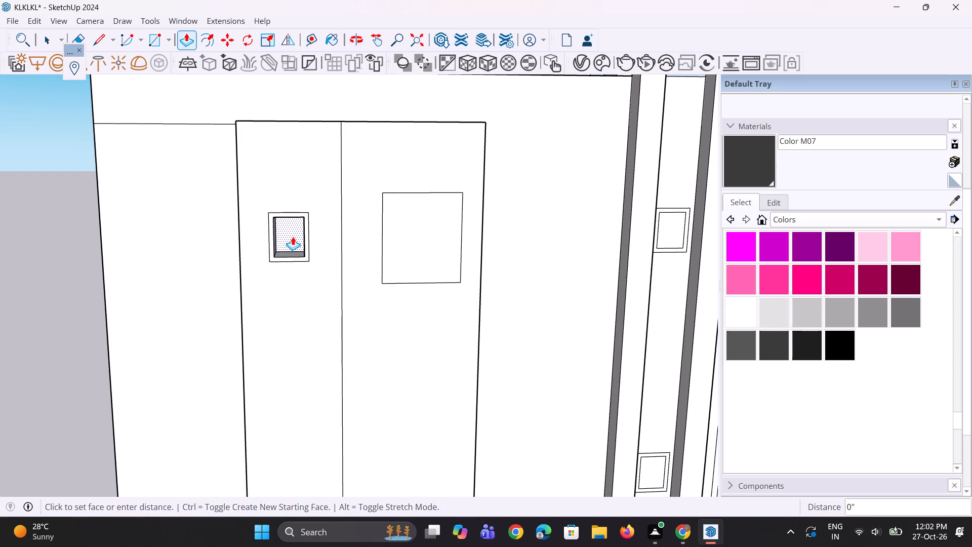
Pull the remaining strip at the wall's outer corner outward by the same 2' 9 3/16".
middle_click_drag(285, 252, 350, 230)
double_click(339, 234)
Examine the projecting strips and their junction with the side wall and roof from several angles.
scroll(385, 278, "up", 1)
middle_click_drag(385, 278, 343, 290)
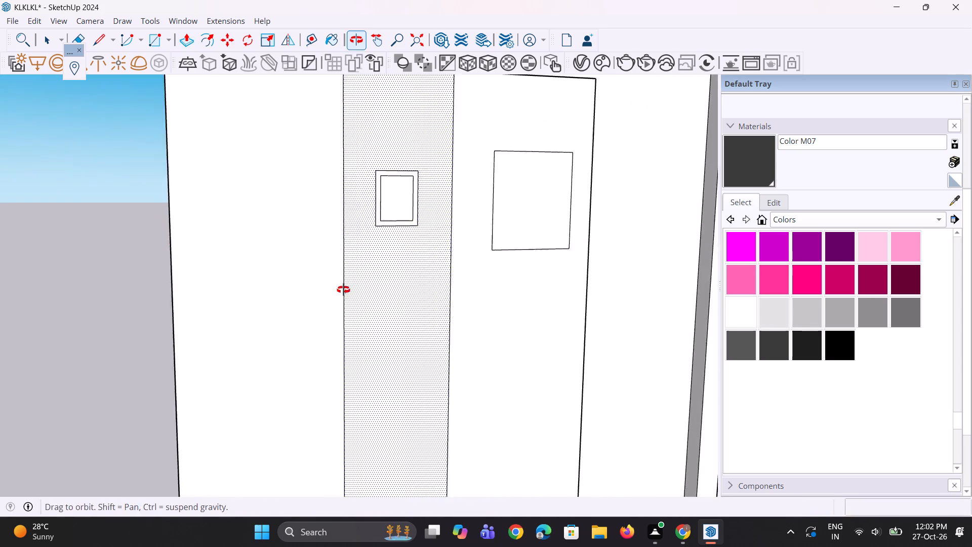
middle_click_drag(343, 290, 342, 290)
scroll(342, 287, "down", 10)
middle_click_drag(427, 267, 244, 267)
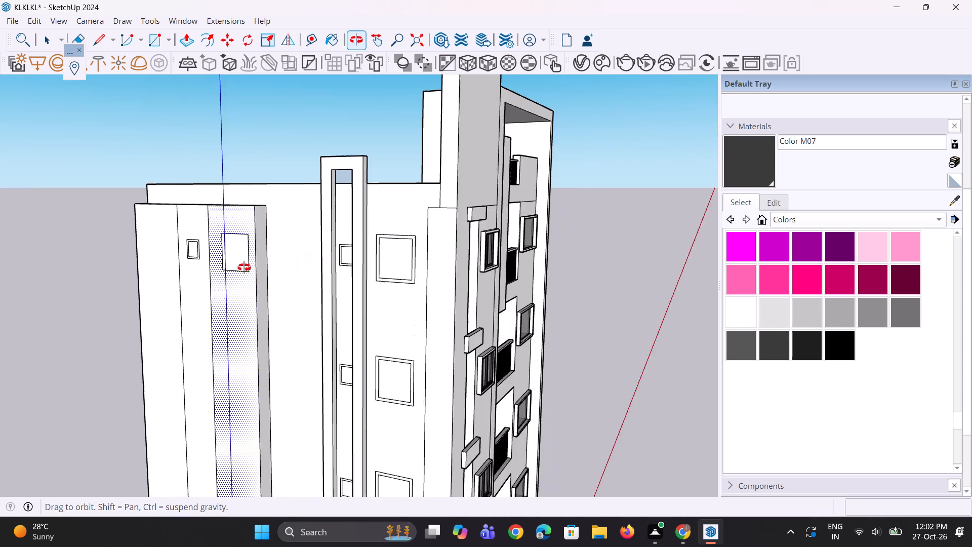
middle_click_drag(244, 267, 244, 267)
scroll(241, 258, "down", 4)
middle_click_drag(241, 298, 190, 283)
scroll(190, 283, "up", 7)
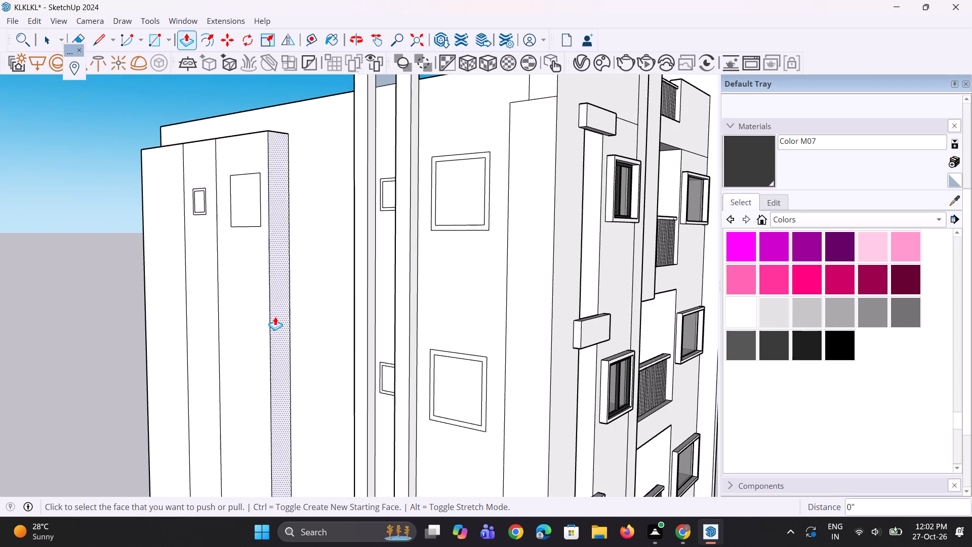
middle_click_drag(275, 317, 314, 293)
scroll(304, 268, "down", 9)
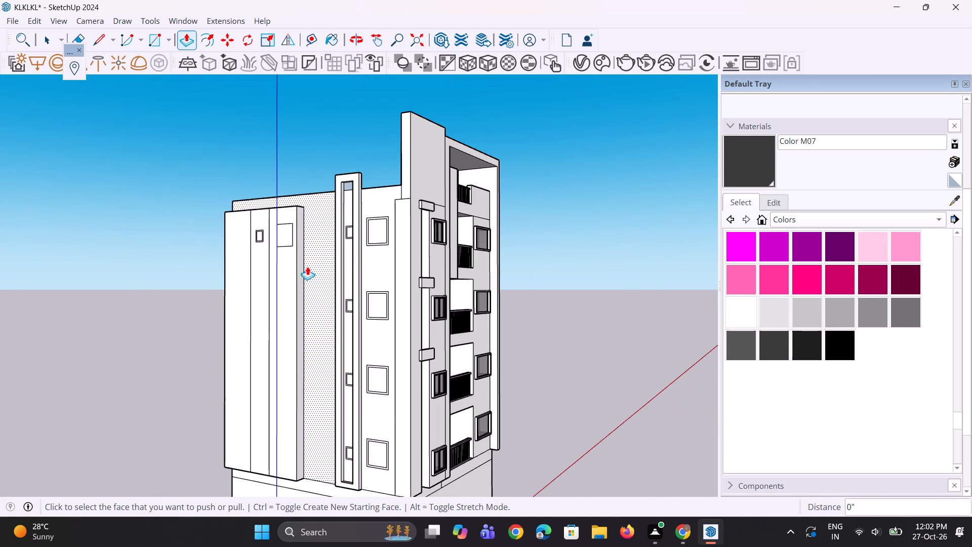
middle_click_drag(300, 270, 468, 239)
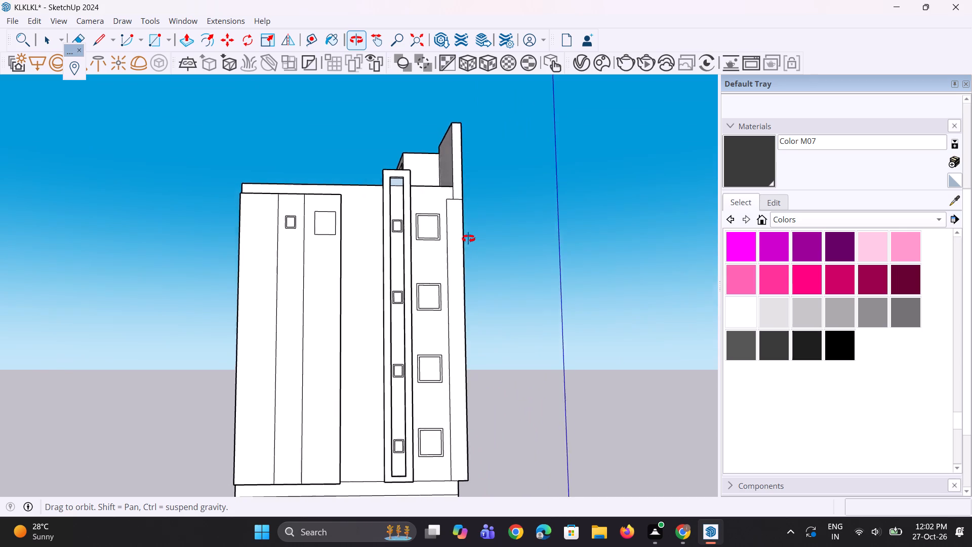
middle_click_drag(468, 239, 467, 281)
Raise the top faces of all three projecting strips about 3' 15/16" to meet the roof level.
scroll(321, 272, "up", 3)
middle_click_drag(326, 263, 349, 358)
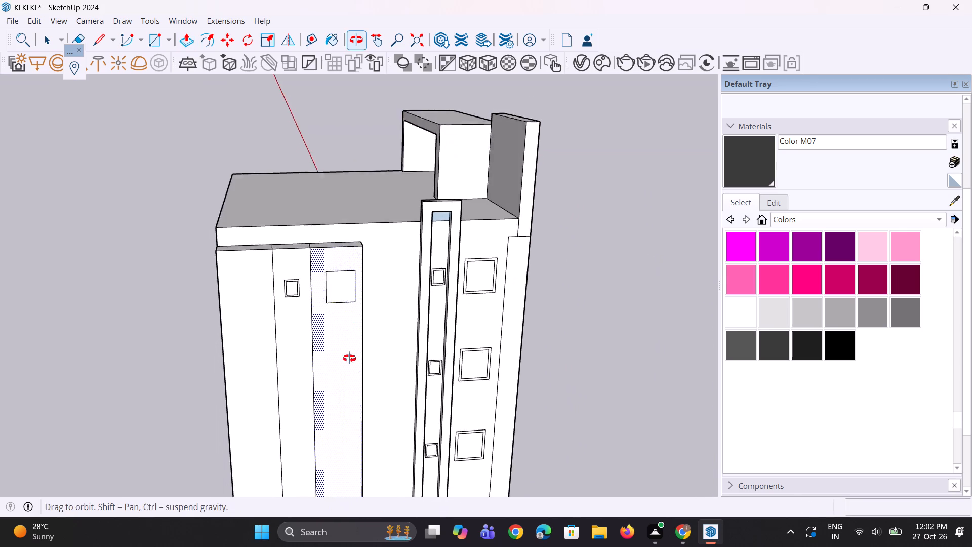
middle_click_drag(349, 358, 349, 359)
scroll(330, 265, "up", 2)
left_click(332, 260)
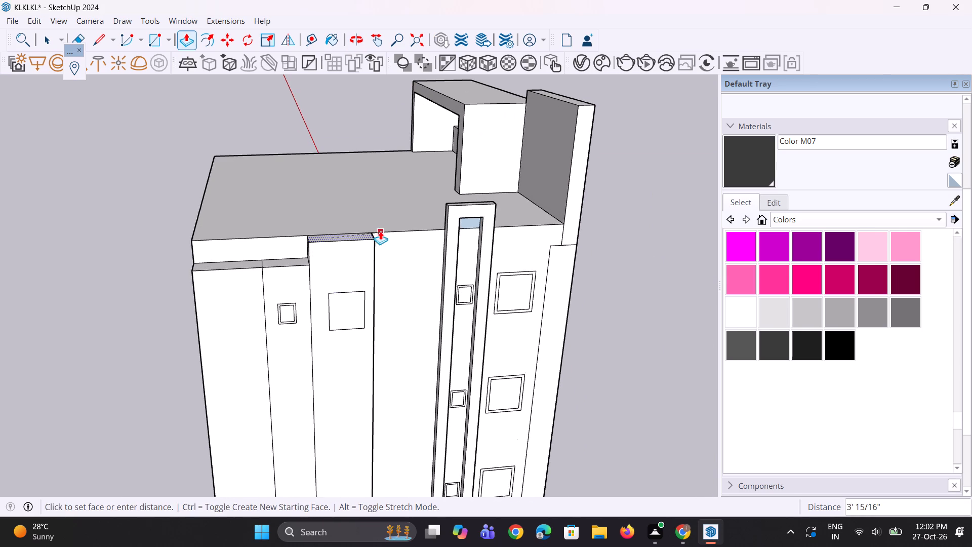
left_click(381, 230)
scroll(291, 267, "up", 3)
double_click(294, 259)
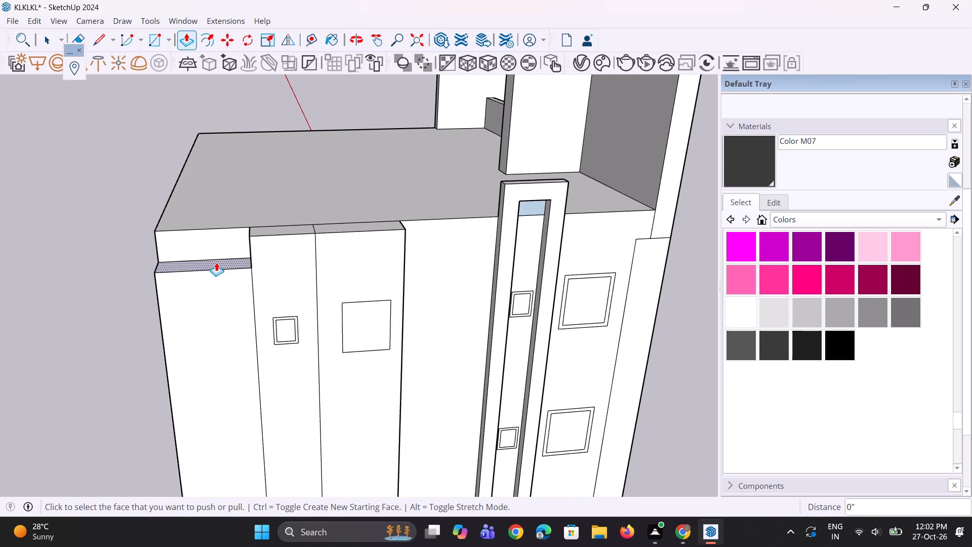
double_click(216, 262)
Erase the two short seam lines dividing the top face of the projecting strips.
middle_click_drag(239, 274, 252, 306)
scroll(273, 285, "up", 3)
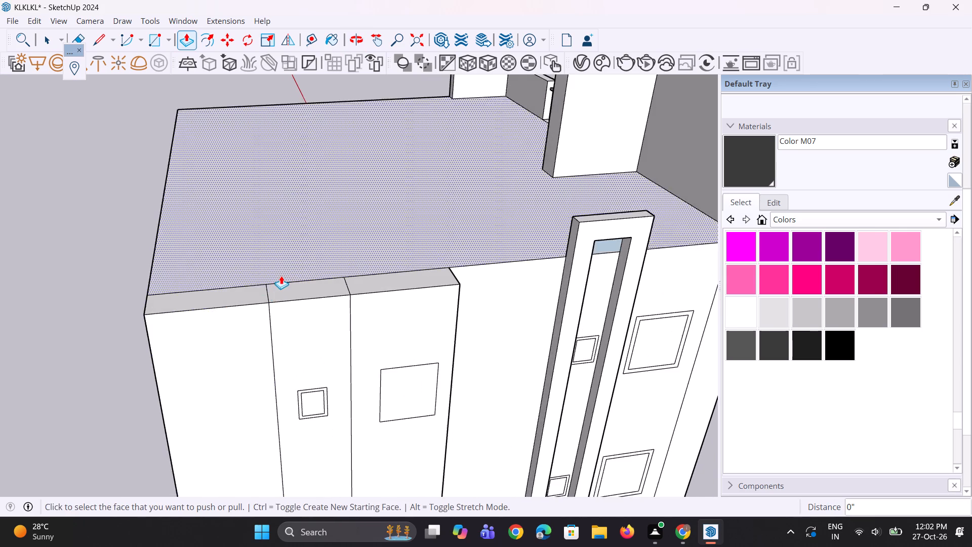
scroll(281, 276, "up", 1)
key("e")
left_click_drag(263, 300, 355, 289)
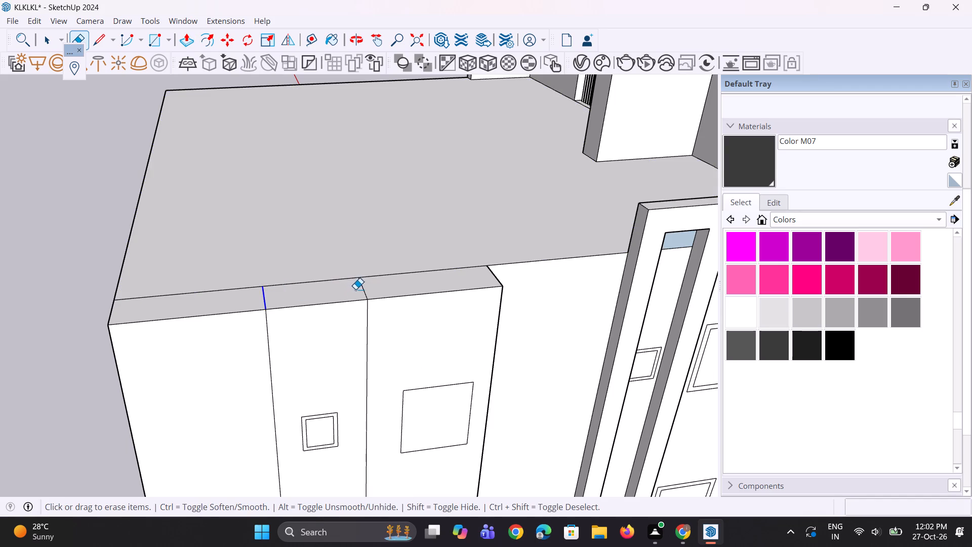
left_click_drag(355, 289, 367, 290)
Delete the leftover face closing the raised frame's opening above the roof line.
scroll(195, 290, "down", 5)
middle_click_drag(235, 335, 171, 246)
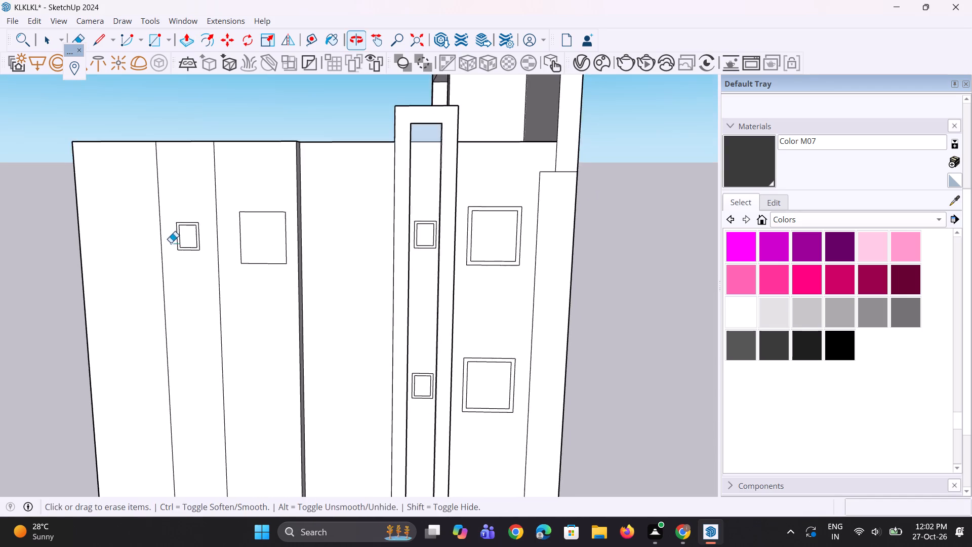
scroll(189, 250, "down", 5)
middle_click_drag(341, 291, 261, 317)
scroll(219, 306, "up", 2)
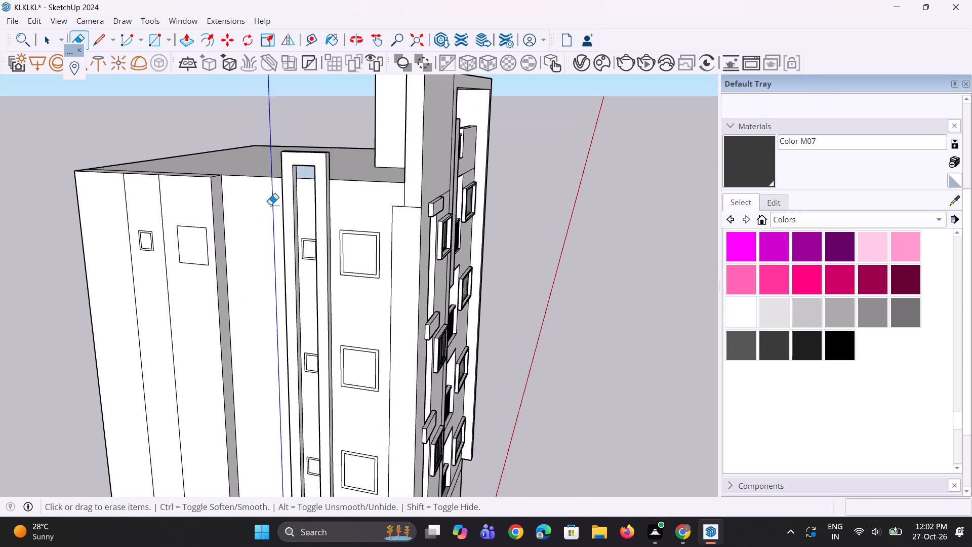
scroll(270, 205, "up", 2)
middle_click_drag(305, 181, 361, 143)
scroll(365, 132, "up", 3)
left_click(365, 132)
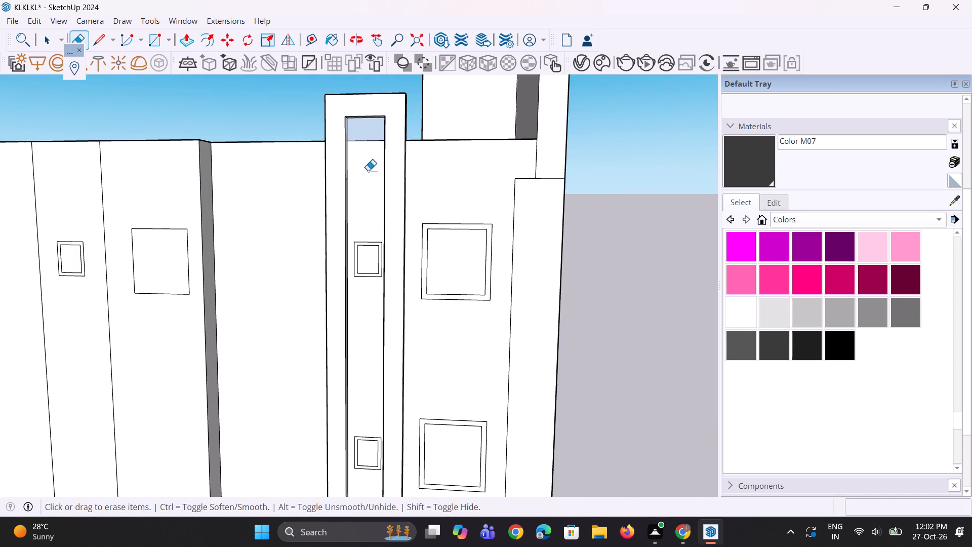
middle_click_drag(370, 174, 732, 287)
scroll(559, 283, "up", 1)
middle_click_drag(542, 277, 233, 211)
key("space")
key("space")
left_click(669, 156)
middle_click_drag(669, 164, 628, 164)
key("Delete")
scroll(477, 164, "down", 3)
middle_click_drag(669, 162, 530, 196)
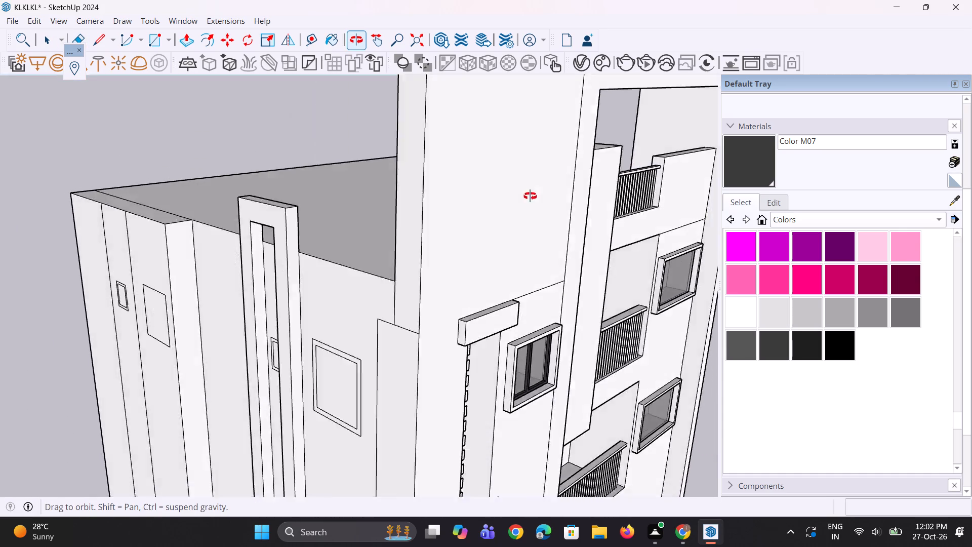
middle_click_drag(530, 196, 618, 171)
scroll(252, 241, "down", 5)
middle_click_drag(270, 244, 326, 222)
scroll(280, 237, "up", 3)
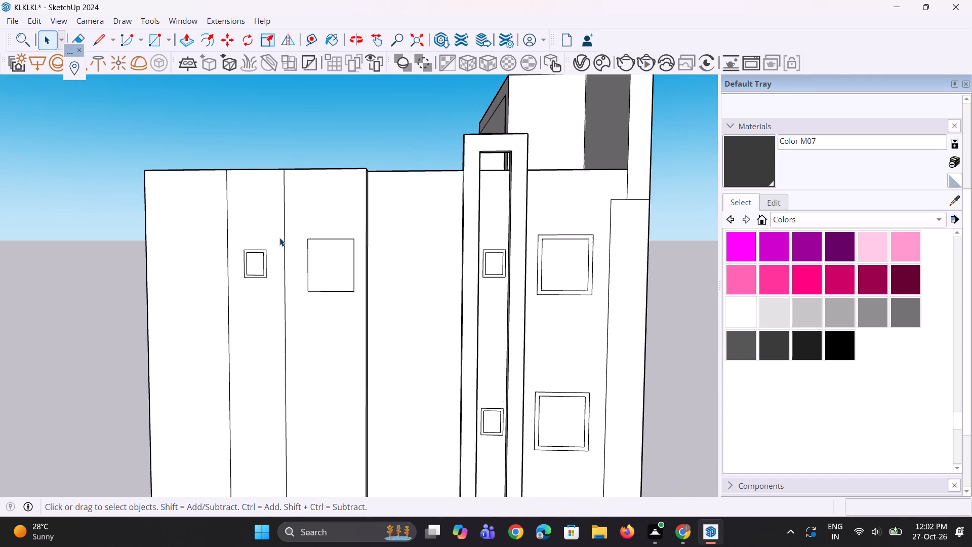
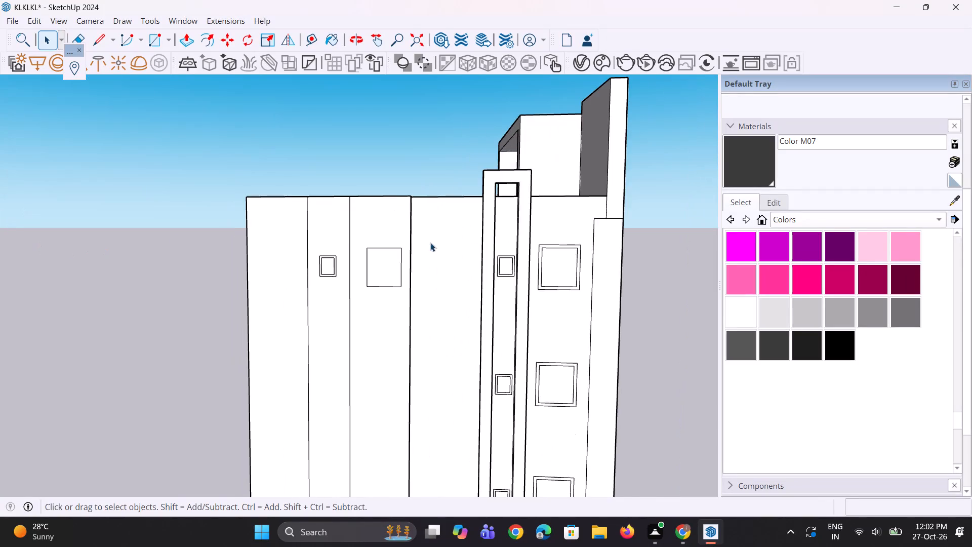
Copy the large square window outline one storey down its facade panel, repeating the copy three times.
scroll(436, 255, "up", 3)
scroll(368, 266, "up", 2)
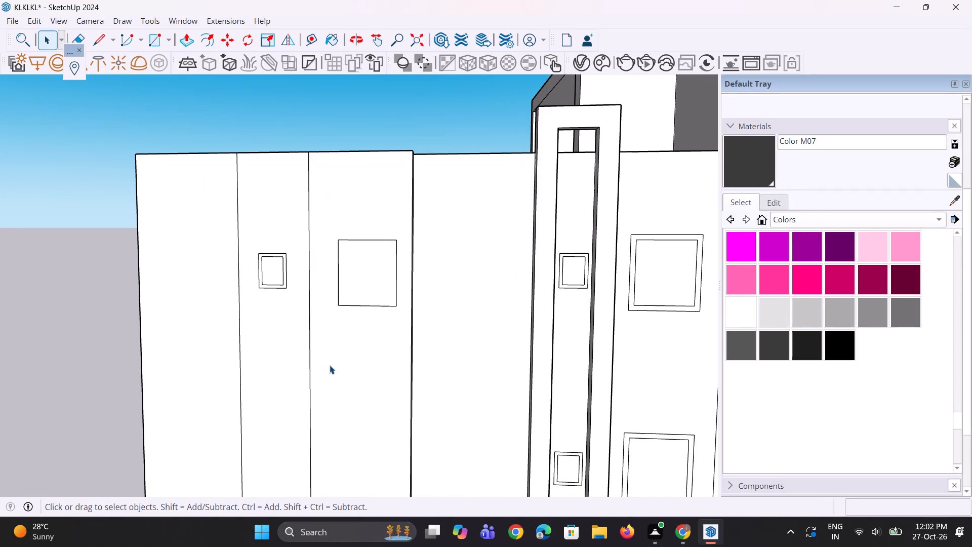
scroll(330, 365, "up", 2)
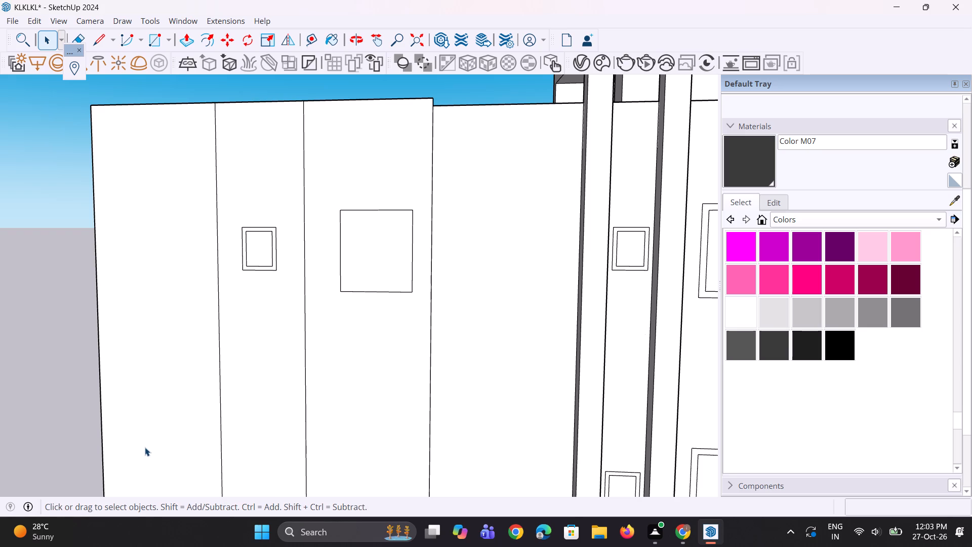
scroll(150, 442, "up", 2)
scroll(91, 463, "down", 4)
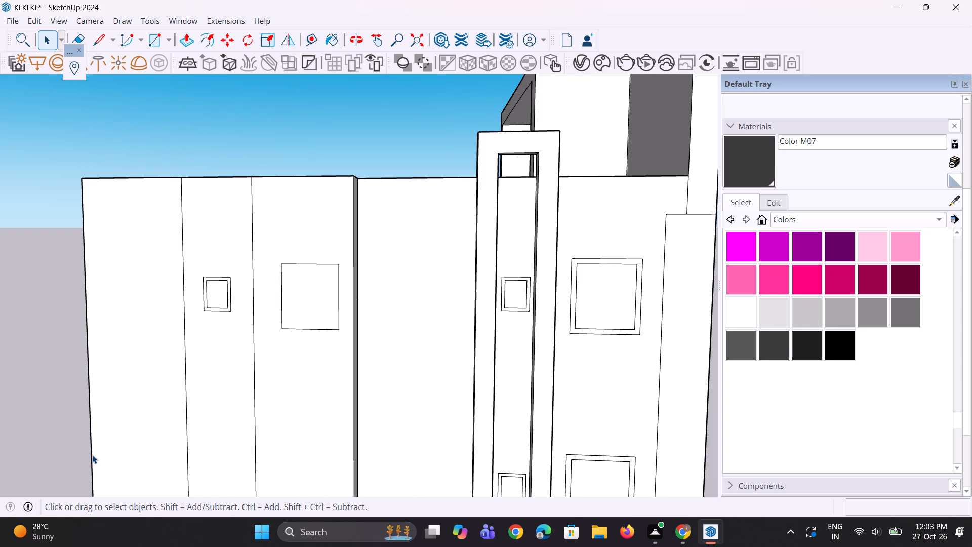
scroll(240, 373, "up", 2)
scroll(213, 392, "down", 3)
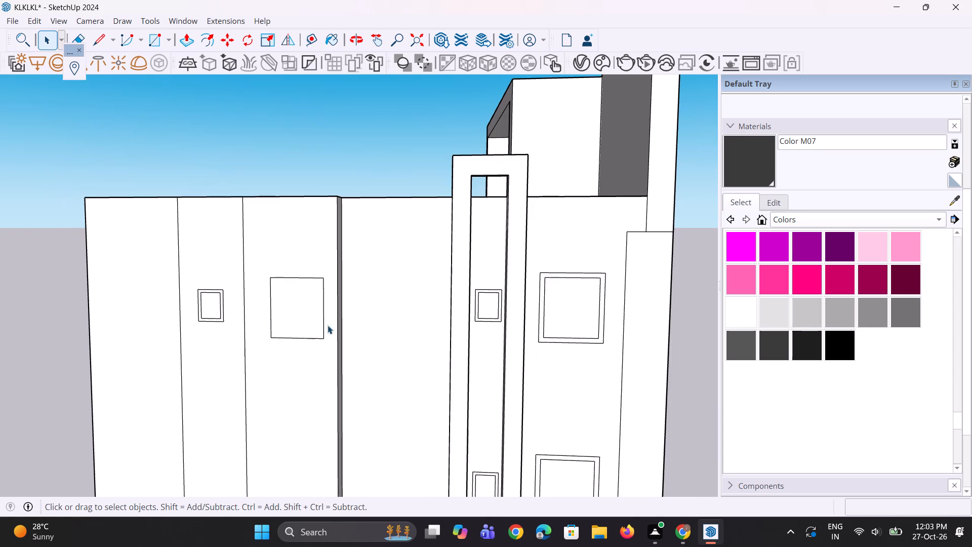
scroll(333, 317, "up", 3)
left_click(291, 326)
scroll(251, 338, "down", 8)
middle_click_drag(258, 332, 307, 317)
key("m")
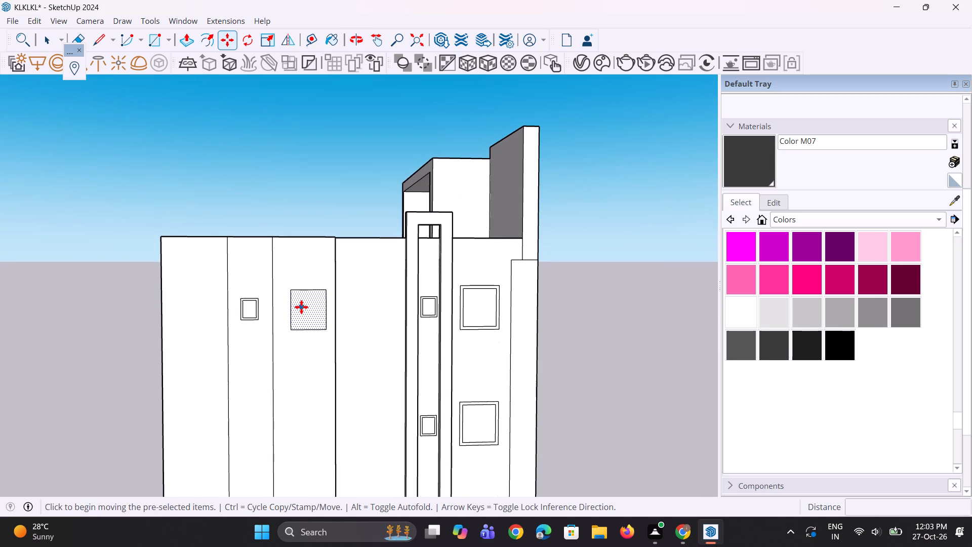
left_click(301, 305)
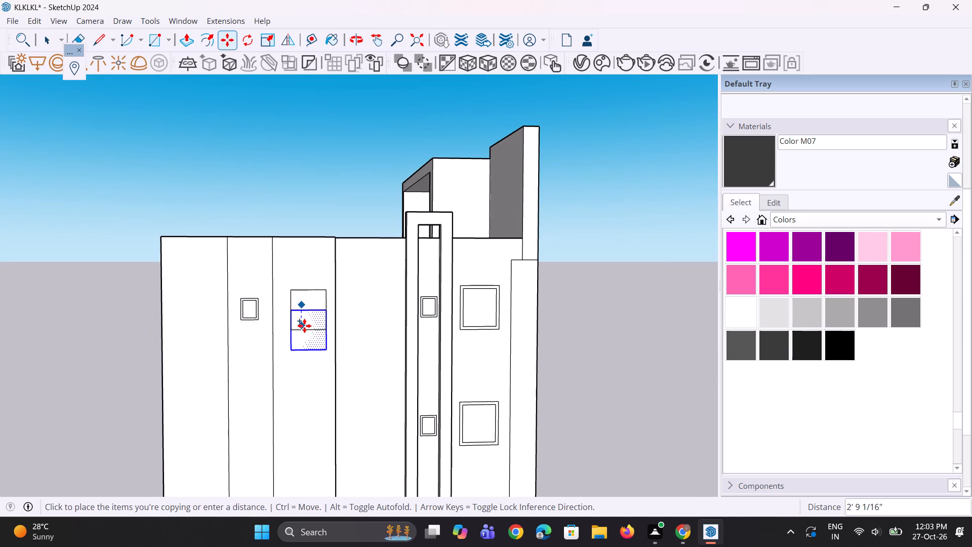
scroll(304, 326, "down", 4)
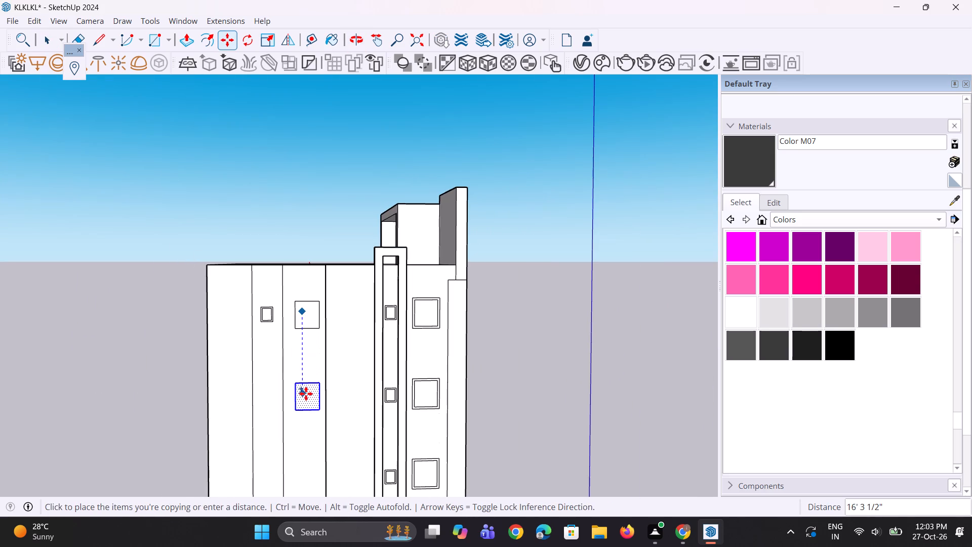
left_click(306, 397)
type("*3")
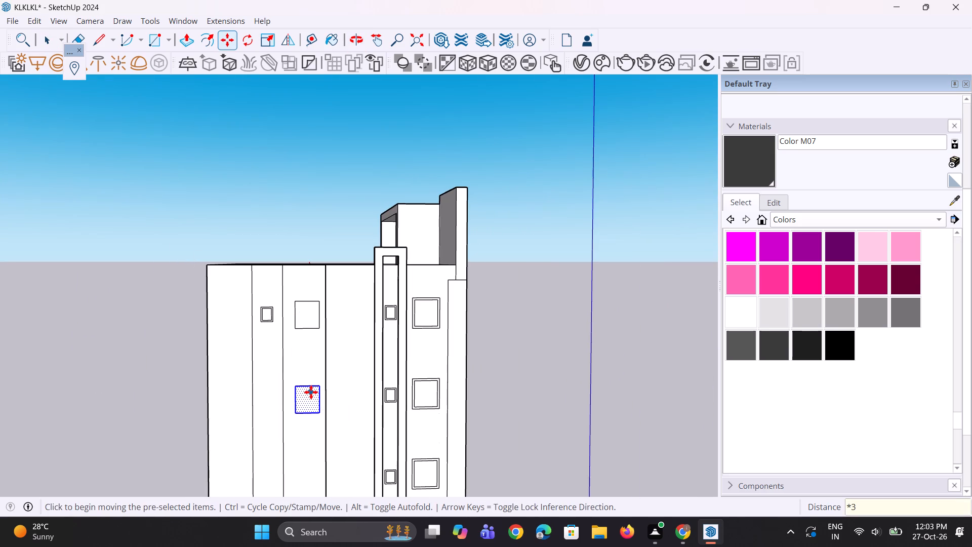
key("Return")
Move the lowest copied large square window outline up by 1'.
scroll(324, 360, "down", 10)
middle_click_drag(324, 337, 293, 342)
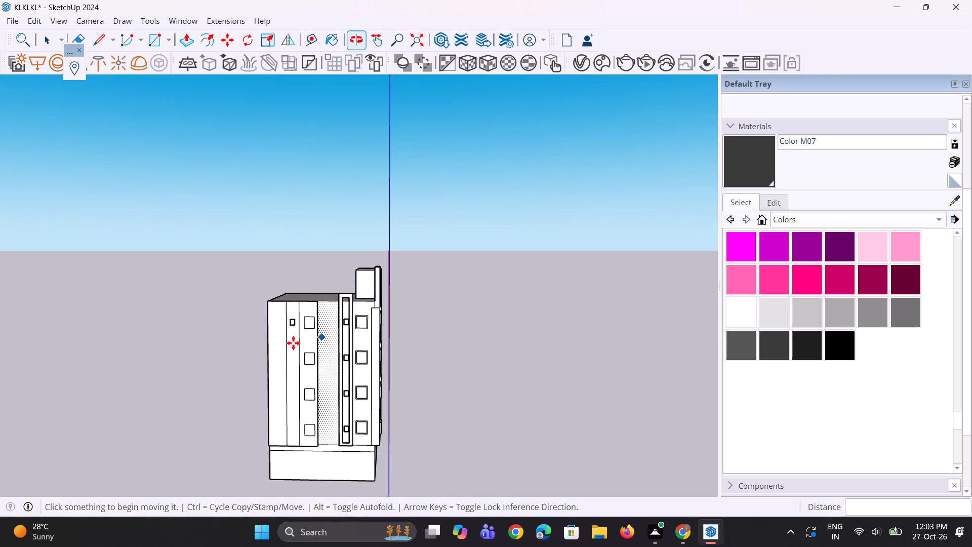
scroll(320, 408, "up", 9)
key("b")
key("space")
key("space")
key("space")
key("space")
middle_click_drag(307, 447, 348, 453)
scroll(348, 453, "up", 1)
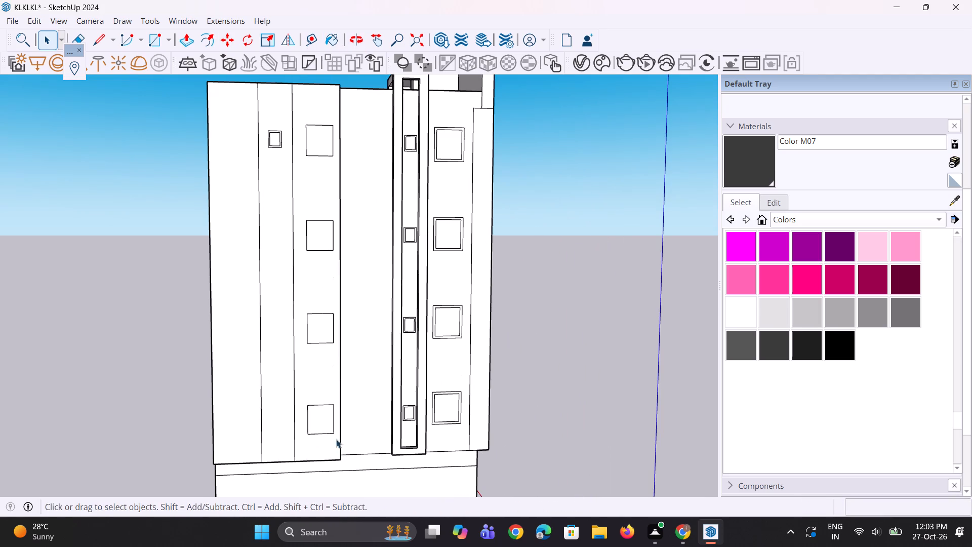
scroll(305, 395, "up", 3)
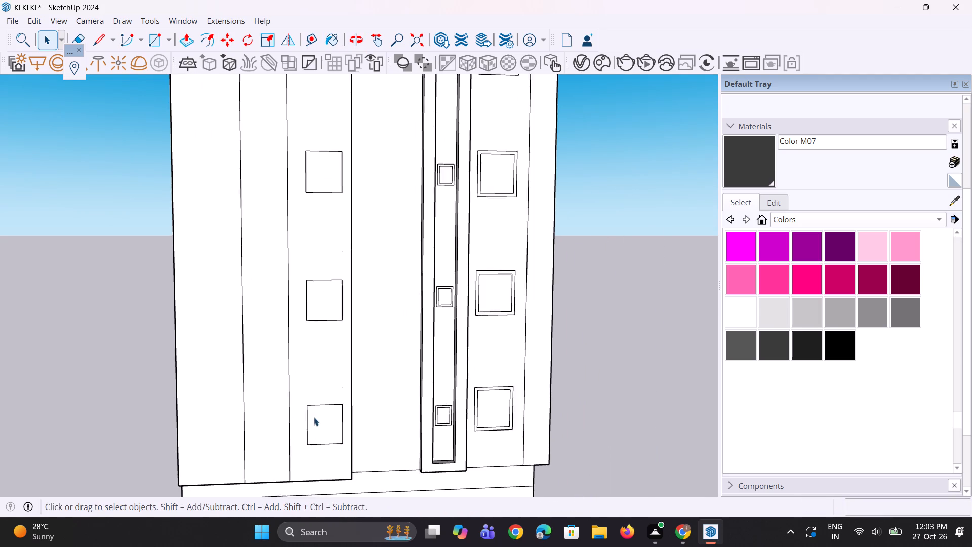
scroll(314, 417, "up", 1)
left_click(318, 425)
scroll(323, 429, "up", 3)
key("m")
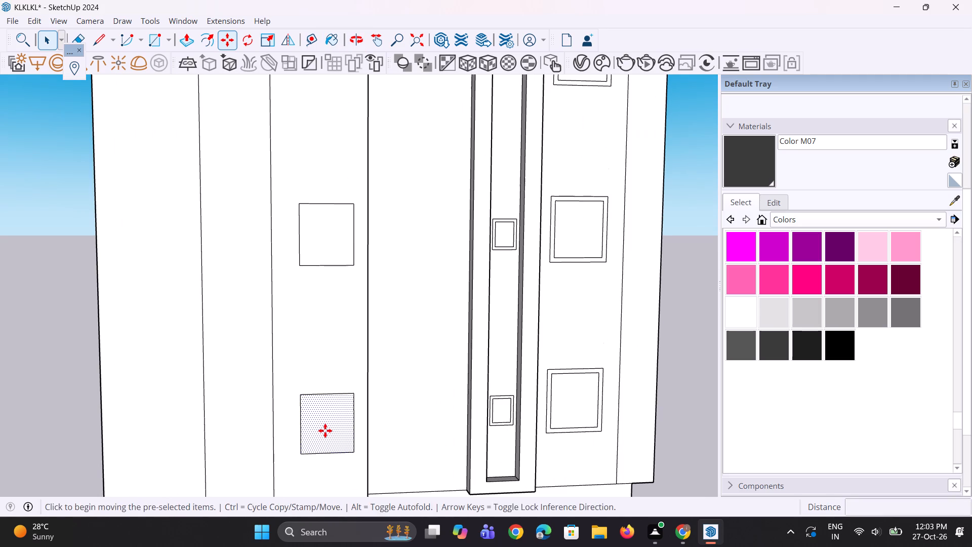
left_click(325, 431)
left_click(329, 416)
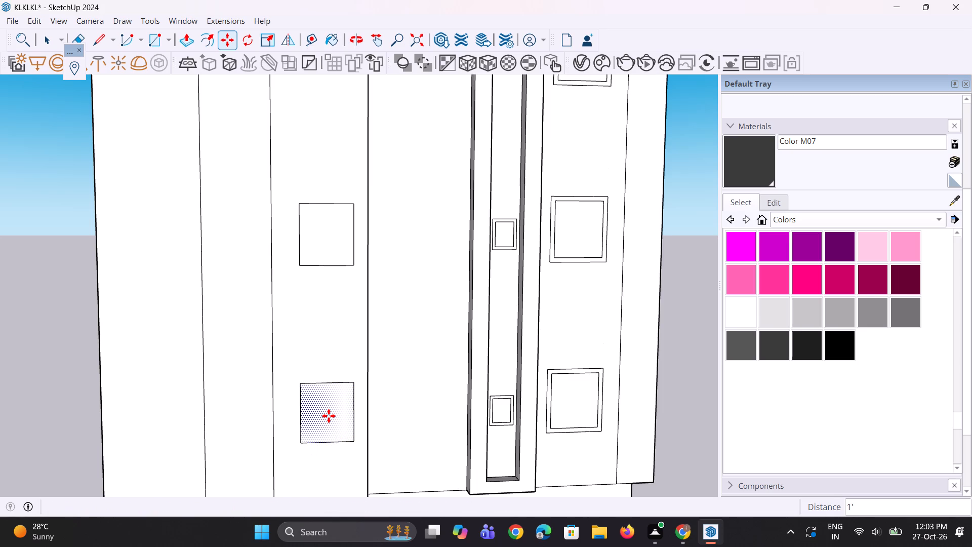
key("space")
key("space")
Offset the lowest large square window outline outward by the last-used distance for its frame.
scroll(301, 428, "down", 5)
middle_click_drag(336, 420, 184, 335)
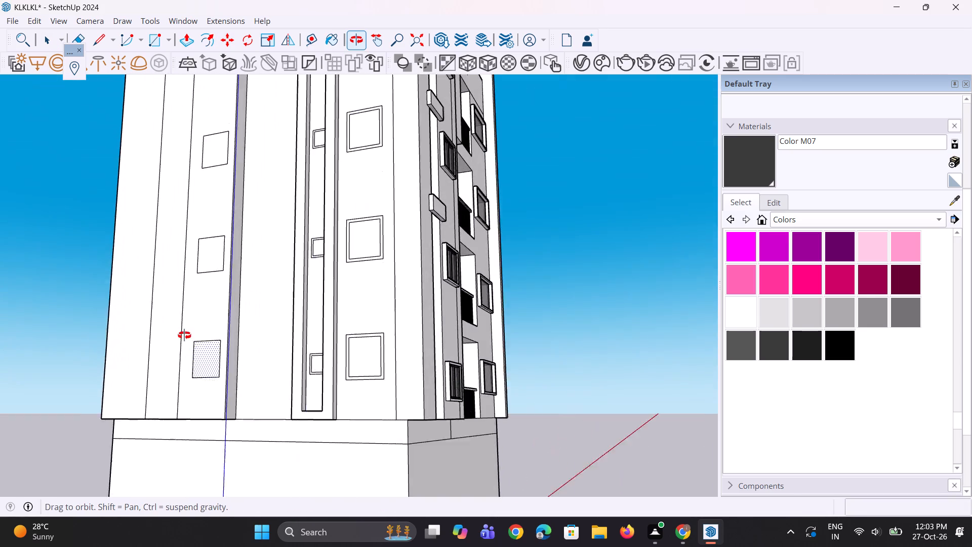
middle_click_drag(184, 335, 257, 408)
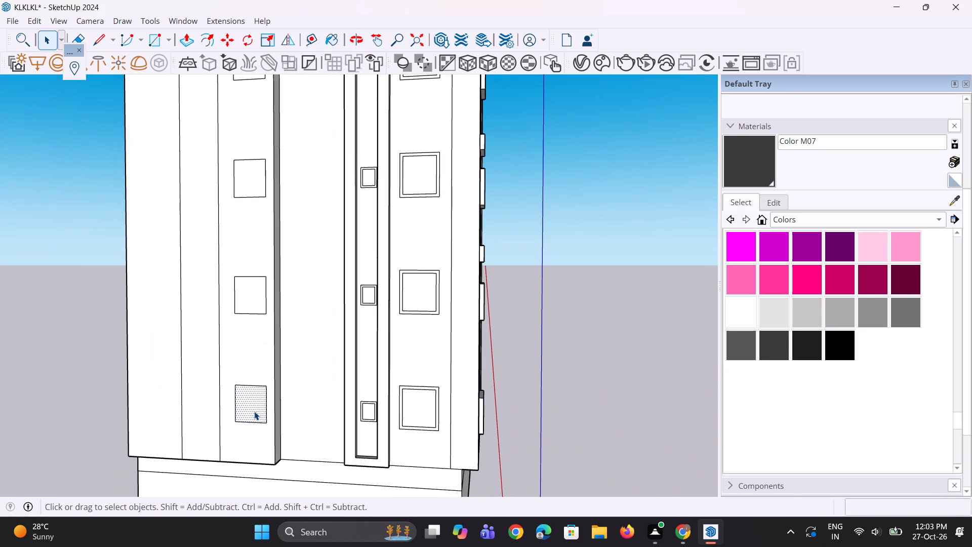
key("f")
double_click(235, 408)
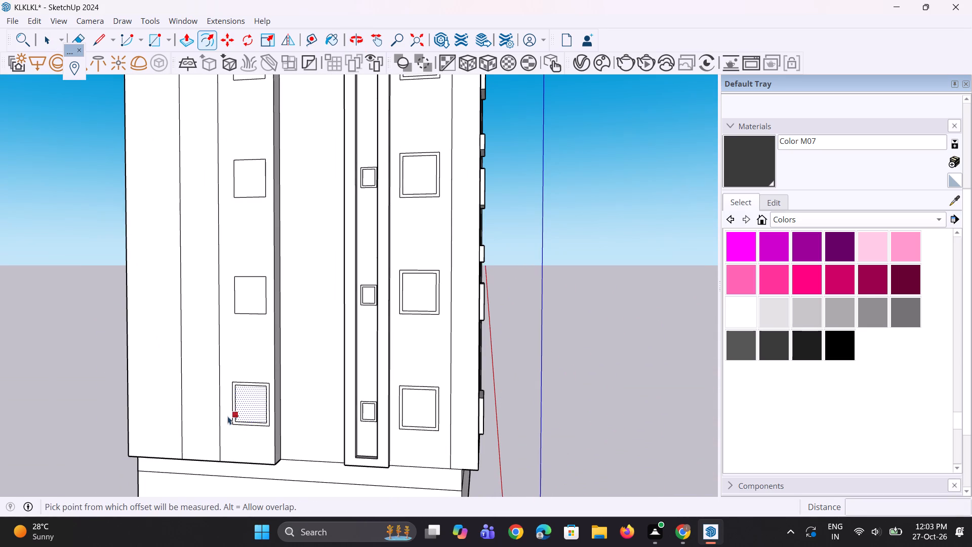
middle_click_drag(247, 409, 310, 417)
scroll(310, 417, "up", 1)
scroll(310, 419, "down", 5)
key("space")
key("space")
Offset the second-lowest large square window outline outward by the same distance for its frame.
scroll(300, 337, "up", 2)
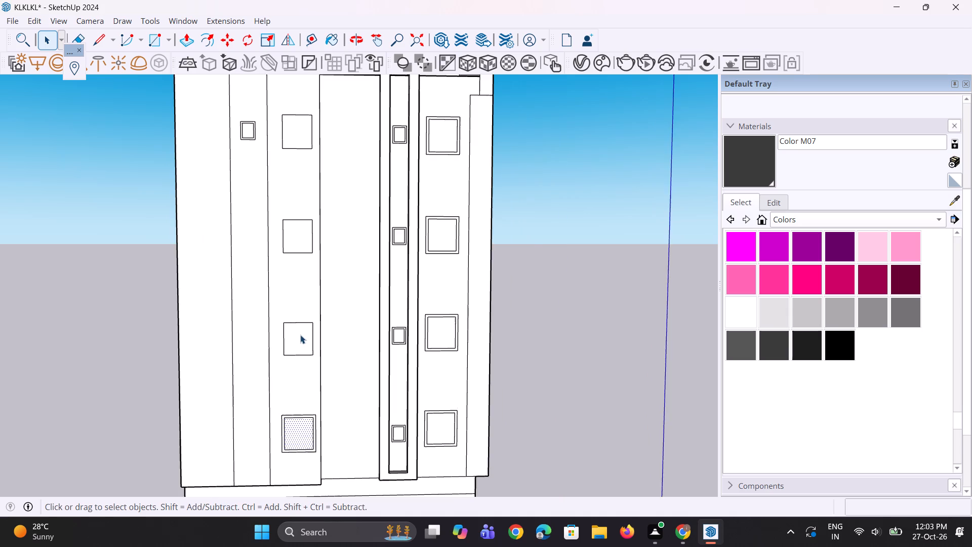
scroll(297, 328, "up", 2)
scroll(279, 454, "up", 2)
left_click(302, 324)
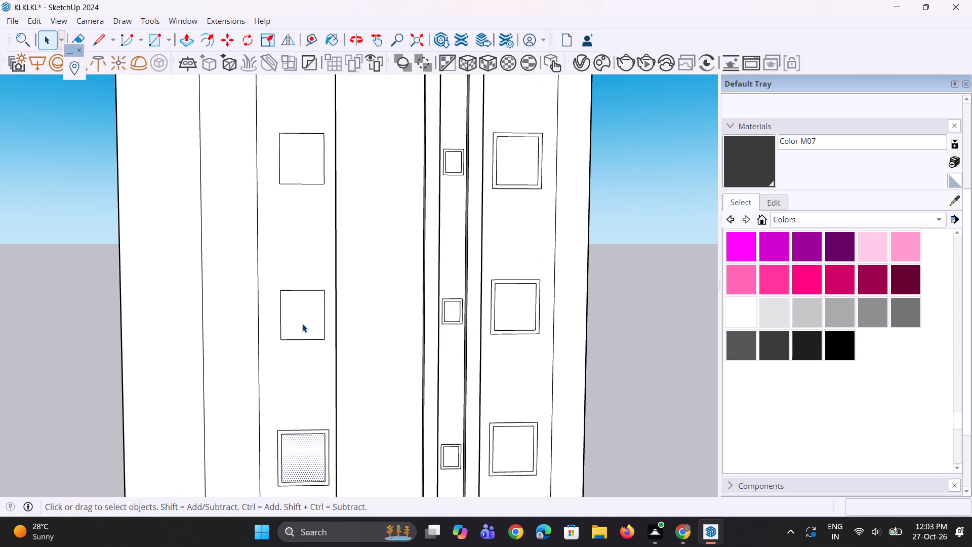
scroll(294, 325, "up", 3)
key("f")
double_click(280, 324)
middle_click_drag(250, 366, 247, 415)
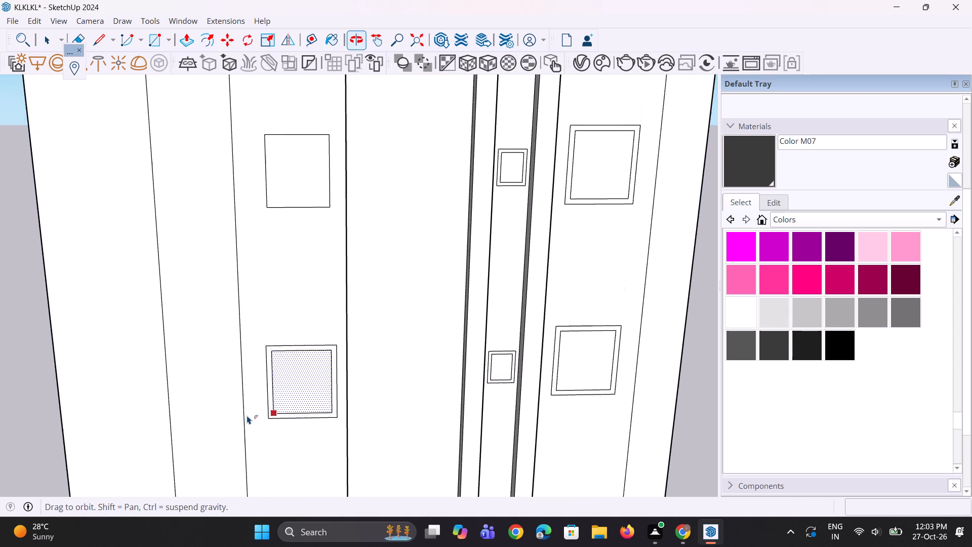
scroll(248, 415, "down", 9)
key("space")
Offset the large square window outline just below the topmost one outward by the same distance.
left_click(267, 314)
scroll(264, 318, "up", 2)
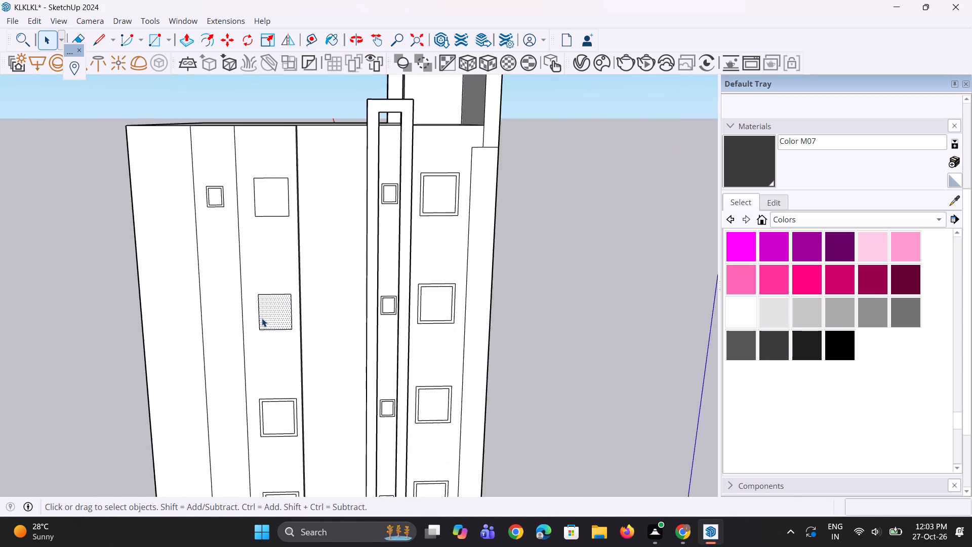
scroll(262, 318, "up", 4)
key("f")
double_click(261, 316)
scroll(262, 316, "down", 5)
key("space")
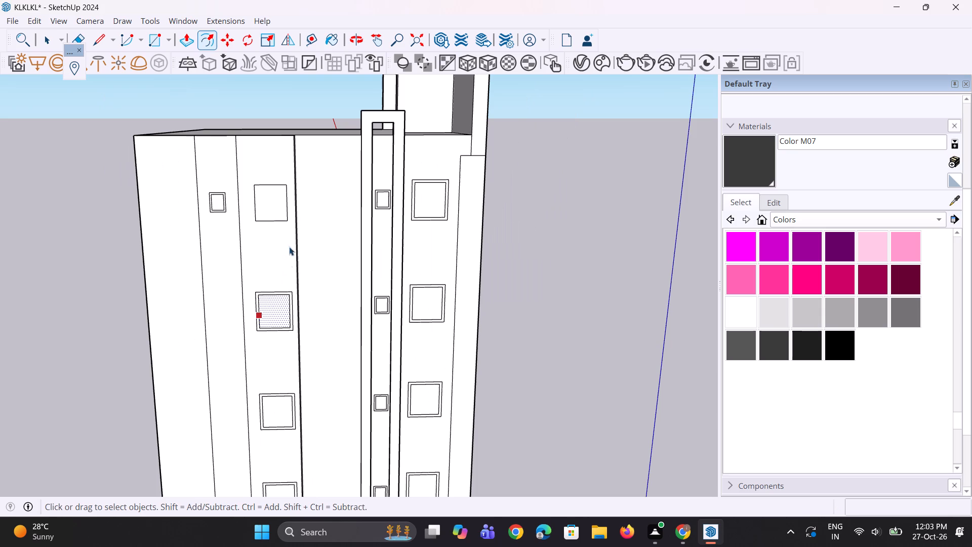
key("space")
Offset the topmost large square window outline outward by the same distance and clear the selection.
left_click(264, 205)
scroll(262, 199, "up", 5)
key("f")
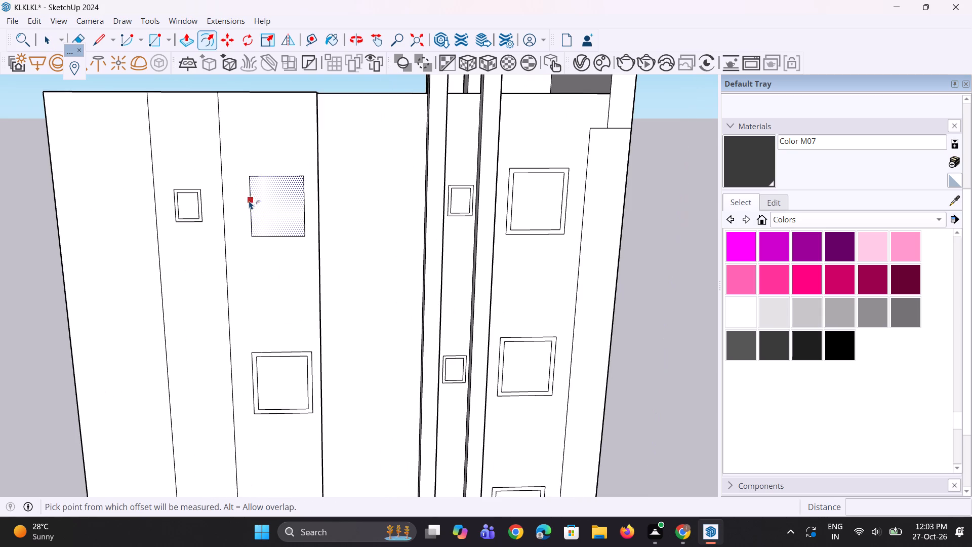
double_click(248, 201)
middle_click_drag(257, 208, 261, 189)
scroll(257, 208, "up", 1)
key("space")
key("space")
key("space")
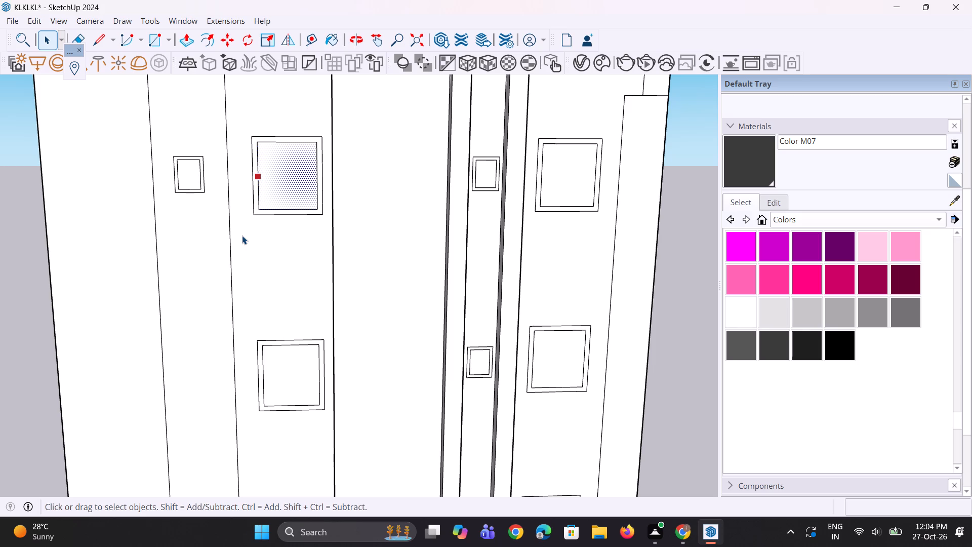
scroll(348, 175, "down", 7)
key("space")
key("space")
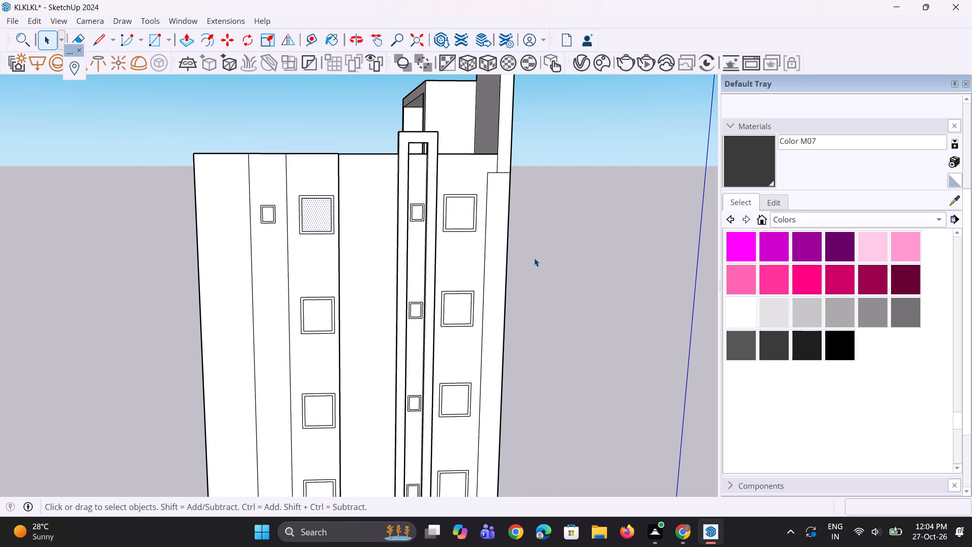
key("space")
left_click(546, 258)
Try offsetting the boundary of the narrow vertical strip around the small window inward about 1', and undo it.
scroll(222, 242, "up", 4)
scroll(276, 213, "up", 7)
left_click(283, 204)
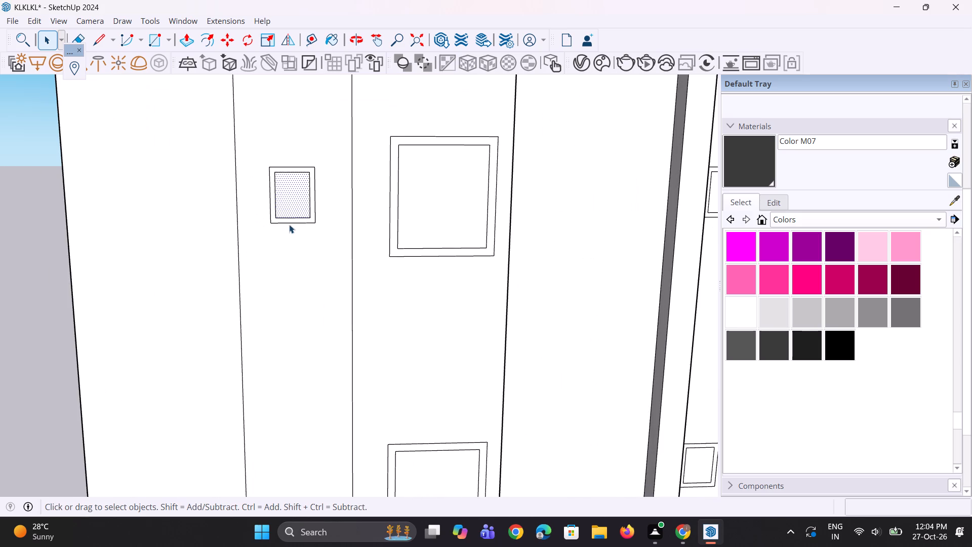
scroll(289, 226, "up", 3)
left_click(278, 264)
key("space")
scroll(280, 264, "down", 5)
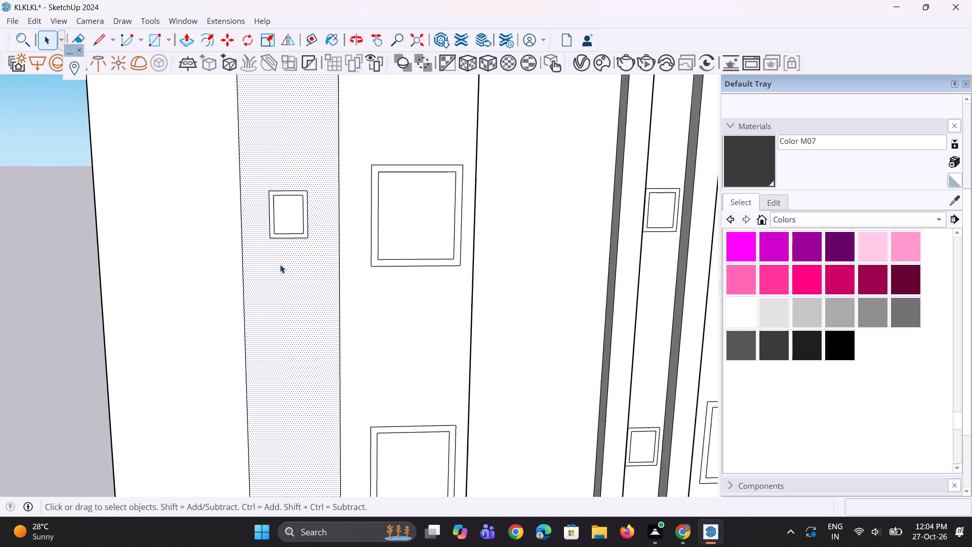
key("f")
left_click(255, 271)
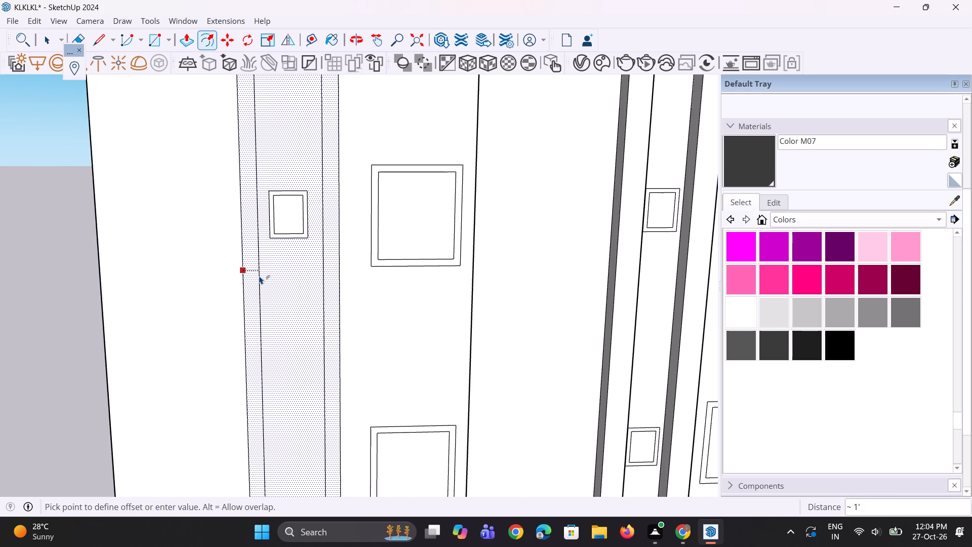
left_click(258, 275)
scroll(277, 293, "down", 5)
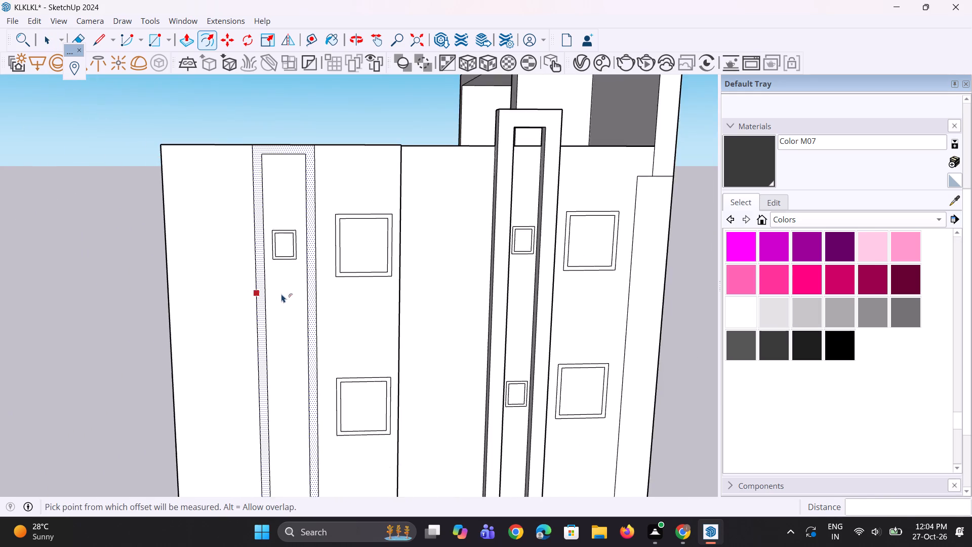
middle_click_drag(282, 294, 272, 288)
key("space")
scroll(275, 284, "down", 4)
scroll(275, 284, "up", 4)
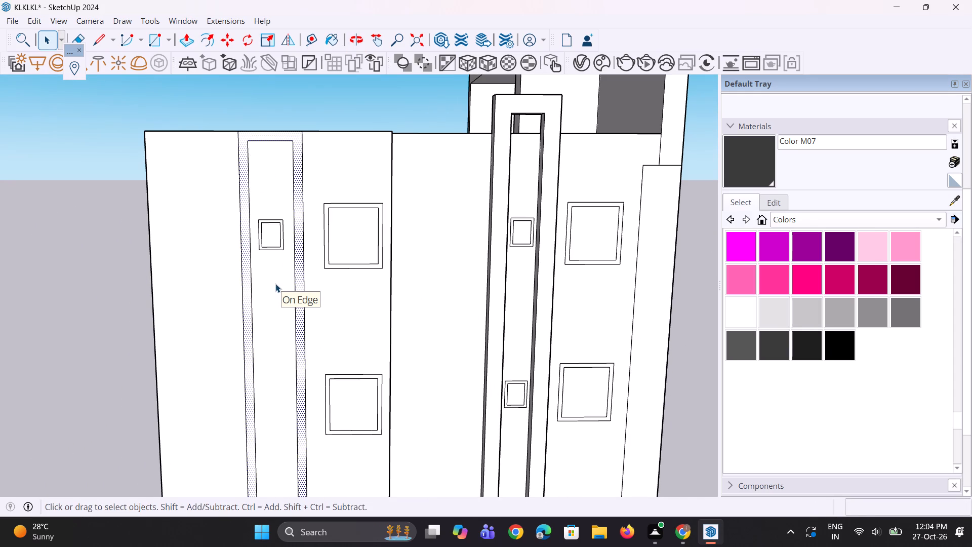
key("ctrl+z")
Offset the boundary of the narrow vertical strip around the small window inward about 11 1/4".
key("f")
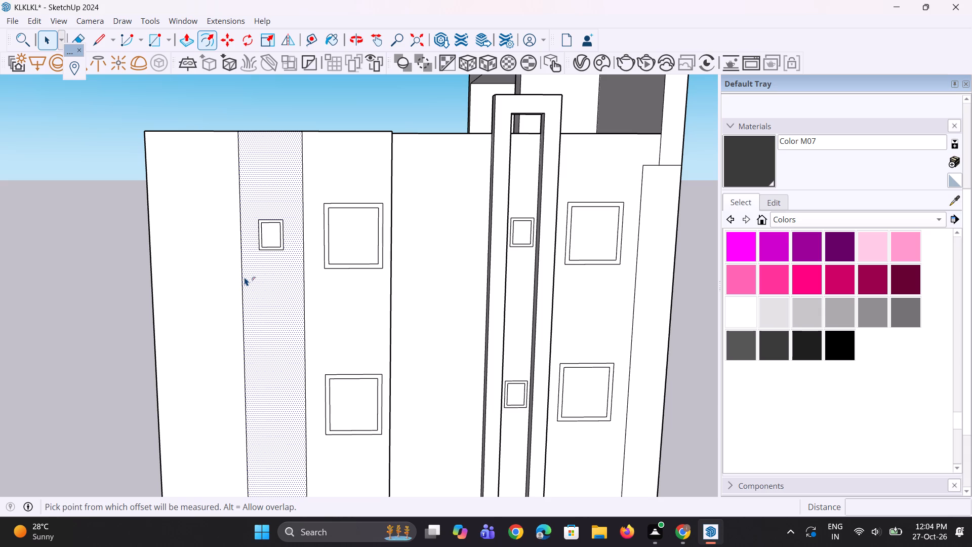
left_click(240, 277)
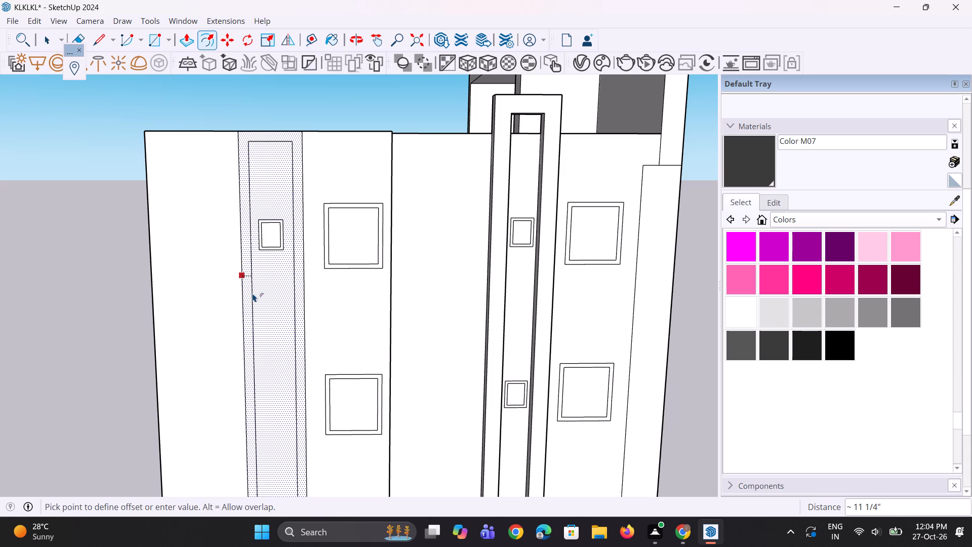
left_click(253, 293)
middle_click_drag(250, 289, 242, 286)
scroll(241, 285, "down", 4)
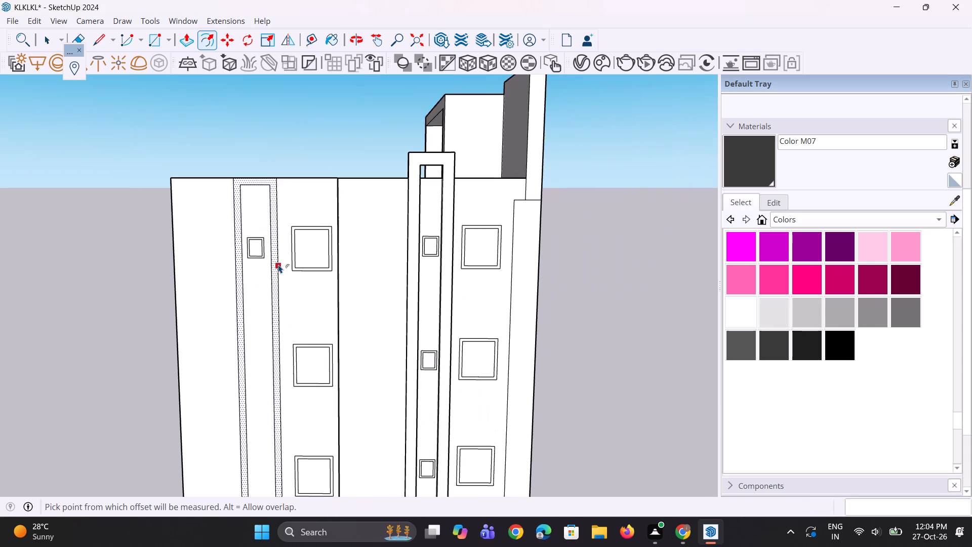
middle_click_drag(278, 264, 280, 282)
key("space")
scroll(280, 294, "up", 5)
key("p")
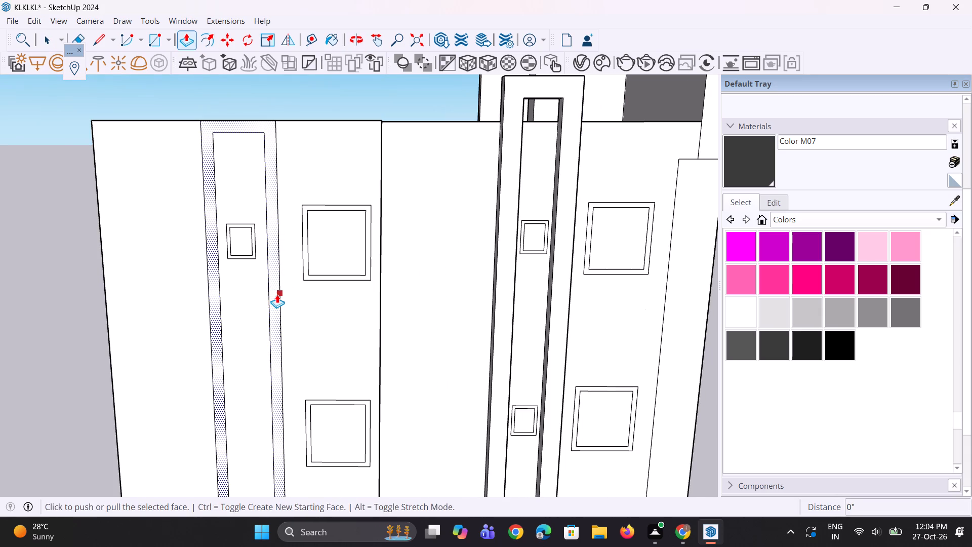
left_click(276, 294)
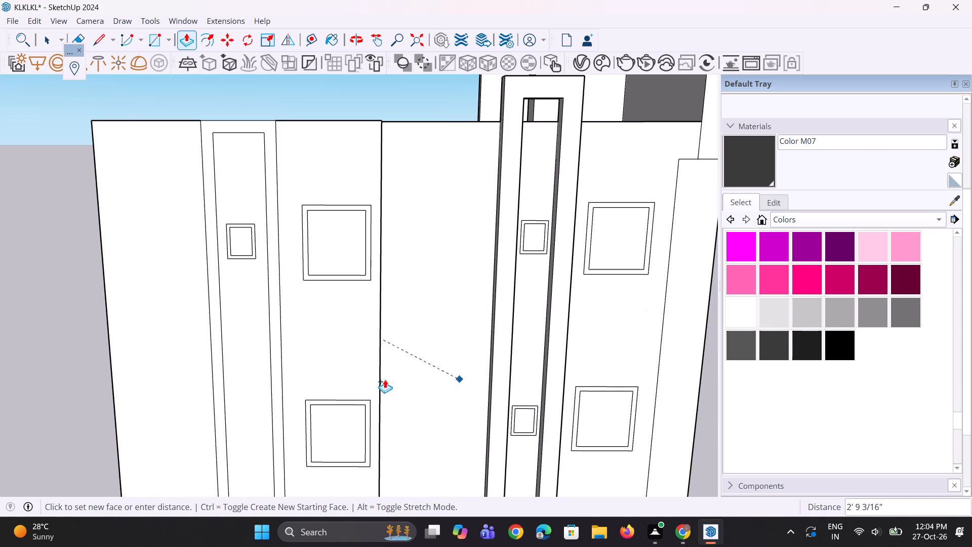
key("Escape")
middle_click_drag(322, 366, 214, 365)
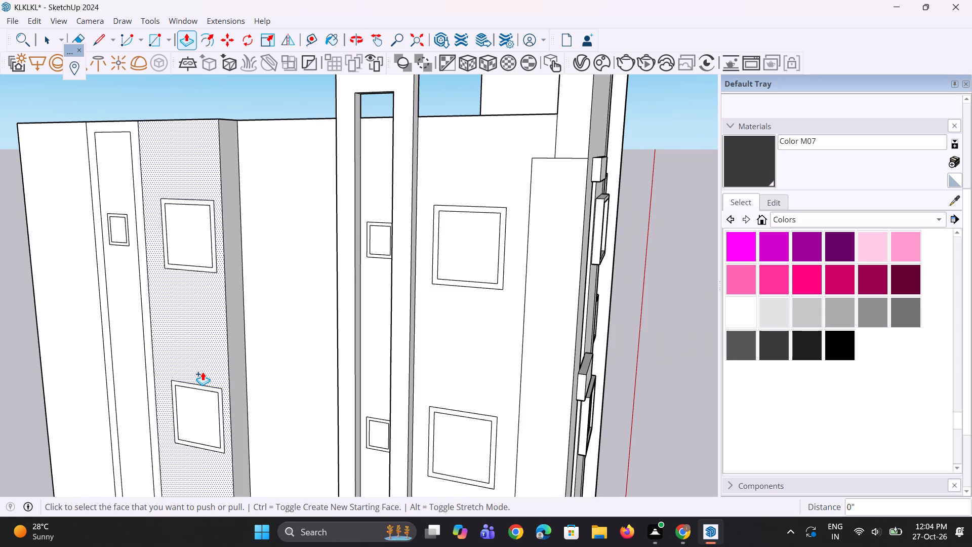
Pull the border face around the narrow strip with the small windows outward about 10 15/16".
scroll(238, 327, "up", 2)
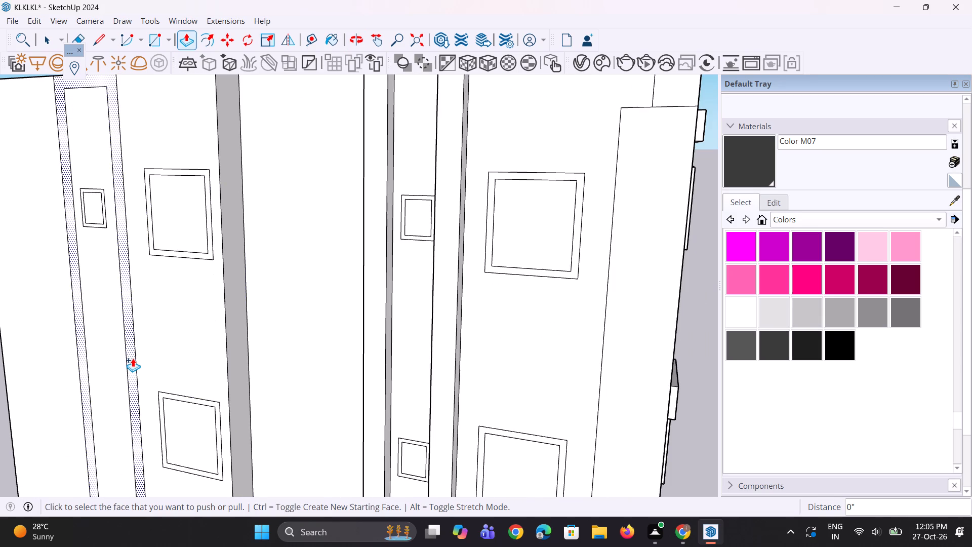
left_click(133, 358)
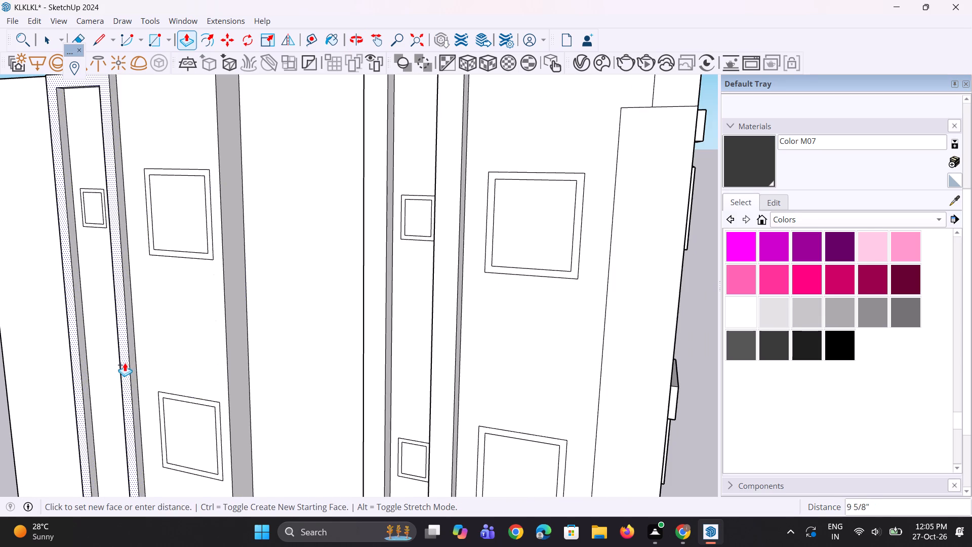
left_click(125, 363)
Thicken both legs of the strip's raised border into the opening by about 3 7/8" each.
middle_click_drag(134, 359, 241, 373)
scroll(151, 357, "up", 3)
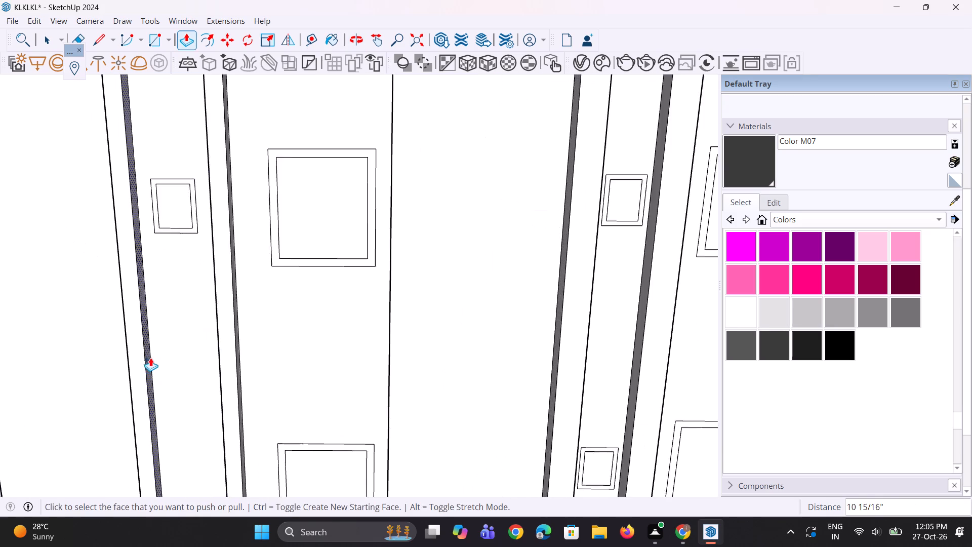
scroll(150, 358, "up", 2)
left_click(148, 364)
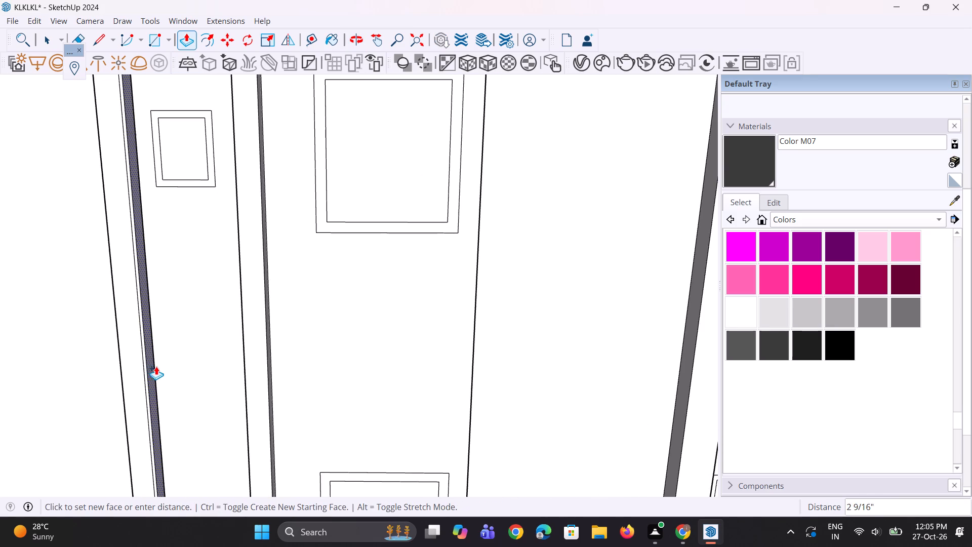
left_click(156, 366)
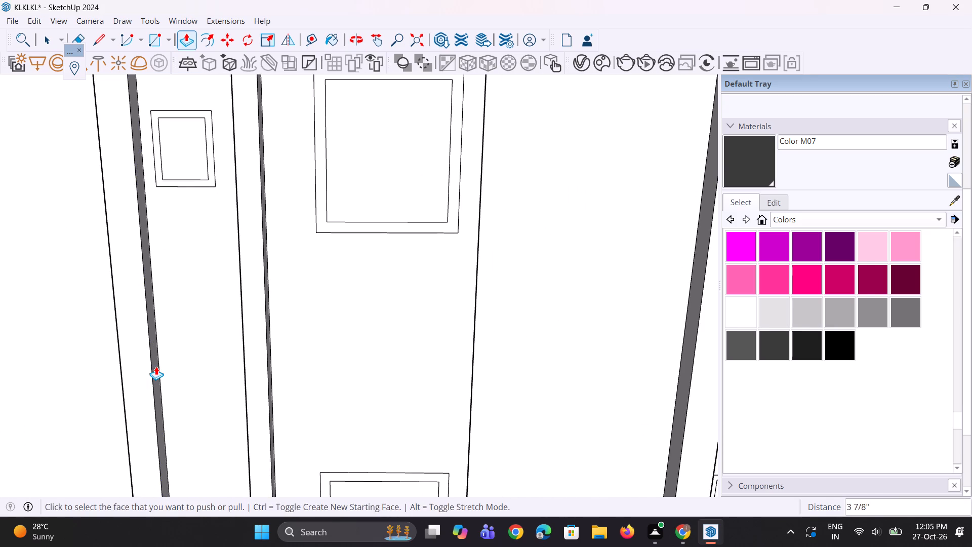
scroll(251, 383, "up", 1)
middle_click_drag(260, 383, 390, 362)
scroll(263, 397, "up", 2)
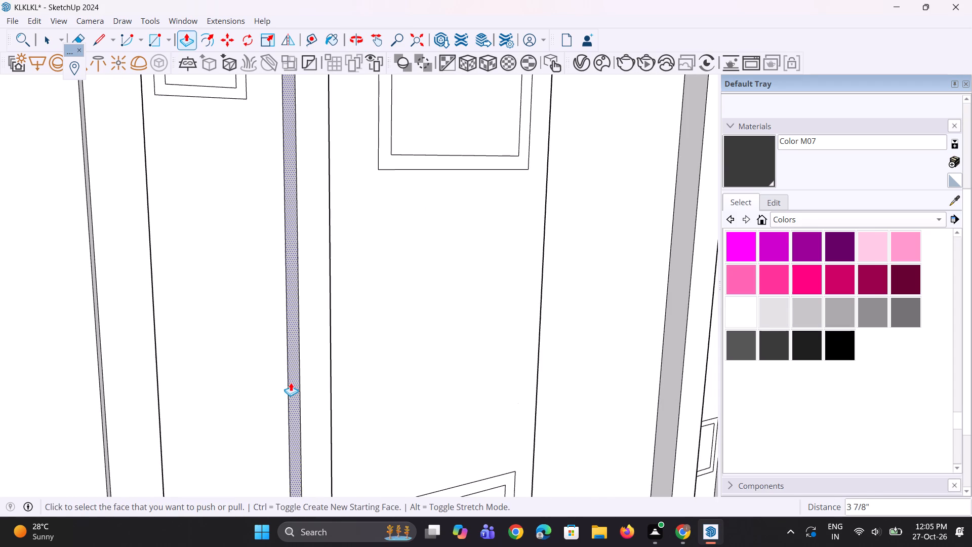
double_click(291, 382)
Raise the border's top face about 3' 6 7/8", referencing the top edge of the neighbouring strip frame.
middle_click_drag(291, 382, 278, 391)
scroll(277, 393, "down", 12)
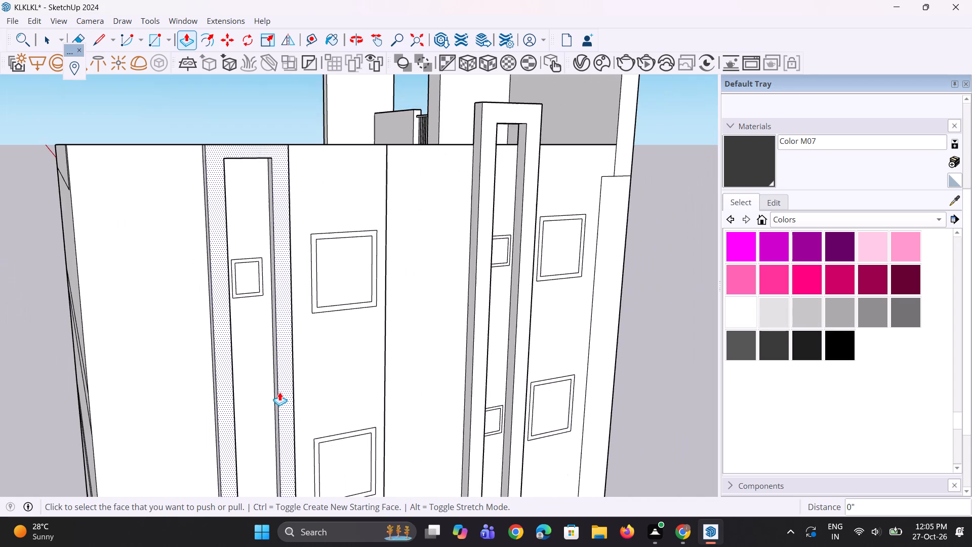
middle_click_drag(237, 324, 257, 410)
scroll(261, 362, "up", 3)
left_click(276, 372)
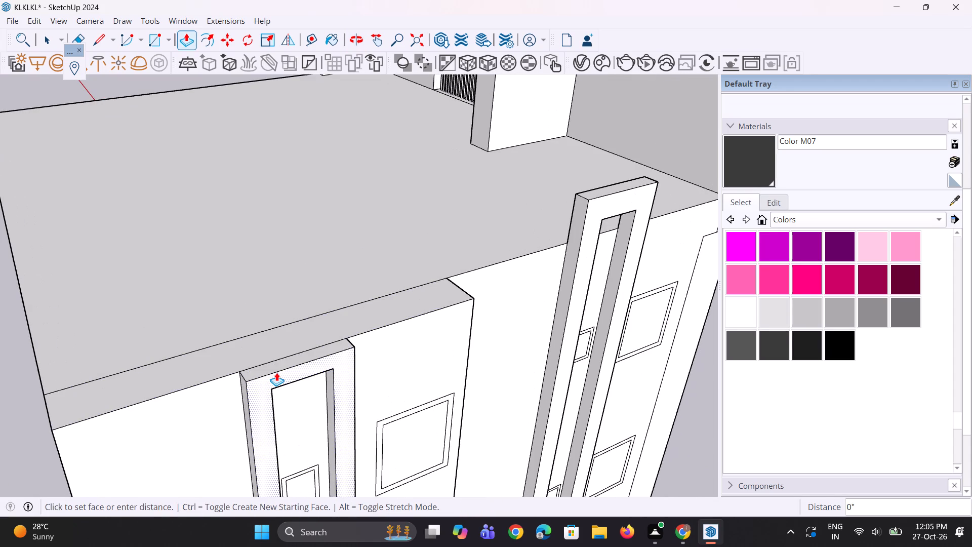
key("Escape")
left_click(278, 365)
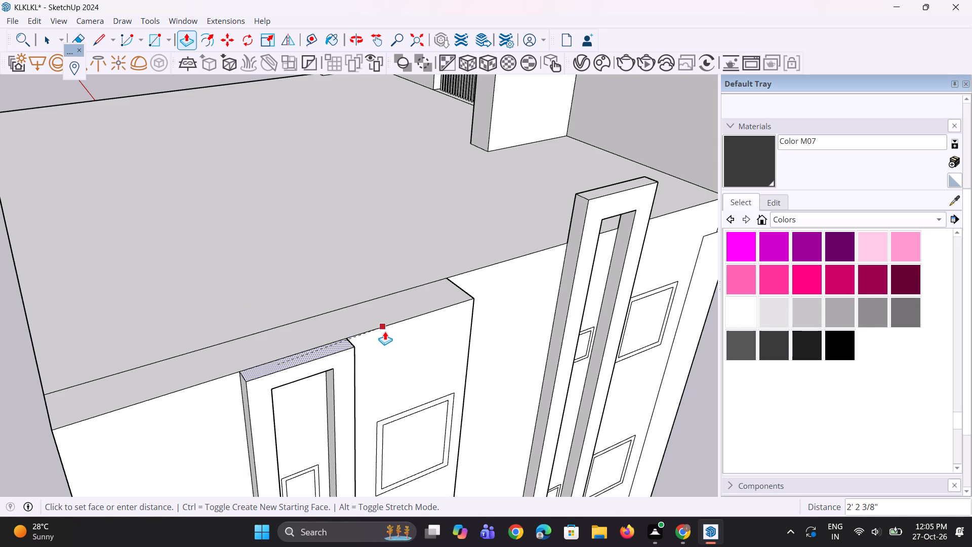
left_click(589, 200)
Raise the underside of the border's top bar about 9 7/8", and extend it up another 1' 3 7/16" or so.
middle_click_drag(209, 411, 228, 259)
scroll(261, 357, "down", 4)
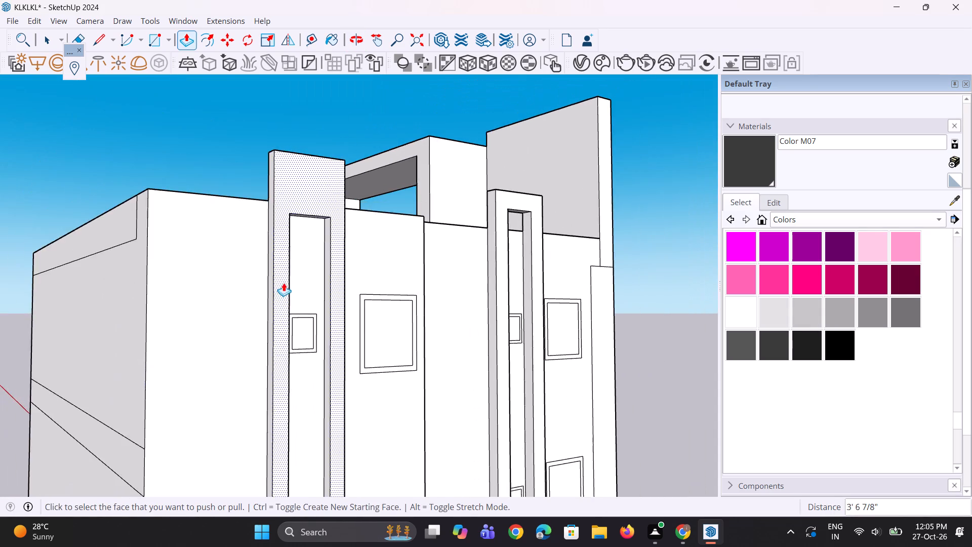
middle_click_drag(283, 283, 308, 211)
scroll(252, 415, "down", 6)
scroll(305, 239, "up", 4)
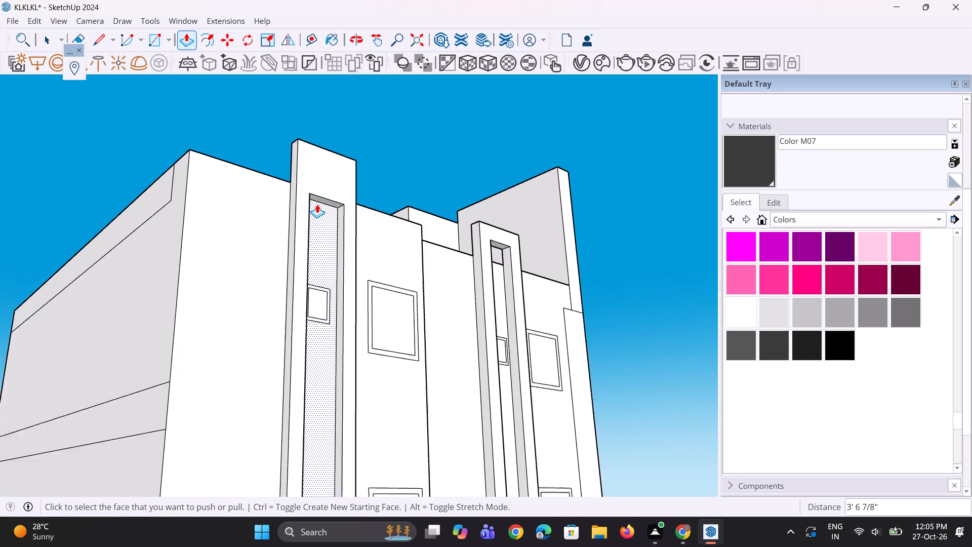
scroll(317, 204, "up", 2)
left_click(325, 201)
left_click(341, 187)
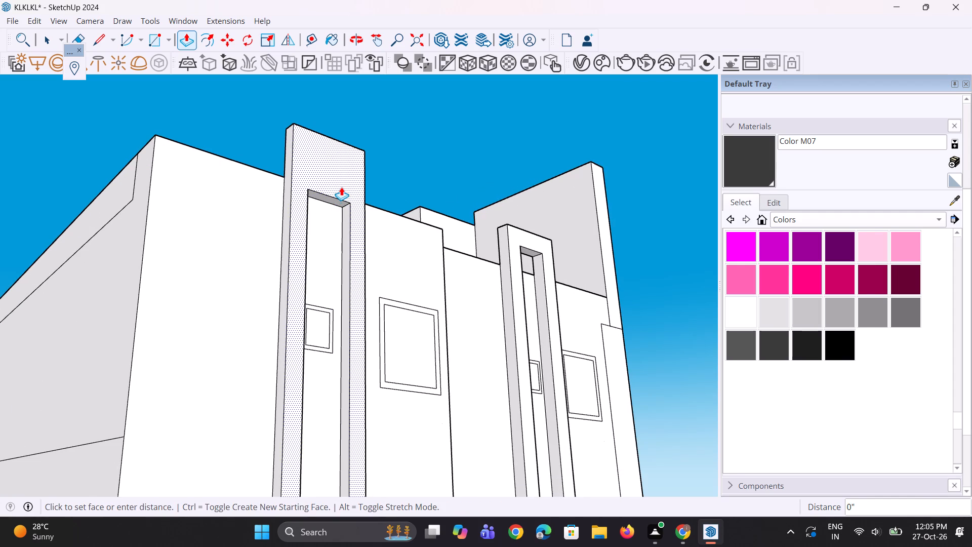
key("Escape")
scroll(333, 206, "up", 4)
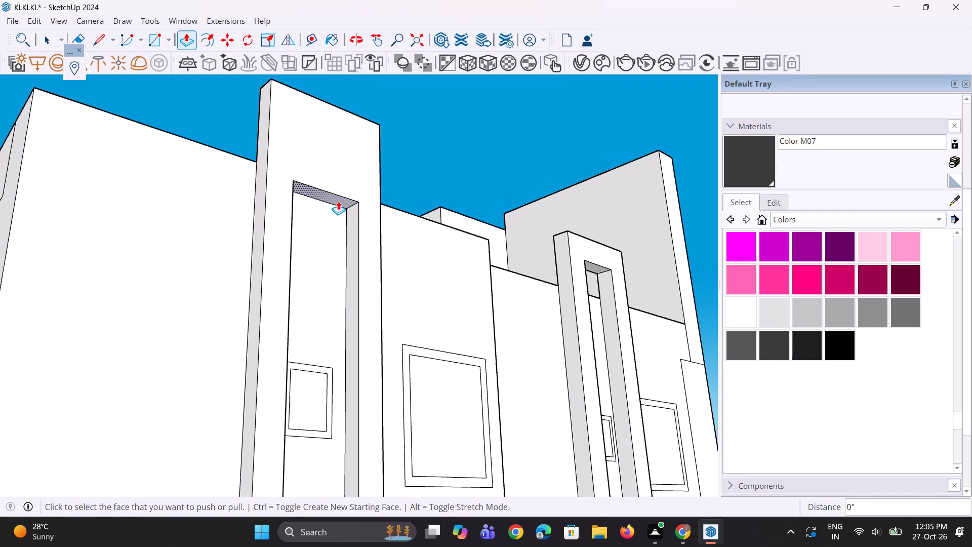
left_click(338, 201)
left_click(349, 164)
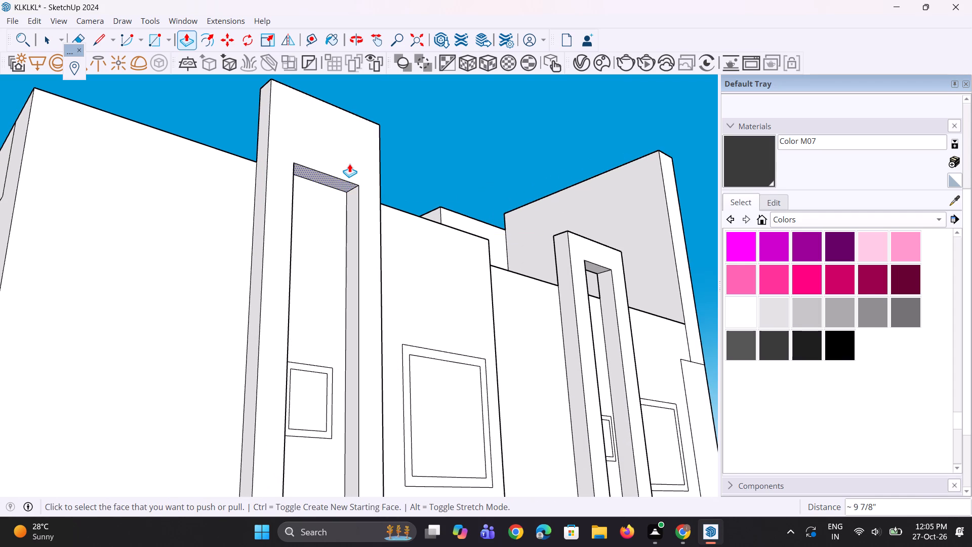
left_click(341, 187)
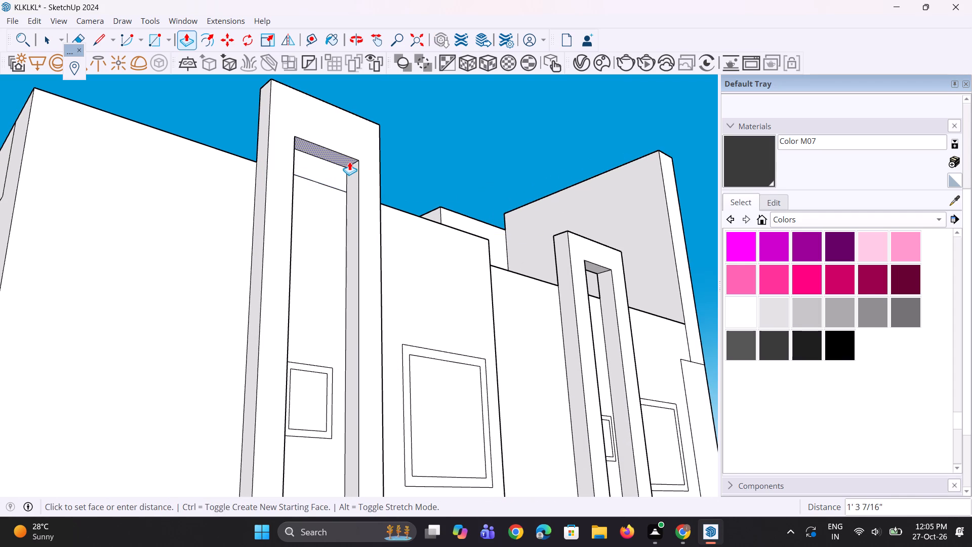
left_click(349, 162)
Delete the leftover face closing the frame's opening above the roof line.
middle_click_drag(334, 203, 259, 238)
key("v")
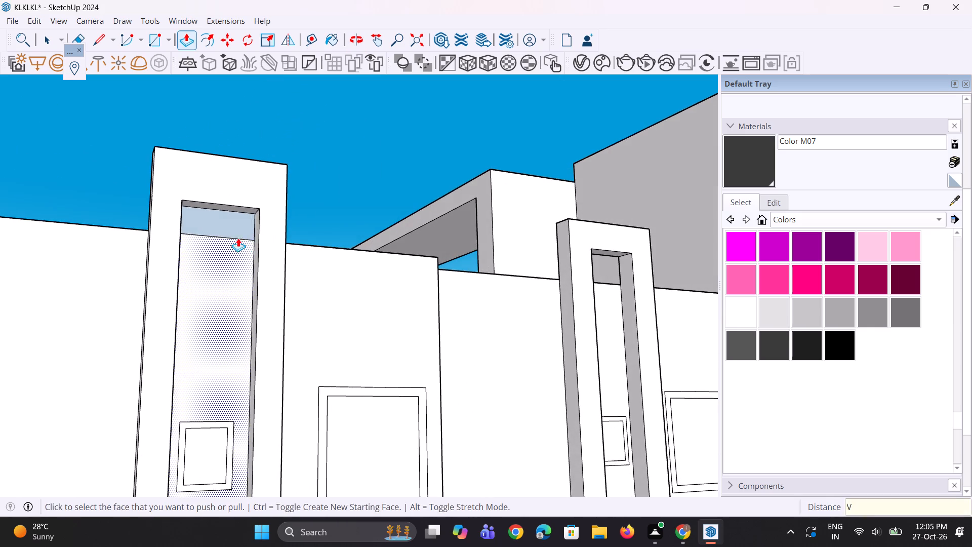
middle_click_drag(245, 246, 234, 327)
scroll(227, 325, "down", 1)
type("V")
key("space")
key("space")
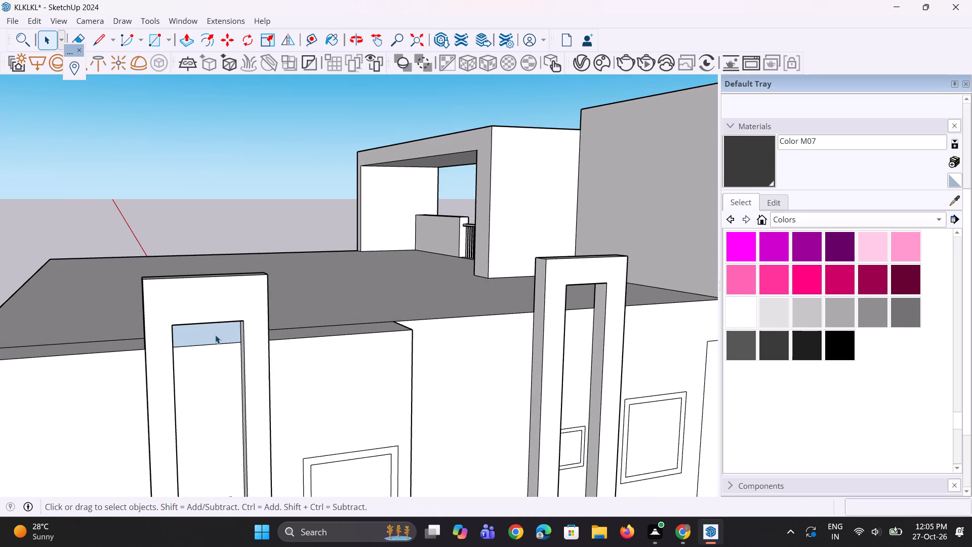
left_click(215, 335)
scroll(215, 335, "up", 2)
key("Delete")
Raise the underside of the frame's top bar a further 6 1/2" or so.
middle_click_drag(212, 336, 256, 289)
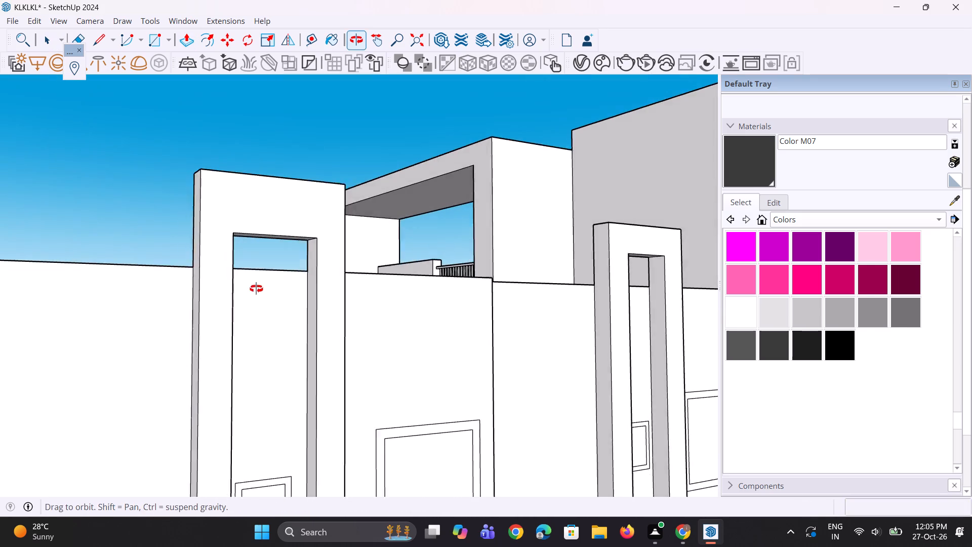
middle_click_drag(256, 289, 265, 291)
scroll(279, 341, "down", 5)
middle_click_drag(295, 307, 311, 250)
scroll(328, 177, "up", 6)
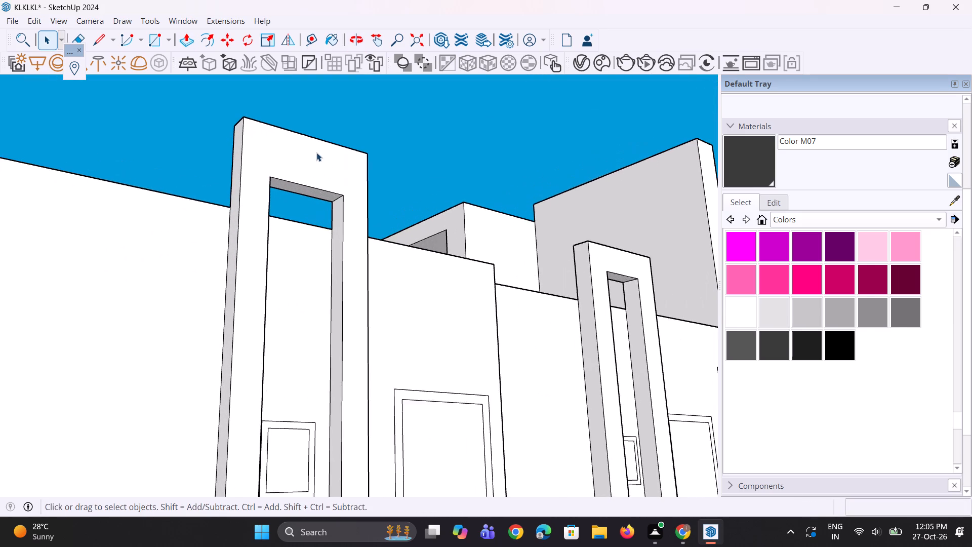
scroll(316, 152, "up", 3)
key("p")
scroll(311, 216, "up", 2)
left_click(310, 217)
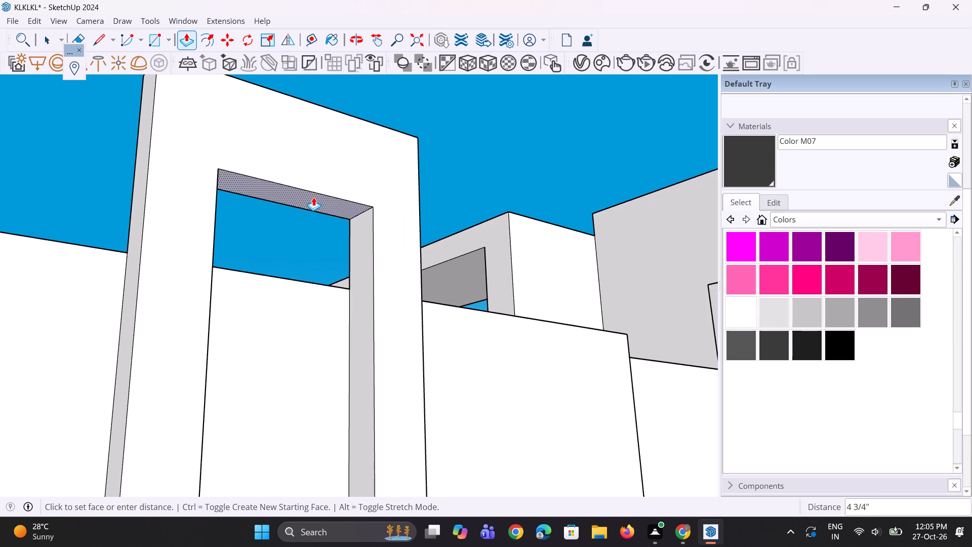
left_click(314, 193)
Align the underside of the frame's top bar with the top edge of the neighbouring frame's opening.
middle_click_drag(312, 195, 169, 245)
scroll(168, 226, "down", 12)
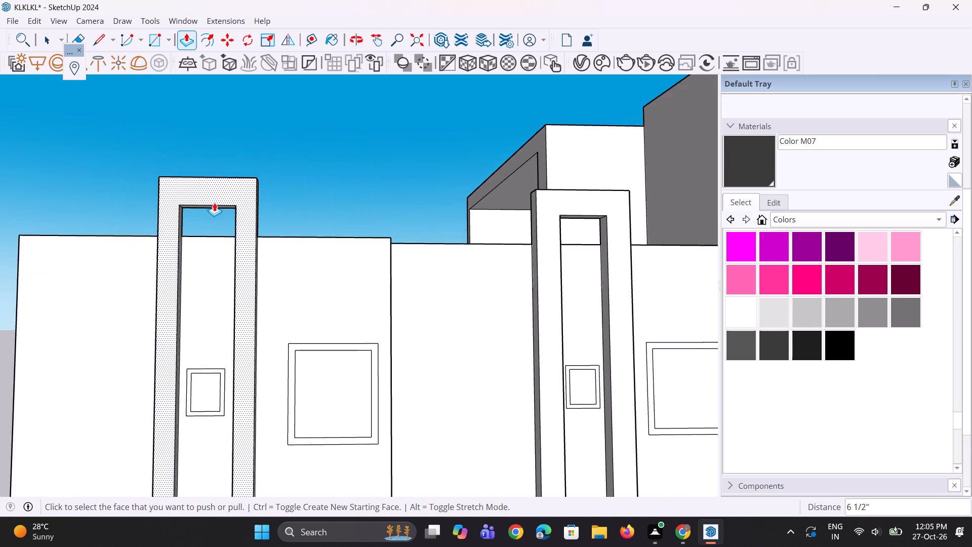
middle_click_drag(215, 203, 215, 239)
scroll(214, 258, "up", 2)
middle_click_drag(221, 267, 236, 259)
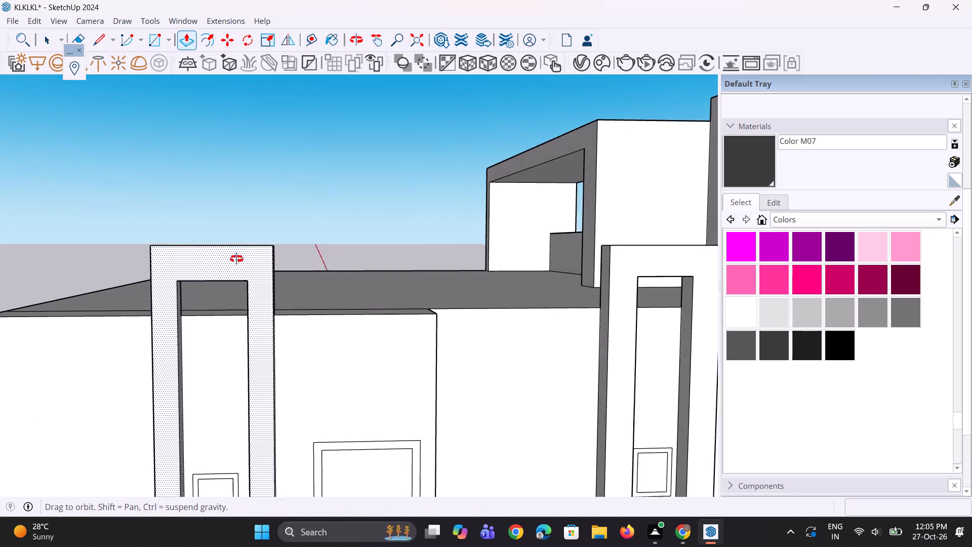
middle_click_drag(236, 259, 262, 196)
left_click(287, 142)
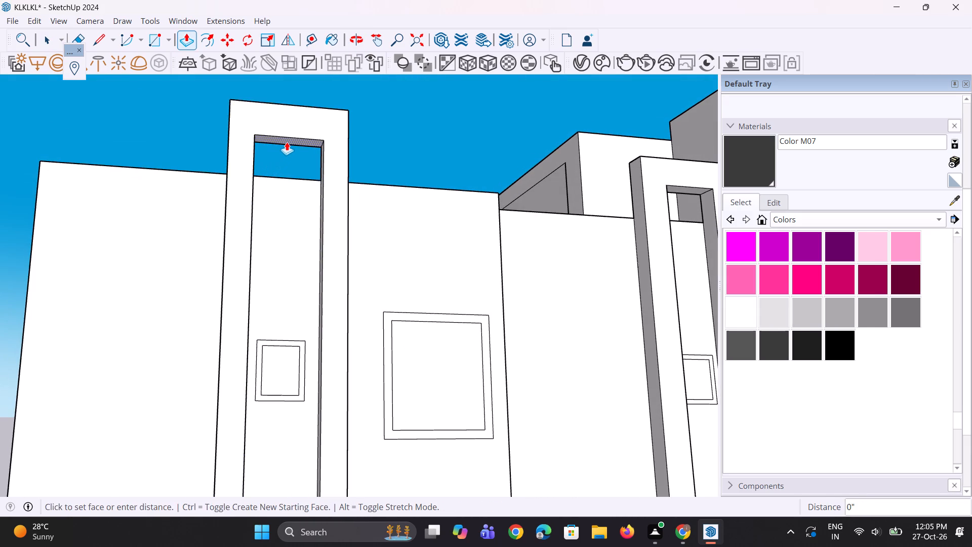
left_click(700, 185)
Align the top face of the new strip frame with the top of the neighbouring strip frame.
middle_click_drag(335, 226, 216, 240)
scroll(222, 238, "down", 4)
middle_click_drag(213, 193, 219, 320)
scroll(190, 309, "up", 2)
left_click(183, 315)
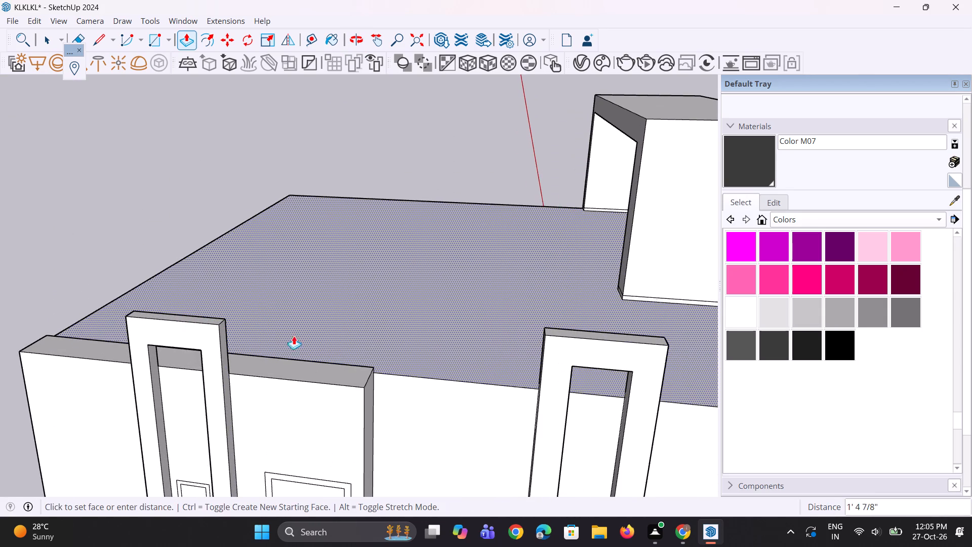
key("Escape")
scroll(197, 323, "up", 4)
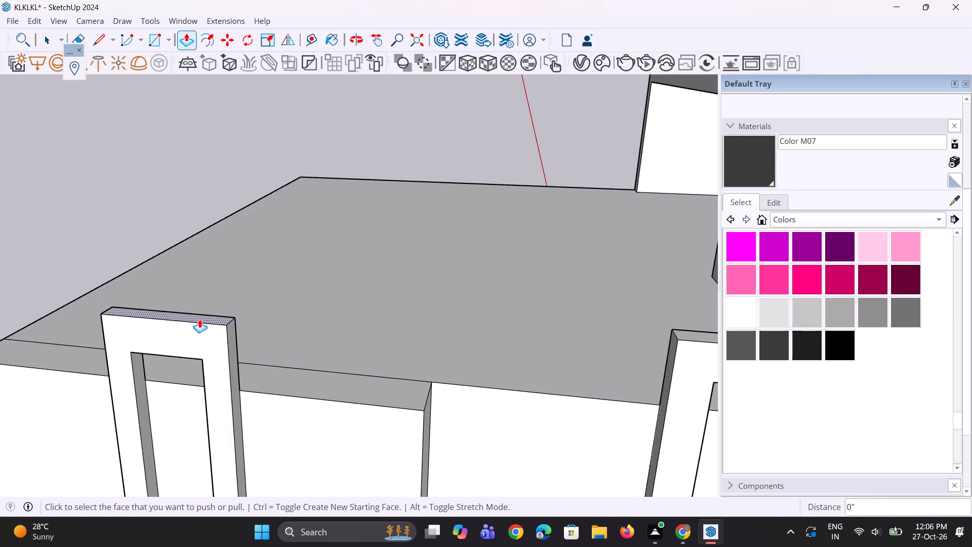
scroll(199, 319, "up", 2)
left_click(200, 319)
scroll(251, 326, "down", 3)
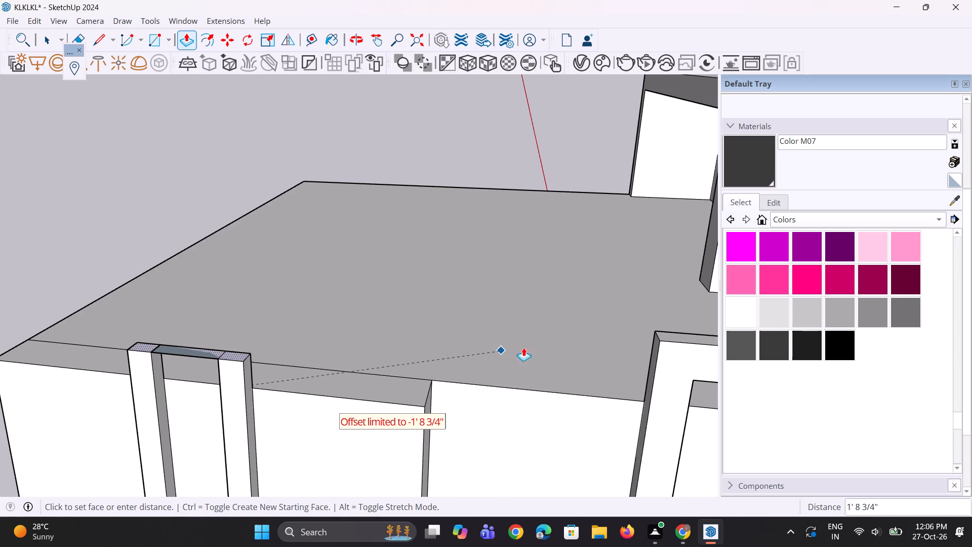
left_click(658, 334)
Thicken both legs of the new strip frame into the opening by about 1 1/16" each.
middle_click_drag(6, 352, 13, 326)
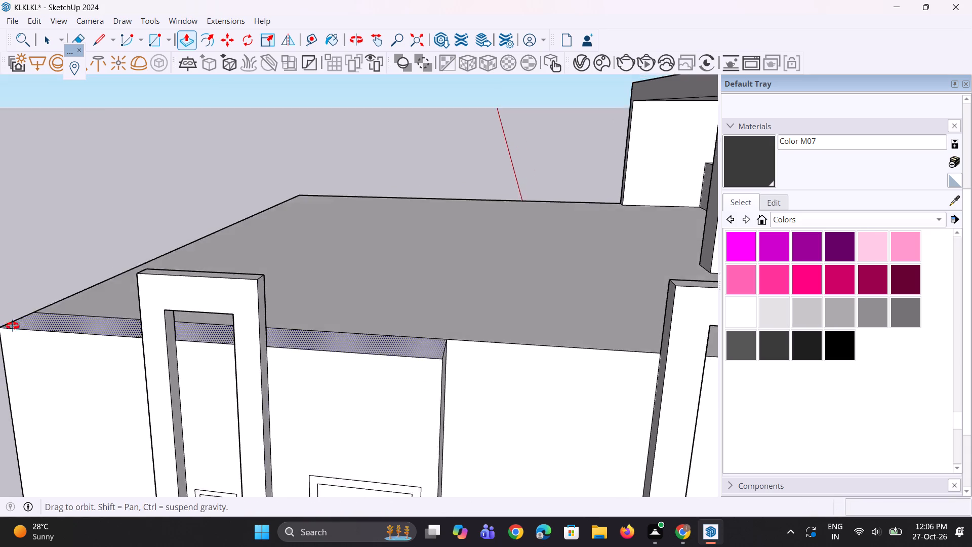
middle_click_drag(13, 326, 12, 324)
scroll(7, 326, "down", 6)
middle_click_drag(21, 343, 21, 323)
scroll(64, 307, "up", 4)
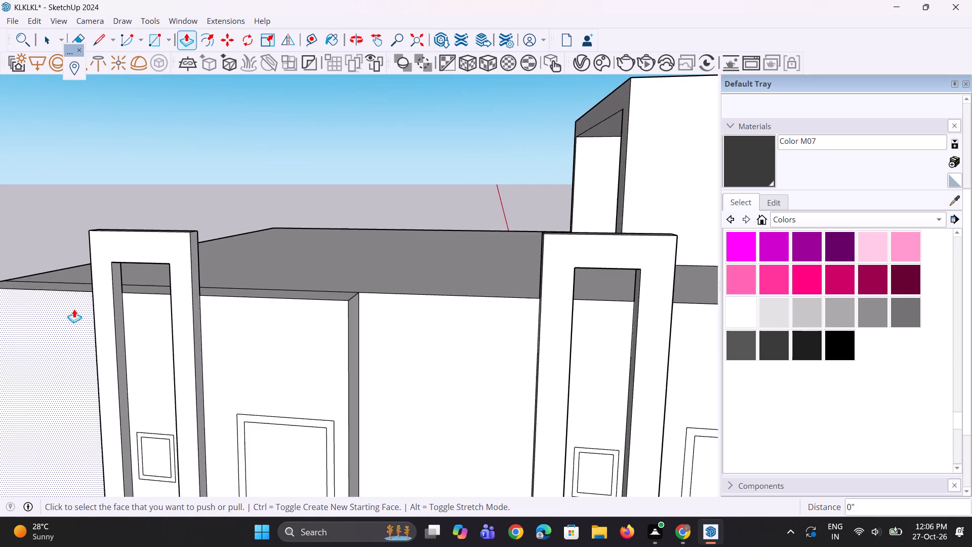
scroll(103, 306, "up", 6)
left_click(128, 292)
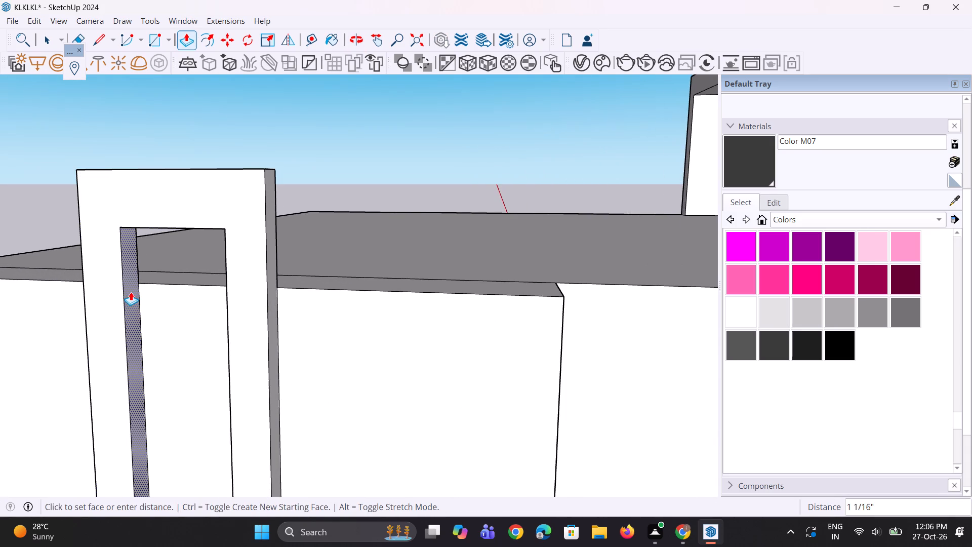
left_click(131, 292)
middle_click_drag(161, 329, 318, 280)
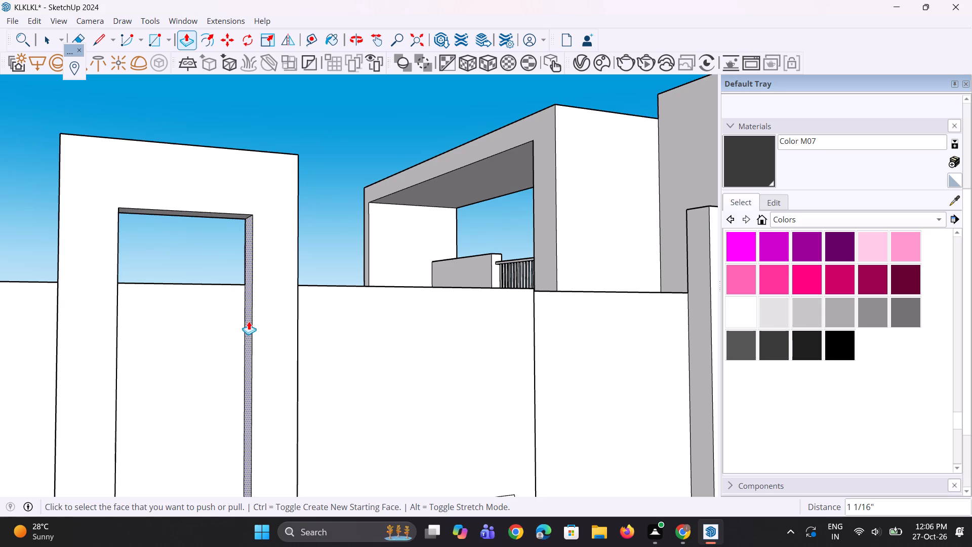
double_click(248, 322)
Examine the new strip frame and its window outlines against the neighbouring strip on the upper facade.
scroll(238, 289, "down", 11)
middle_click_drag(233, 312, 223, 315)
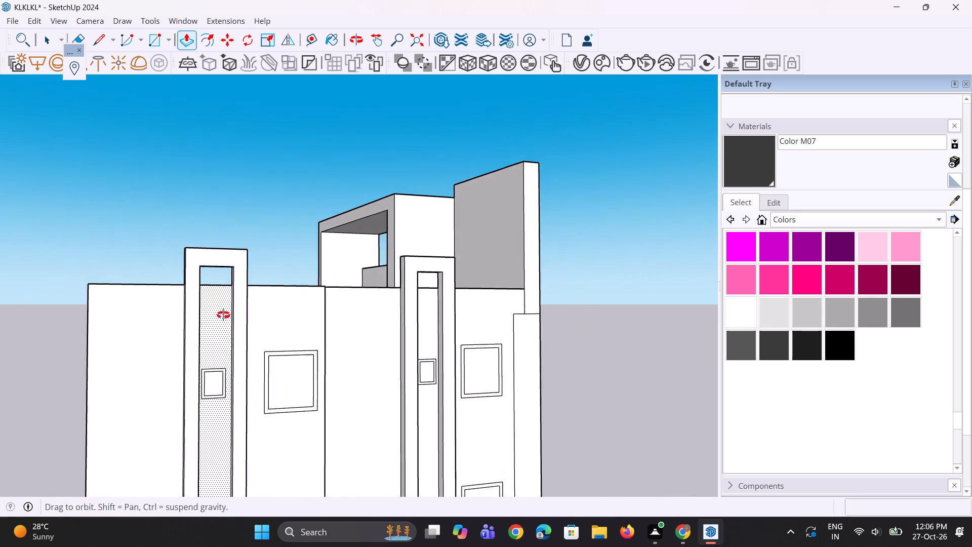
middle_click_drag(223, 315, 204, 314)
scroll(163, 376, "up", 9)
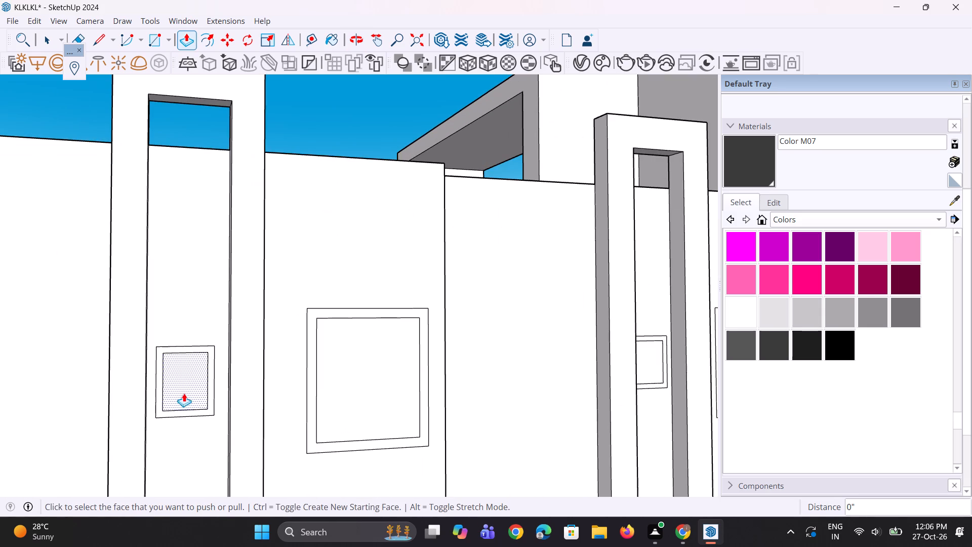
key("space")
middle_click_drag(183, 389, 147, 398)
scroll(226, 307, "down", 12)
scroll(223, 340, "up", 3)
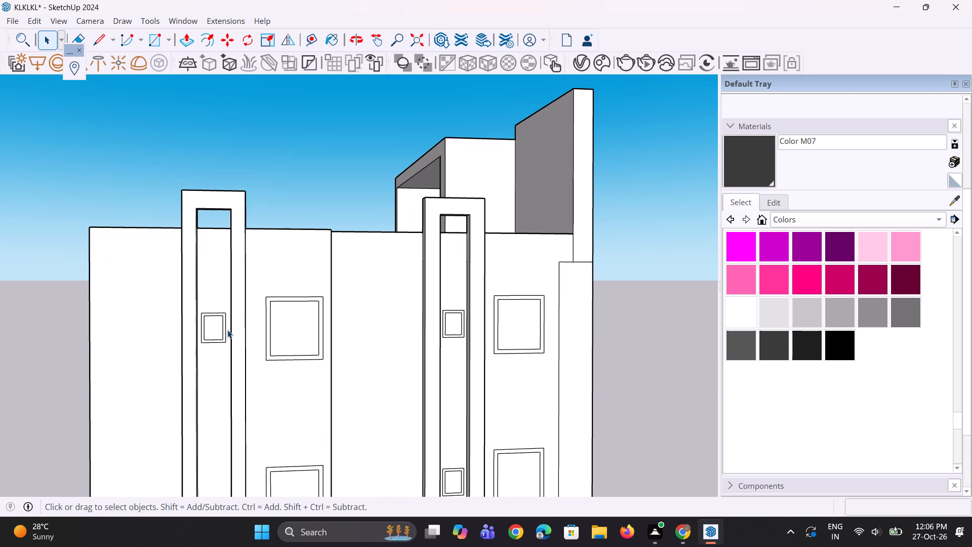
scroll(228, 328, "down", 4)
middle_click_drag(227, 331, 214, 336)
scroll(176, 350, "up", 3)
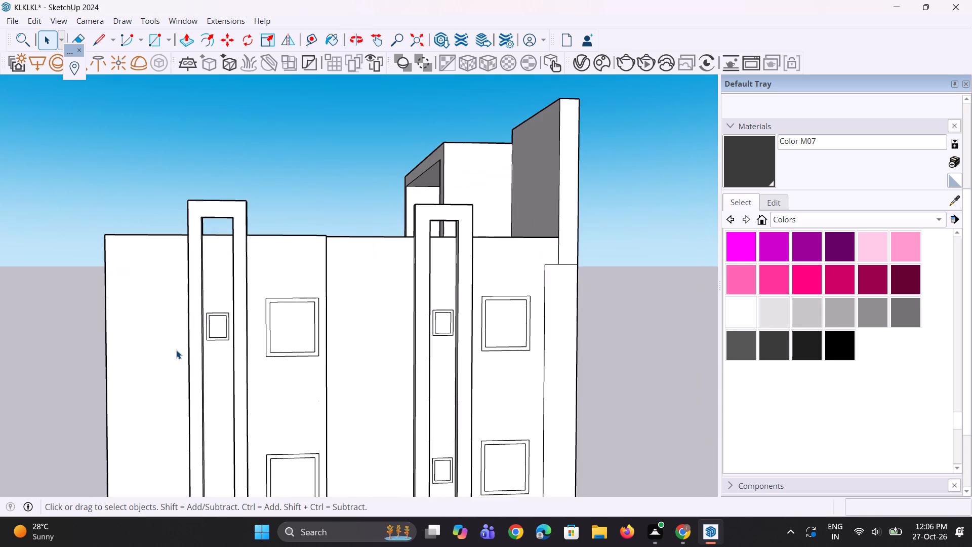
Widen both legs of the new strip frame outward by about 2 1/8" each using Push/Pull on their outer side faces.
middle_click_drag(177, 349, 225, 338)
scroll(222, 341, "up", 4)
key("p")
scroll(222, 341, "up", 2)
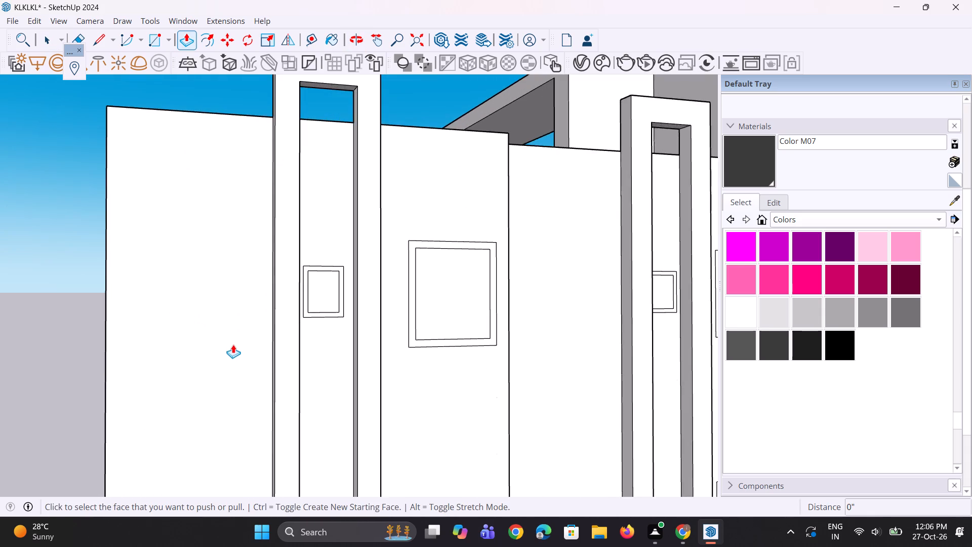
scroll(255, 347, "up", 7)
middle_click_drag(282, 356, 332, 359)
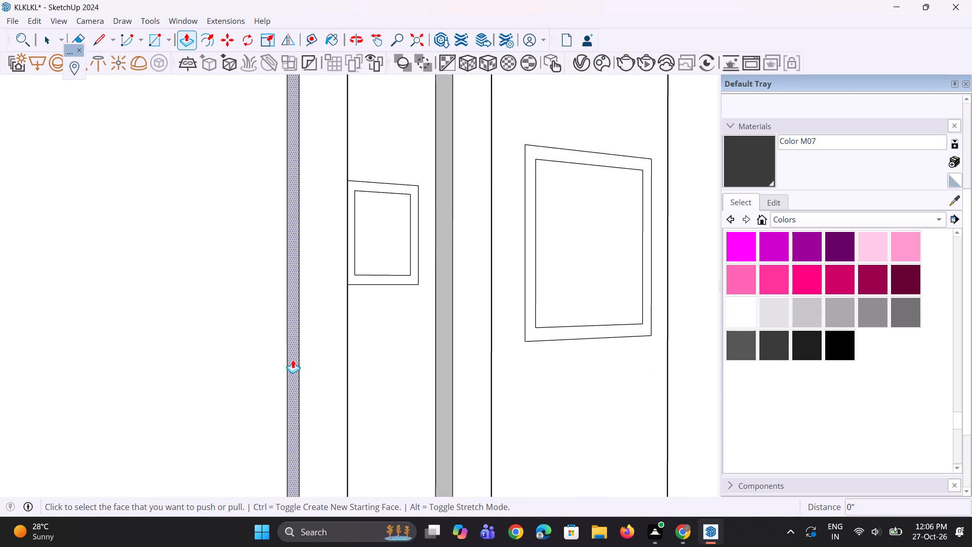
middle_click_drag(309, 360, 393, 368)
left_click(331, 369)
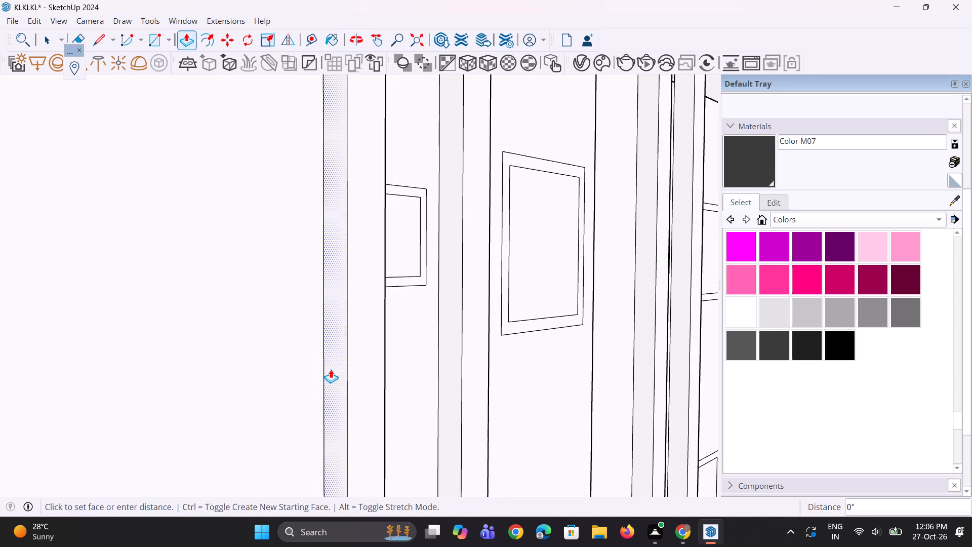
left_click(325, 371)
middle_click_drag(429, 369, 324, 381)
scroll(288, 376, "down", 5)
middle_click_drag(346, 369, 244, 392)
scroll(173, 382, "up", 2)
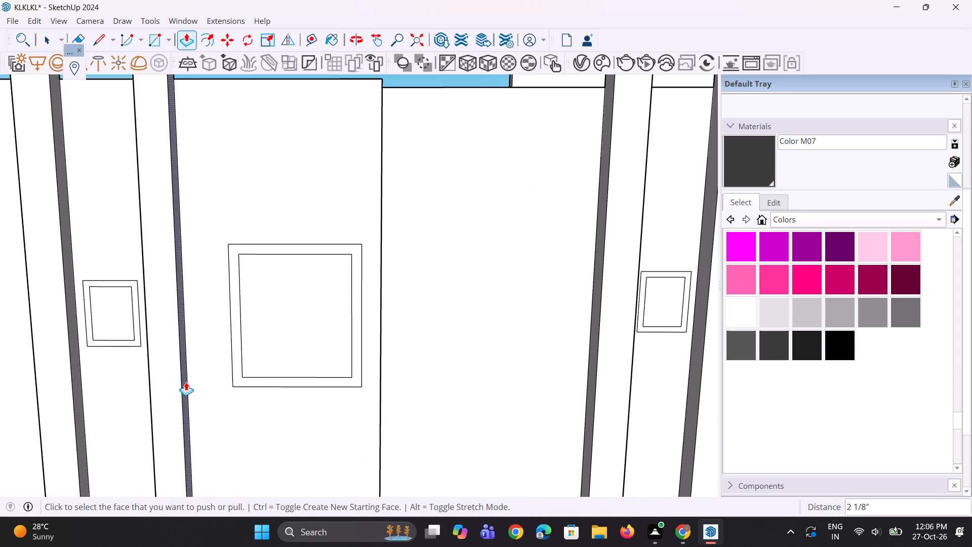
double_click(186, 382)
middle_click_drag(186, 381, 244, 365)
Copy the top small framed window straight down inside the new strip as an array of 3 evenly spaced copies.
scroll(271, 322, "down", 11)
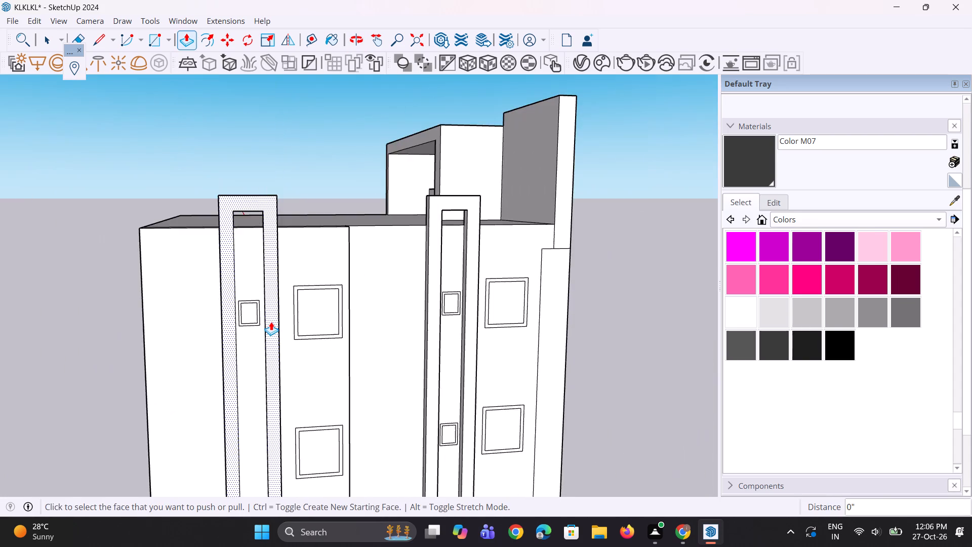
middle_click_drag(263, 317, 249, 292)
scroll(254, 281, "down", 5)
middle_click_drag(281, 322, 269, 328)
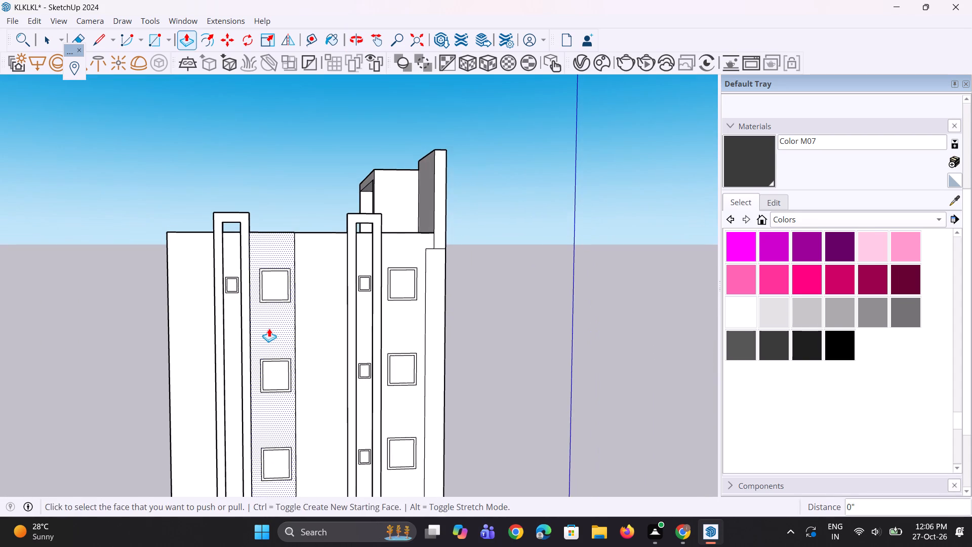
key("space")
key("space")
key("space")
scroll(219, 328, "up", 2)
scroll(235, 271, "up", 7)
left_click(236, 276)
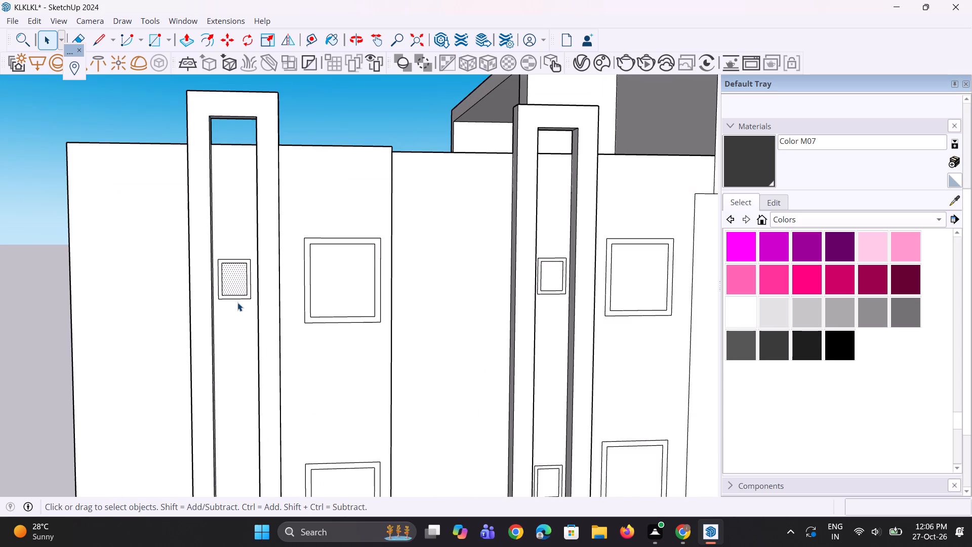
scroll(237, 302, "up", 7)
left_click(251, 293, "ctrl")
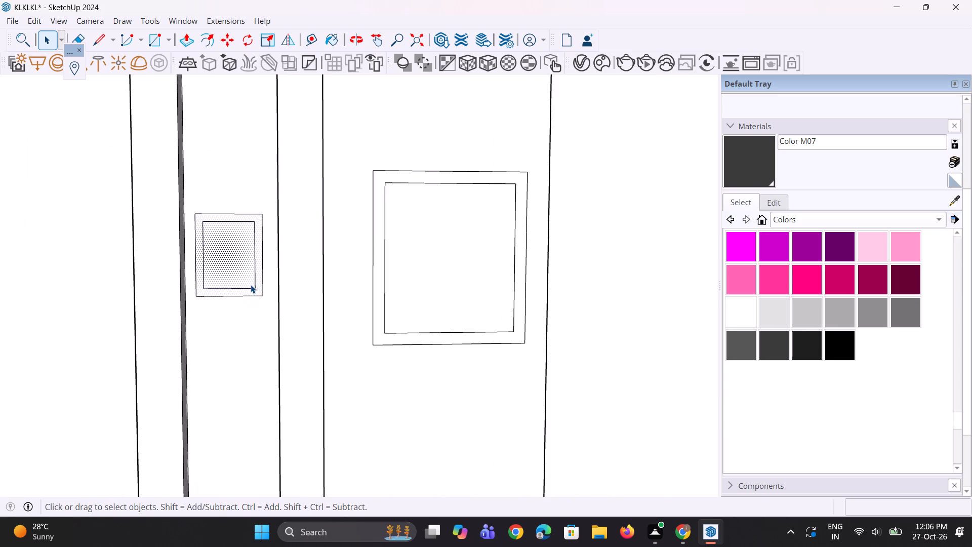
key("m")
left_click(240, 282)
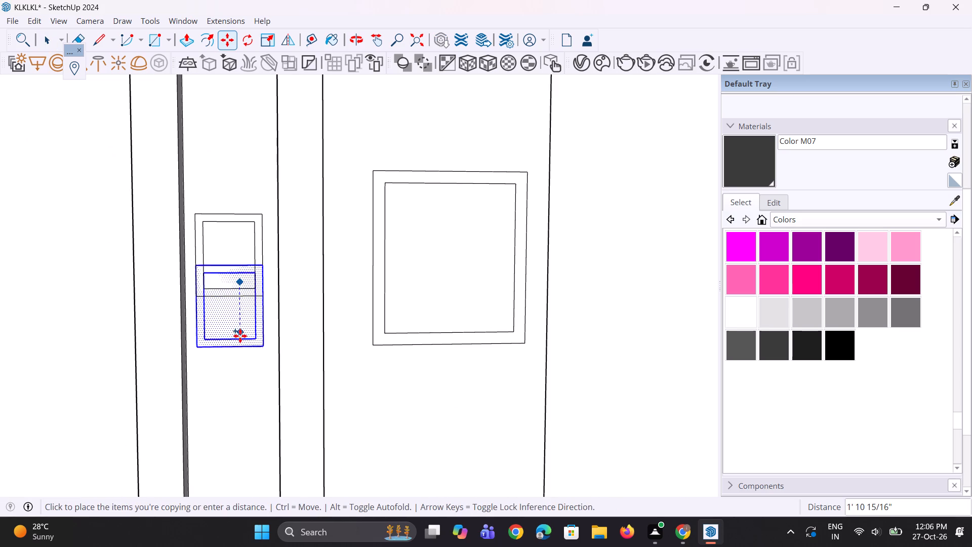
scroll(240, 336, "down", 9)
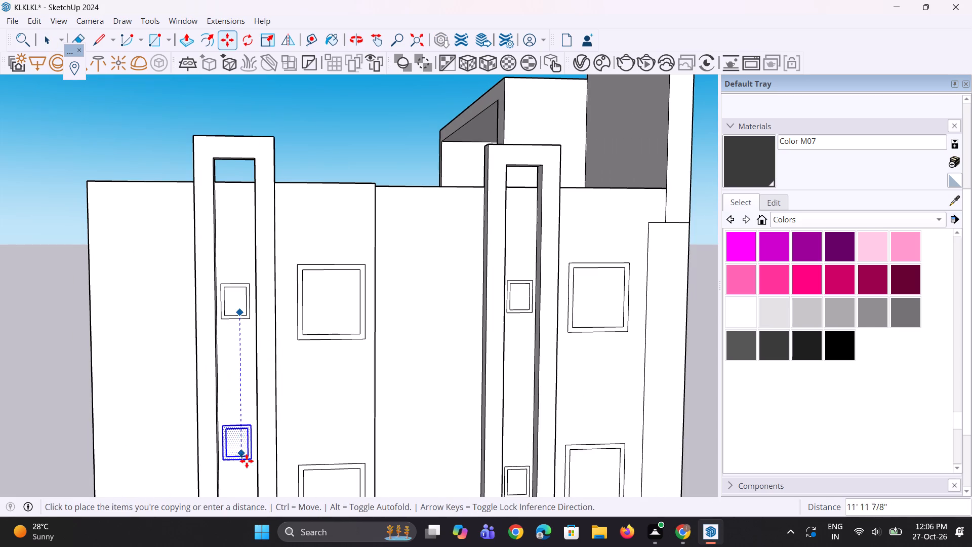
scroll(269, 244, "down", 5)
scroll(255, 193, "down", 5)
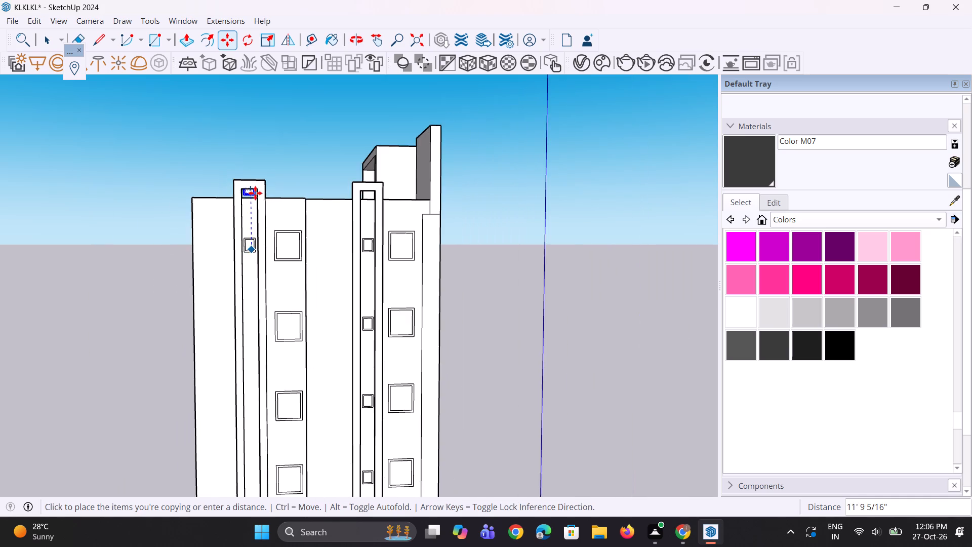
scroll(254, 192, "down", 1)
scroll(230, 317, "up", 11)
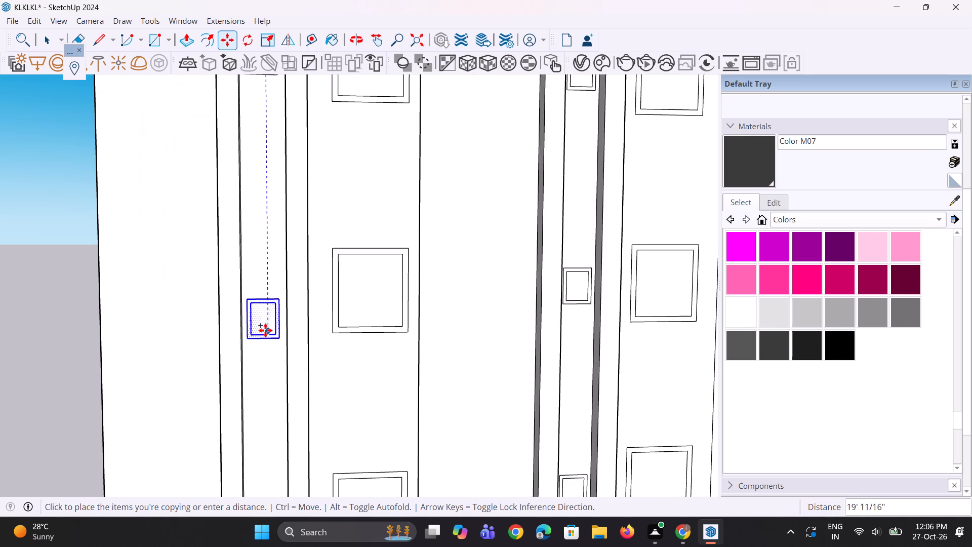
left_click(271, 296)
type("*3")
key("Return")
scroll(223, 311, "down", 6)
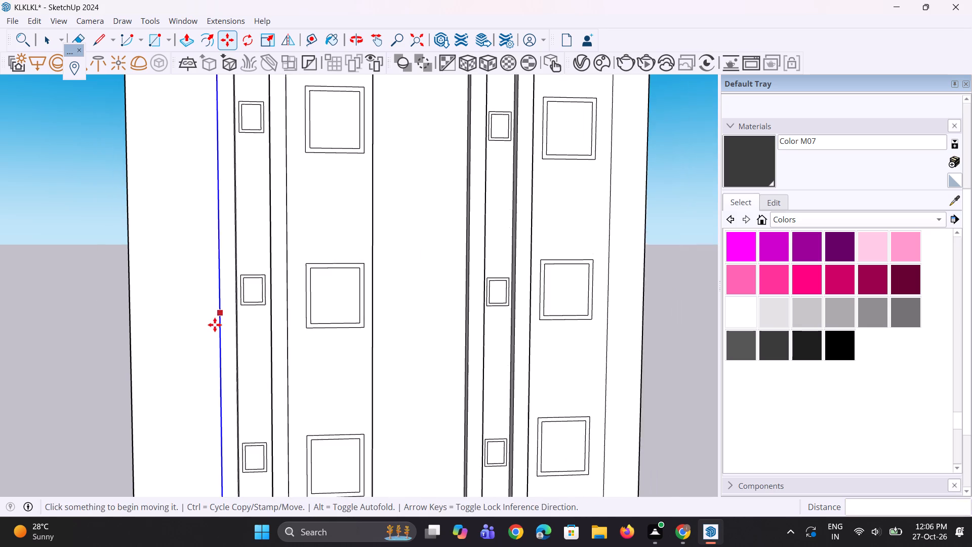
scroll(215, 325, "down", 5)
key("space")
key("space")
Examine the small window copies in the new strip against the neighbouring strip's windows, from the facade's base to its top.
double_click(508, 353)
middle_click_drag(430, 350, 411, 333)
scroll(410, 325, "down", 5)
middle_click_drag(274, 385, 279, 432)
scroll(333, 459, "up", 8)
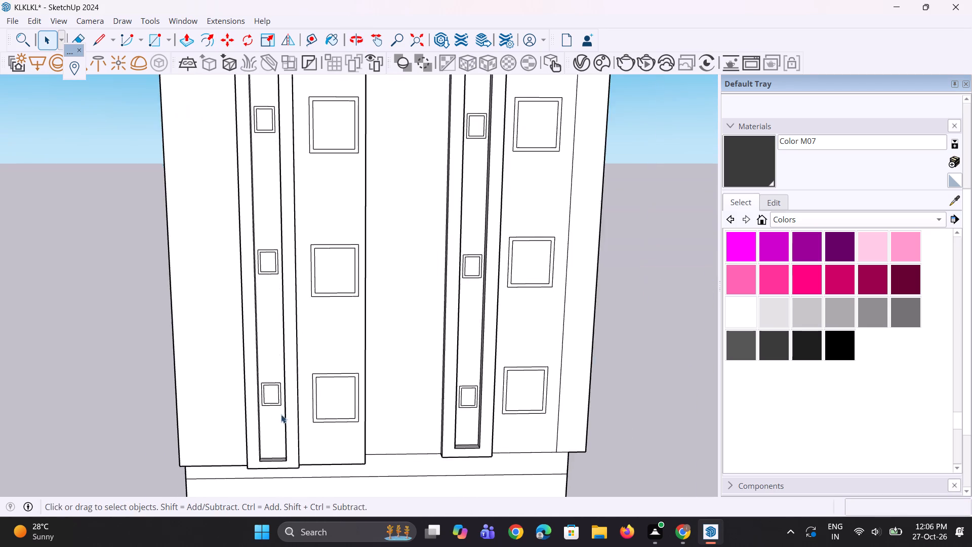
scroll(281, 414, "up", 2)
middle_click_drag(278, 408, 299, 402)
scroll(378, 432, "up", 7)
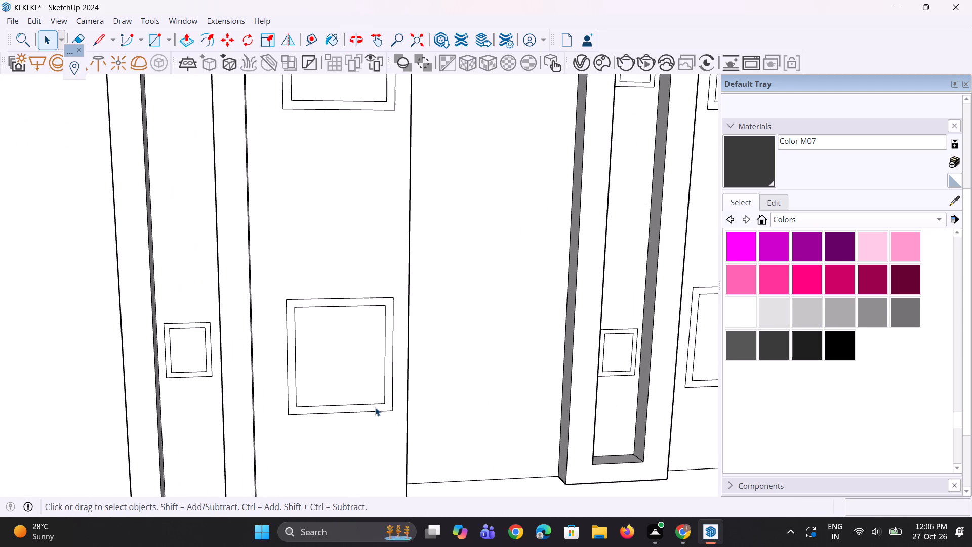
scroll(323, 417, "up", 2)
scroll(283, 443, "down", 12)
middle_click_drag(470, 447, 433, 421)
scroll(432, 426, "up", 1)
scroll(421, 474, "down", 11)
scroll(431, 231, "up", 7)
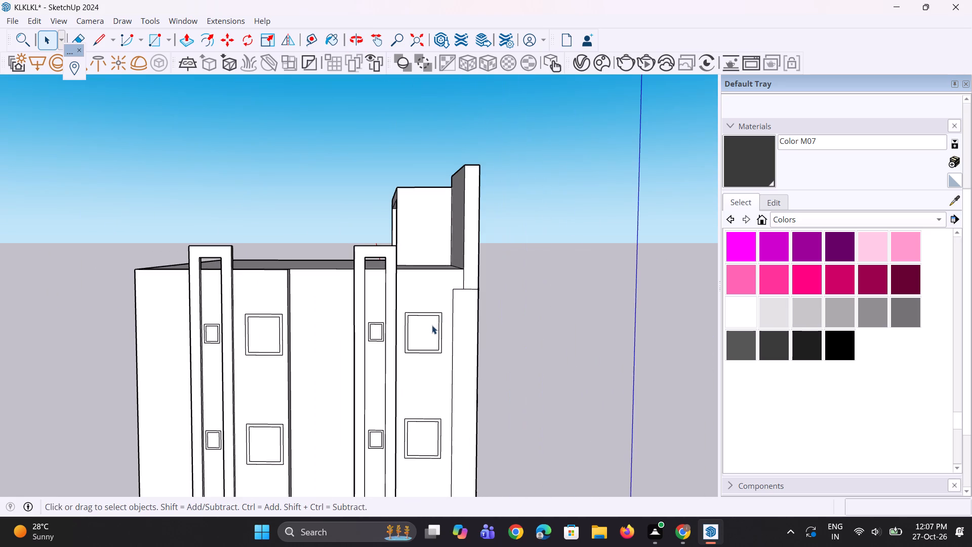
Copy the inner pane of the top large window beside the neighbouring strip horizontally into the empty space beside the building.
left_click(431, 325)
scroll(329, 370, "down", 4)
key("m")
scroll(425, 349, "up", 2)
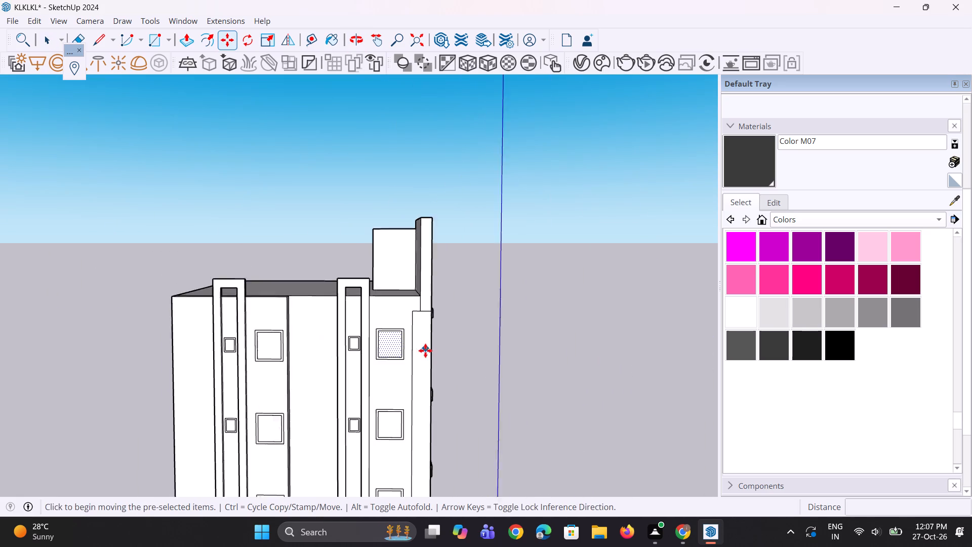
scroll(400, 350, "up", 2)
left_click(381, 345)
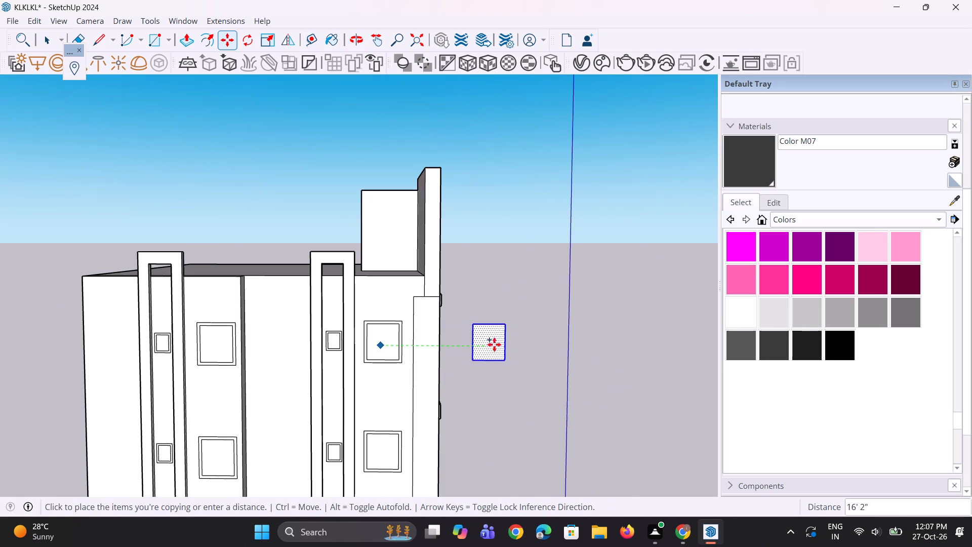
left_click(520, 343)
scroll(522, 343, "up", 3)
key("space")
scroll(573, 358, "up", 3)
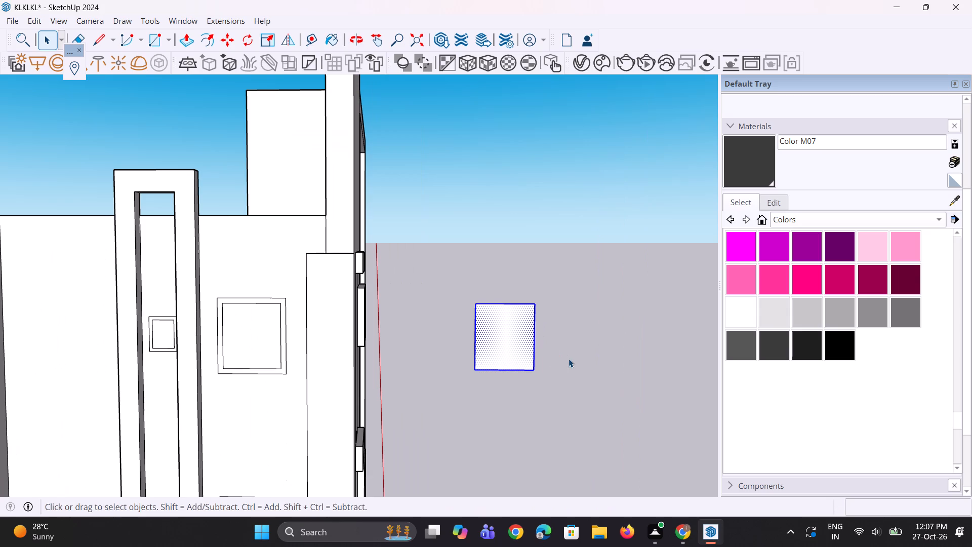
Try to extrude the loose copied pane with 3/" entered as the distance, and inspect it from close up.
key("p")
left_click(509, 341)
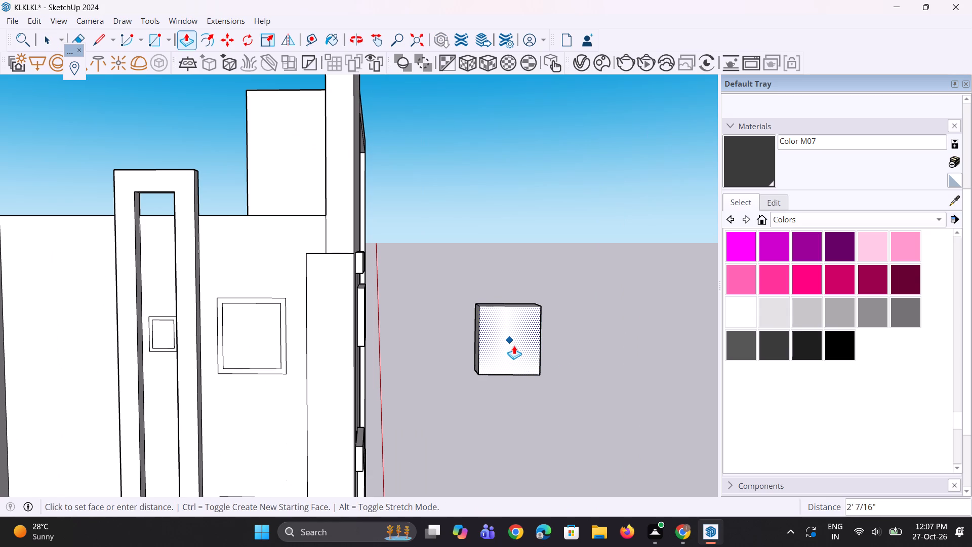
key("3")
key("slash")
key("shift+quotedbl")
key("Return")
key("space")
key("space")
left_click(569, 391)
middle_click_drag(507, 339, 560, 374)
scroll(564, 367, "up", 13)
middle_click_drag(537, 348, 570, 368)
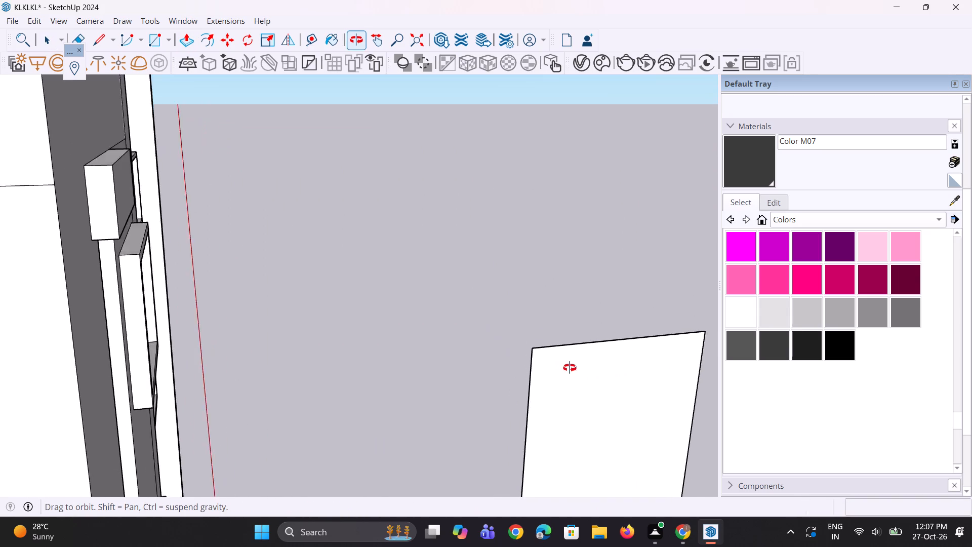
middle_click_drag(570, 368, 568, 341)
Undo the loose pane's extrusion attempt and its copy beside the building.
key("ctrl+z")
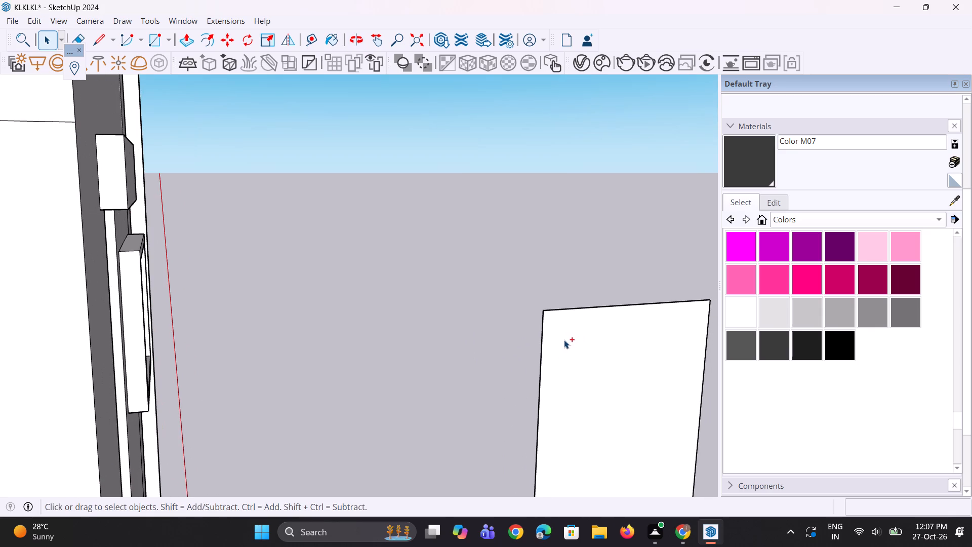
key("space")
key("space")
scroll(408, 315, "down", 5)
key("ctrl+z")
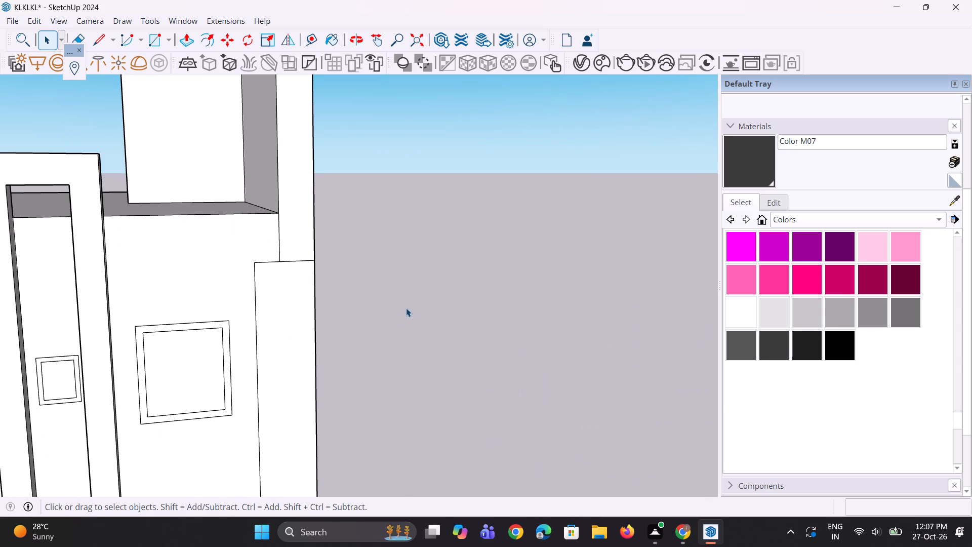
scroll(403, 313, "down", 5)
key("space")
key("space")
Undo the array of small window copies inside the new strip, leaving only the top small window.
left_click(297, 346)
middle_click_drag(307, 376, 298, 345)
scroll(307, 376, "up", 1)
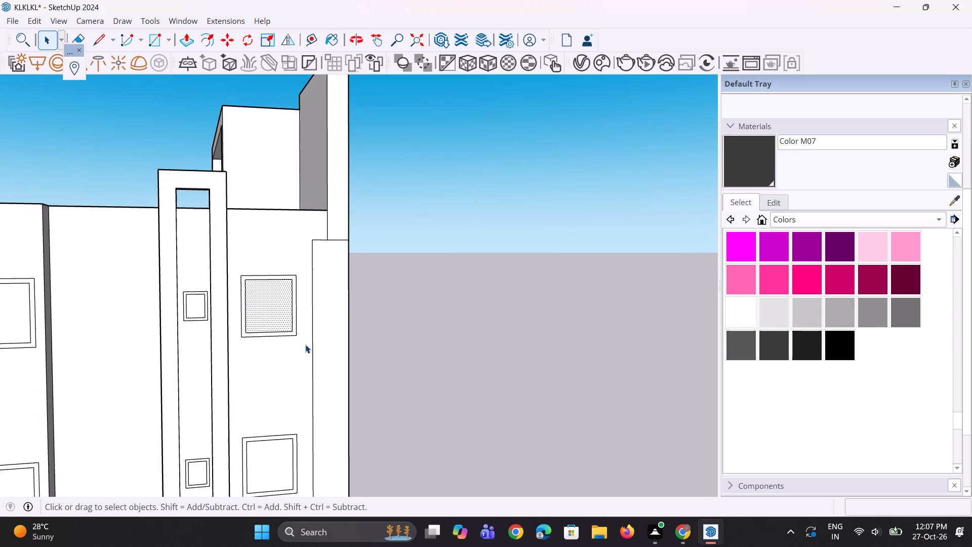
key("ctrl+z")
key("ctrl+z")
Copy the top small framed window about 17' 9" straight down inside the new strip, level with the second large window.
scroll(410, 317, "down", 10)
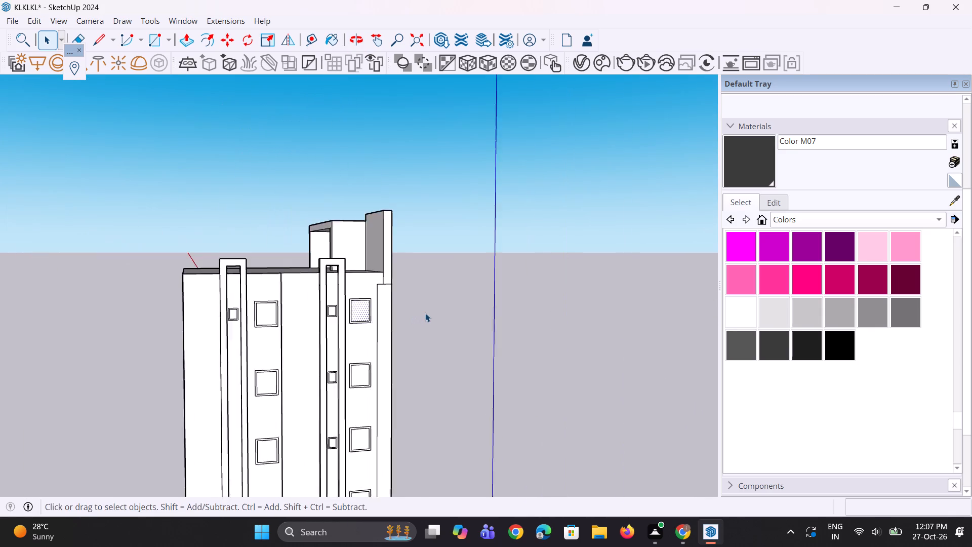
scroll(425, 313, "down", 1)
scroll(351, 327, "up", 3)
scroll(234, 304, "up", 13)
left_click(200, 309)
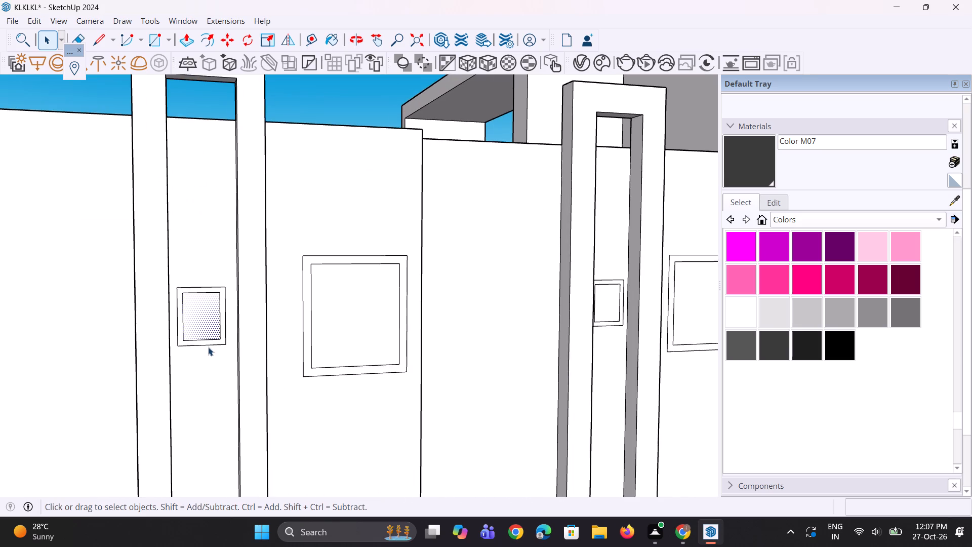
scroll(208, 347, "up", 4)
left_click(222, 341, "ctrl")
scroll(221, 284, "down", 6)
key("m")
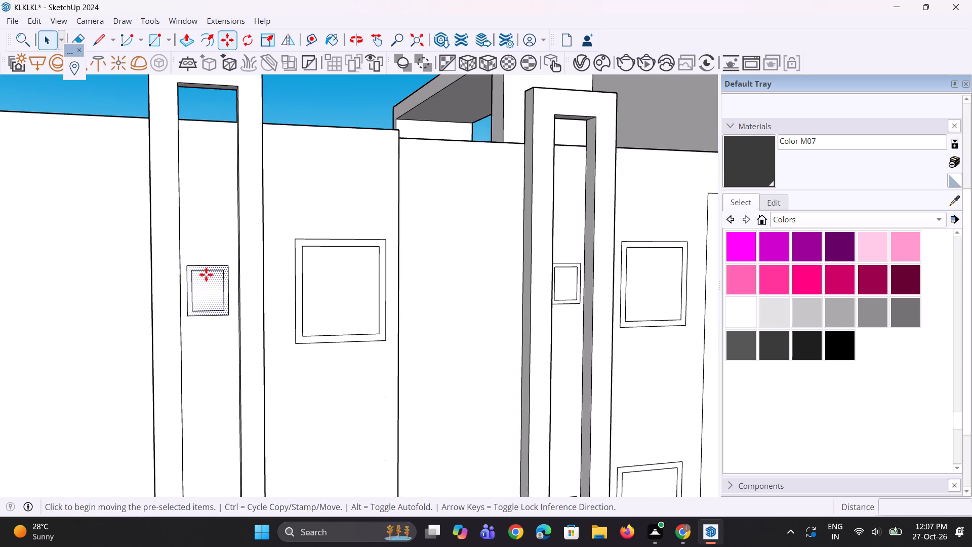
left_click(206, 291)
scroll(209, 321, "down", 5)
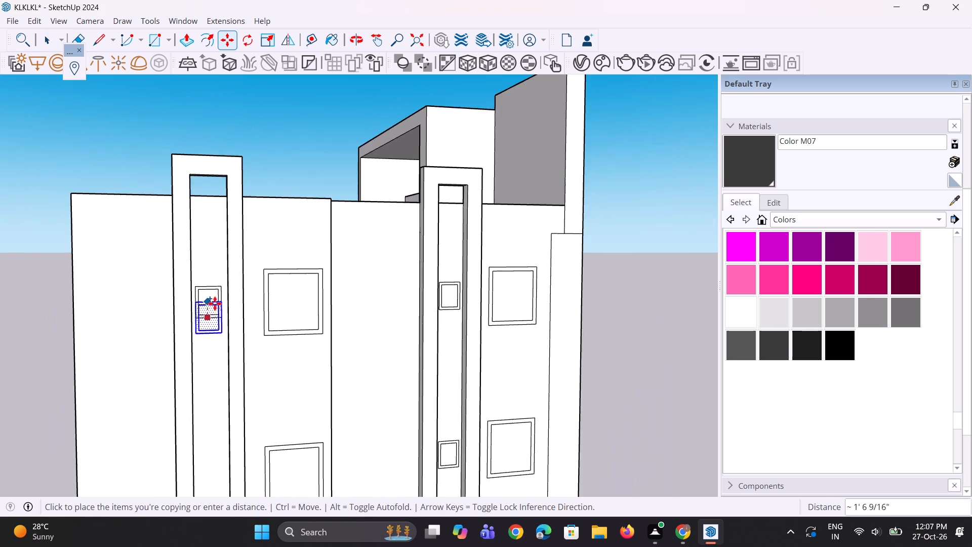
scroll(215, 300, "down", 6)
scroll(210, 415, "up", 3)
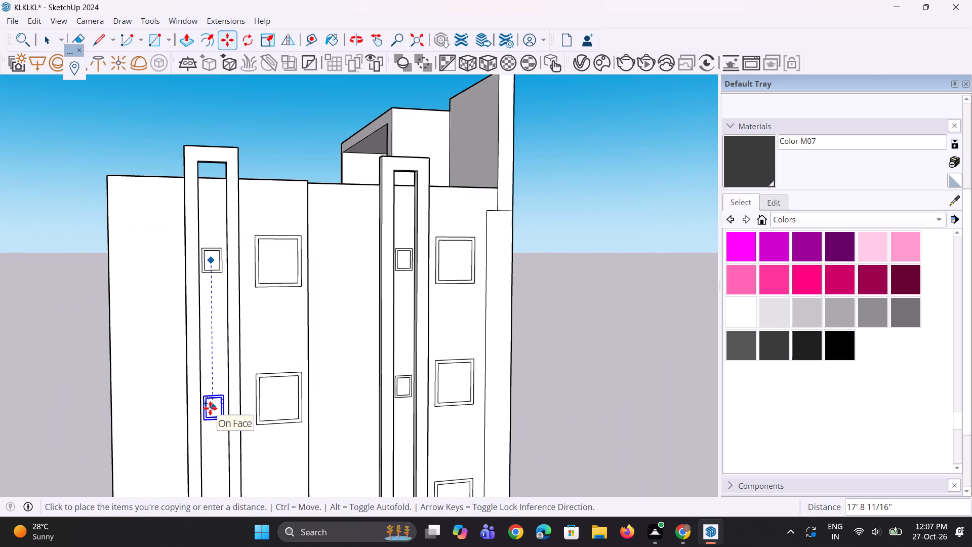
left_click(210, 408)
key("space")
key("space")
left_click_drag(625, 376, 613, 379)
Copy the second small framed window straight down inside the new strip, level with the third large window.
scroll(184, 413, "up", 5)
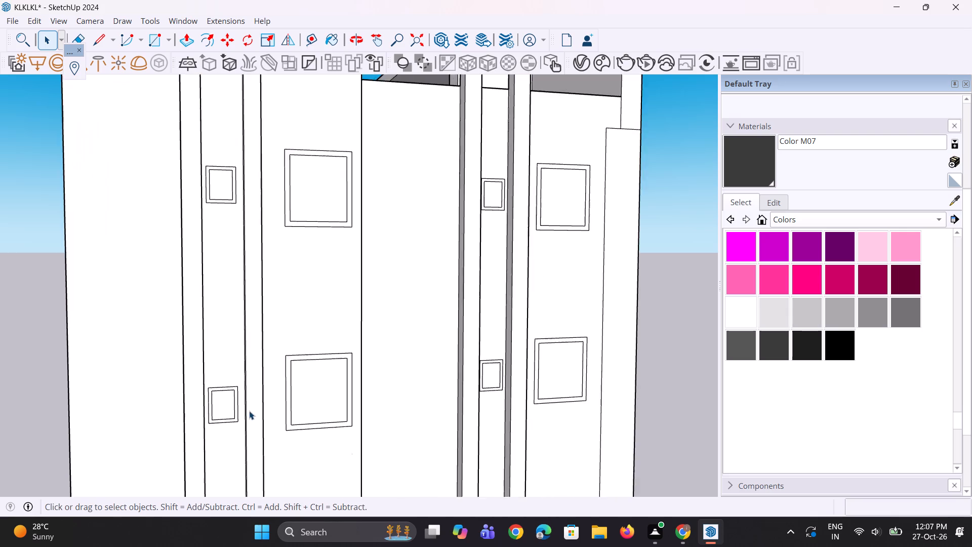
scroll(249, 411, "up", 3)
left_click(207, 400)
scroll(202, 418, "up", 6)
left_click(209, 425, "ctrl")
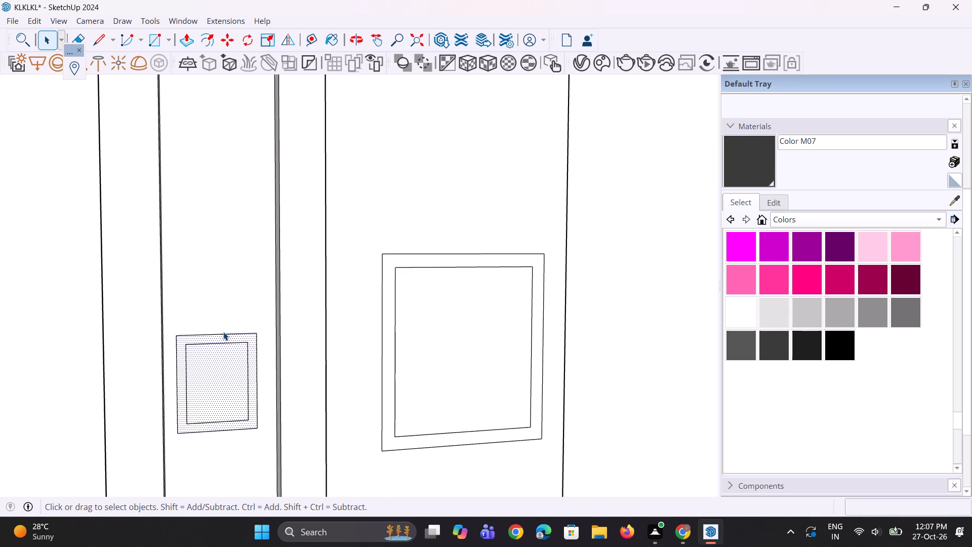
scroll(218, 279, "down", 5)
key("m")
scroll(196, 268, "down", 5)
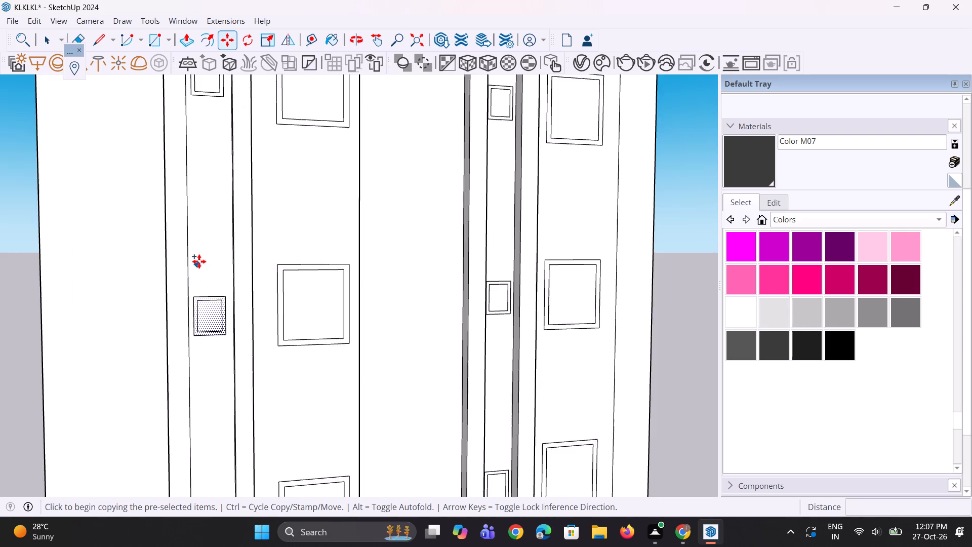
scroll(201, 254, "down", 6)
scroll(170, 361, "up", 8)
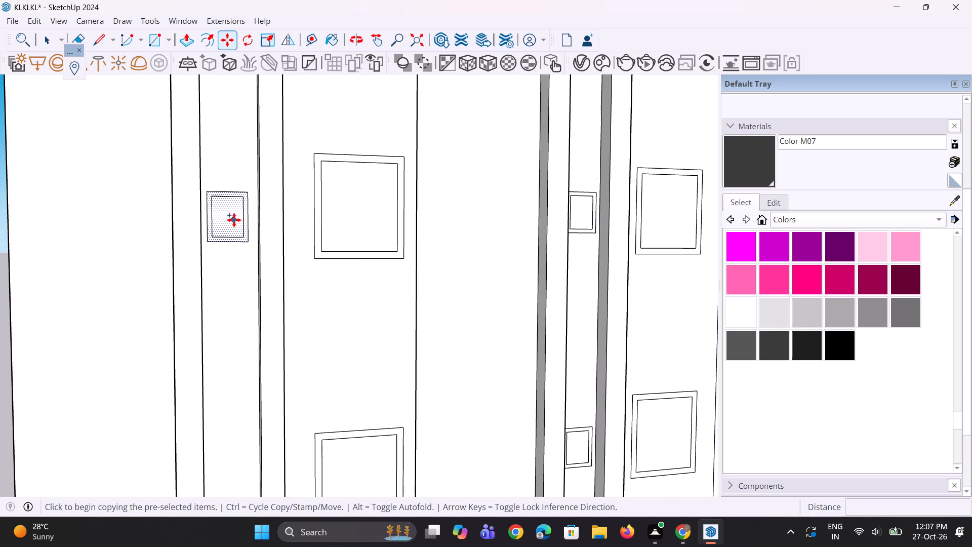
left_click(230, 219)
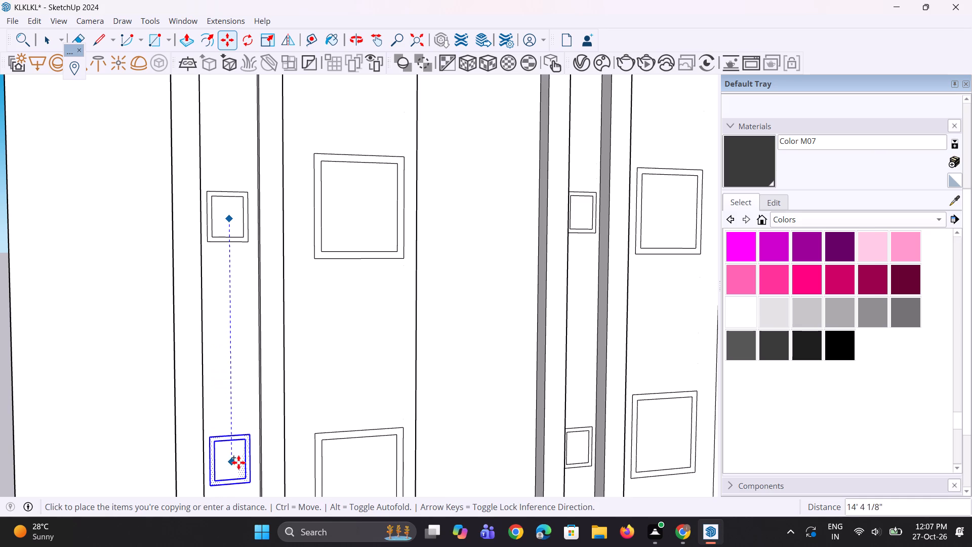
scroll(215, 274, "down", 9)
scroll(233, 381, "up", 3)
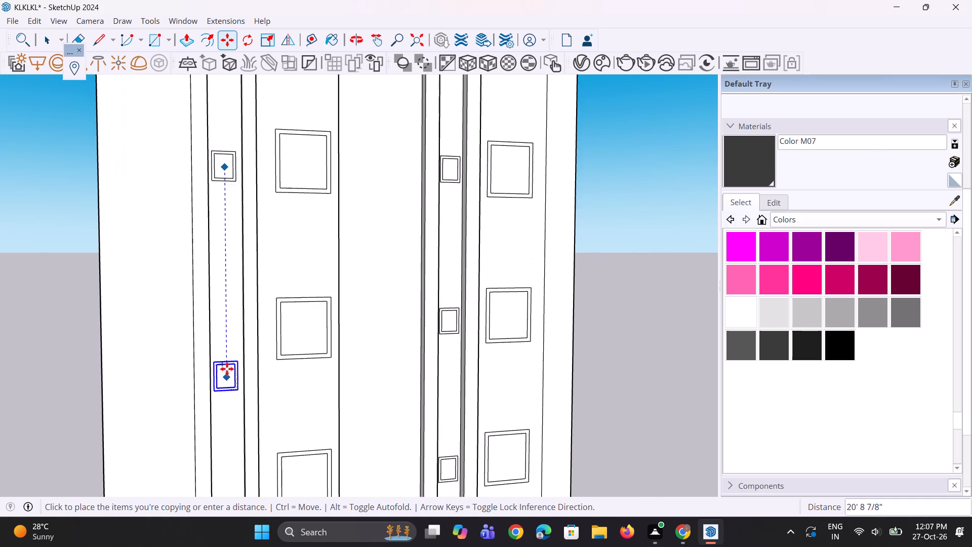
scroll(226, 353, "up", 2)
left_click(224, 330)
Copy the third small window about 16' 6" straight down, level with the lowest large window.
middle_click_drag(221, 327, 194, 313)
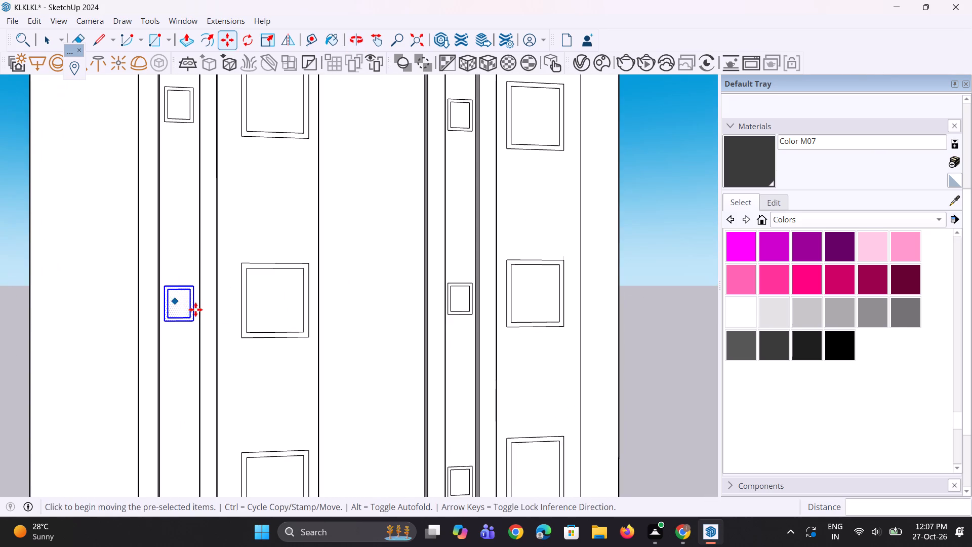
key("m")
left_click(182, 309)
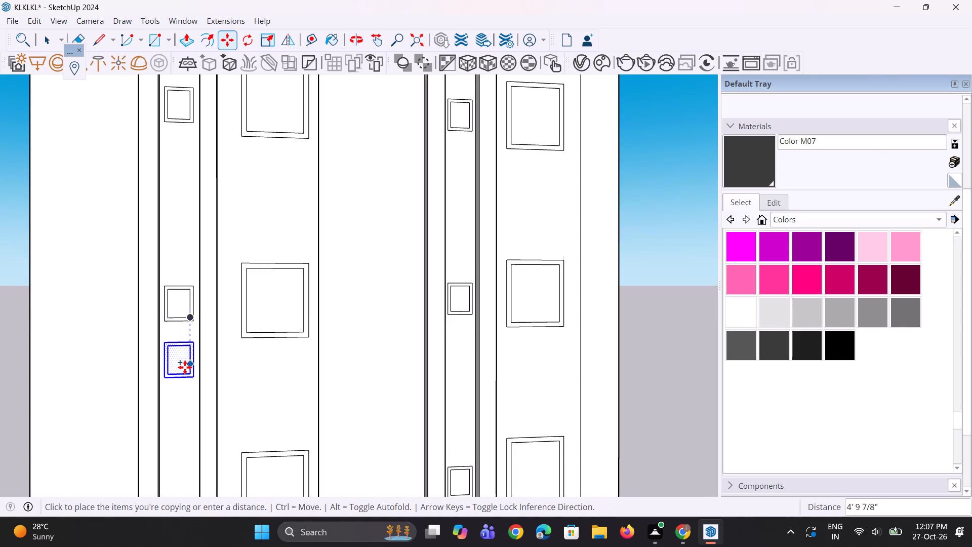
scroll(189, 337, "down", 9)
scroll(194, 411, "up", 2)
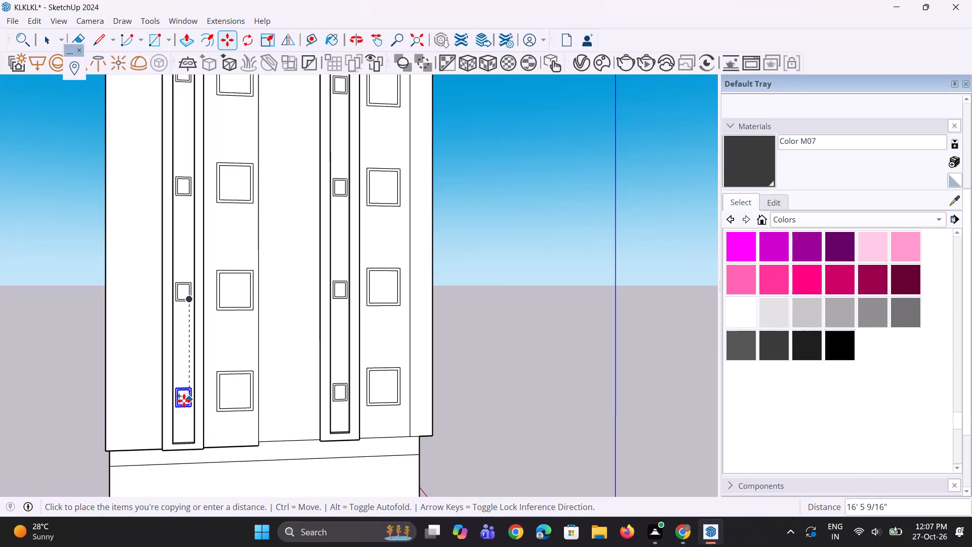
left_click(184, 401)
key("space")
key("space")
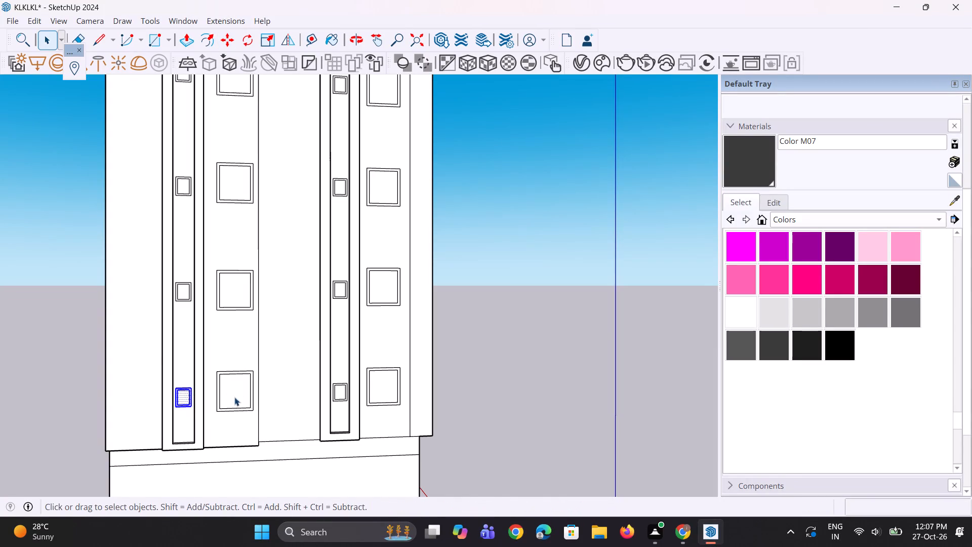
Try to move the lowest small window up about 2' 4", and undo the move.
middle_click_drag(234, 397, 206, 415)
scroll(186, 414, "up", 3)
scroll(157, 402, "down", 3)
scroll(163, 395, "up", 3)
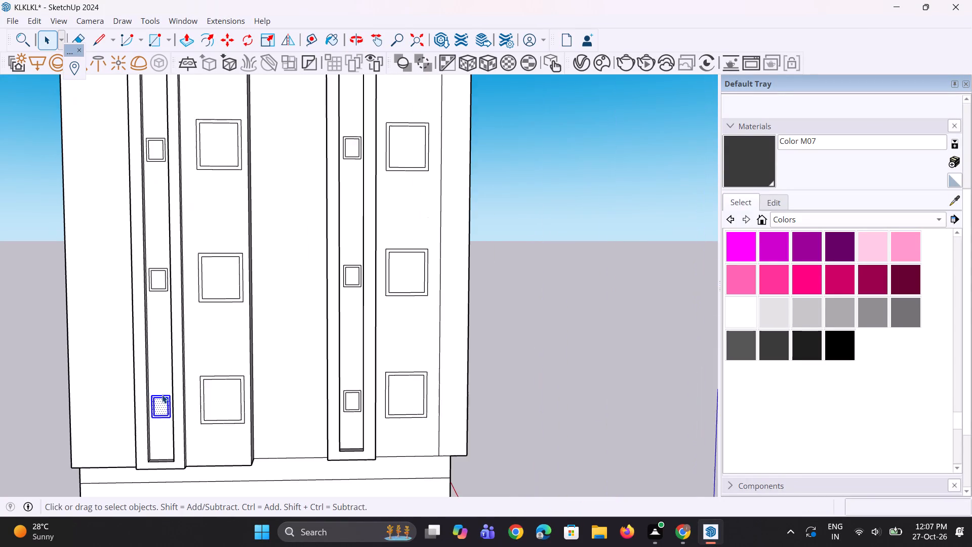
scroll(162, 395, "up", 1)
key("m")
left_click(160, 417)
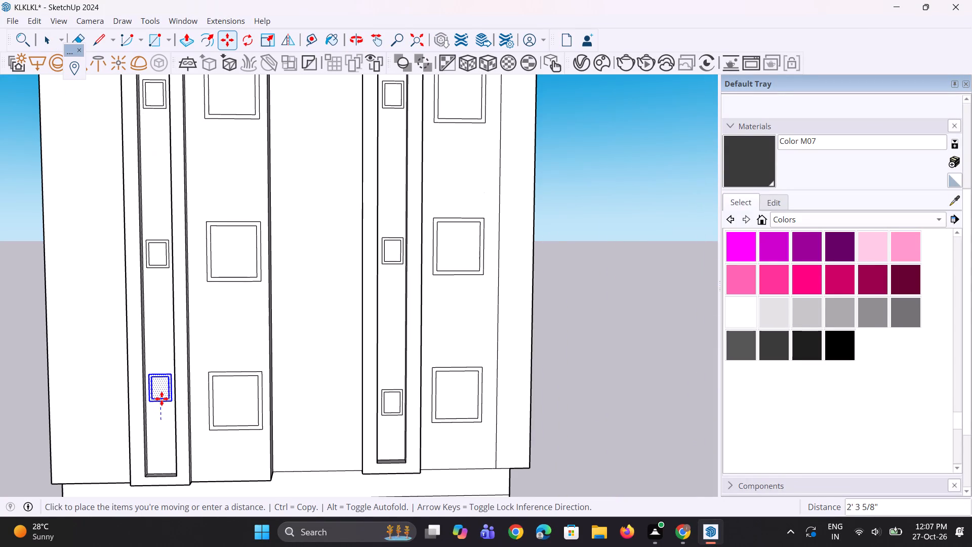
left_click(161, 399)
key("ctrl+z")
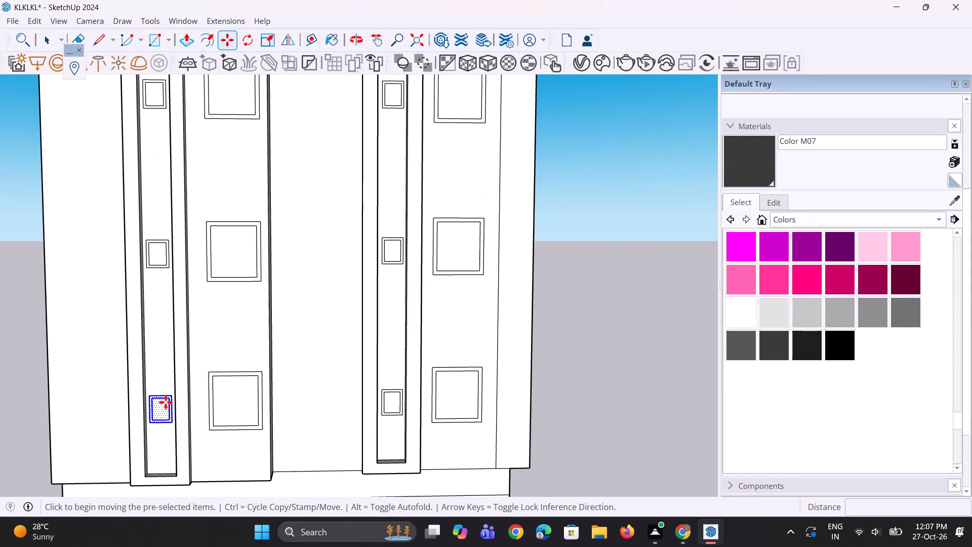
Examine how the small windows in both strips line up with each other and with the large windows.
key("space")
key("space")
key("space")
left_click(593, 376)
middle_click(568, 437)
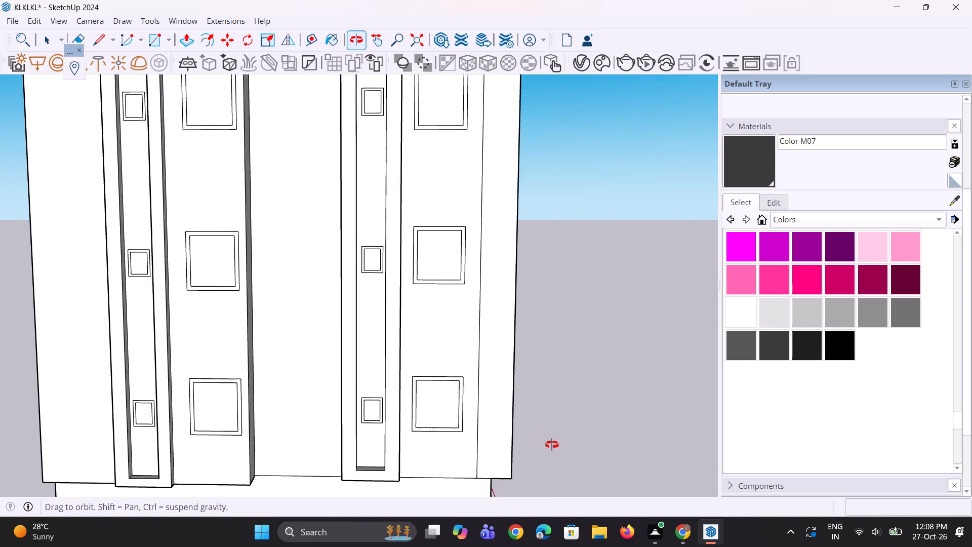
scroll(419, 395, "up", 7)
middle_click_drag(391, 414, 399, 415)
scroll(394, 418, "down", 9)
middle_click_drag(428, 419, 398, 437)
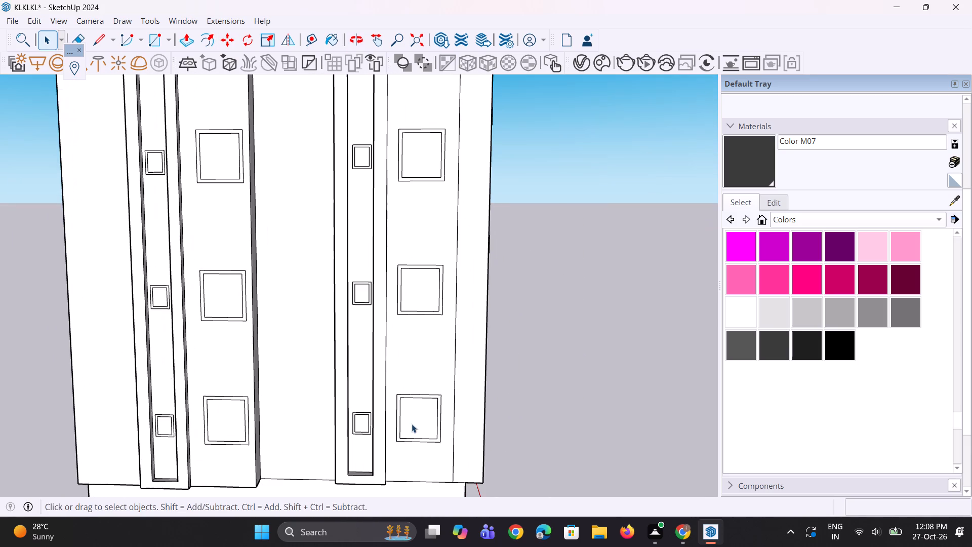
scroll(402, 476, "down", 4)
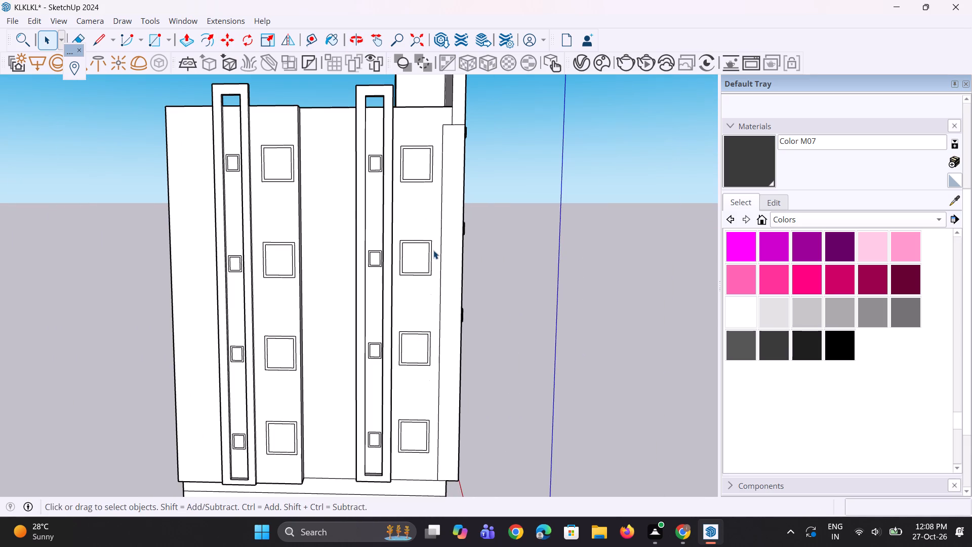
Copy the inner pane of the second large window beside the plain corner wall out to the empty space beside the building.
left_click(423, 256)
scroll(422, 257, "up", 2)
key("m")
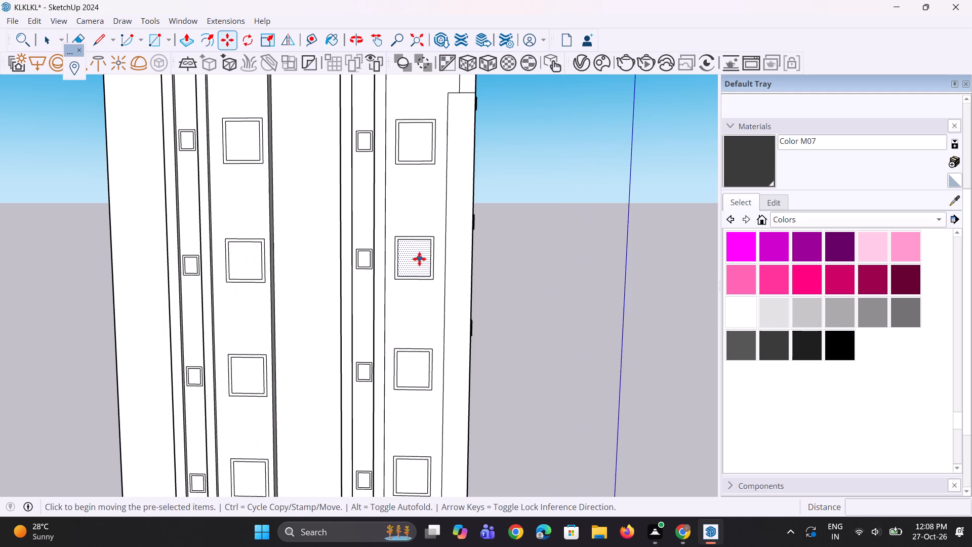
left_click(418, 260)
left_click(563, 260)
scroll(563, 260, "up", 2)
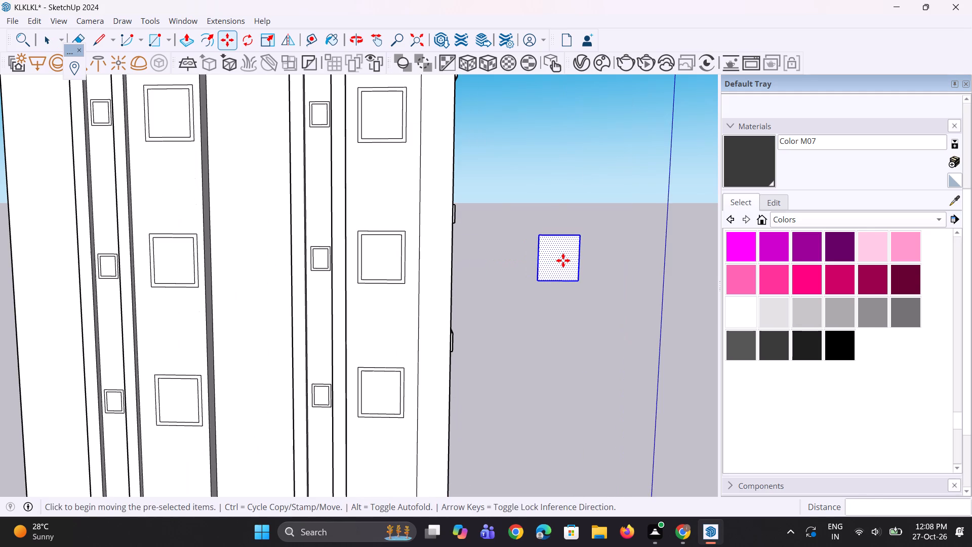
Extrude the loose copied pane 3" with Push/Pull.
key("p")
left_click(563, 260)
key("3")
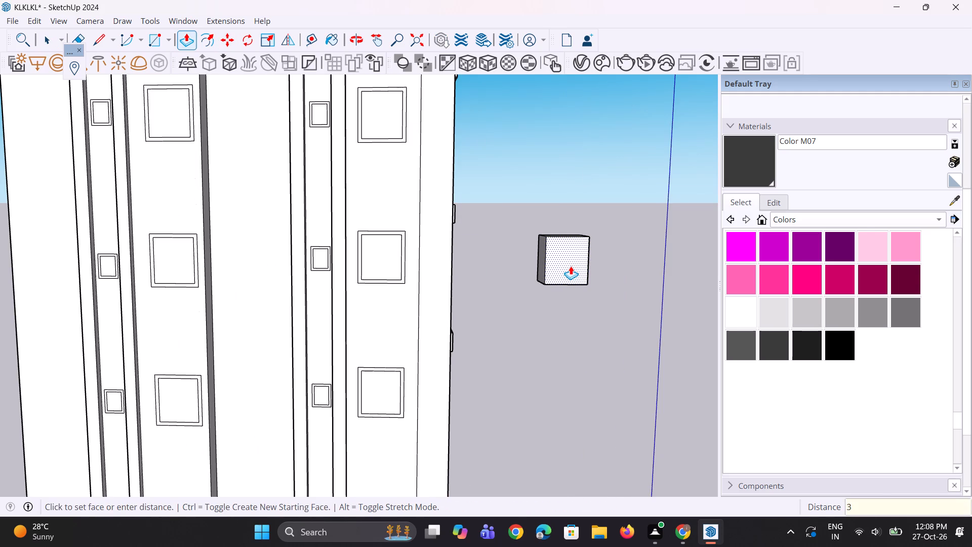
key("shift+quotedbl")
key("Return")
middle_click_drag(537, 267, 586, 295)
key("space")
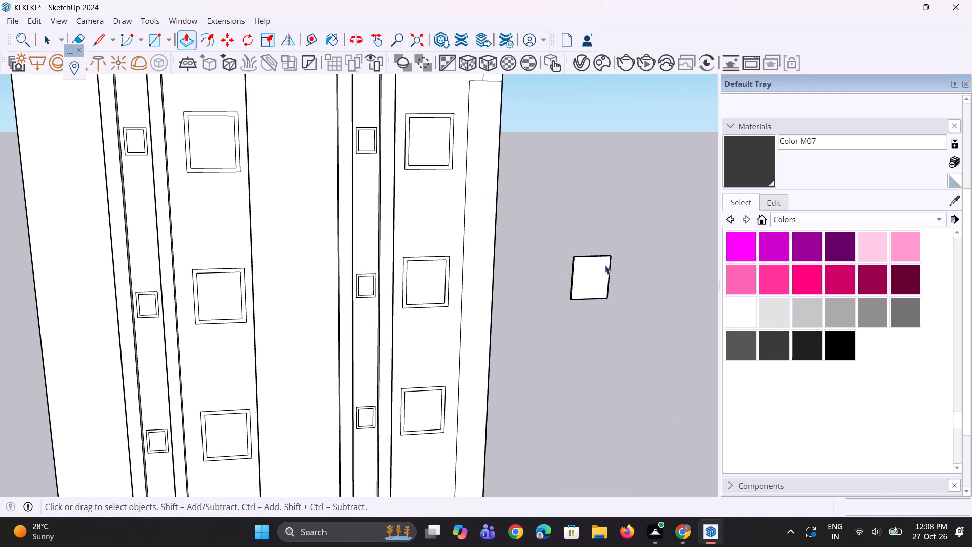
scroll(616, 242, "up", 14)
middle_click_drag(577, 287, 533, 258)
scroll(550, 299, "down", 4)
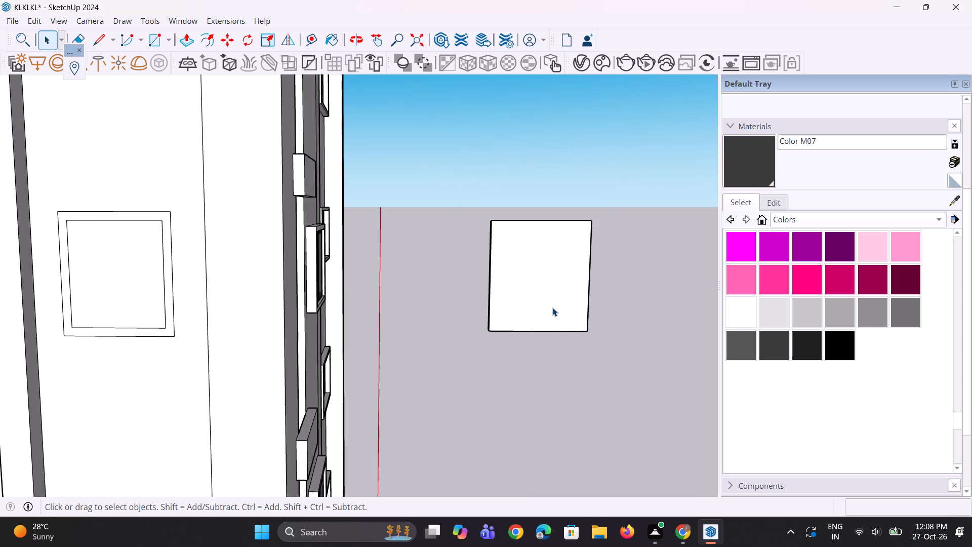
scroll(552, 307, "down", 2)
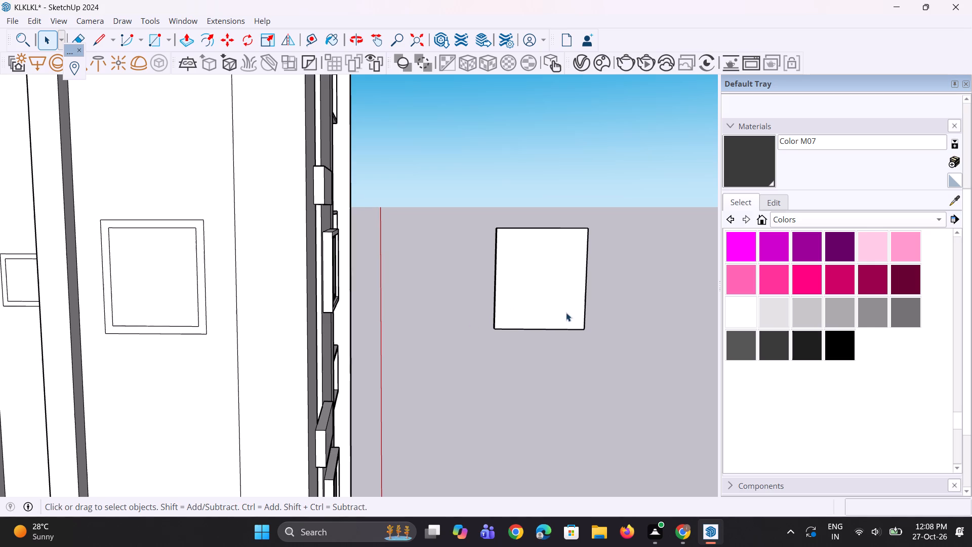
Offset the loose pane's front outline inward by about 5 1/2" to form a frame border.
key("f")
left_click(500, 277)
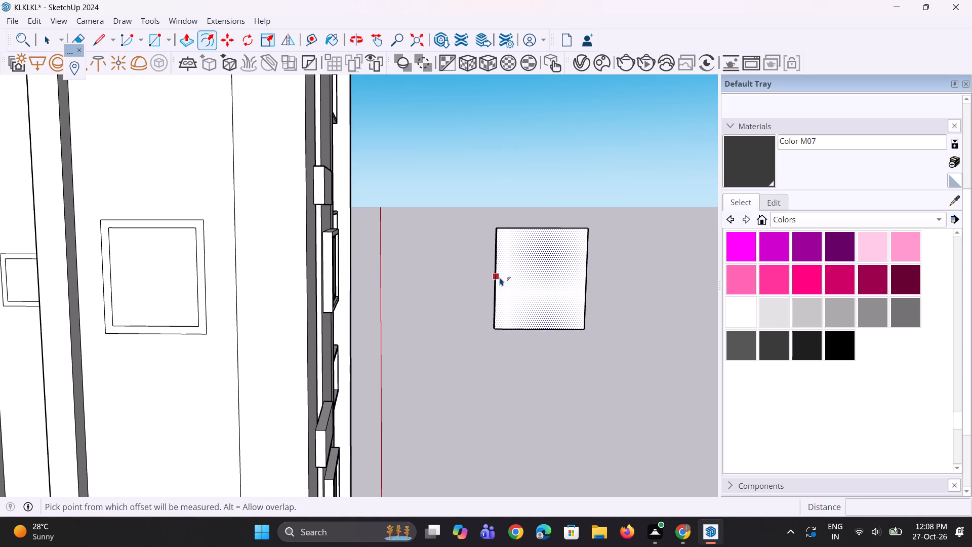
left_click(504, 285)
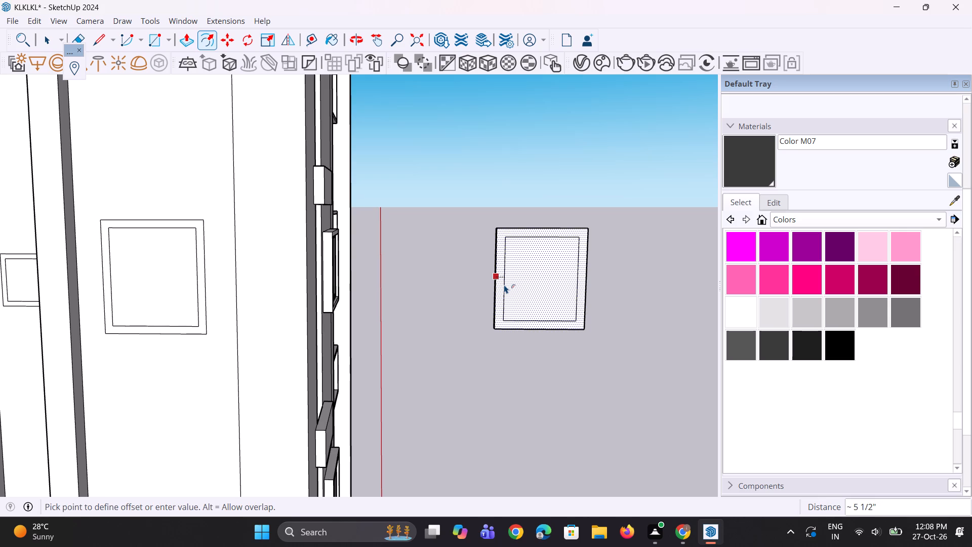
key("space")
key("space")
left_click(643, 281)
Draw two short horizontal lines from the inner outline's upper and lower corners to the pane's outer edge nearest the building.
scroll(509, 216, "up", 4)
key("l")
scroll(507, 266, "up", 2)
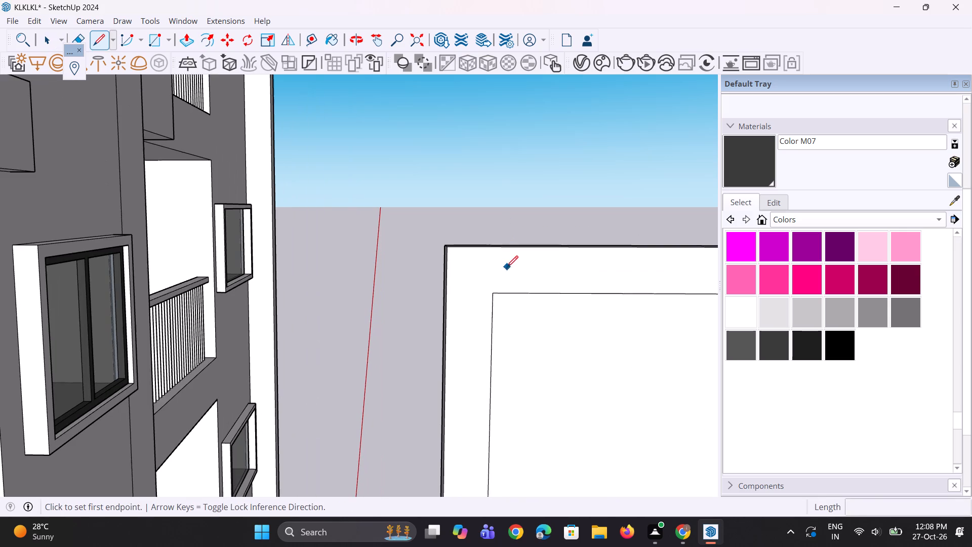
left_click(494, 297)
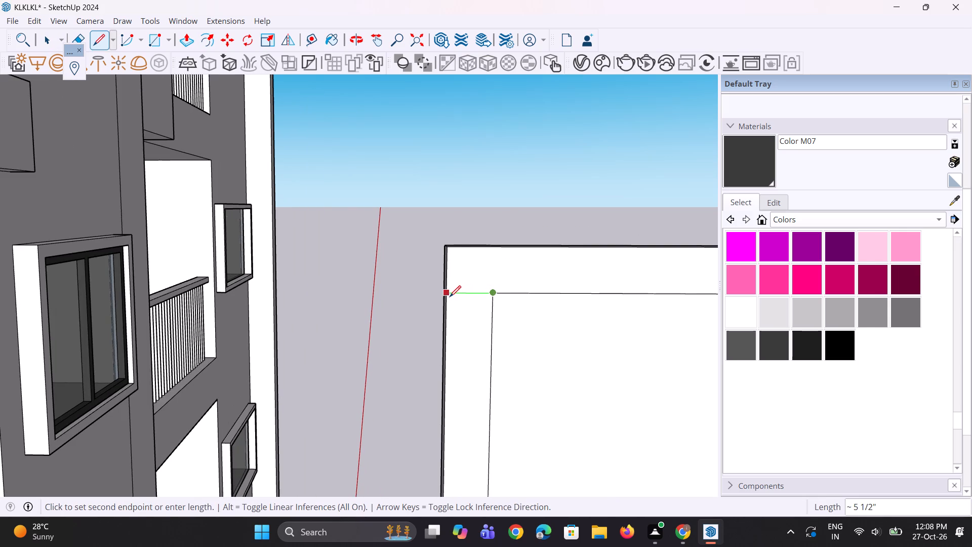
left_click(450, 297)
scroll(454, 257, "down", 12)
scroll(482, 374, "up", 3)
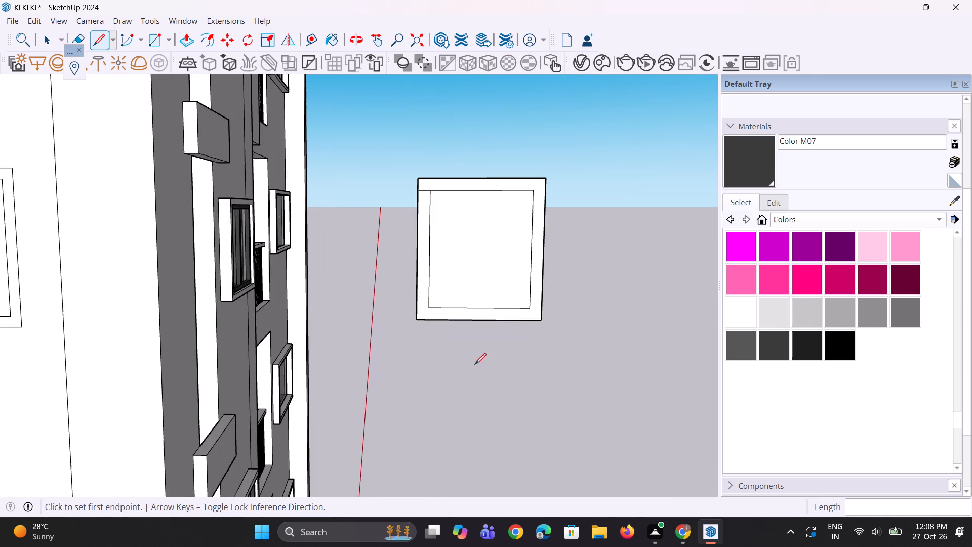
scroll(435, 288, "up", 8)
left_click(431, 315)
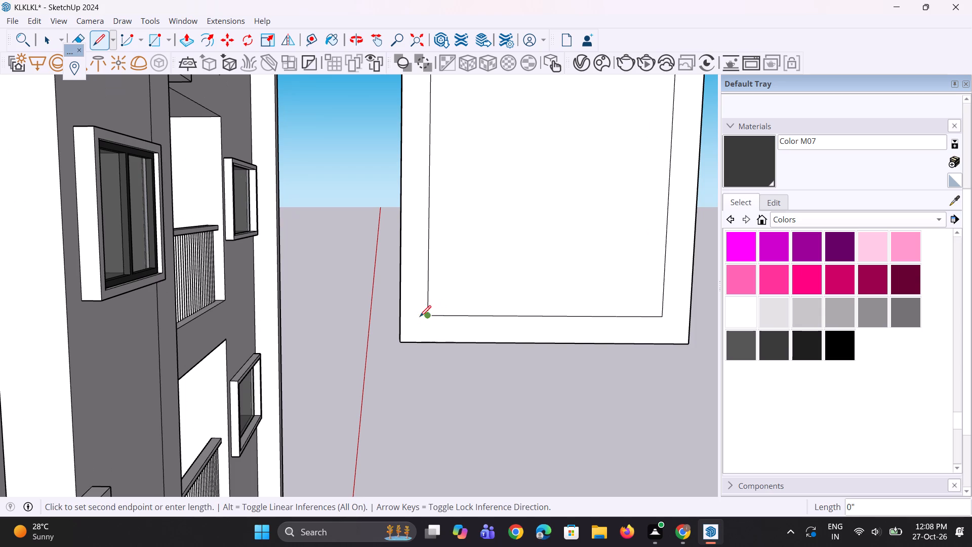
left_click(404, 318)
key("space")
key("space")
key("space")
scroll(433, 410, "down", 3)
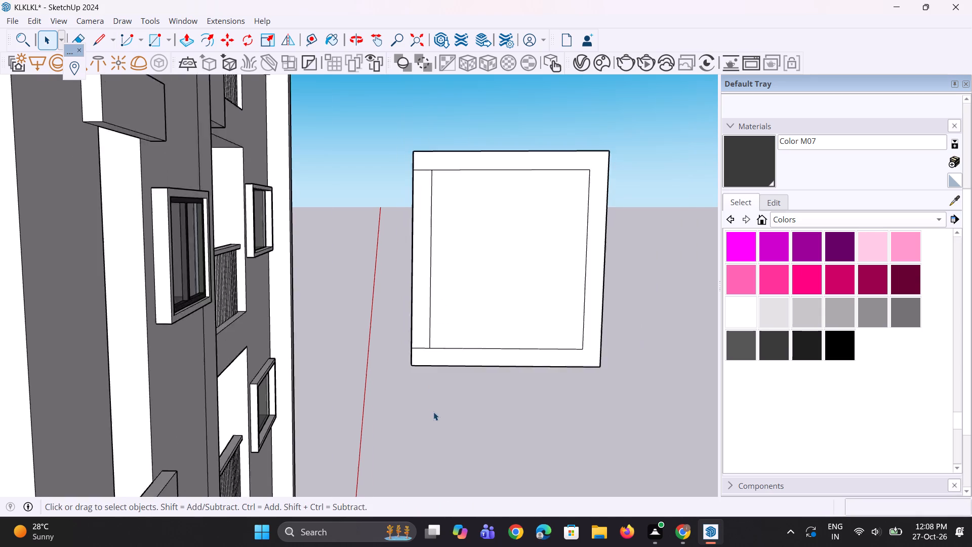
Copy the separated vertical border strip to the pane's opposite edge and divide the spacing by /2 to add a central mullion.
scroll(433, 412, "down", 2)
key("space")
left_click(430, 369)
scroll(429, 368, "up", 7)
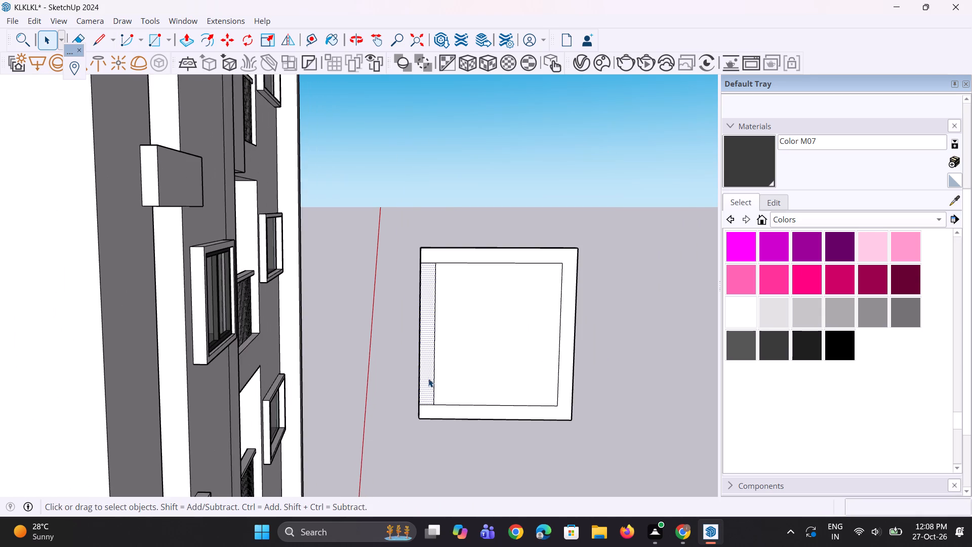
scroll(454, 401, "up", 7)
key("m")
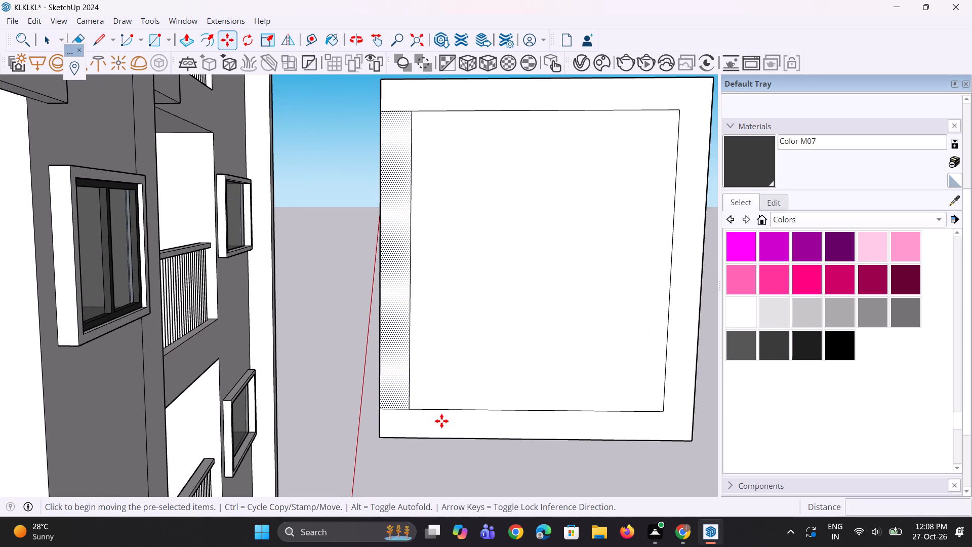
scroll(441, 421, "up", 2)
left_click(408, 410)
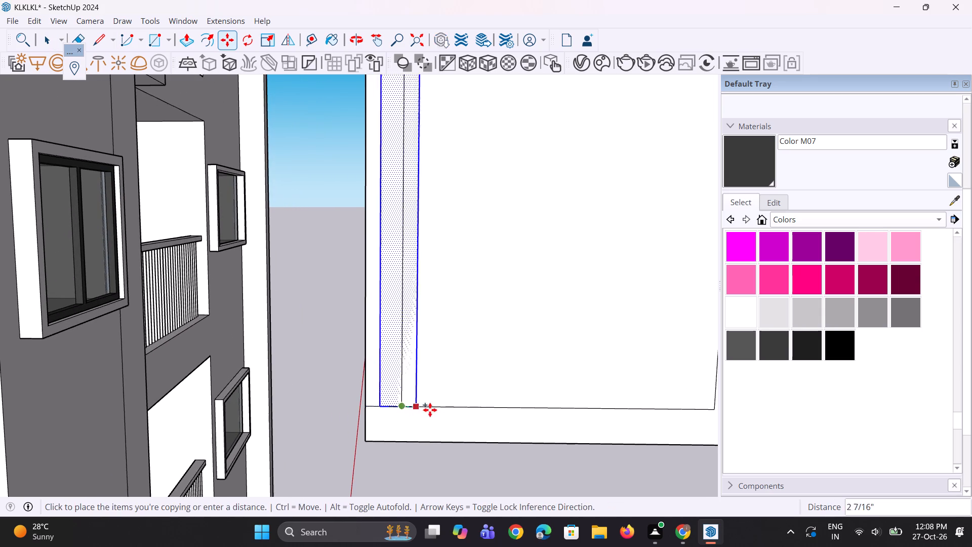
scroll(419, 410, "down", 4)
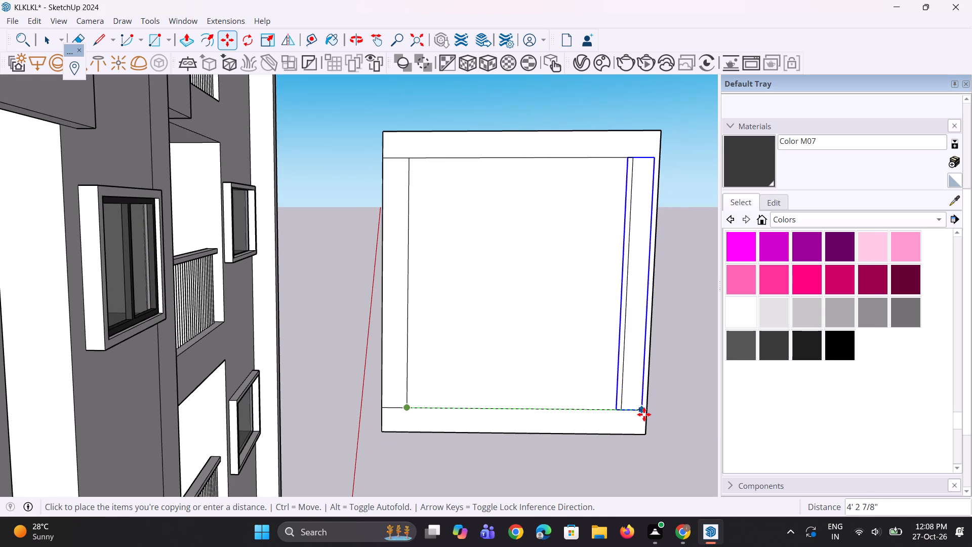
left_click(645, 414)
type("/2")
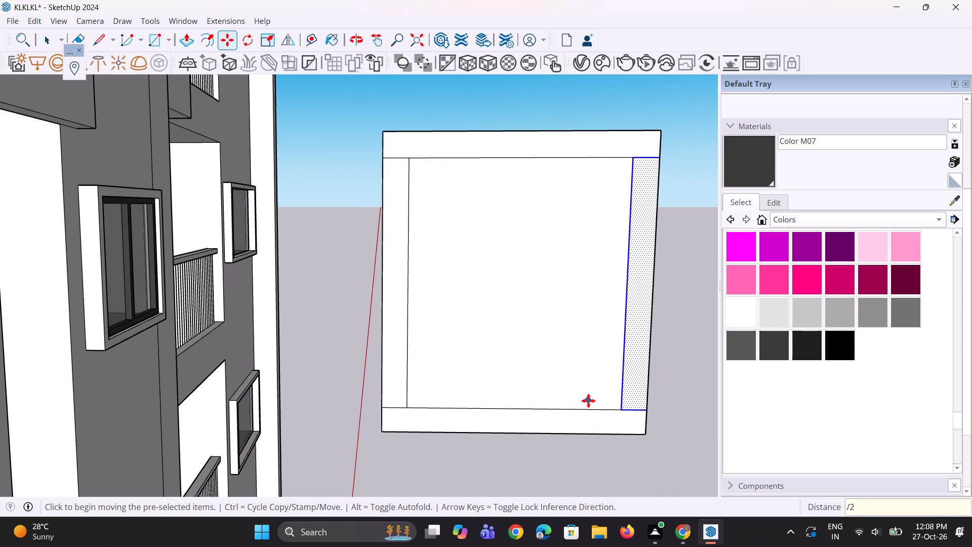
key("Return")
key("space")
key("space")
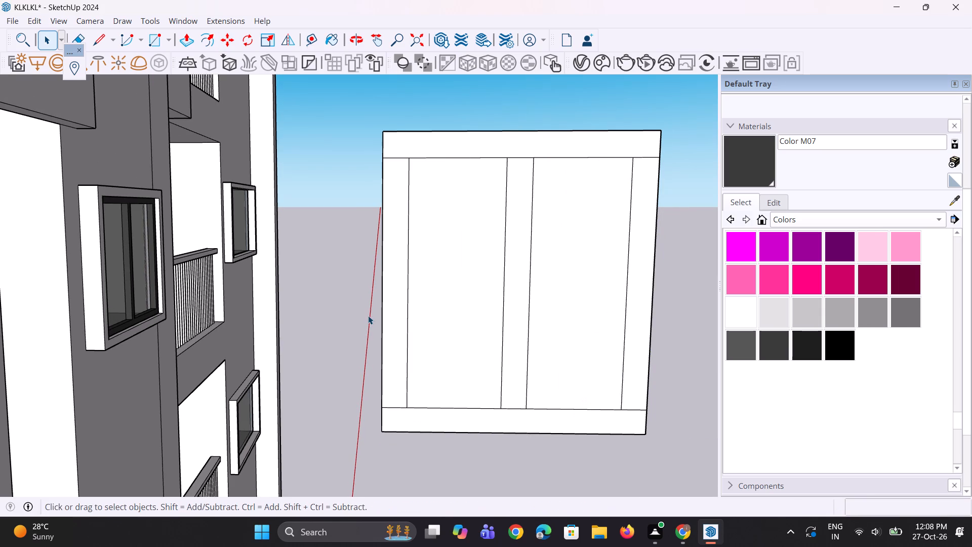
Erase the leftover lines where the frame's vertical strips meet the upper and lower borders, leaving two clean panel outlines.
left_click(367, 317)
scroll(410, 188, "up", 2)
scroll(400, 143, "up", 4)
key("e")
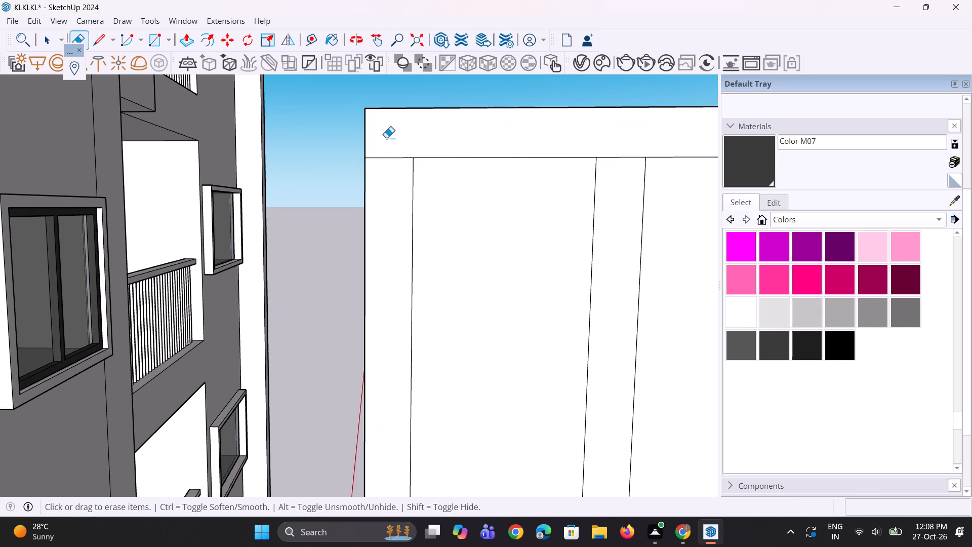
left_click_drag(385, 139, 376, 169)
left_click_drag(614, 155, 613, 176)
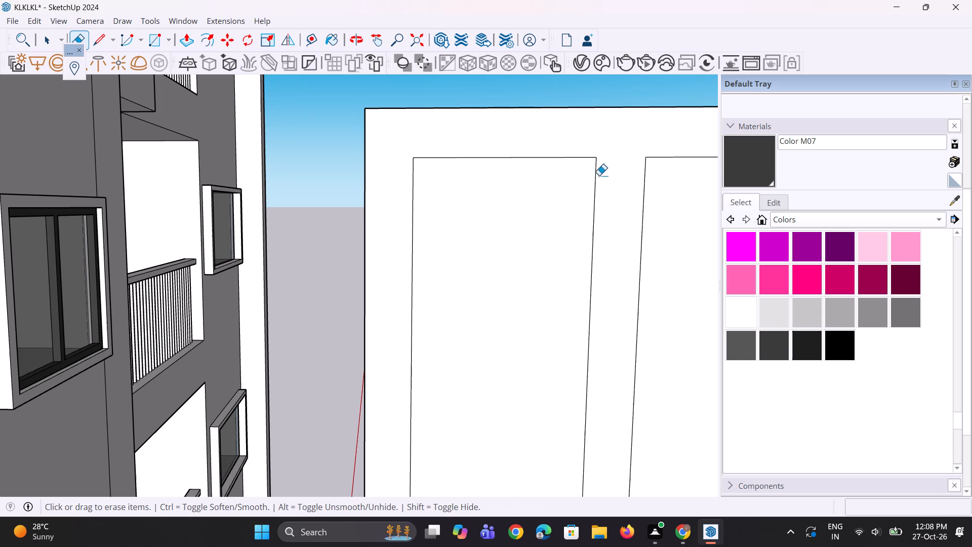
scroll(476, 175, "down", 8)
scroll(662, 162, "up", 3)
left_click_drag(645, 167, 658, 190)
scroll(631, 152, "down", 5)
scroll(583, 340, "up", 3)
scroll(538, 350, "up", 4)
left_click_drag(537, 354, 535, 380)
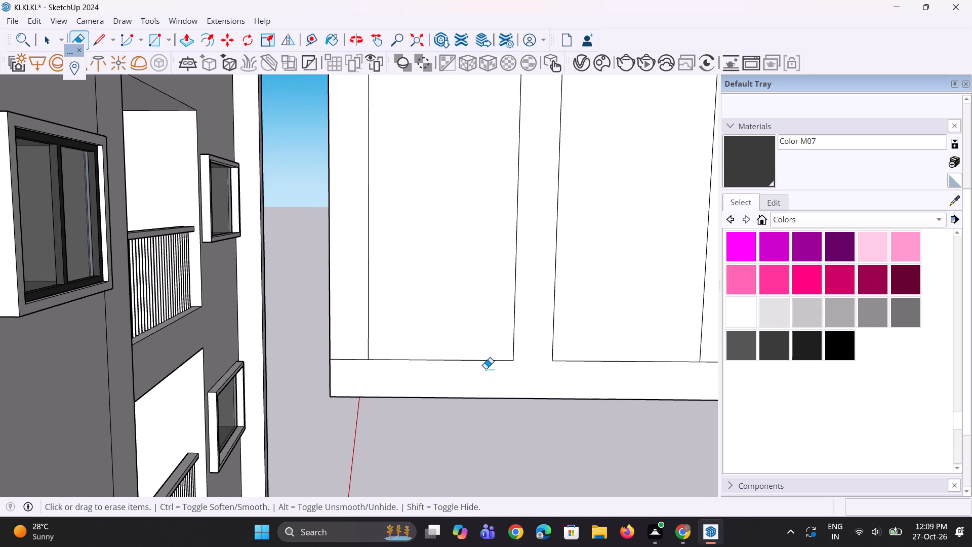
left_click_drag(351, 355, 354, 362)
scroll(321, 368, "down", 6)
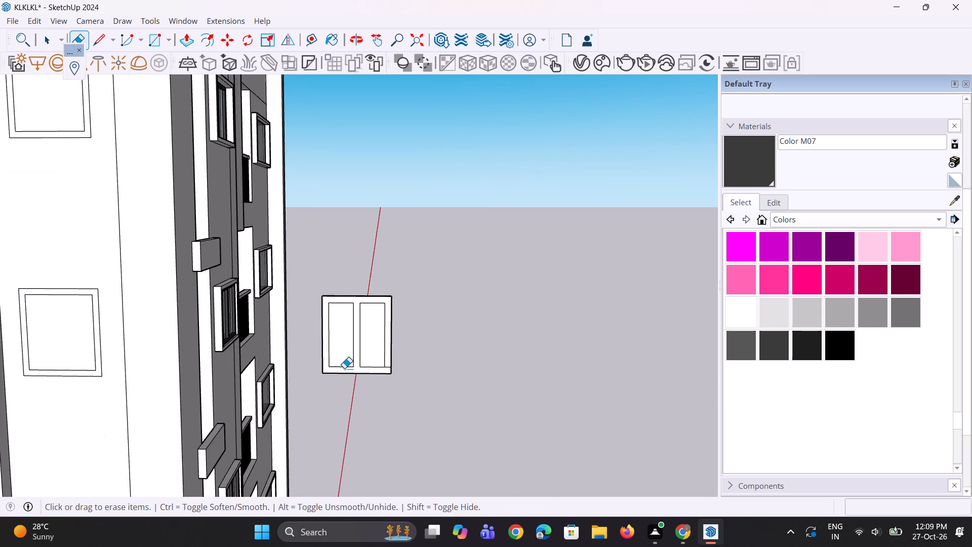
scroll(379, 379, "up", 9)
left_click_drag(392, 356, 395, 369)
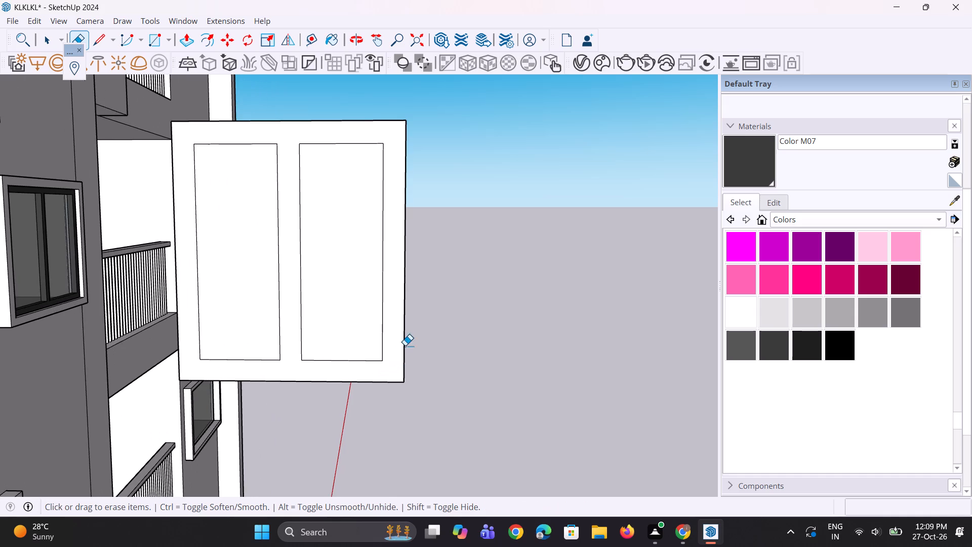
scroll(405, 345, "down", 7)
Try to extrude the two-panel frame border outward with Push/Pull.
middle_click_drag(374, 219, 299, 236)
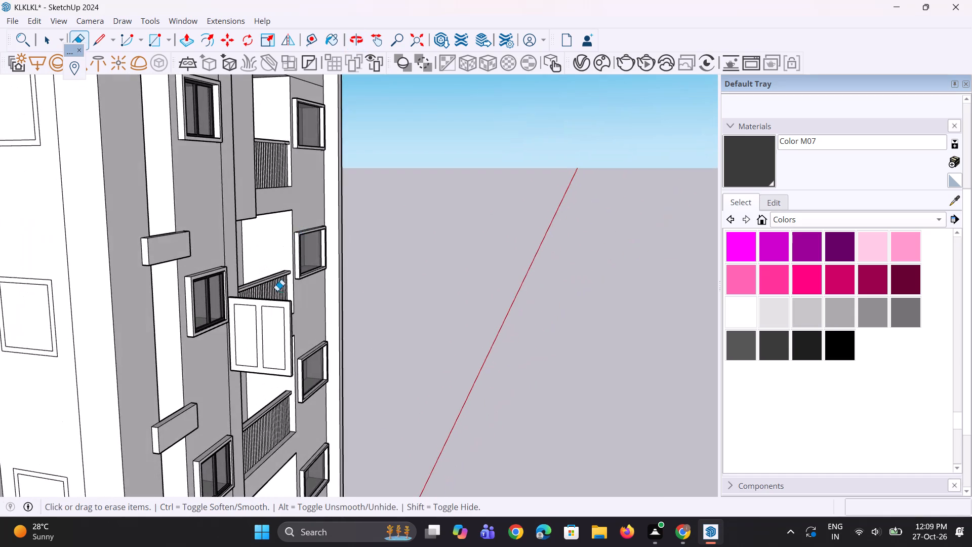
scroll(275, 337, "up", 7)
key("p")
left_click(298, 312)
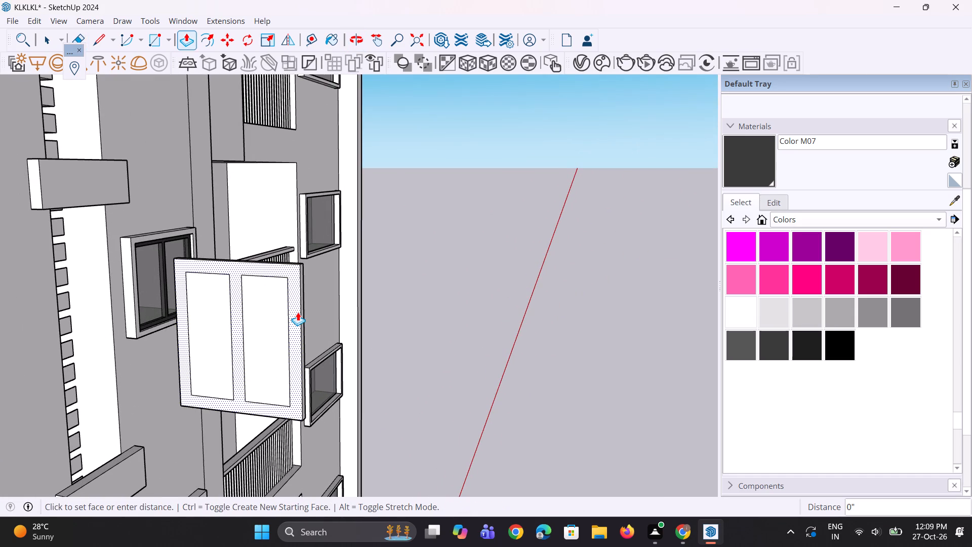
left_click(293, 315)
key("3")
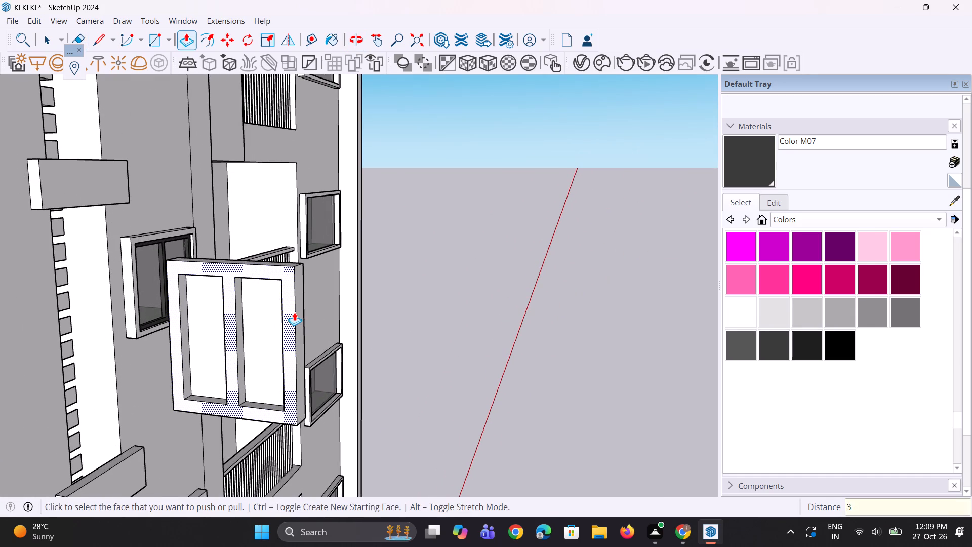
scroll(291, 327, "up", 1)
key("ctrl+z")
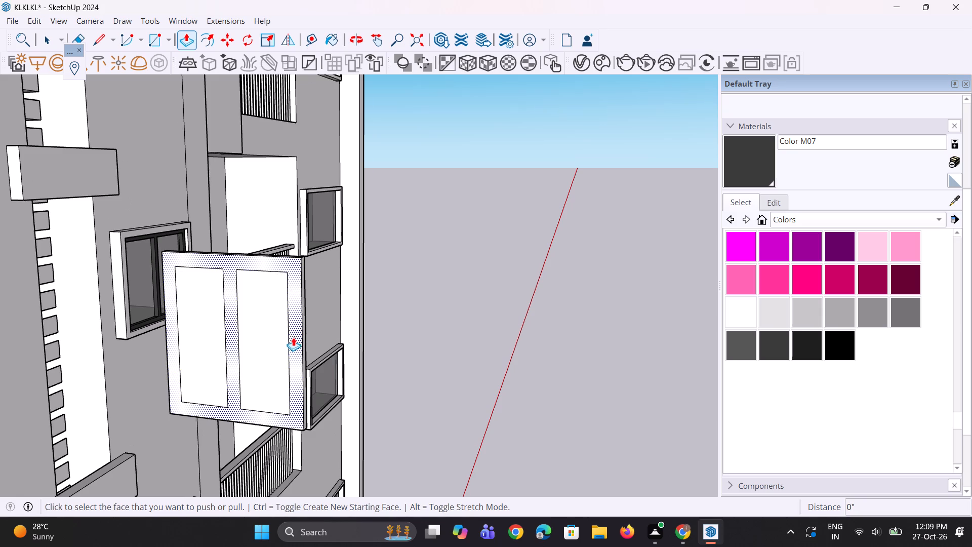
Extrude the frame border and central mullion outward 3" with Push/Pull.
scroll(298, 336, "up", 2)
left_click(300, 335)
key("3")
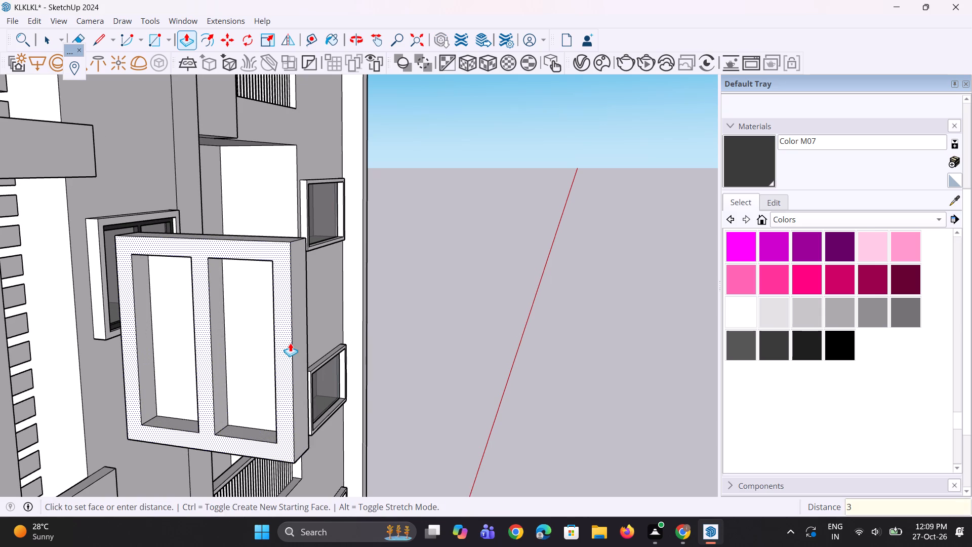
key("shift+quotedbl")
key("Return")
middle_click_drag(347, 350, 462, 343)
key("space")
key("space")
left_click(436, 322)
Paint the two recessed window panels with Translucent Glass Gray from the Glass and Mirrors collection.
scroll(308, 270, "down", 9)
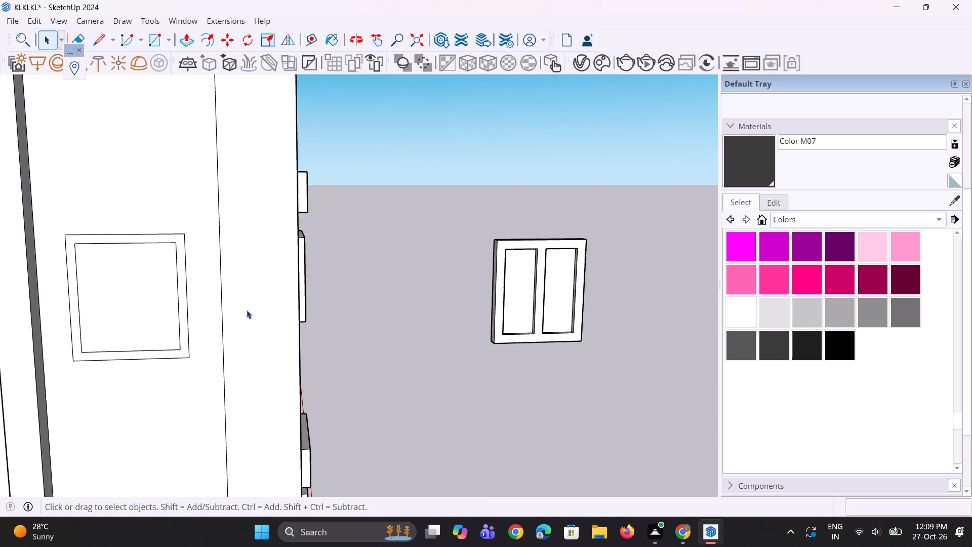
scroll(247, 310, "down", 2)
middle_click_drag(519, 304, 514, 312)
scroll(480, 325, "up", 2)
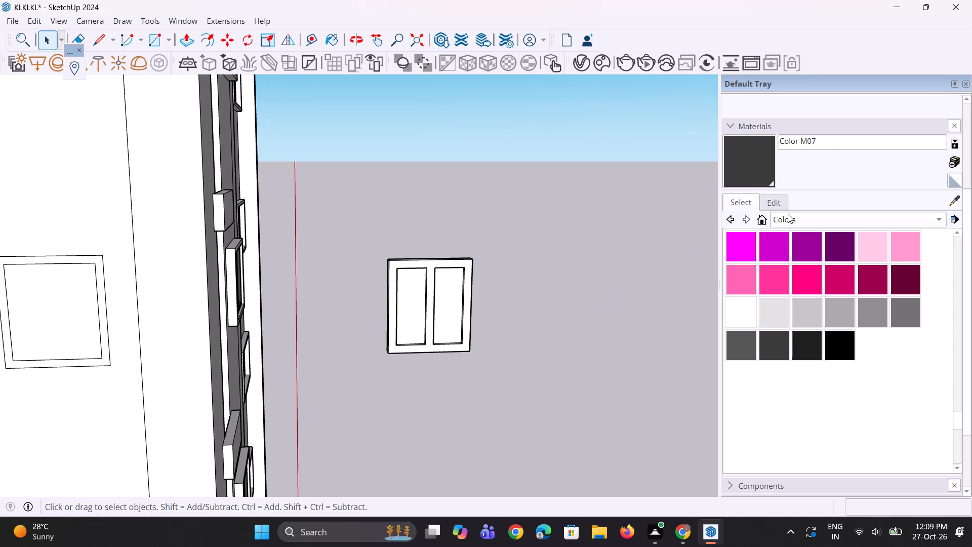
left_click(791, 219)
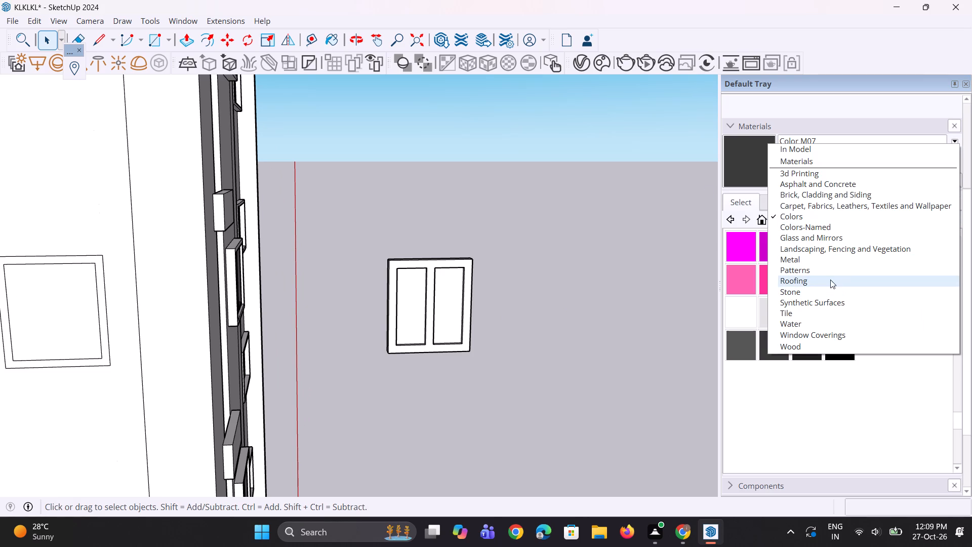
left_click(850, 235)
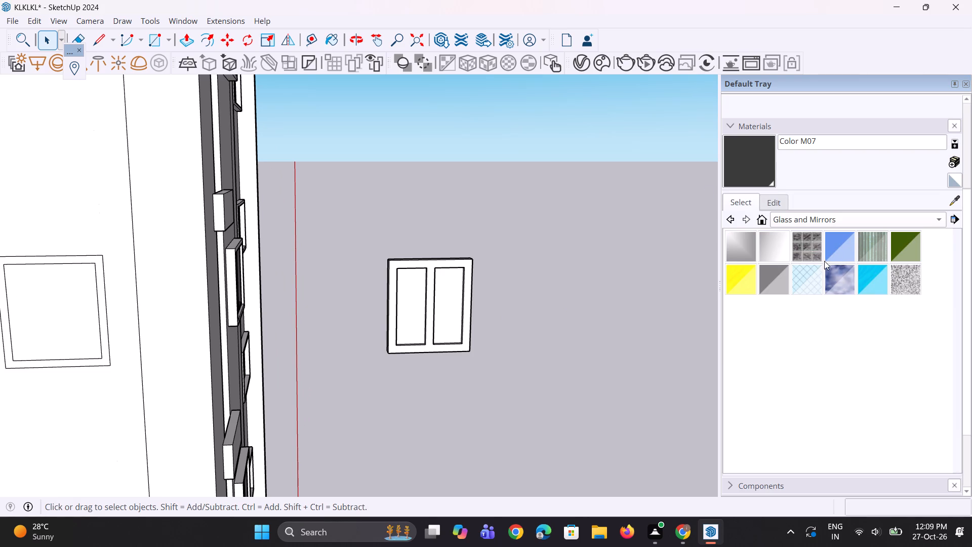
left_click(773, 279)
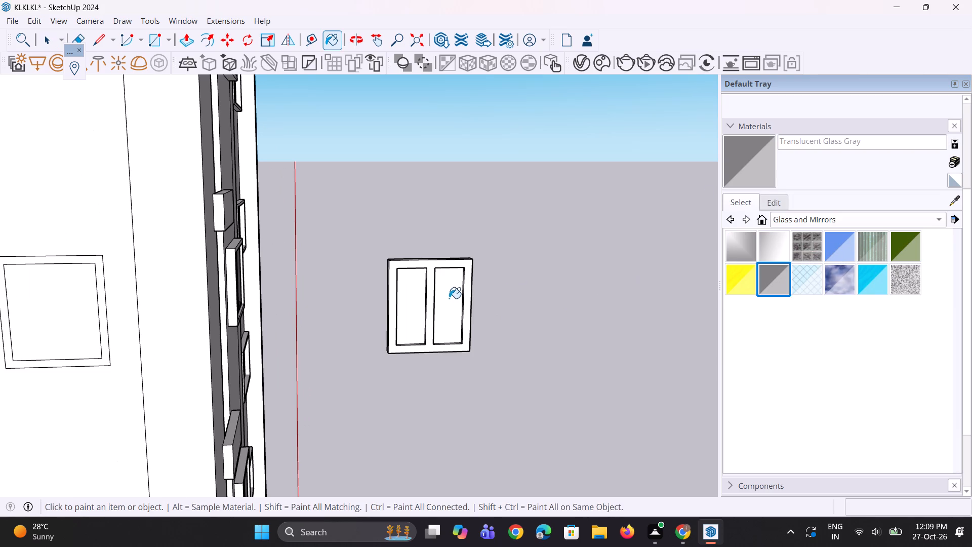
scroll(446, 300, "up", 2)
left_click(445, 302)
left_click(416, 318)
Paint the back face of the loose window with the same Translucent Glass Gray.
scroll(484, 292, "down", 4)
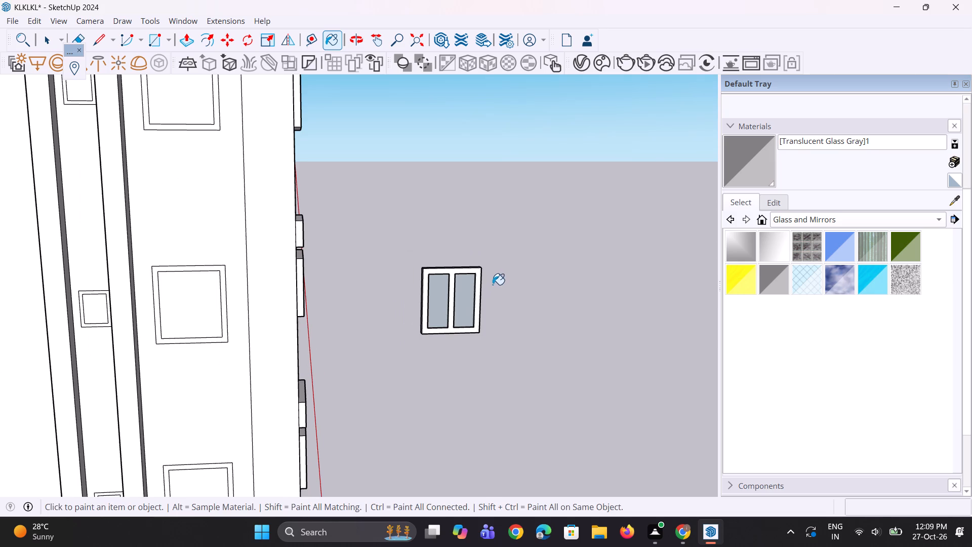
middle_click_drag(493, 285, 0, 308)
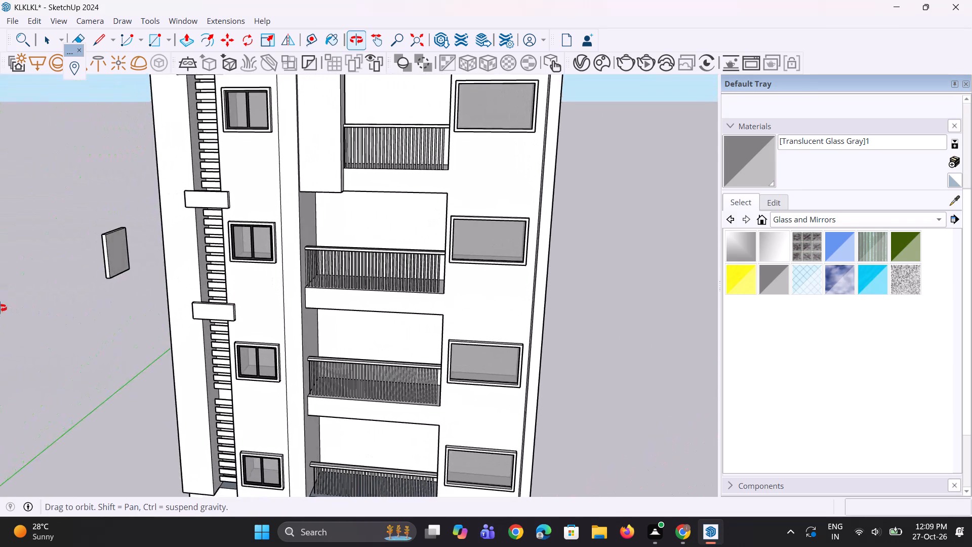
middle_click_drag(0, 308, 2, 292)
scroll(125, 232, "up", 2)
left_click(113, 241)
middle_click_drag(94, 279, 649, 341)
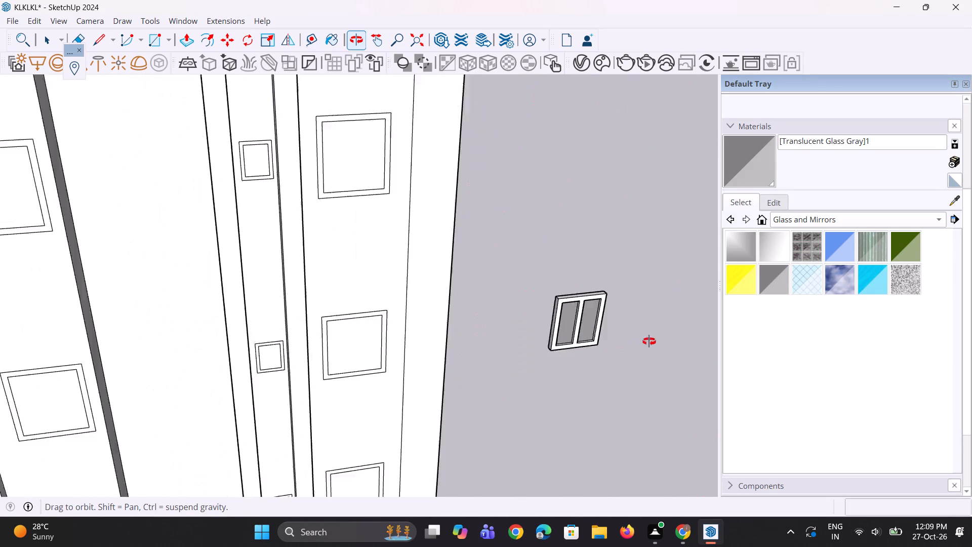
middle_click_drag(649, 341, 545, 244)
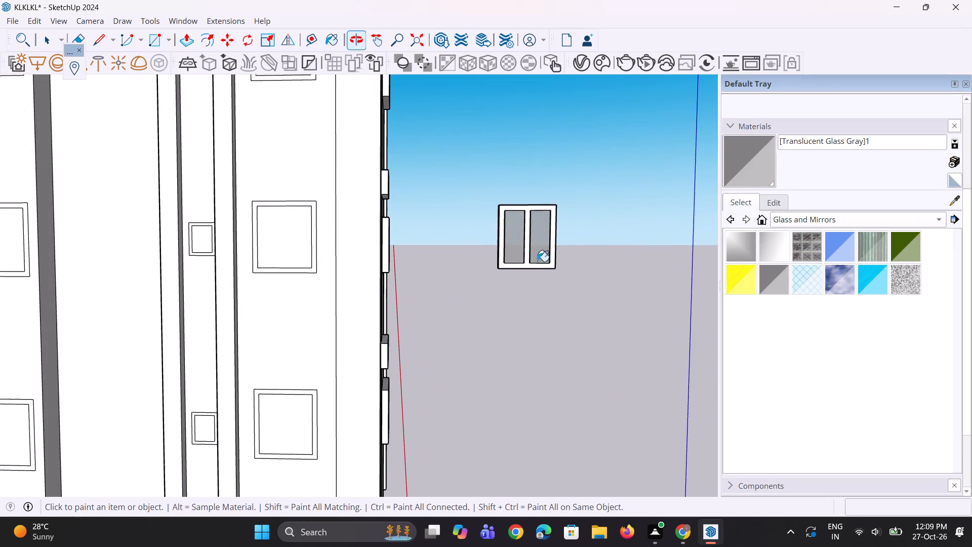
scroll(543, 283, "down", 5)
key("space")
key("space")
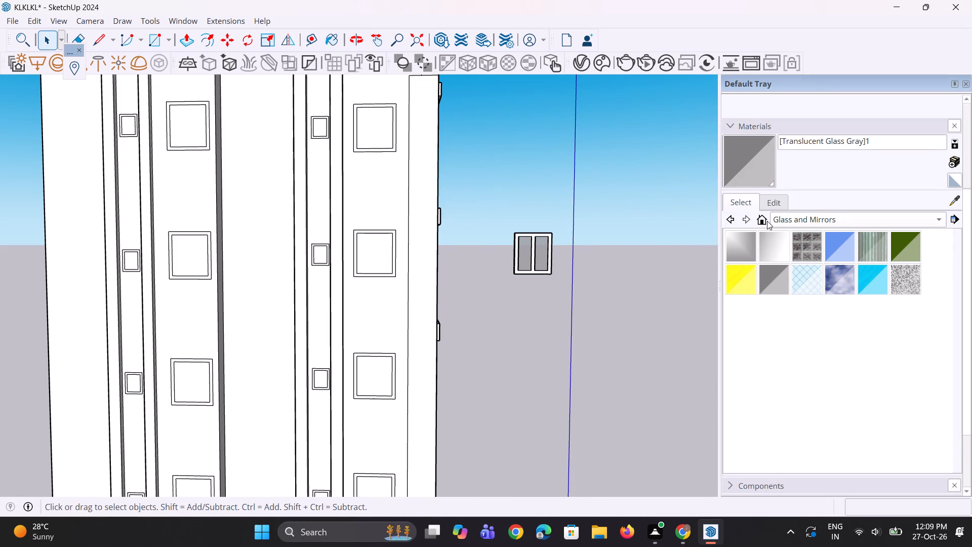
Paint the front face of the window frame and mullion with Color M07 from the Colors collection.
left_click(771, 219)
left_click(814, 194)
scroll(795, 306, "down", 16)
left_click(775, 318)
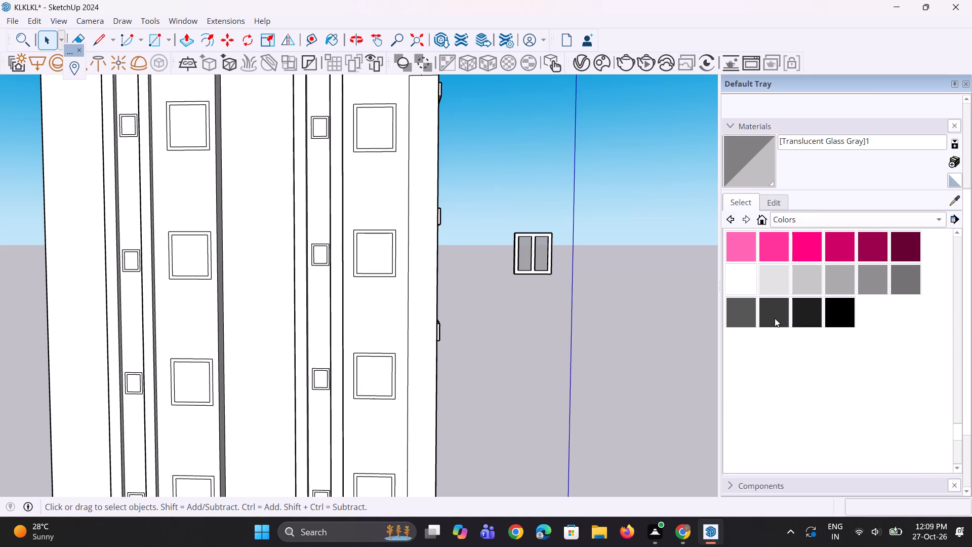
scroll(611, 290, "up", 3)
scroll(515, 270, "up", 6)
left_click(511, 265)
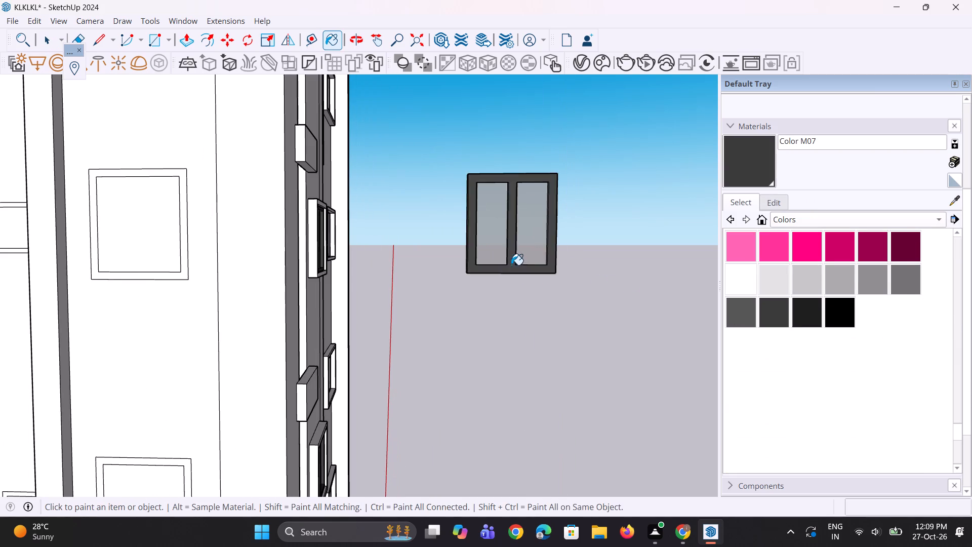
Paint the lower inner faces and one vertical inner face of each panel opening with Color M07.
middle_click_drag(506, 271, 523, 297)
scroll(541, 292, "up", 16)
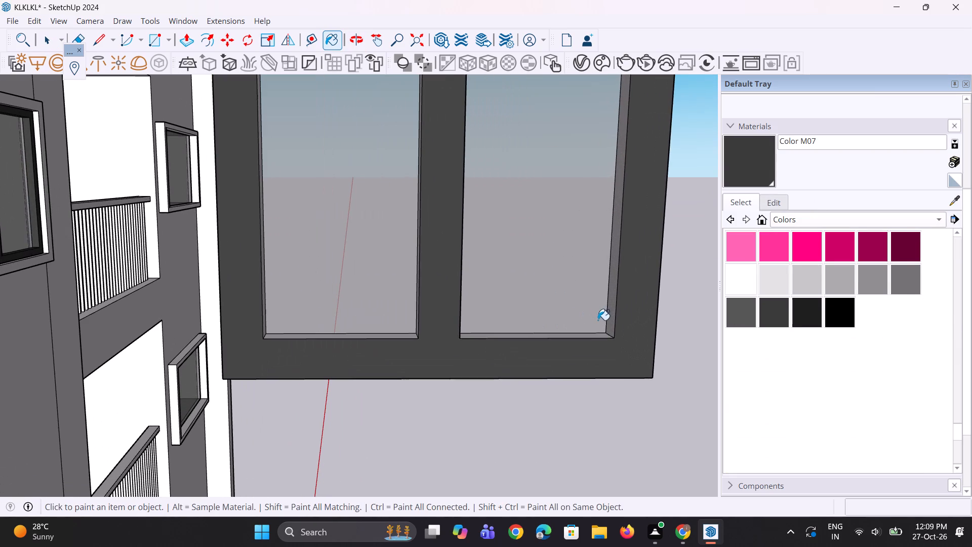
left_click(607, 320)
left_click(600, 333)
left_click(596, 335)
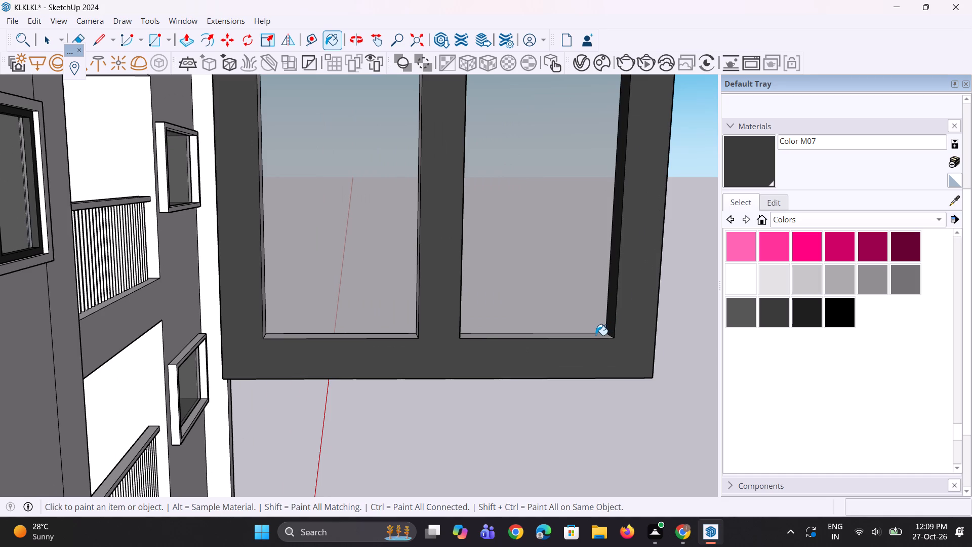
middle_click_drag(508, 334, 628, 342)
scroll(505, 329, "up", 2)
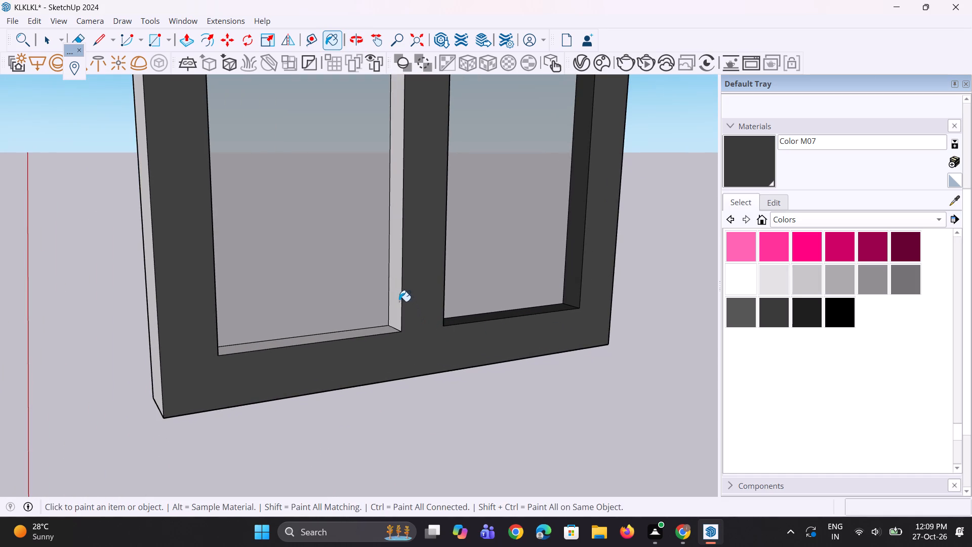
left_click(393, 303)
left_click(381, 331)
scroll(401, 338, "down", 4)
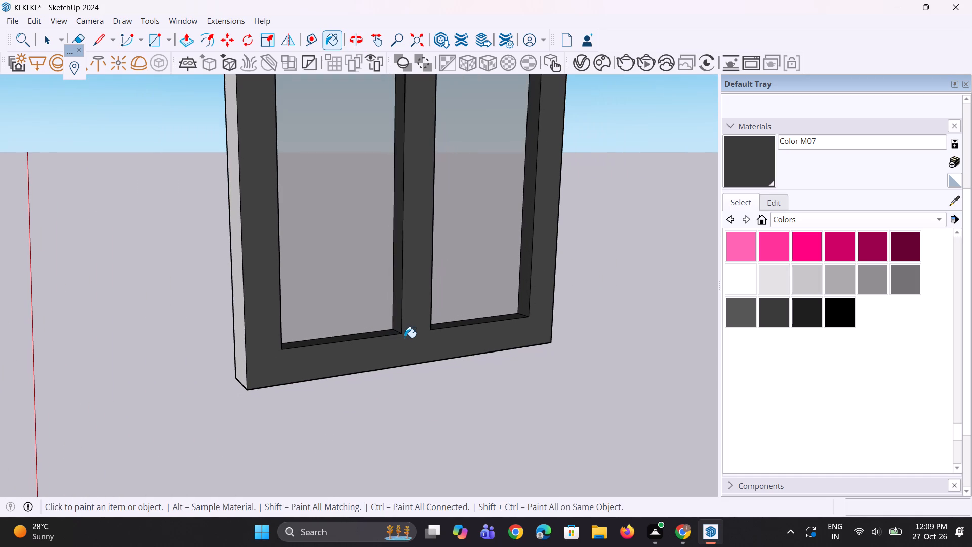
Paint the remaining vertical inner face of each panel opening with Color M07.
scroll(395, 210, "up", 2)
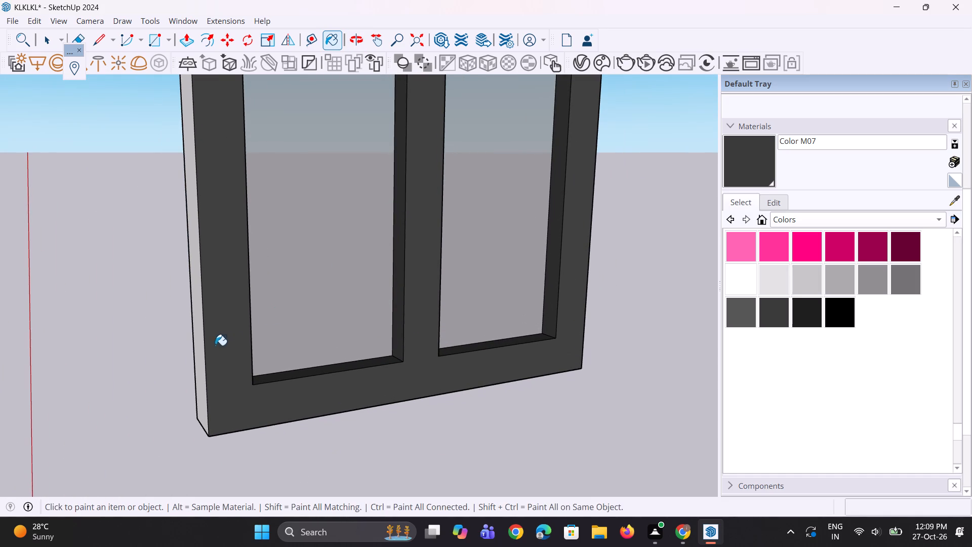
scroll(237, 368, "down", 5)
middle_click_drag(340, 340, 67, 335)
scroll(203, 290, "up", 3)
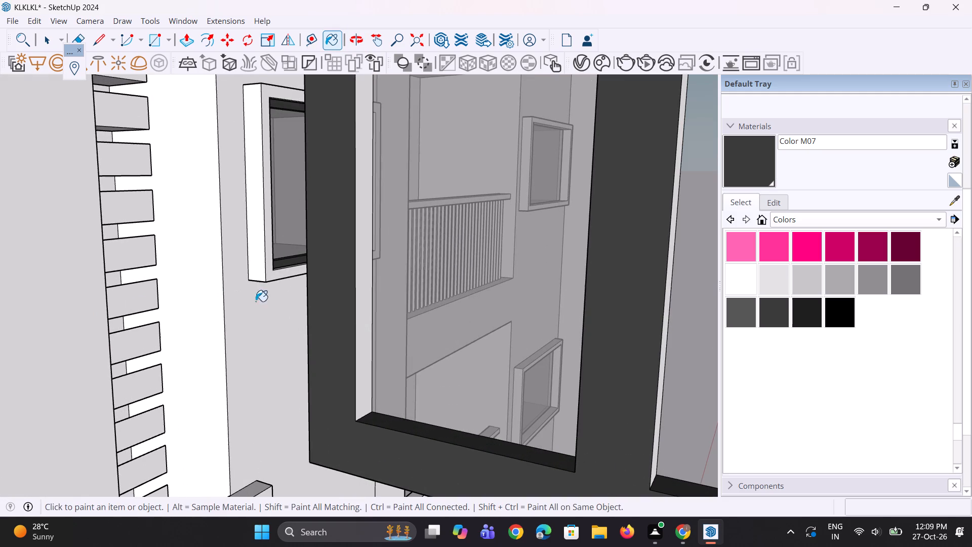
left_click(360, 324)
middle_click_drag(629, 337, 593, 331)
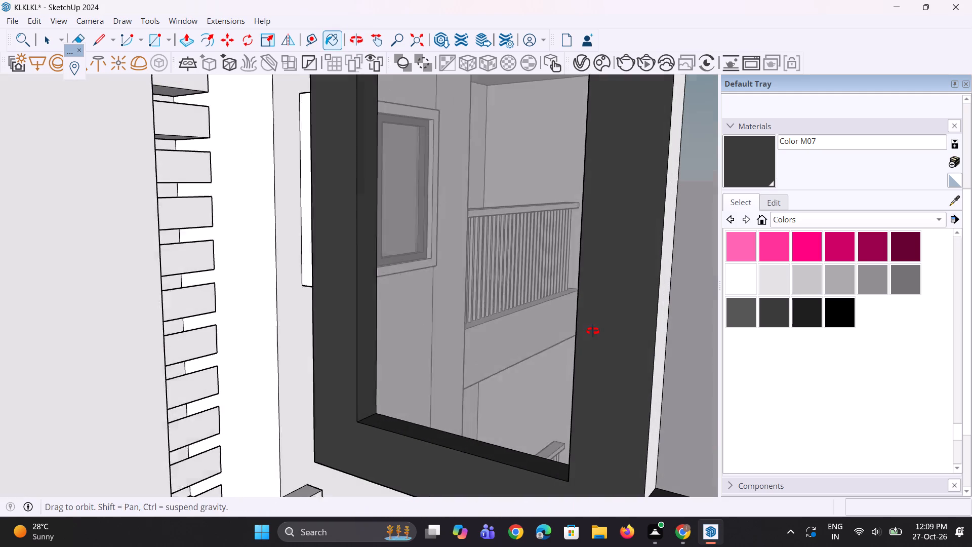
middle_click_drag(593, 331, 592, 331)
left_click(659, 362)
scroll(474, 336, "down", 5)
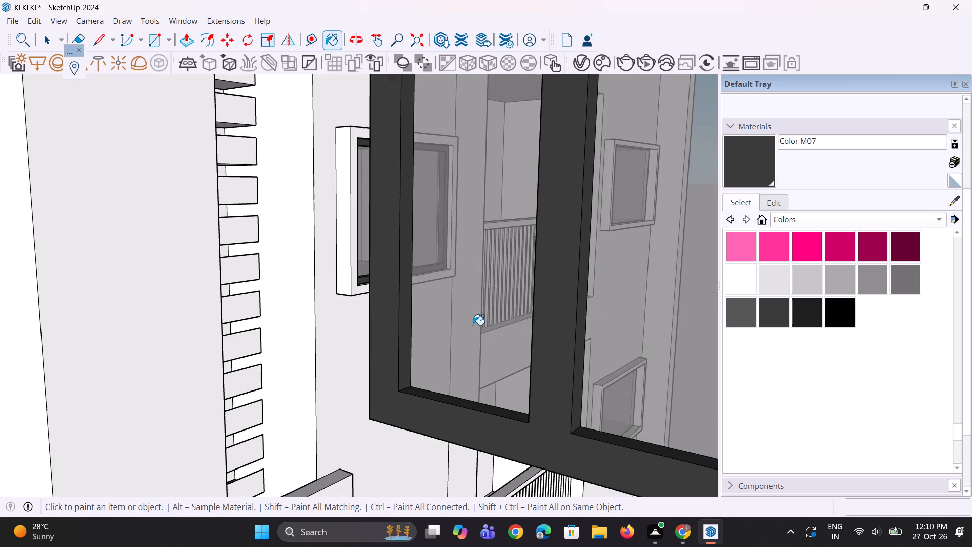
Paint the frame's exposed outer side face and top face with Color M07.
scroll(457, 322, "down", 3)
middle_click_drag(458, 301, 441, 317)
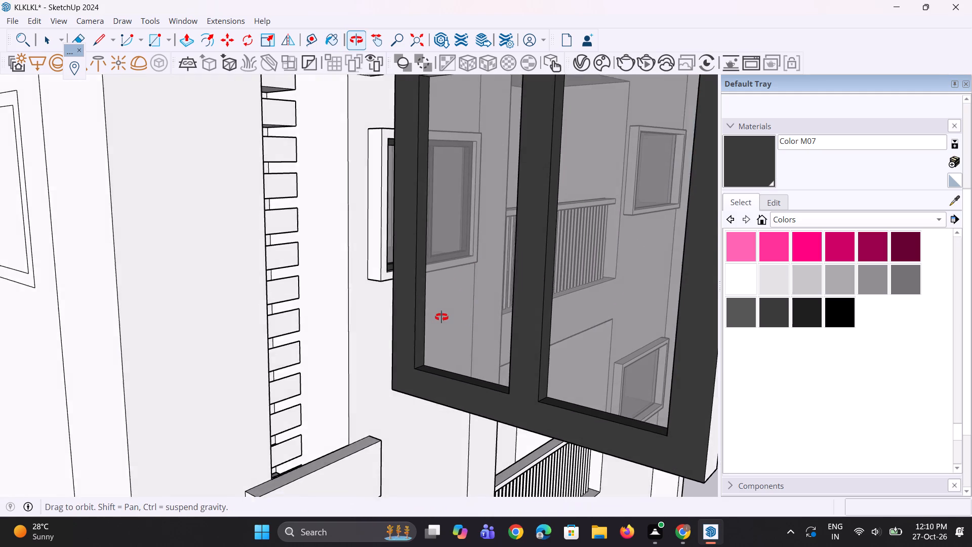
middle_click_drag(441, 317, 439, 320)
scroll(400, 324, "down", 5)
scroll(604, 295, "up", 2)
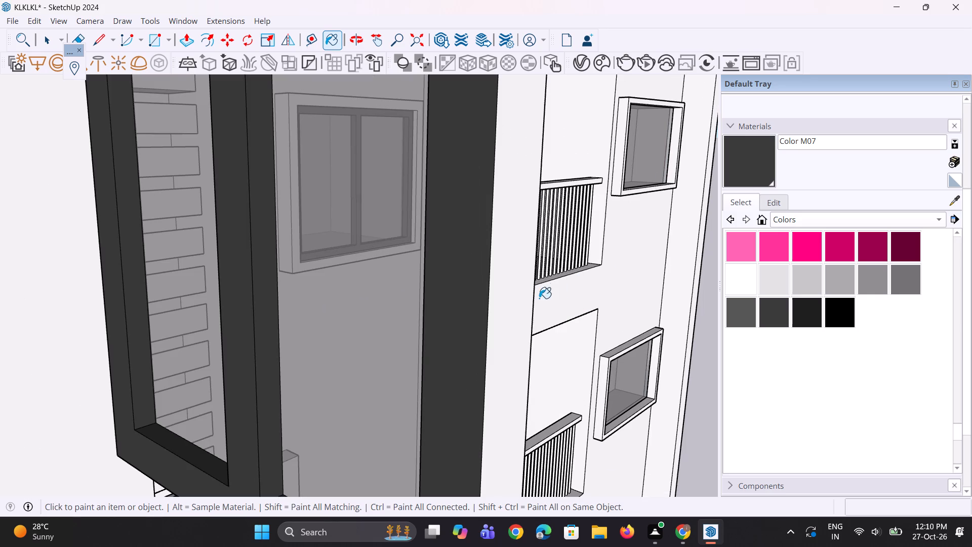
left_click(523, 312)
scroll(548, 374, "down", 5)
middle_click_drag(543, 321, 566, 360)
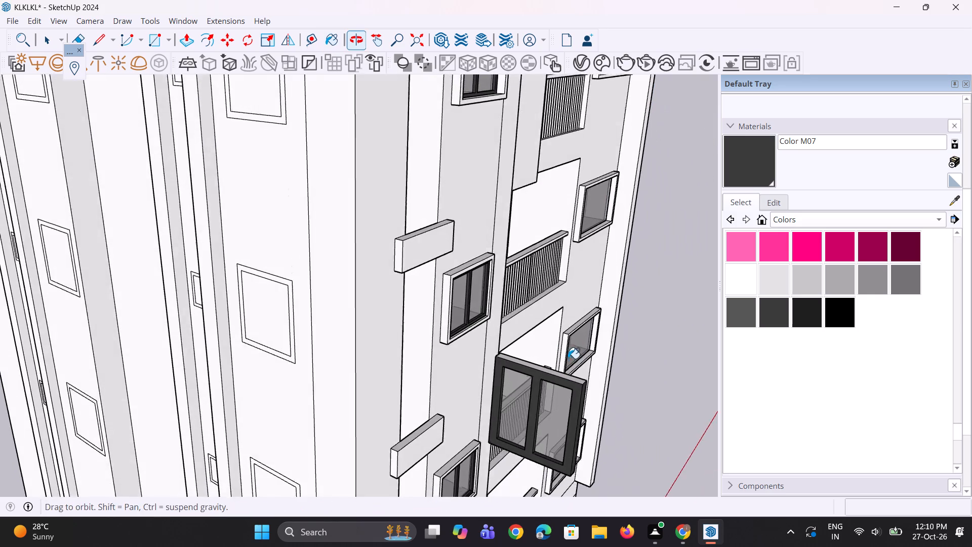
scroll(568, 359, "up", 2)
left_click(561, 388)
scroll(568, 379, "down", 4)
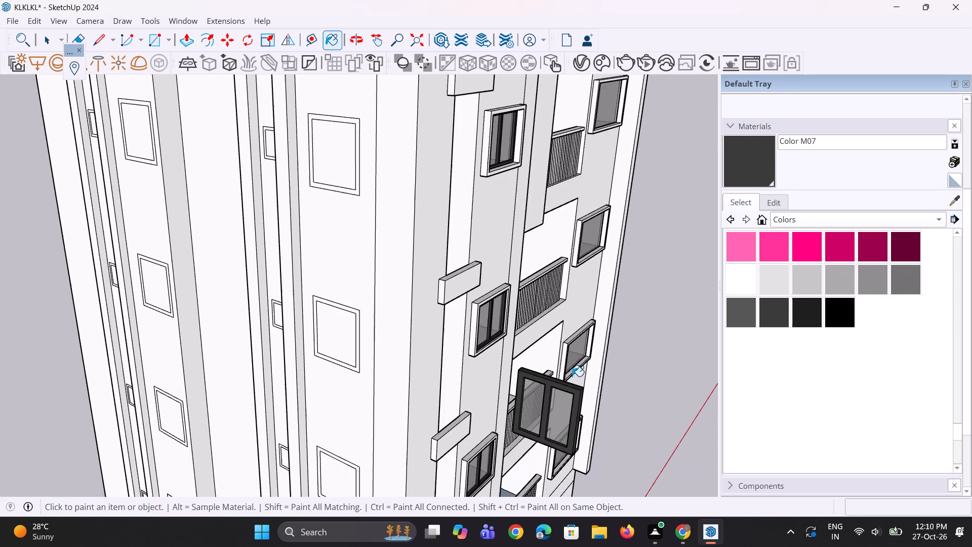
Paint the window frame's remaining outer side face and its top face with Color M07.
middle_click_drag(572, 374, 606, 318)
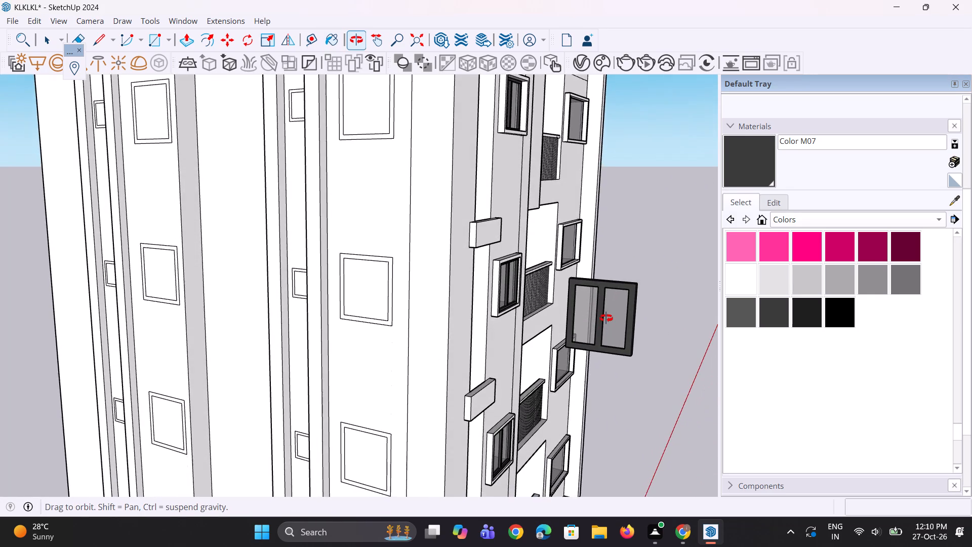
middle_click_drag(606, 318, 603, 310)
scroll(497, 250, "up", 1)
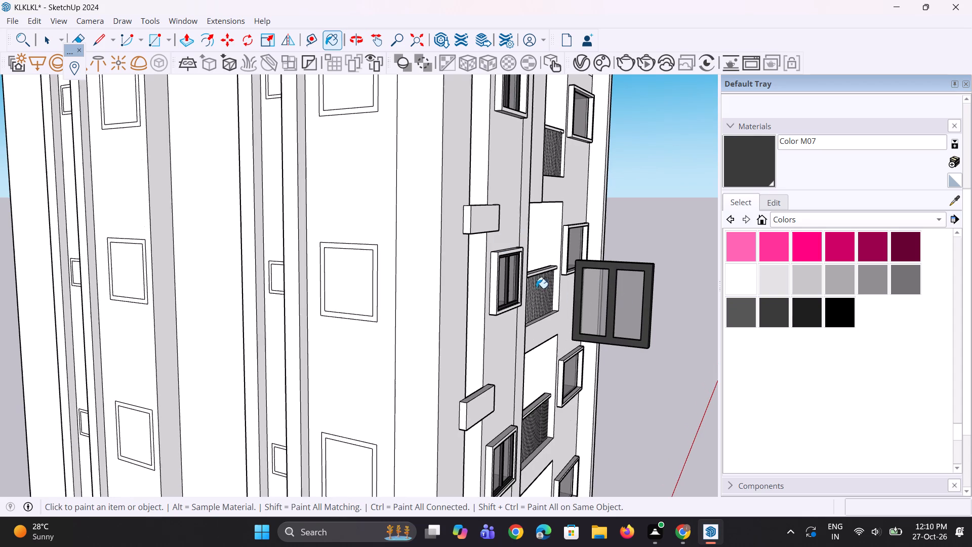
scroll(710, 394, "up", 3)
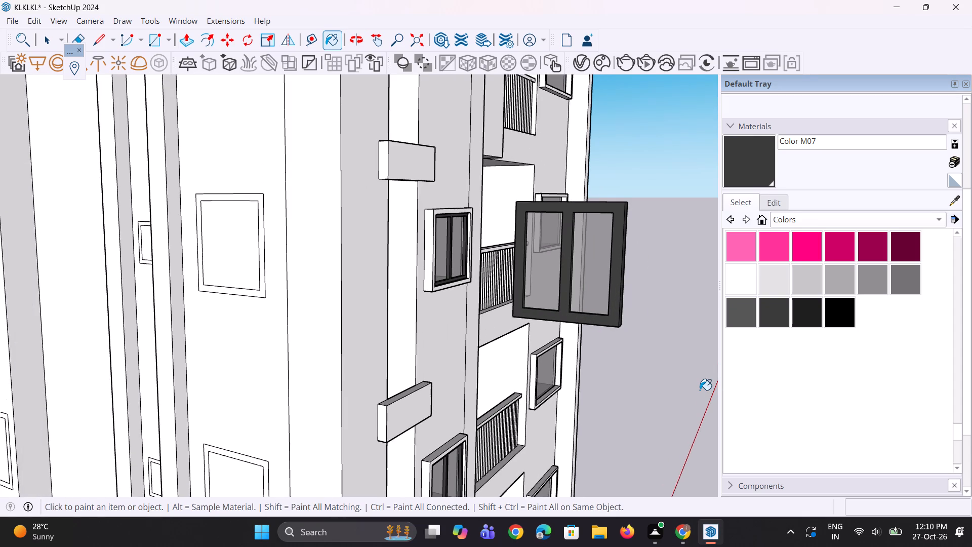
middle_click_drag(565, 317, 701, 322)
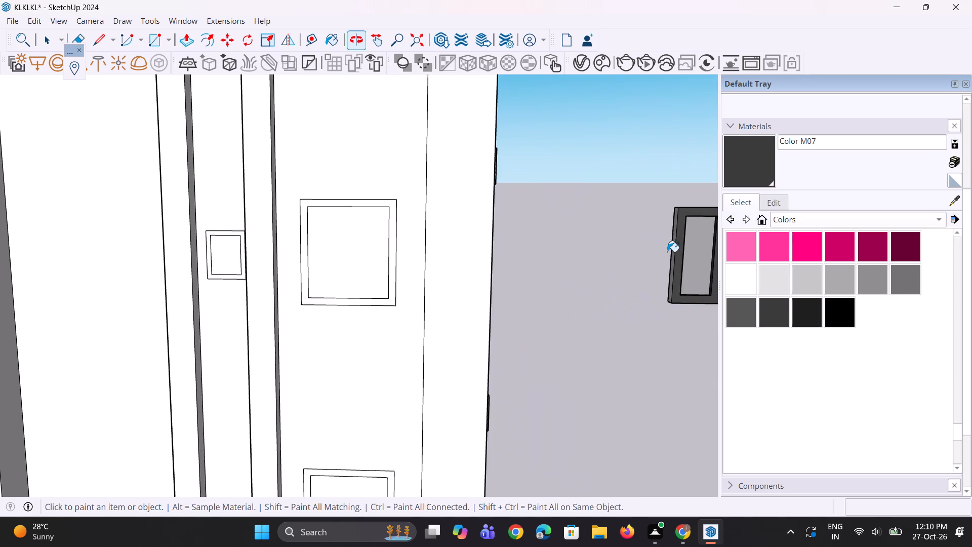
scroll(662, 239, "up", 4)
scroll(587, 286, "down", 4)
scroll(672, 249, "up", 9)
scroll(613, 266, "up", 7)
left_click(581, 266)
middle_click_drag(580, 223, 556, 349)
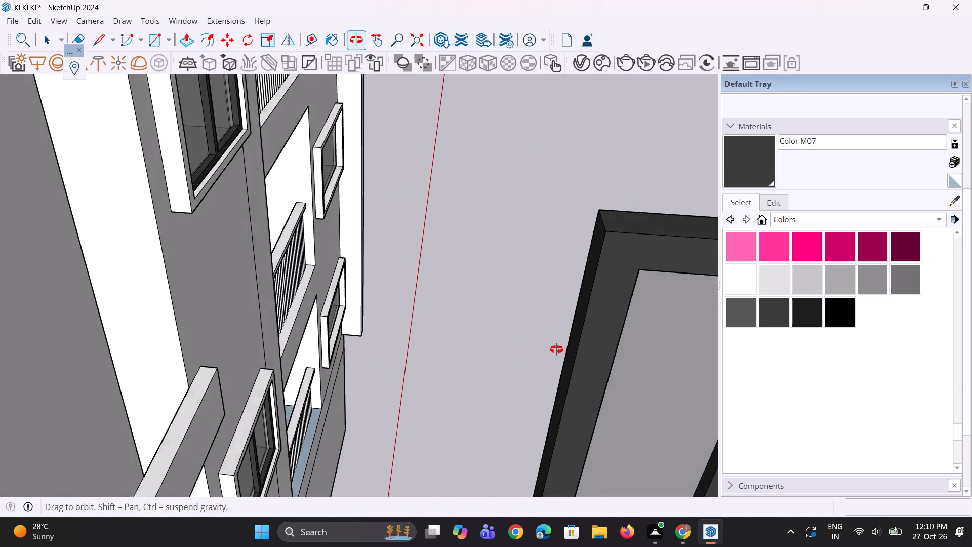
middle_click_drag(556, 349, 556, 350)
left_click(638, 221)
scroll(416, 251, "down", 5)
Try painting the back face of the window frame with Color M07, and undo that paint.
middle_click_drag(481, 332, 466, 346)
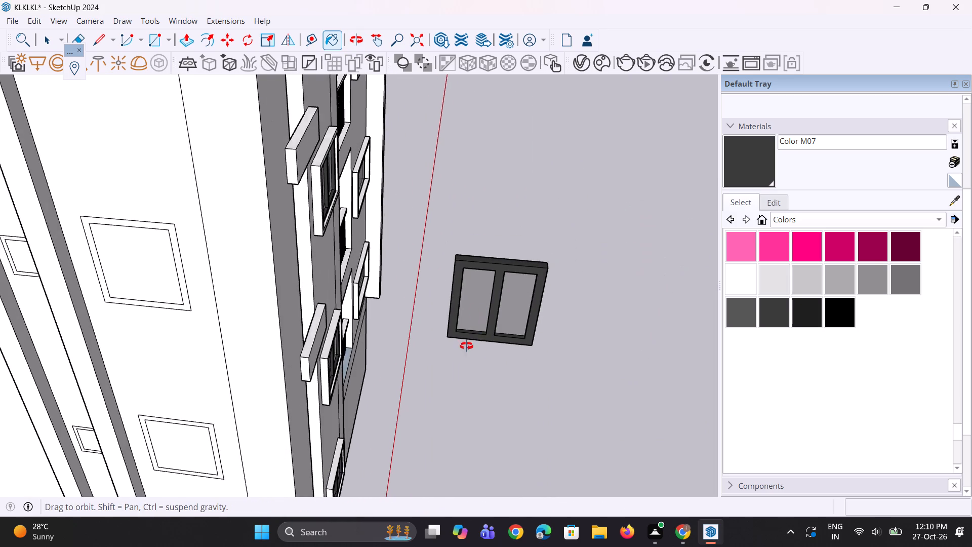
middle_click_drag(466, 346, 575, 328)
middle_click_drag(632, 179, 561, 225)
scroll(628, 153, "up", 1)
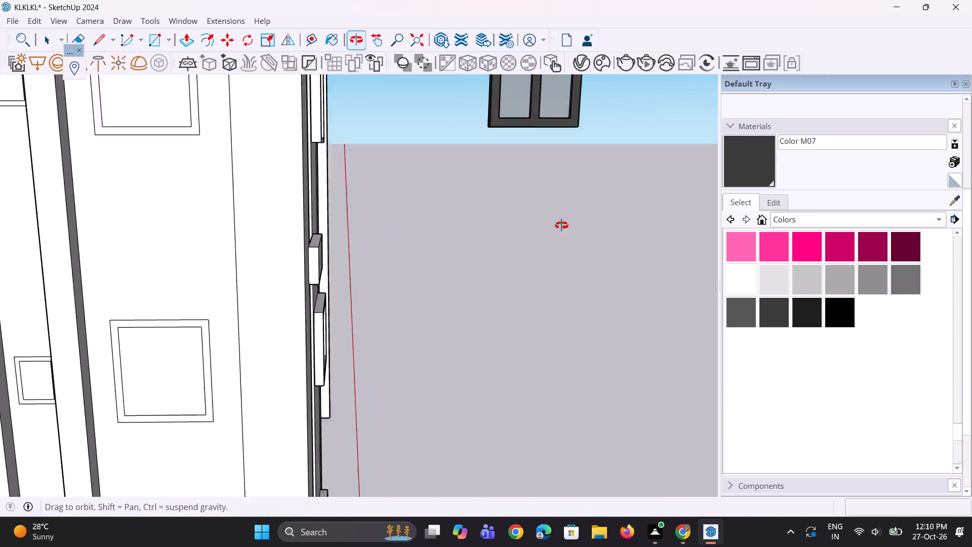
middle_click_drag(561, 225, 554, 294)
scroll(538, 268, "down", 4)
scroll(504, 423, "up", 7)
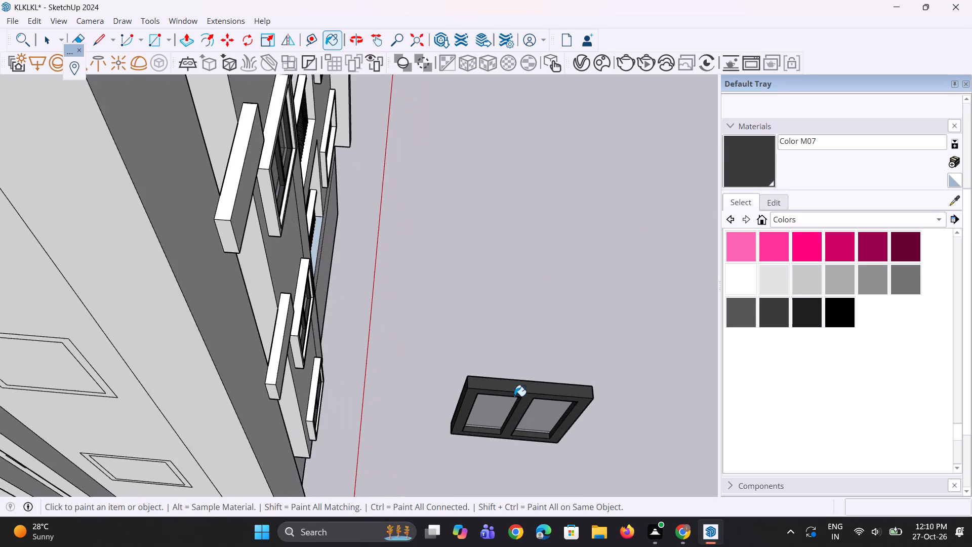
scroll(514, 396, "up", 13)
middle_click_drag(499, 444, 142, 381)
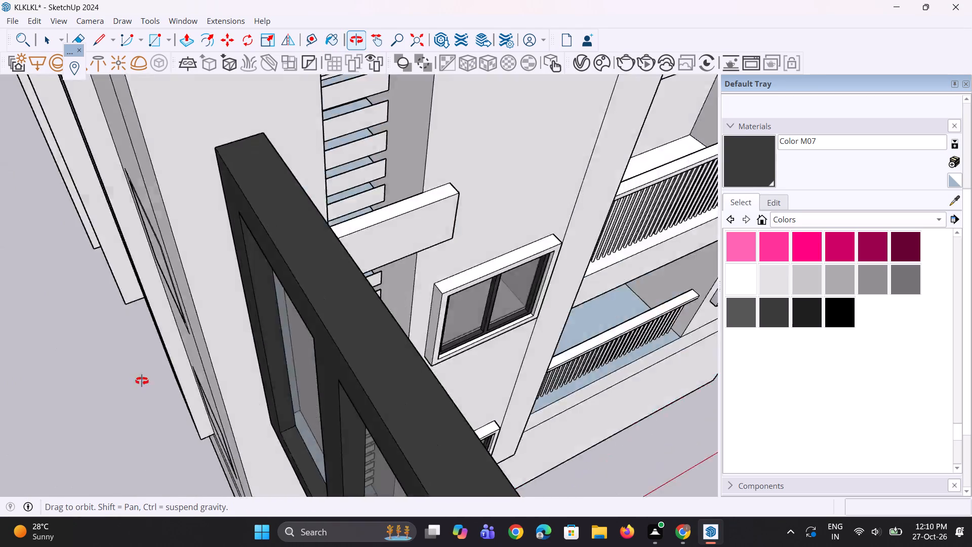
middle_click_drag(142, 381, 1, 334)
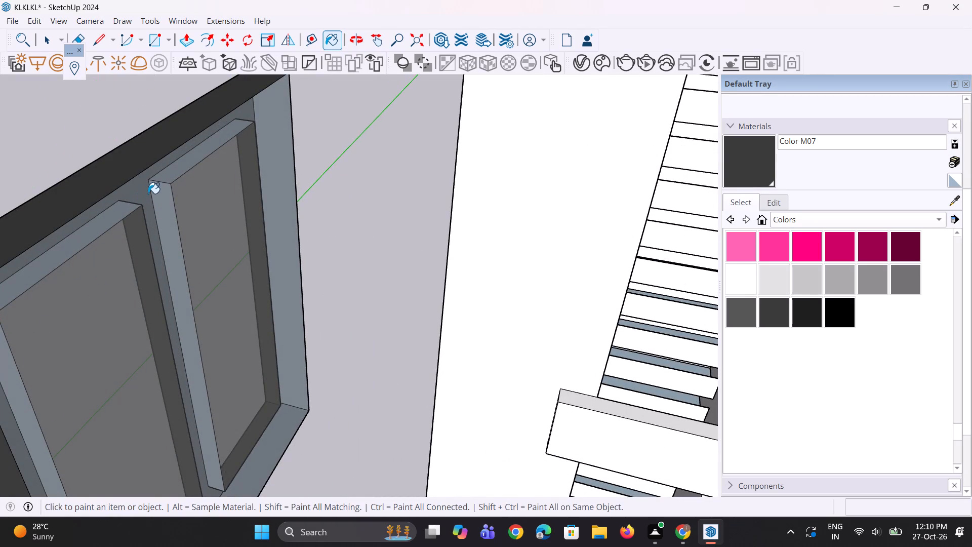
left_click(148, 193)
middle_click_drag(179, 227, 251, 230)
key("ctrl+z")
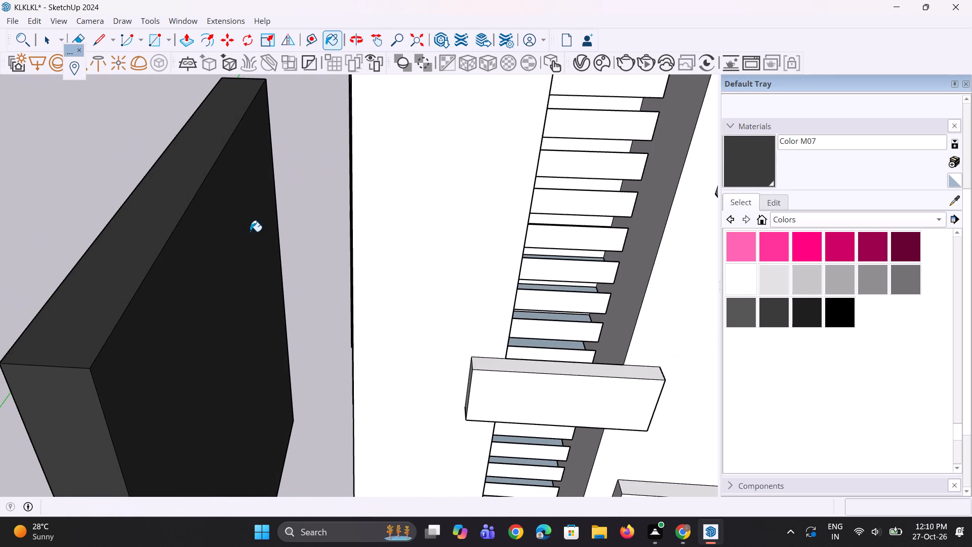
Paint the upper inner face of each panel opening and the frame's underside with Color M07.
middle_click_drag(100, 309, 584, 222)
scroll(487, 213, "down", 5)
middle_click_drag(494, 242, 494, 241)
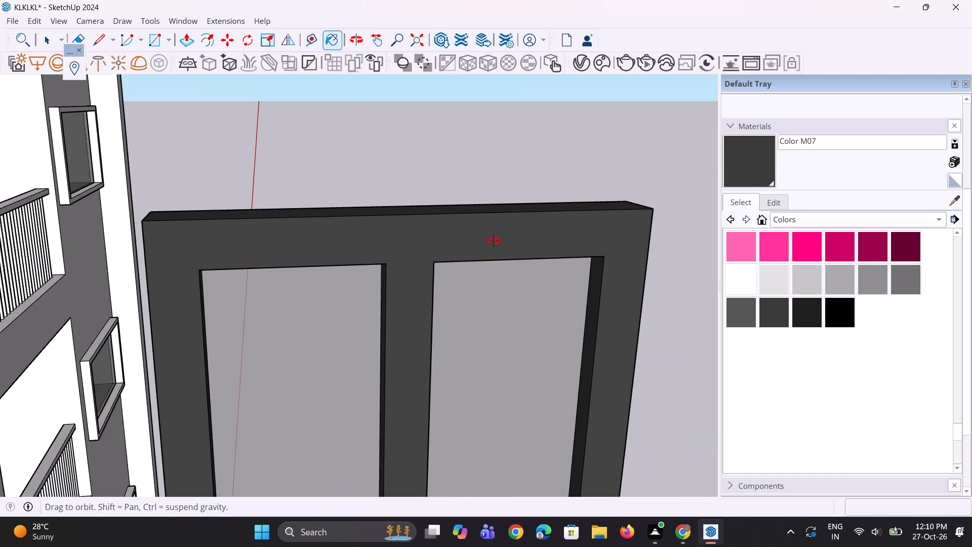
middle_click_drag(494, 241, 546, 0)
scroll(364, 265, "up", 2)
left_click(360, 266)
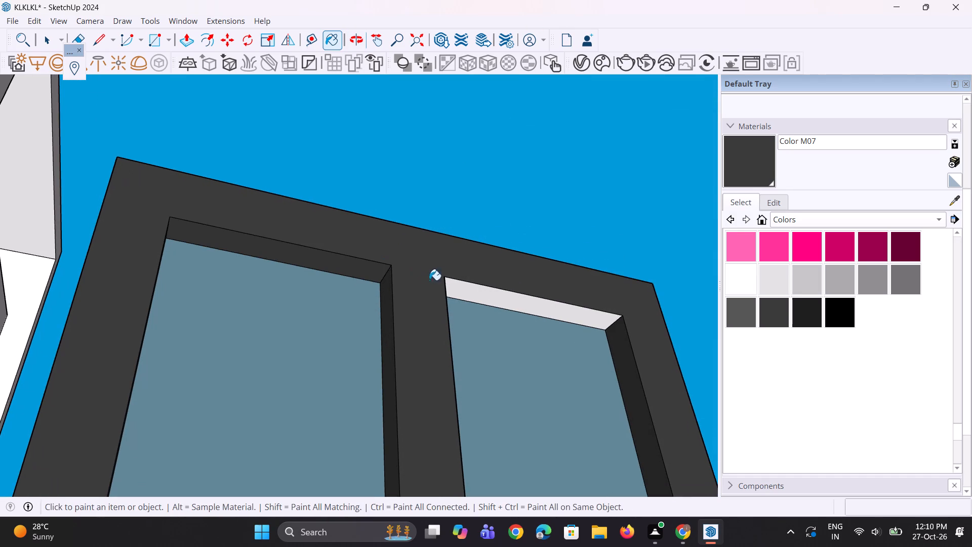
left_click(457, 285)
scroll(451, 259, "down", 9)
middle_click_drag(390, 353, 418, 250)
left_click(343, 446)
Group all the geometry of the finished two-panel window beside the building.
scroll(402, 317, "down", 5)
middle_click_drag(333, 350, 309, 438)
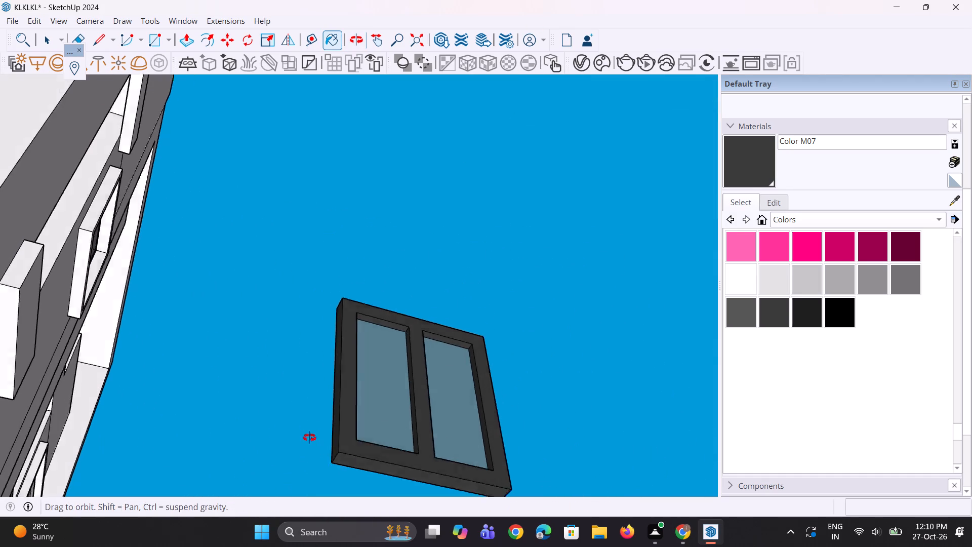
middle_click_drag(309, 438, 309, 480)
scroll(346, 295, "down", 6)
middle_click_drag(330, 343, 397, 272)
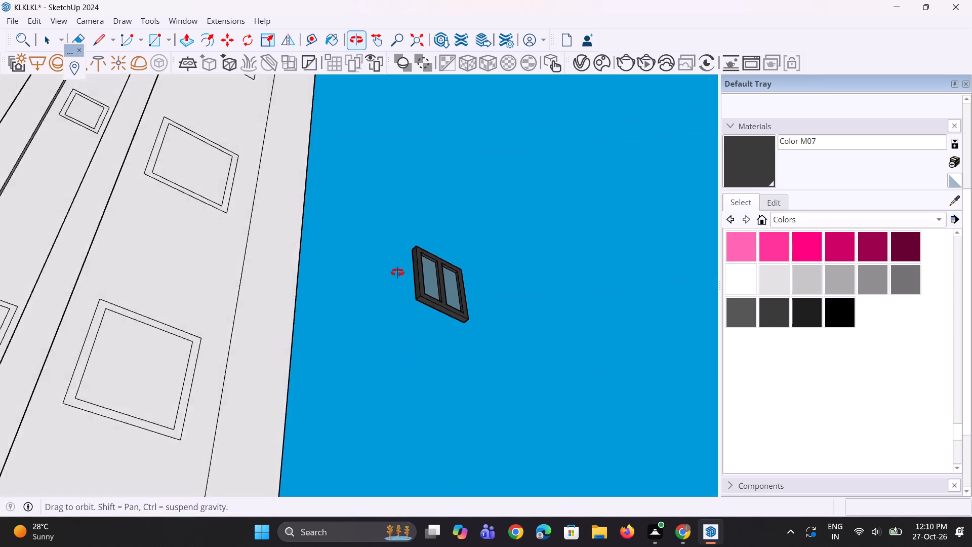
middle_click_drag(397, 272, 397, 271)
key("space")
scroll(344, 273, "down", 12)
middle_click_drag(358, 171, 304, 356)
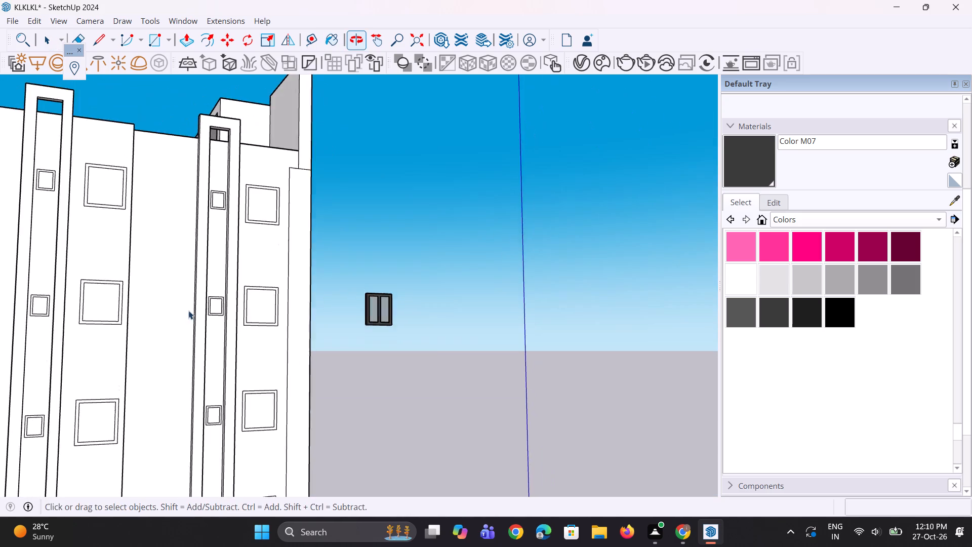
scroll(152, 304, "down", 6)
middle_click_drag(316, 313, 256, 341)
scroll(256, 310, "up", 10)
left_click_drag(279, 270, 279, 271)
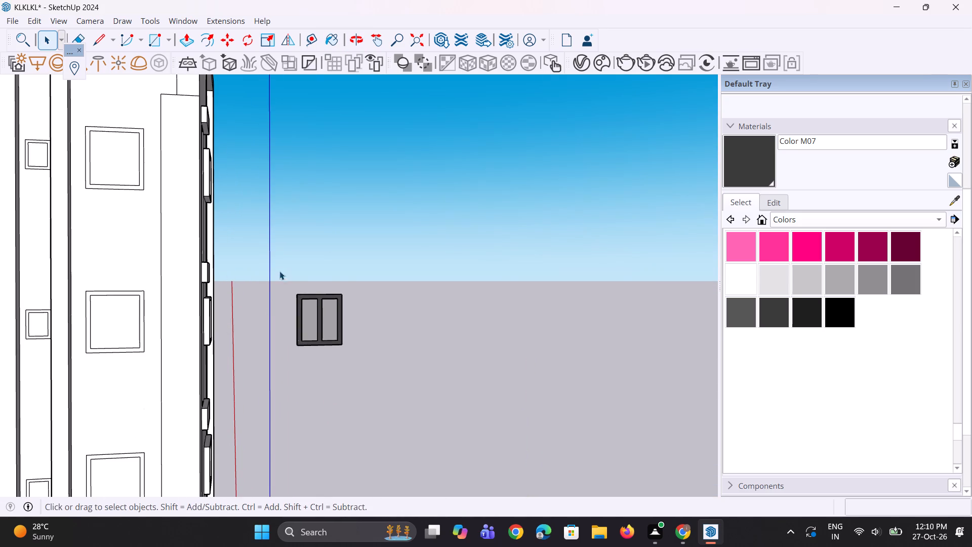
left_click_drag(279, 271, 393, 398)
right_click(309, 321)
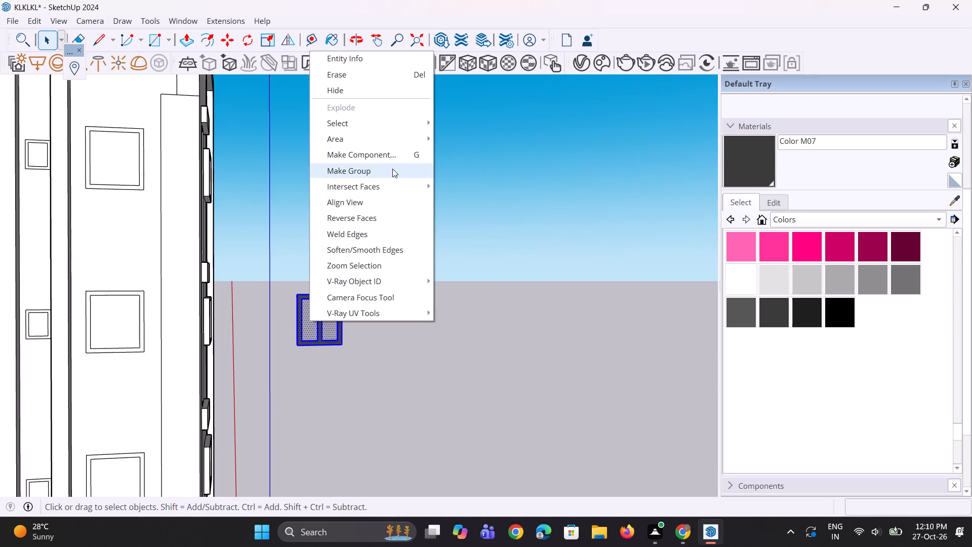
left_click(392, 169)
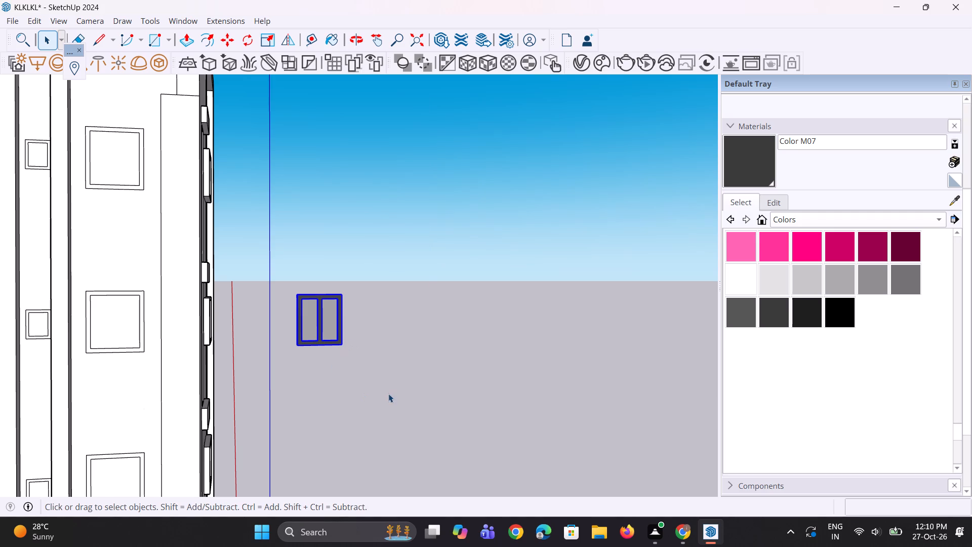
scroll(389, 394, "down", 3)
left_click(393, 390)
Push the inner face of the topmost large window outline, nearest the building's corner, 3' 2 1/2" into the wall.
middle_click_drag(148, 130, 135, 216)
scroll(164, 252, "up", 5)
key("p")
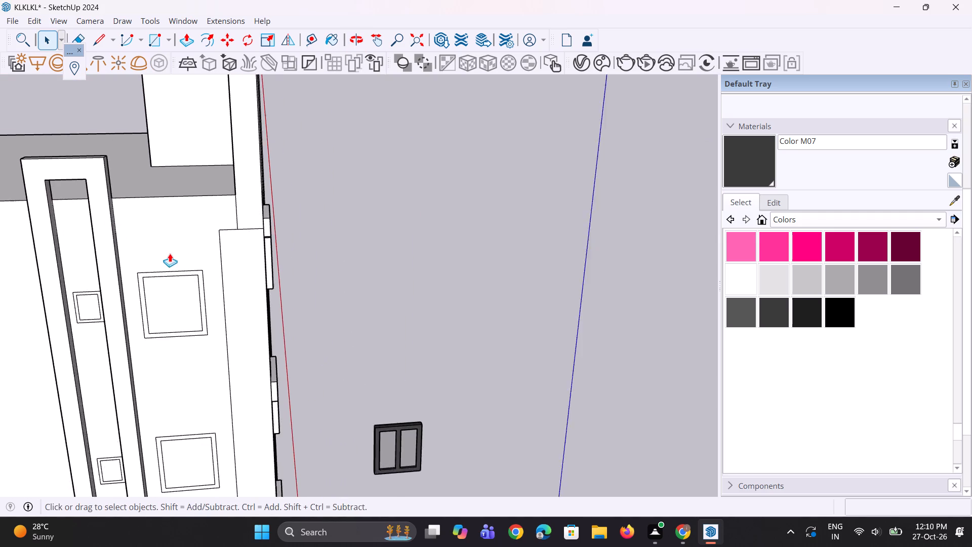
left_click(166, 306)
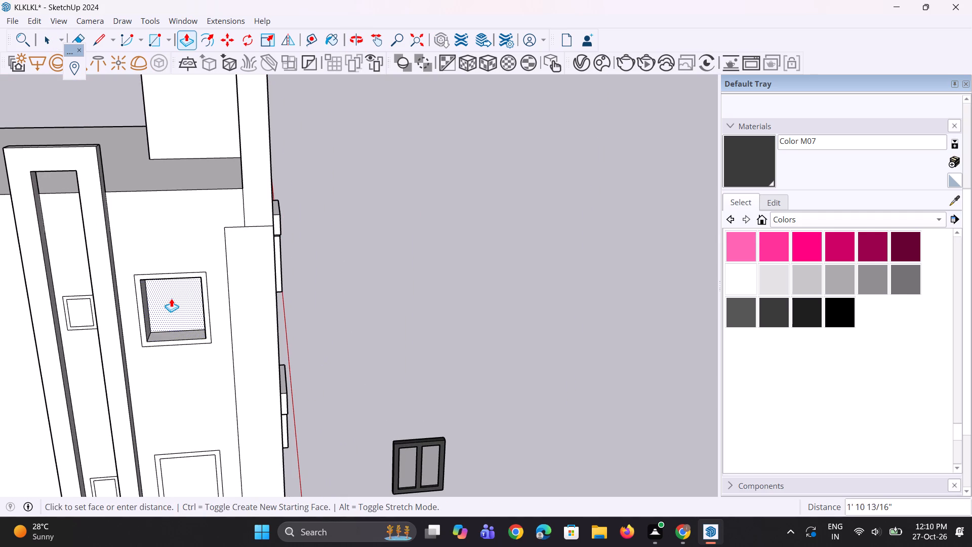
left_click(173, 294)
scroll(137, 193, "down", 5)
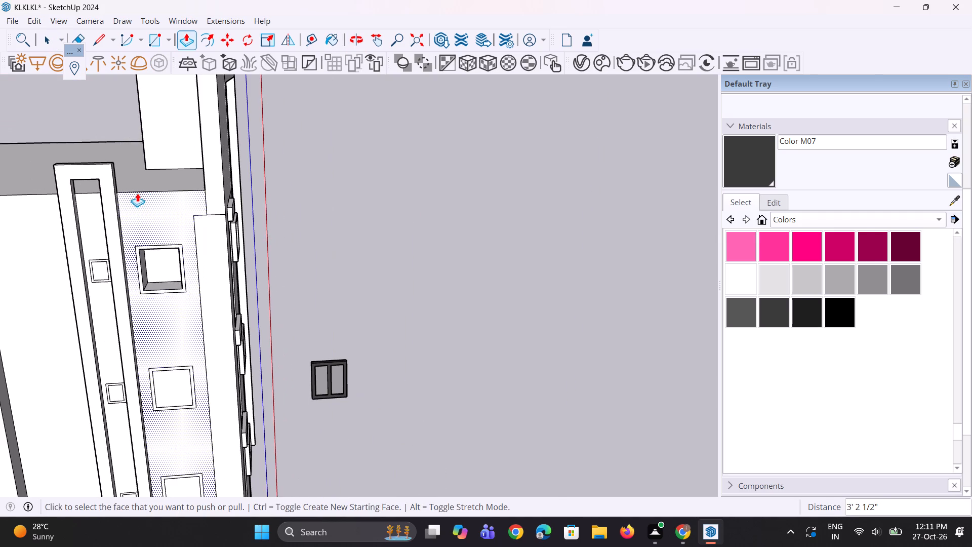
key("space")
scroll(161, 381, "up", 3)
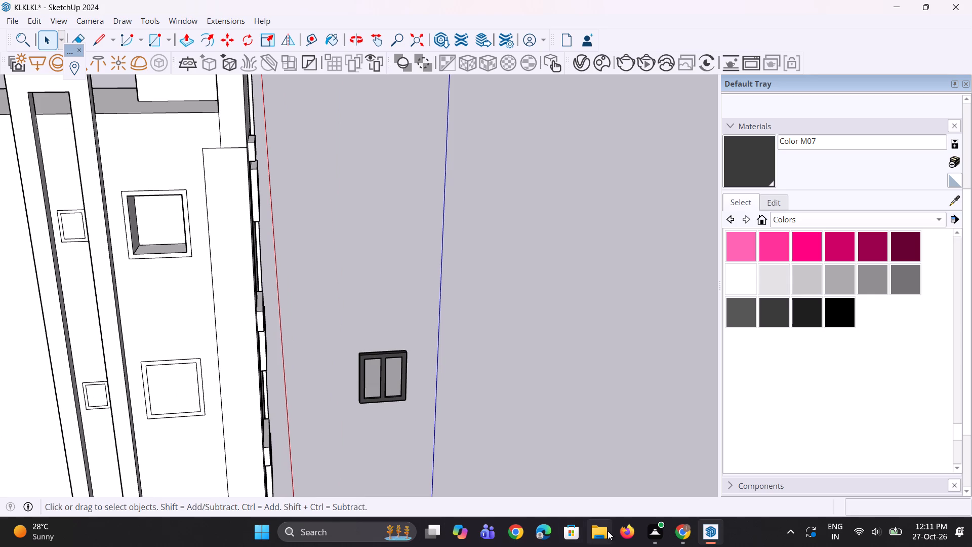
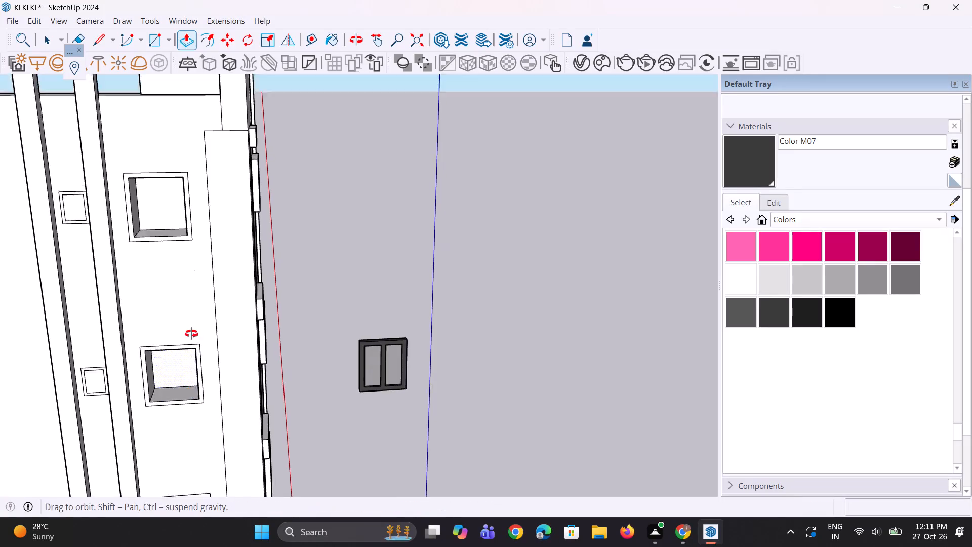
Push the inner faces of the two lowest window outlines in the corner column to the same depth as the openings above.
scroll(209, 297, "down", 3)
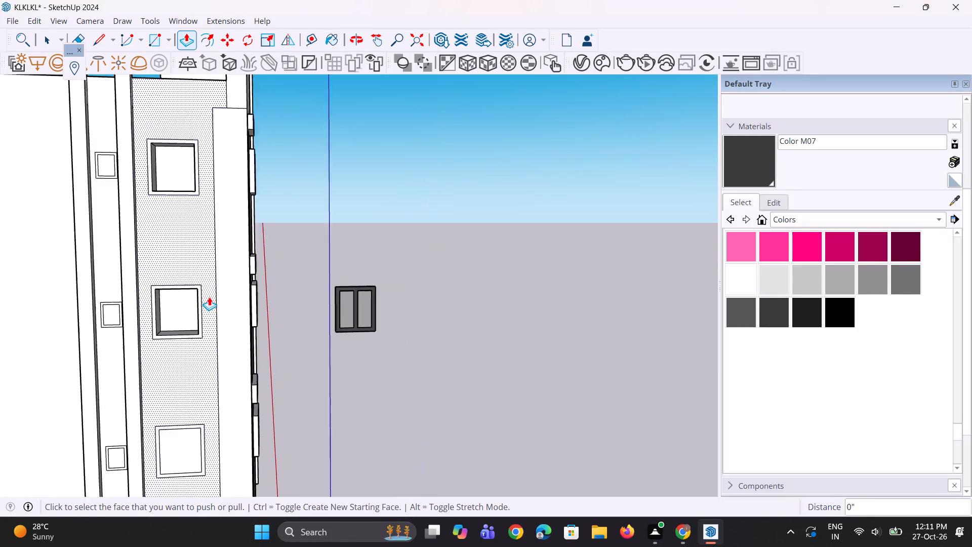
scroll(209, 297, "down", 7)
scroll(193, 408, "up", 8)
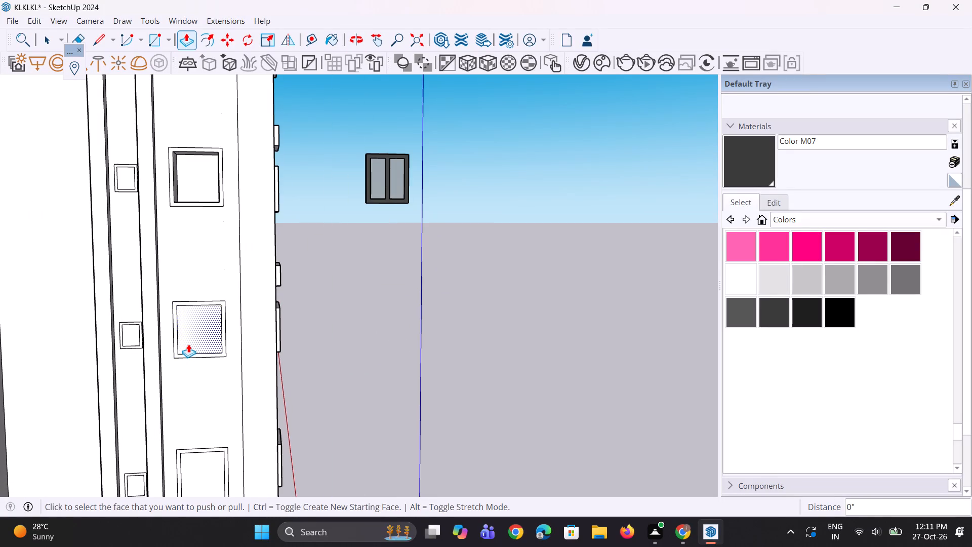
double_click(188, 344)
middle_click_drag(185, 346, 174, 364)
left_click(190, 475)
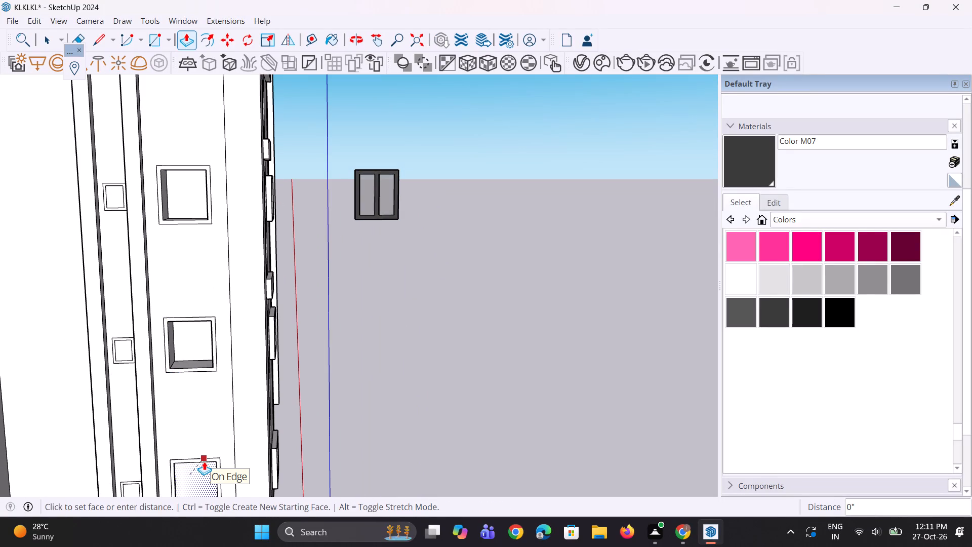
key("Escape")
scroll(198, 376, "down", 5)
middle_click_drag(226, 382, 224, 391)
scroll(189, 468, "up", 3)
left_click(201, 446)
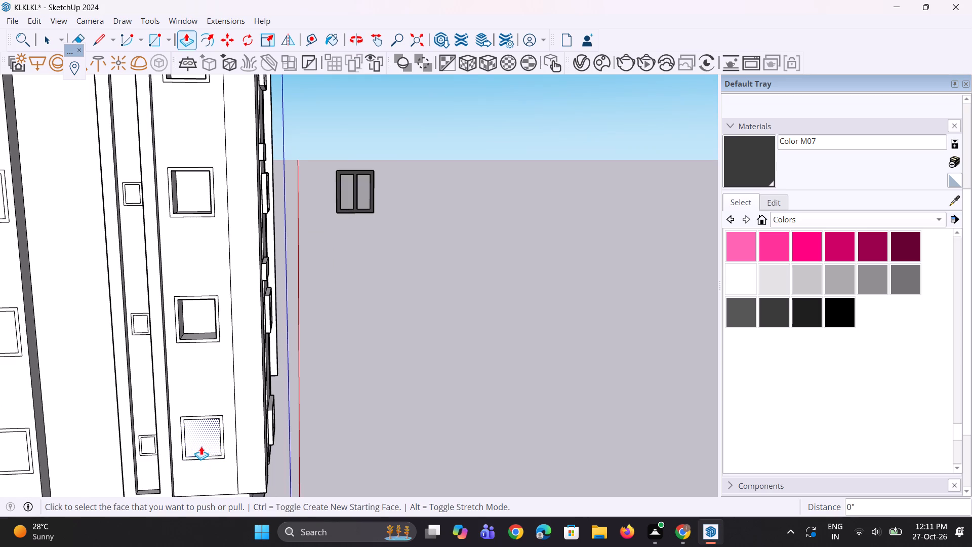
left_click(206, 436)
key("space")
key("space")
Move the grouped two-panel window from beside the building into the topmost recessed opening of the corner column.
scroll(283, 475, "down", 2)
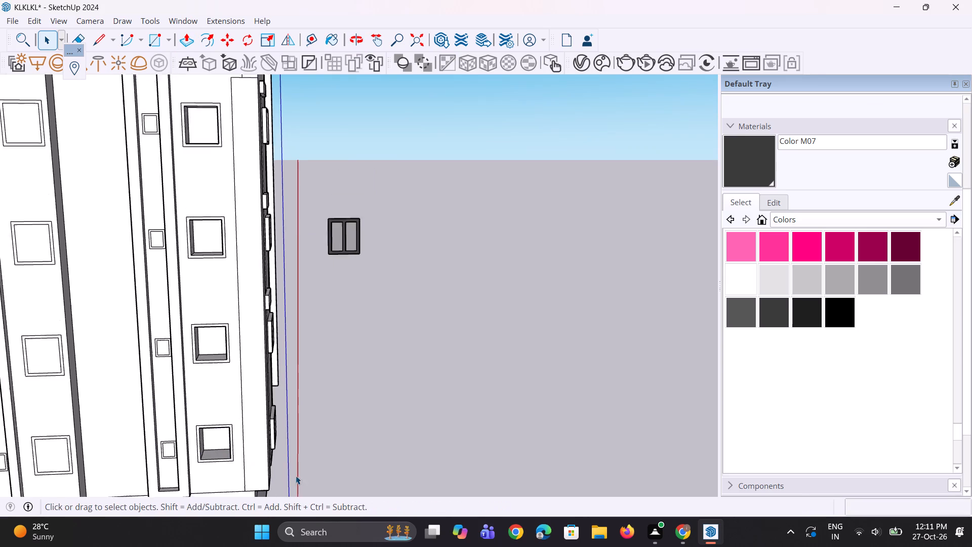
scroll(296, 476, "down", 2)
left_click(347, 267)
scroll(343, 288, "up", 5)
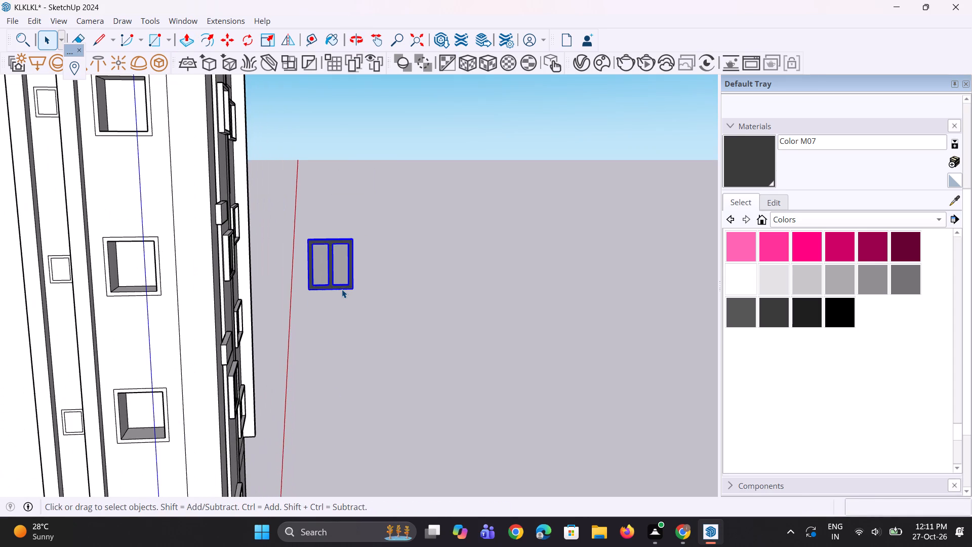
key("m")
scroll(348, 288, "up", 2)
left_click_drag(355, 291, 349, 311)
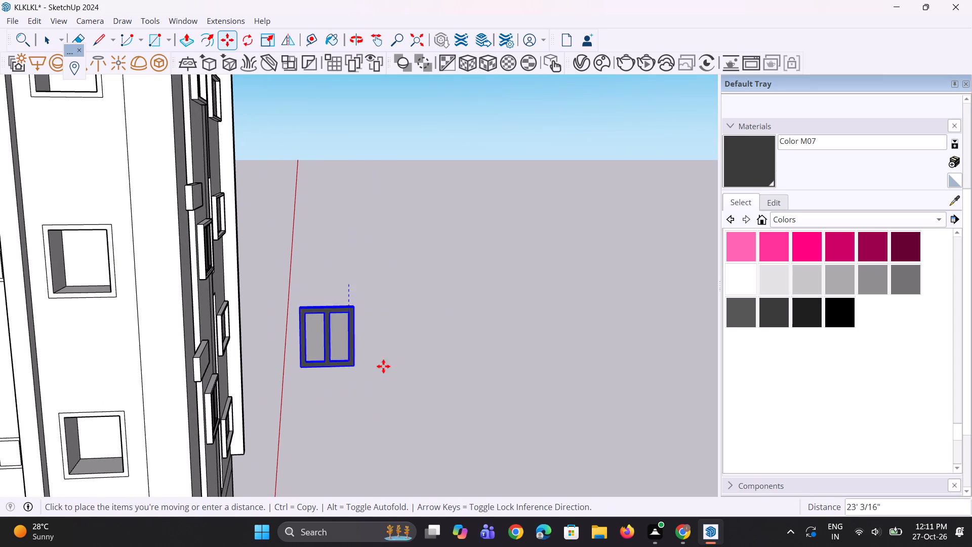
scroll(409, 377, "down", 5)
scroll(178, 148, "up", 3)
scroll(235, 325, "down", 4)
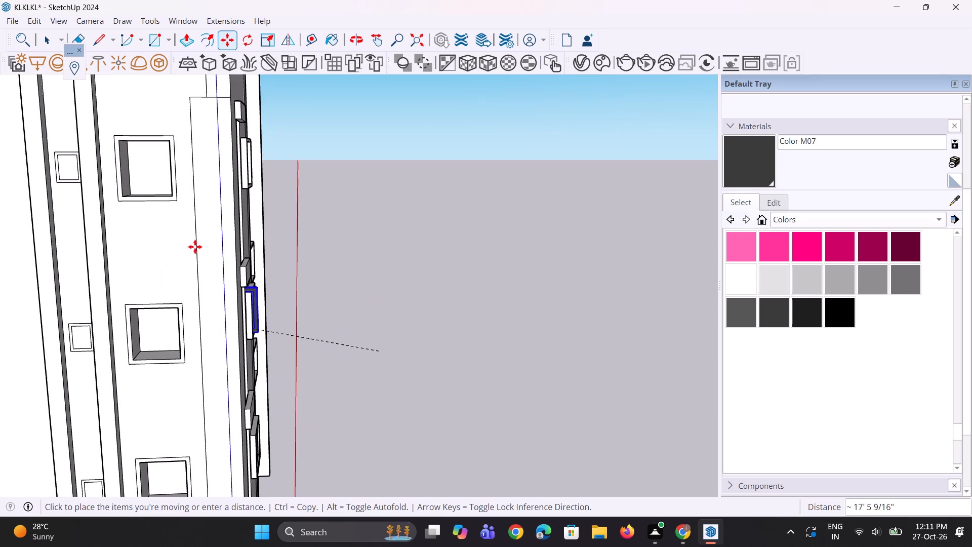
scroll(178, 205, "up", 3)
scroll(173, 164, "up", 3)
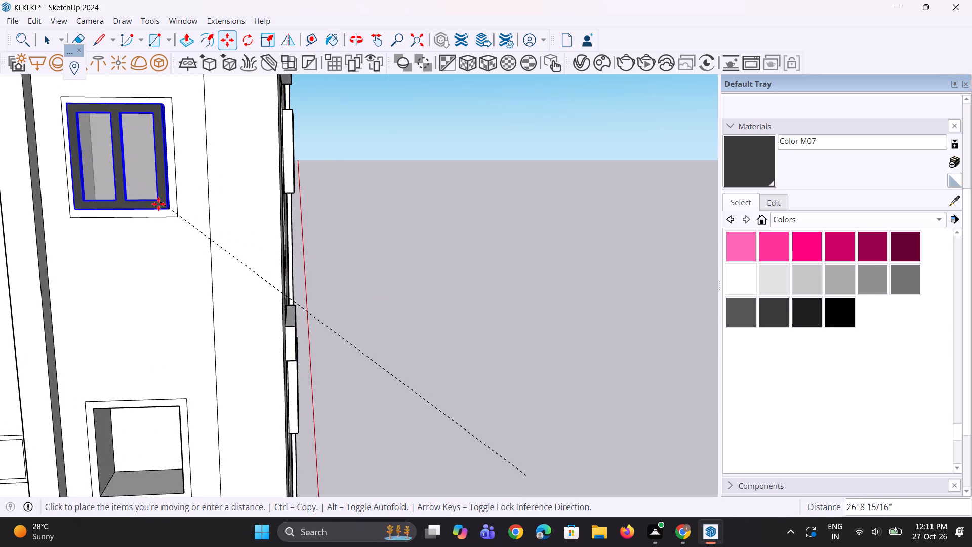
middle_click_drag(167, 204, 250, 301)
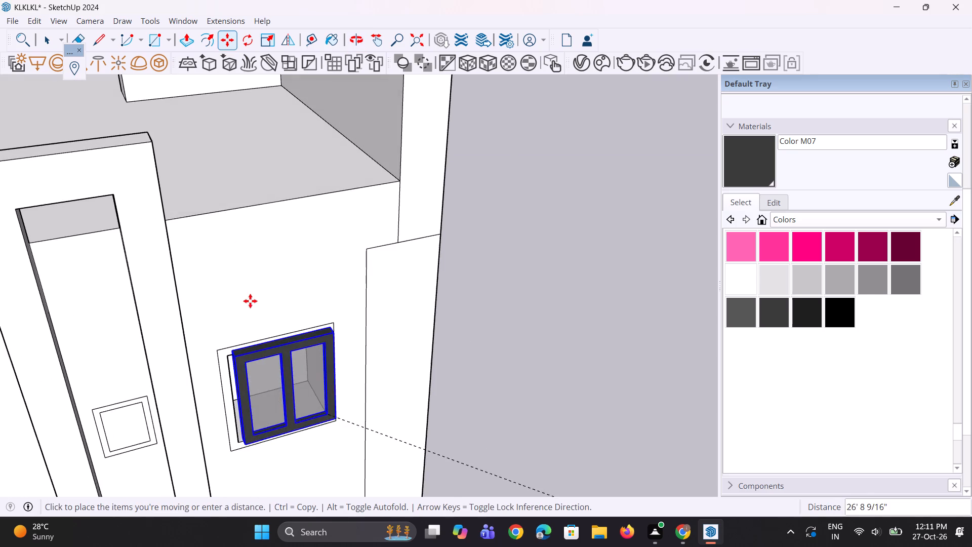
left_click(319, 412)
Shift the window group from its lower corner to the matching corner of the topmost opening, flush with the wall.
middle_click_drag(327, 394, 313, 373)
scroll(304, 381, "up", 2)
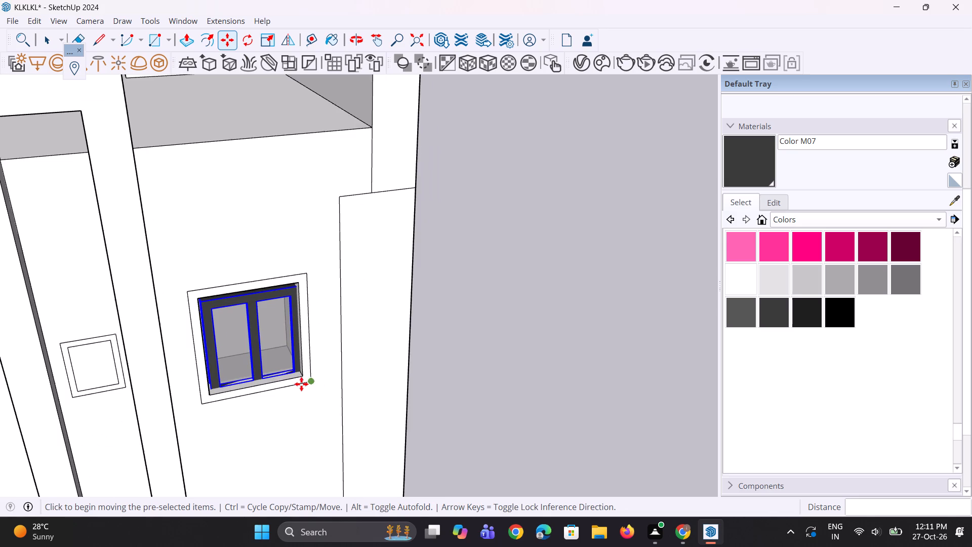
scroll(301, 384, "up", 6)
left_click(304, 375)
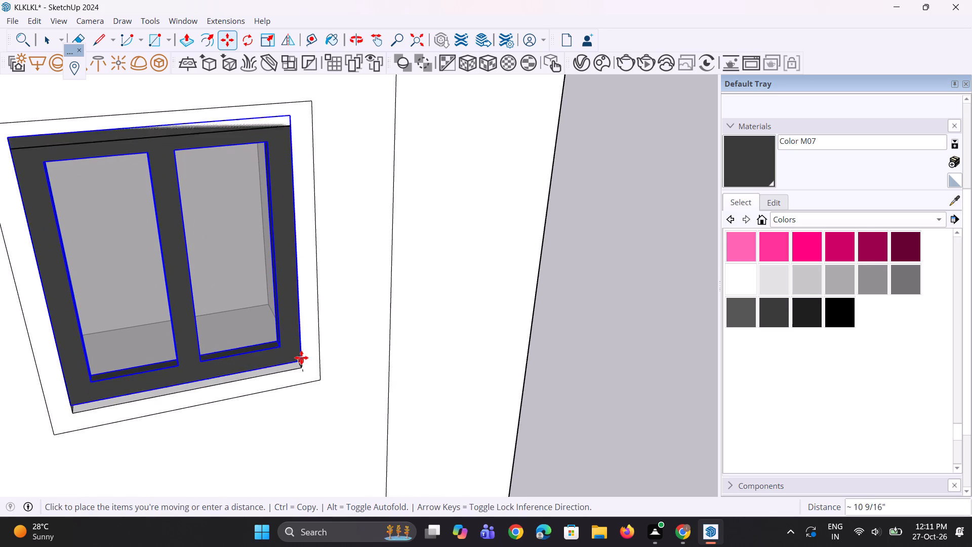
left_click(302, 363)
middle_click_drag(295, 371, 273, 402)
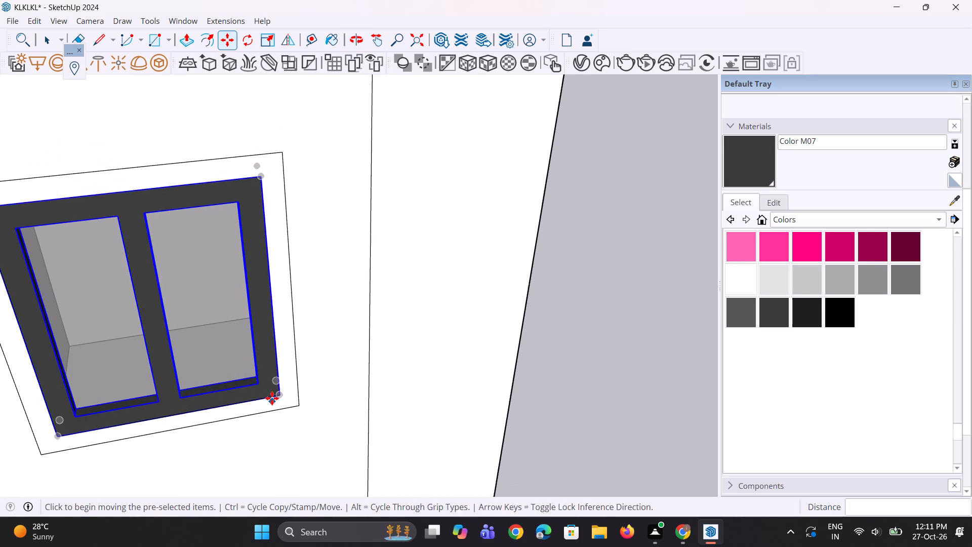
scroll(286, 379, "down", 4)
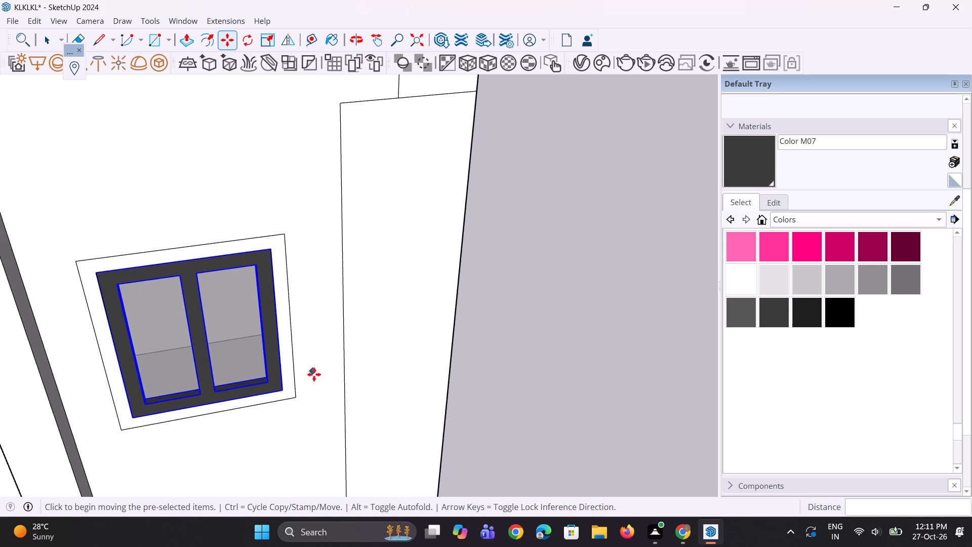
scroll(323, 376, "down", 2)
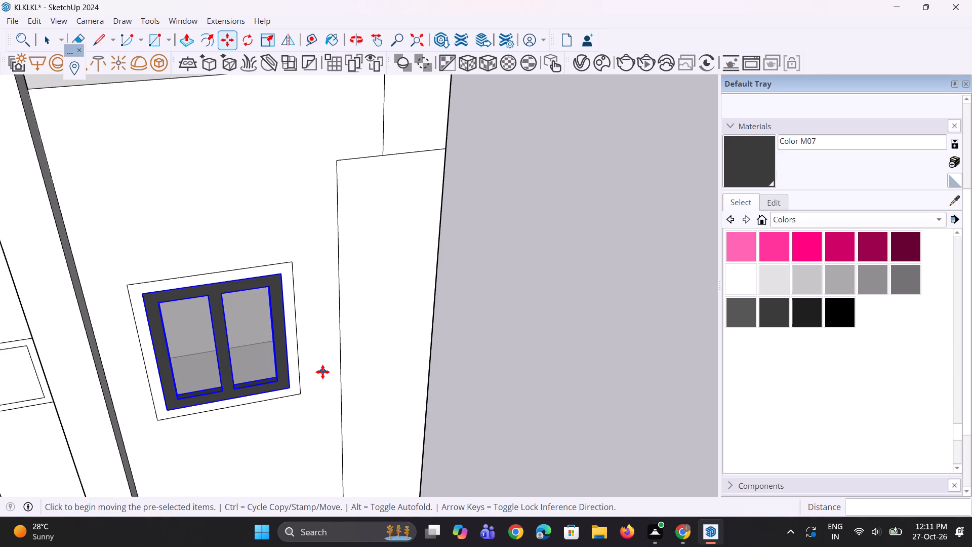
scroll(284, 333, "down", 8)
middle_click_drag(266, 328, 251, 303)
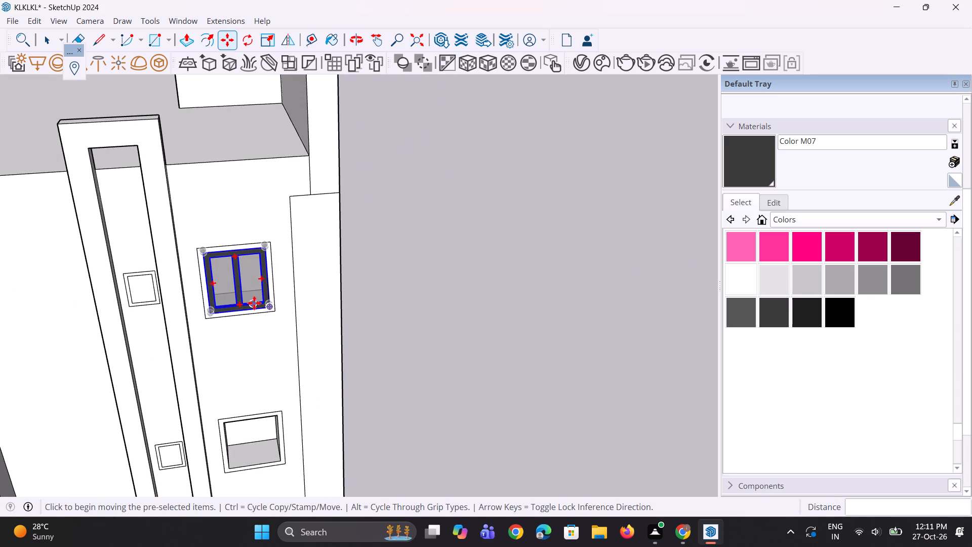
Copy the window group from the topmost opening 16' 7 3/4" down into the second opening, matching lower corners.
scroll(255, 303, "up", 2)
scroll(332, 351, "up", 3)
scroll(269, 346, "up", 3)
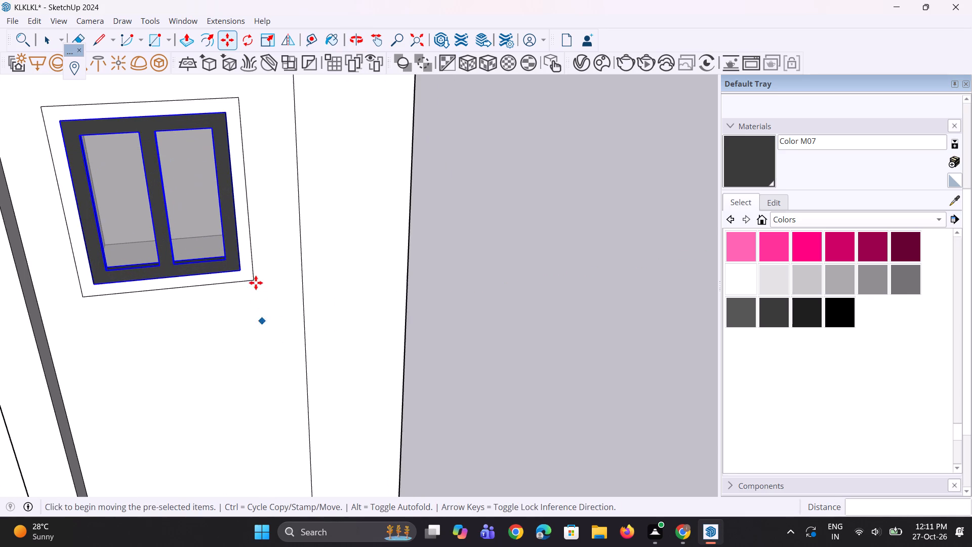
scroll(255, 281, "up", 1)
key("m")
scroll(238, 272, "up", 2)
left_click(238, 270, "ctrl")
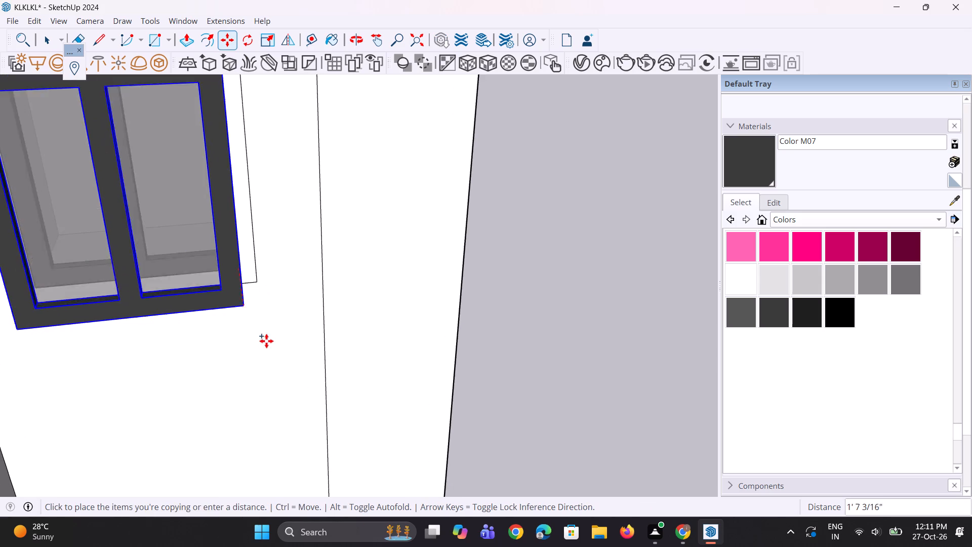
scroll(266, 329, "down", 9)
scroll(240, 272, "down", 5)
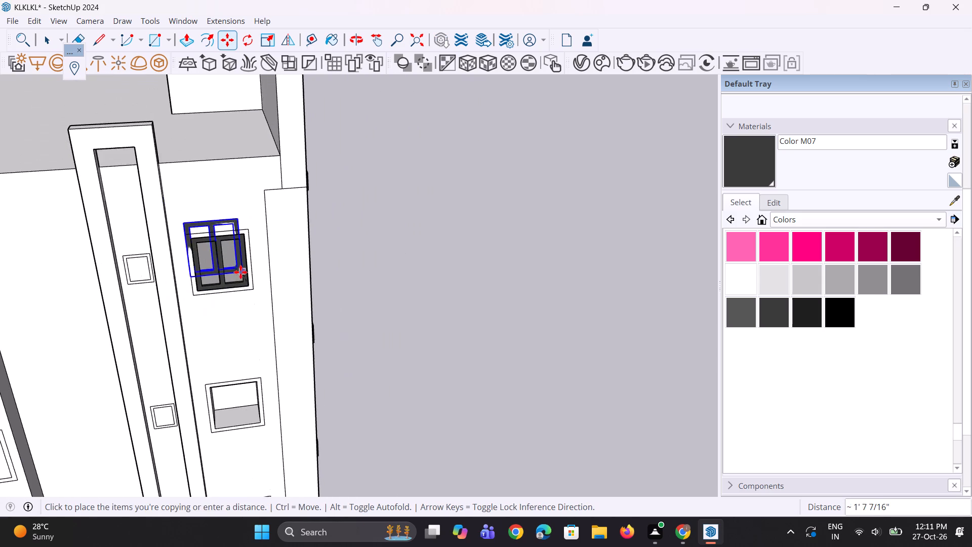
scroll(255, 427, "up", 7)
left_click(255, 427)
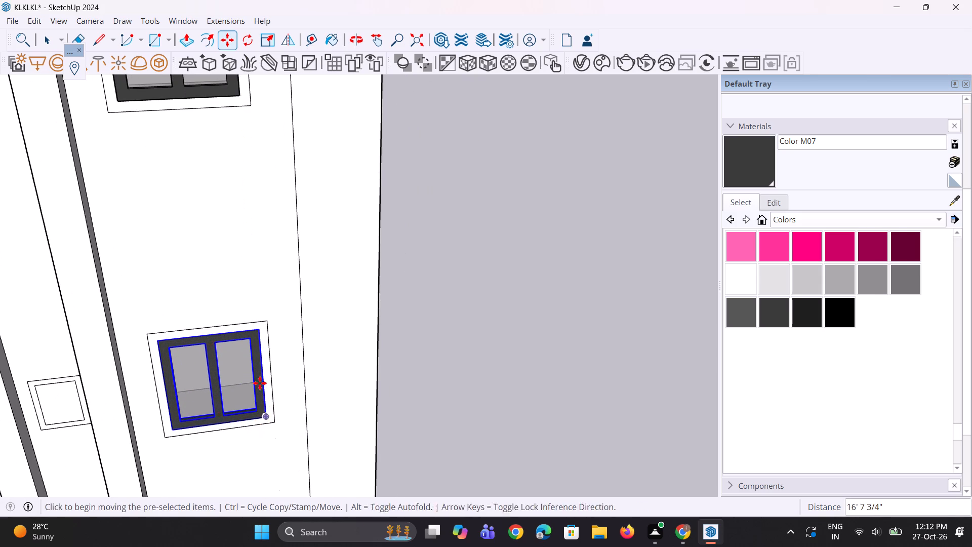
Copy the window group from the second opening 16' 7 3/4" down into the third opening of the corner column.
scroll(226, 219, "down", 4)
scroll(252, 181, "up", 1)
scroll(254, 174, "down", 9)
scroll(238, 337, "up", 12)
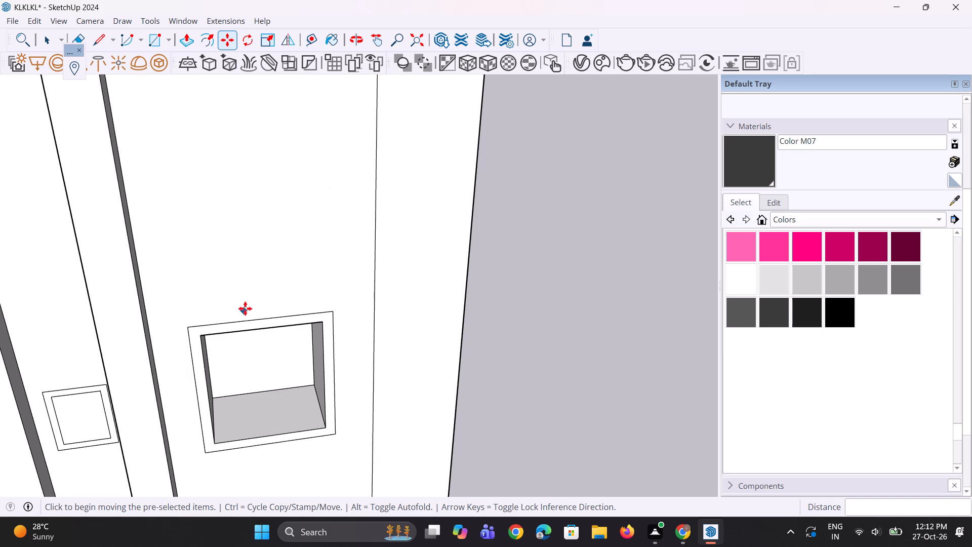
scroll(279, 272, "down", 2)
scroll(291, 321, "down", 4)
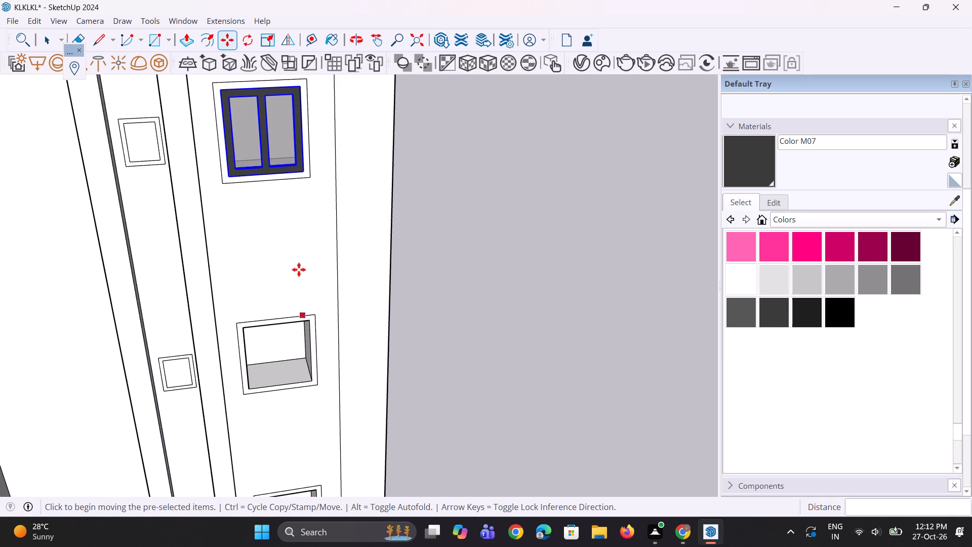
scroll(302, 210, "up", 2)
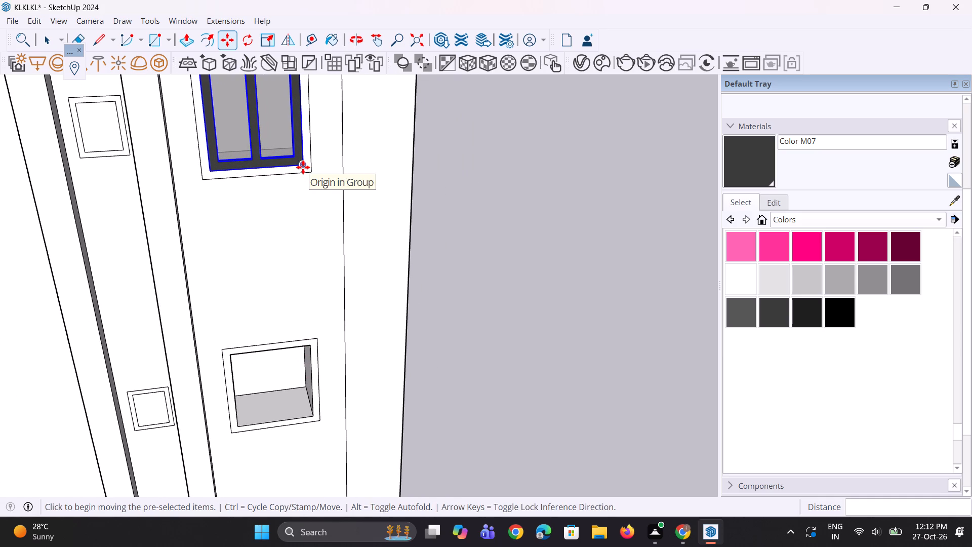
left_click(303, 167)
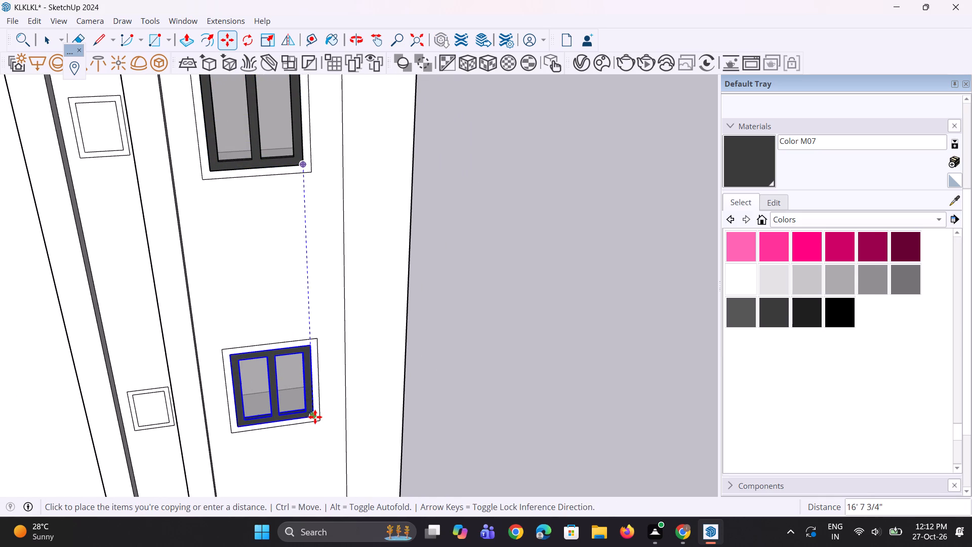
left_click(313, 417)
Copy the window group from the third opening down into the lowest opening, matching its lower corner, and clear the selection.
scroll(314, 211, "down", 11)
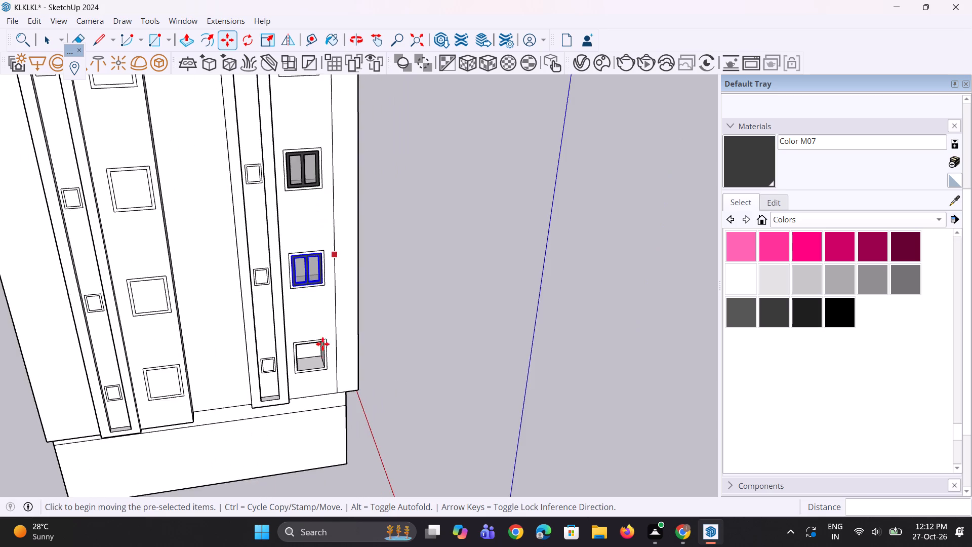
scroll(320, 356, "up", 13)
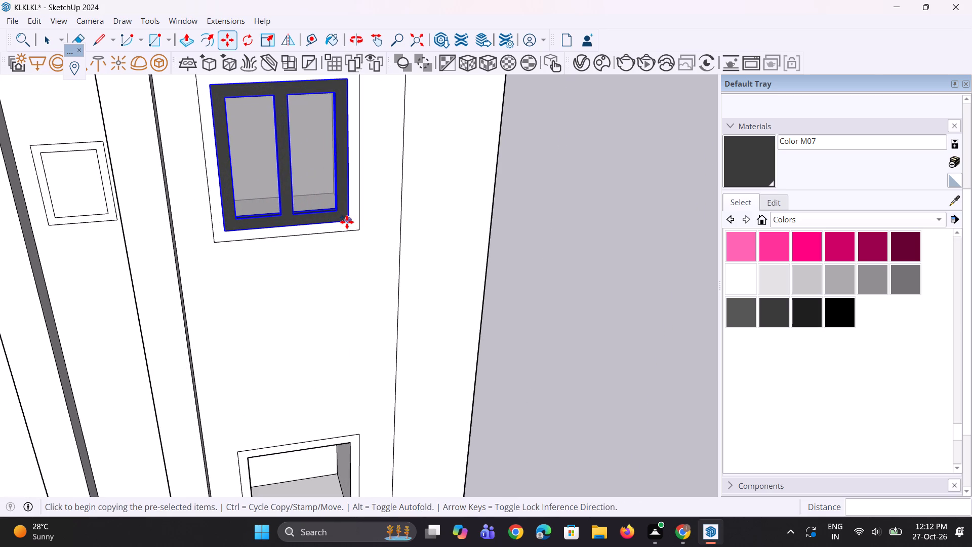
left_click(347, 222)
scroll(351, 259, "down", 6)
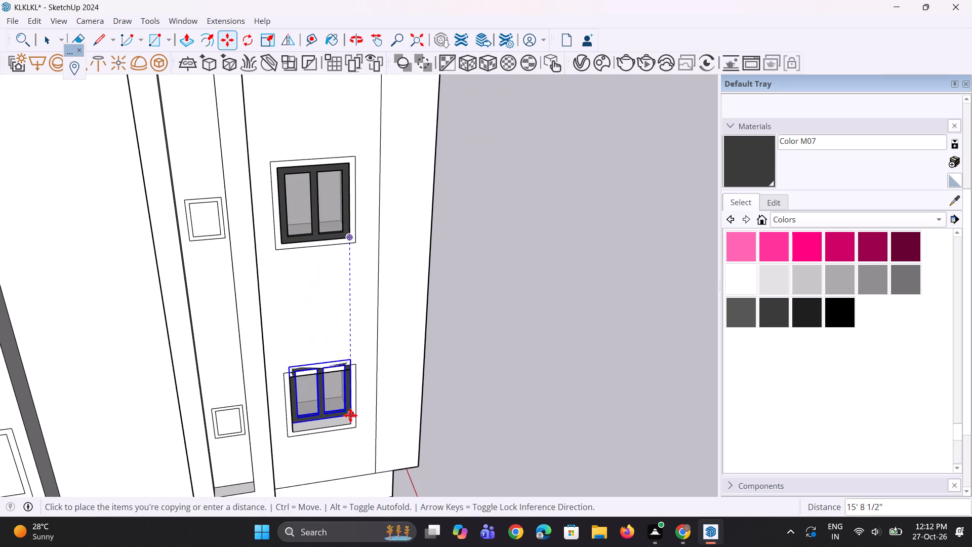
left_click(352, 425)
middle_click_drag(349, 423, 343, 420)
key("space")
key("space")
left_click(494, 421)
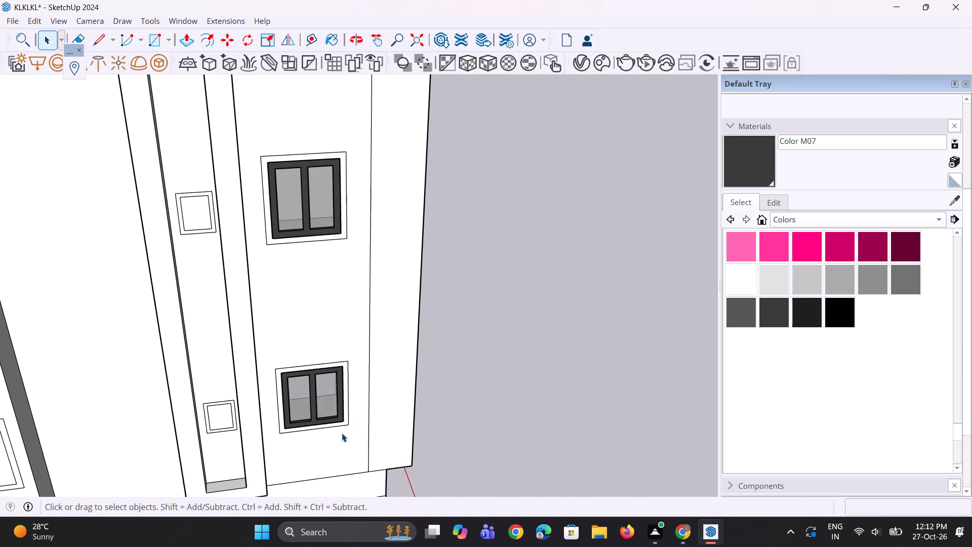
Pull the border face around the lowest window of the corner column 5 1/2" out from the wall as a new face.
scroll(340, 434, "up", 9)
key("p")
left_click(355, 406)
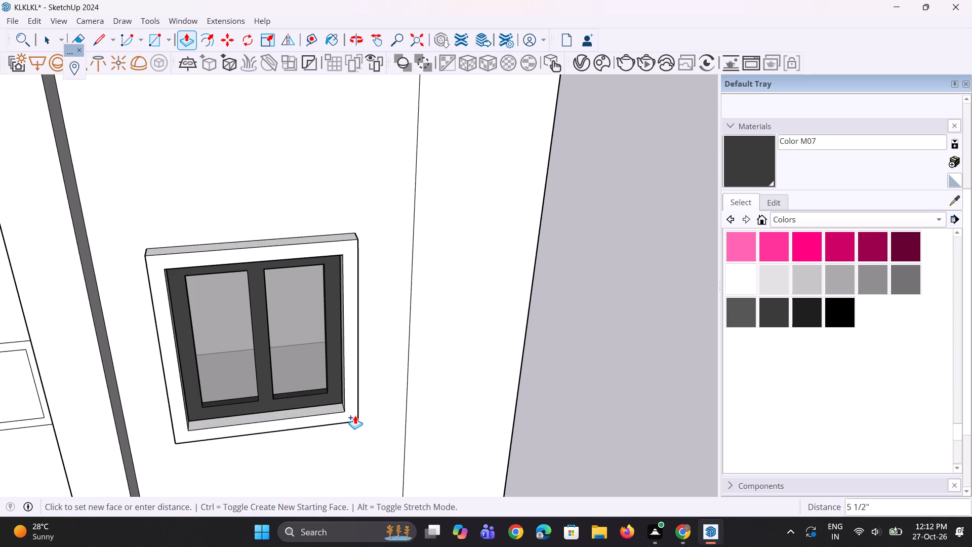
left_click(355, 415)
Pull the border faces around the three upper windows of the corner column out by the same 5 1/2".
scroll(363, 476, "down", 11)
scroll(361, 214, "up", 7)
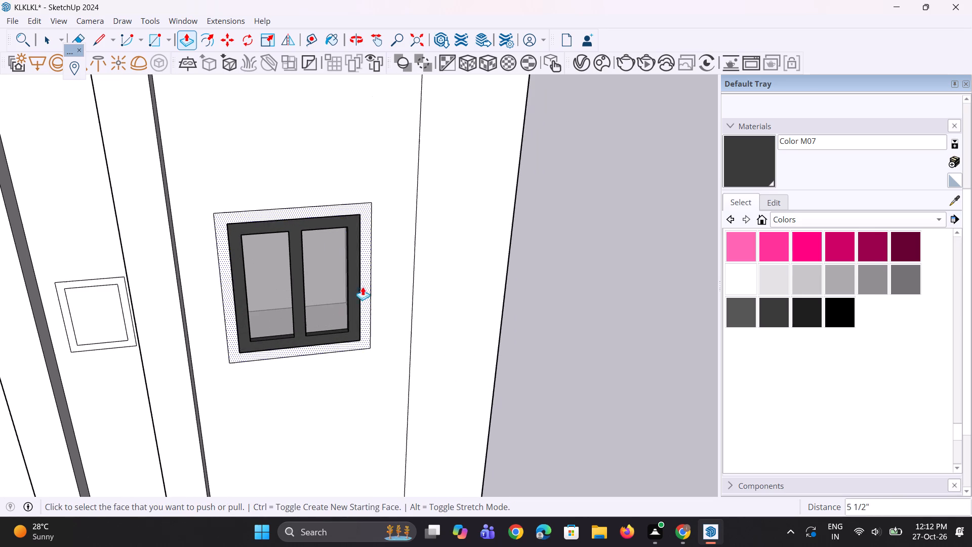
double_click(371, 293)
scroll(345, 367, "down", 4)
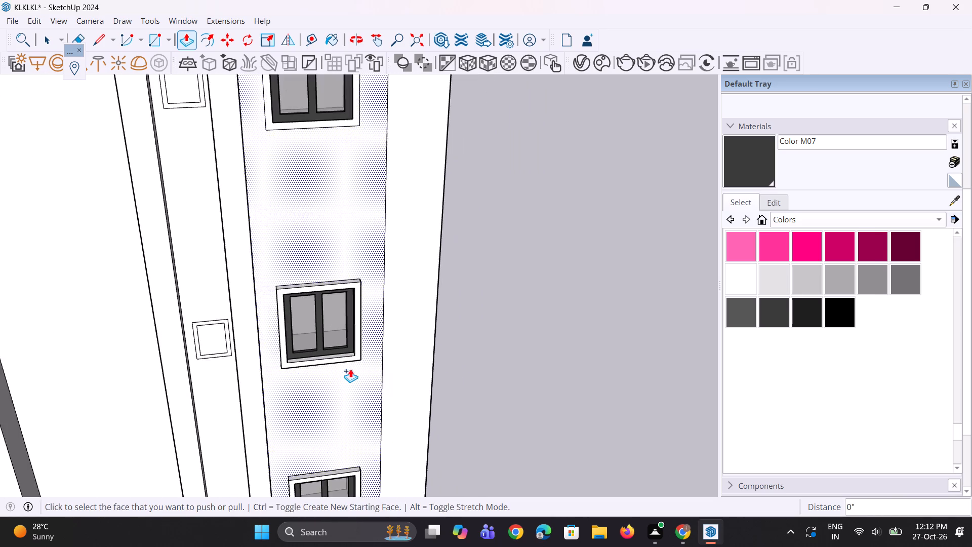
scroll(350, 369, "down", 8)
scroll(371, 172, "up", 6)
double_click(348, 218)
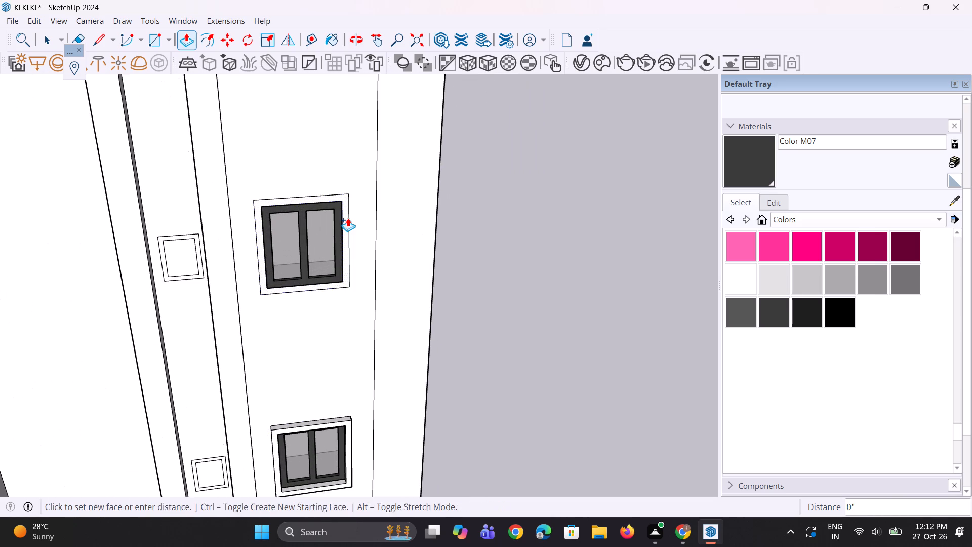
scroll(331, 293, "down", 11)
scroll(338, 171, "up", 2)
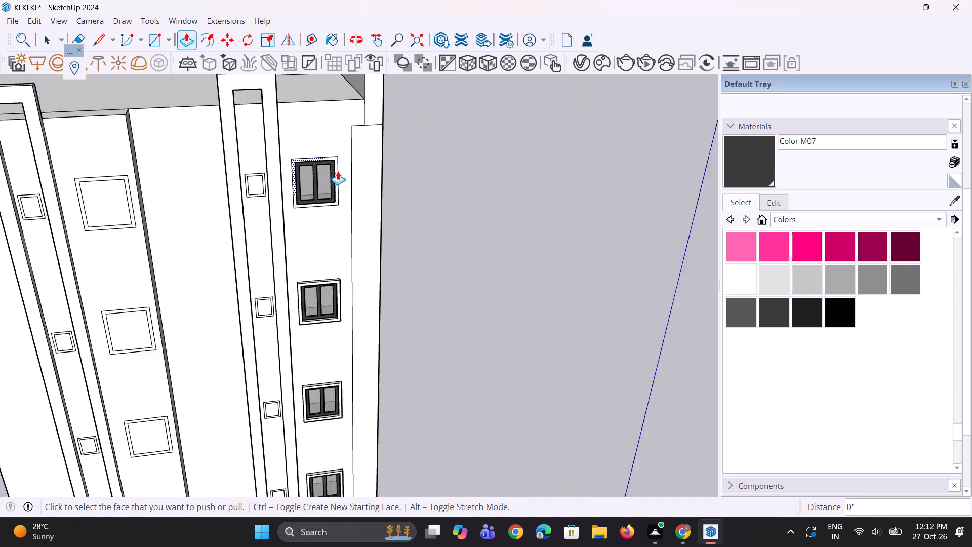
scroll(338, 171, "up", 4)
double_click(337, 171)
Enlarge the raised surround of the corner column's top window by 2" on each of its four outer sides.
scroll(357, 216, "up", 1)
middle_click_drag(357, 216, 293, 232)
scroll(263, 216, "up", 15)
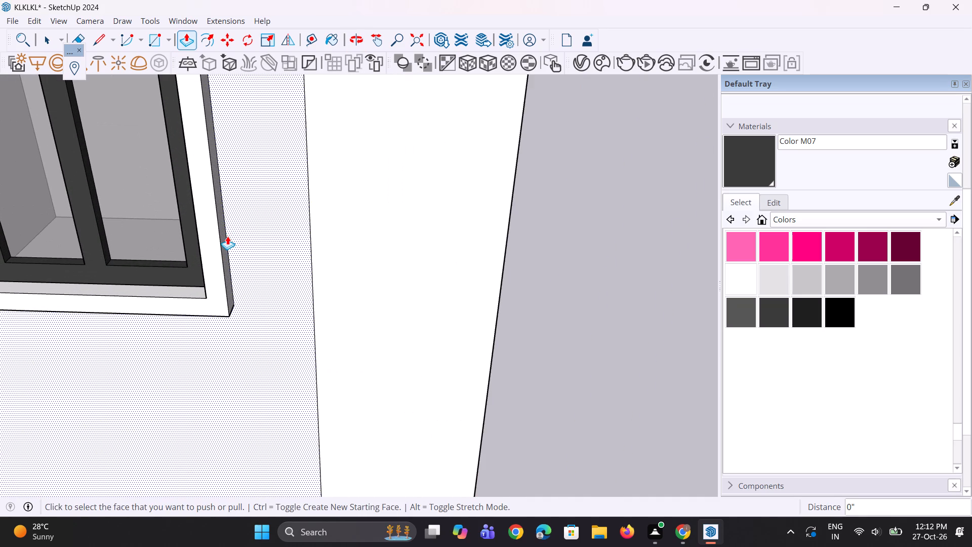
left_click(227, 238)
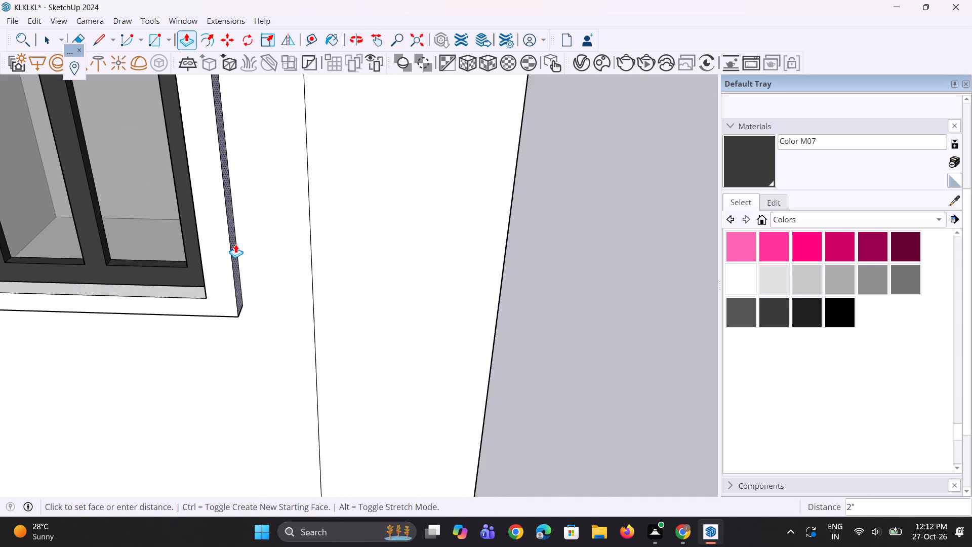
left_click(235, 244)
middle_click_drag(244, 273, 323, 260)
scroll(323, 260, "up", 1)
scroll(329, 316, "down", 5)
middle_click_drag(71, 283, 128, 284)
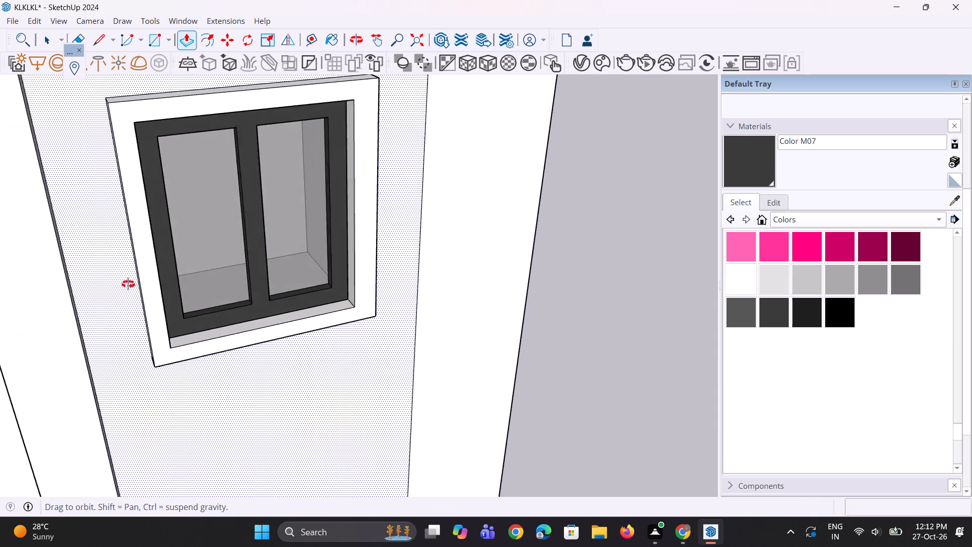
middle_click_drag(128, 284, 167, 287)
scroll(176, 287, "up", 3)
double_click(196, 283)
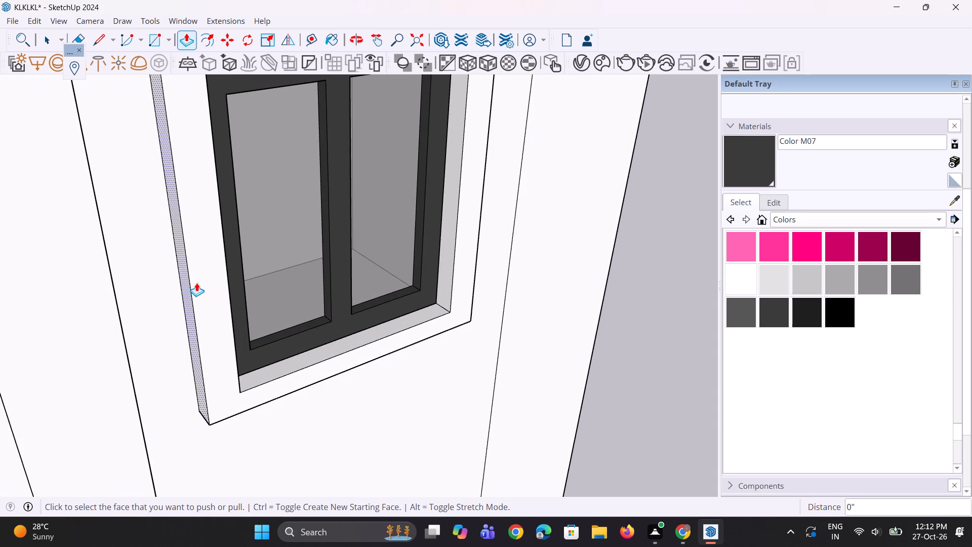
middle_click_drag(198, 278, 181, 347)
double_click(178, 150)
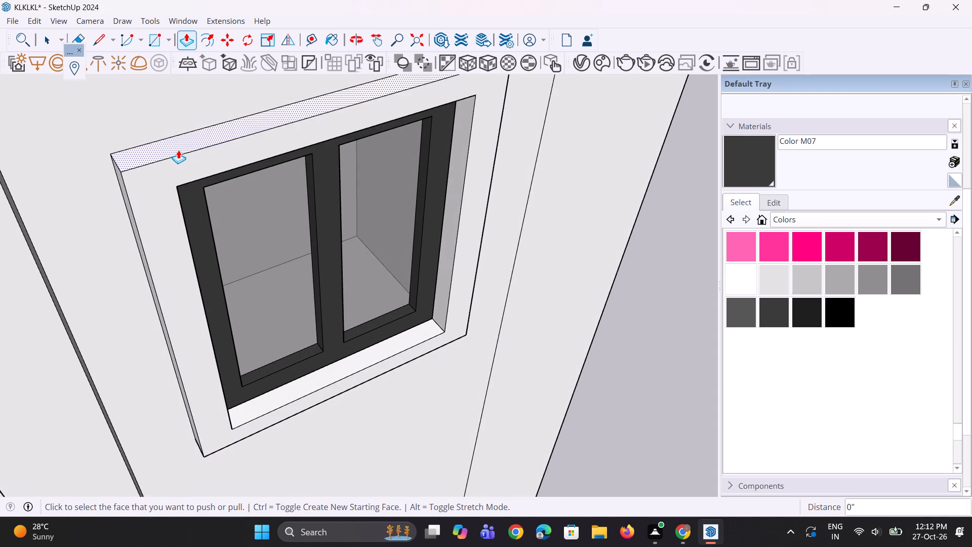
scroll(178, 301, "down", 6)
middle_click_drag(237, 314, 191, 132)
scroll(185, 200, "up", 4)
middle_click_drag(192, 197, 204, 114)
scroll(266, 114, "up", 2)
double_click(283, 112)
scroll(280, 127, "down", 2)
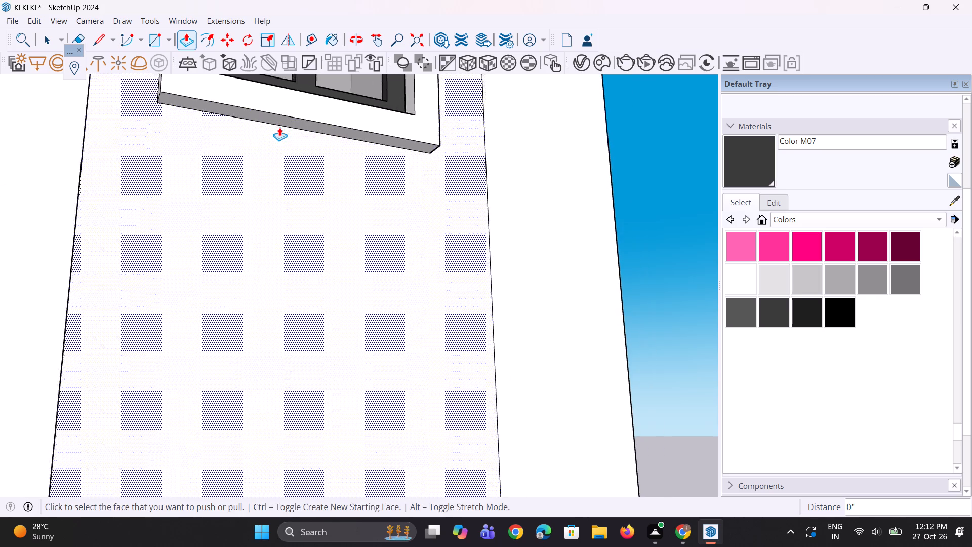
Enlarge the second window's raised surround by the same 2" on all four outer sides.
scroll(279, 127, "down", 9)
scroll(197, 359, "up", 10)
scroll(236, 383, "up", 2)
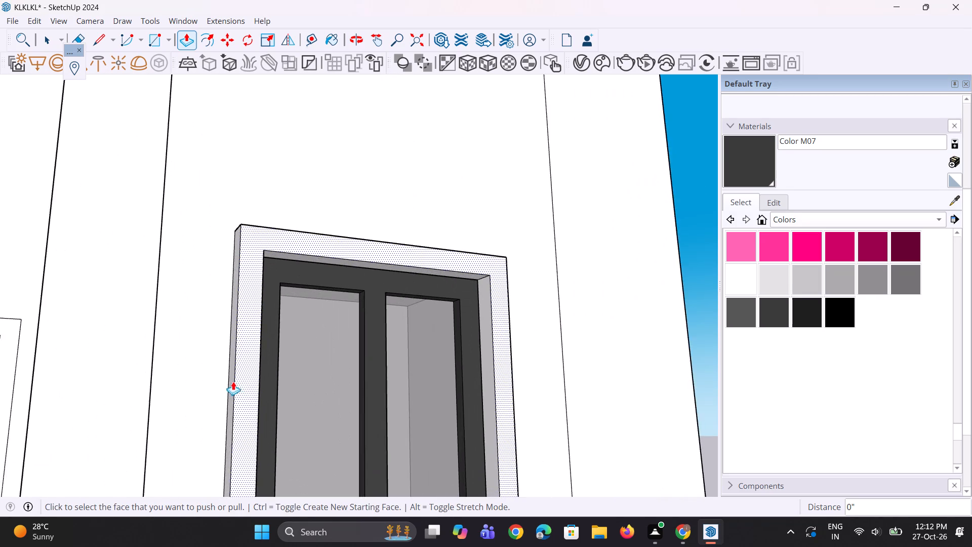
scroll(233, 381, "up", 1)
double_click(231, 379)
middle_click_drag(306, 266, 263, 375)
scroll(276, 357, "up", 2)
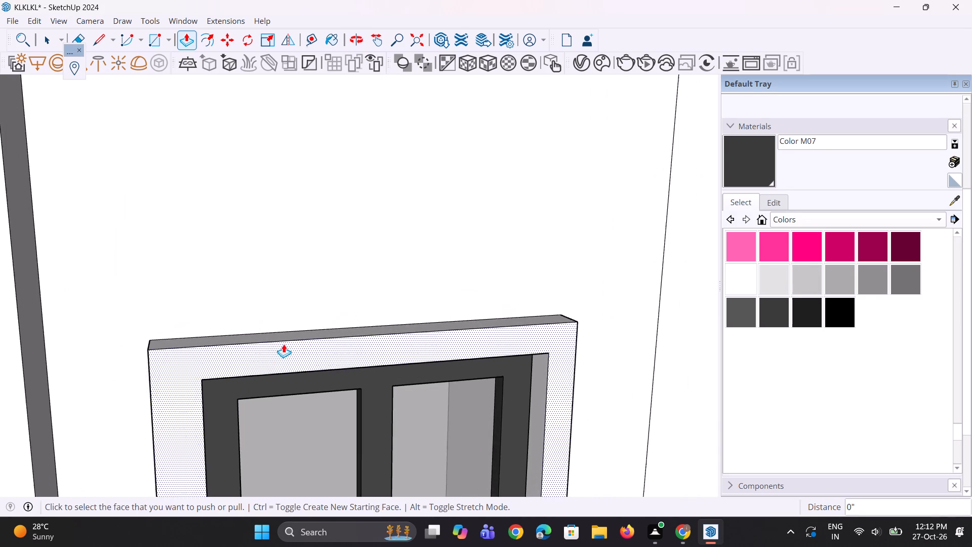
double_click(288, 333)
middle_click_drag(432, 353, 184, 267)
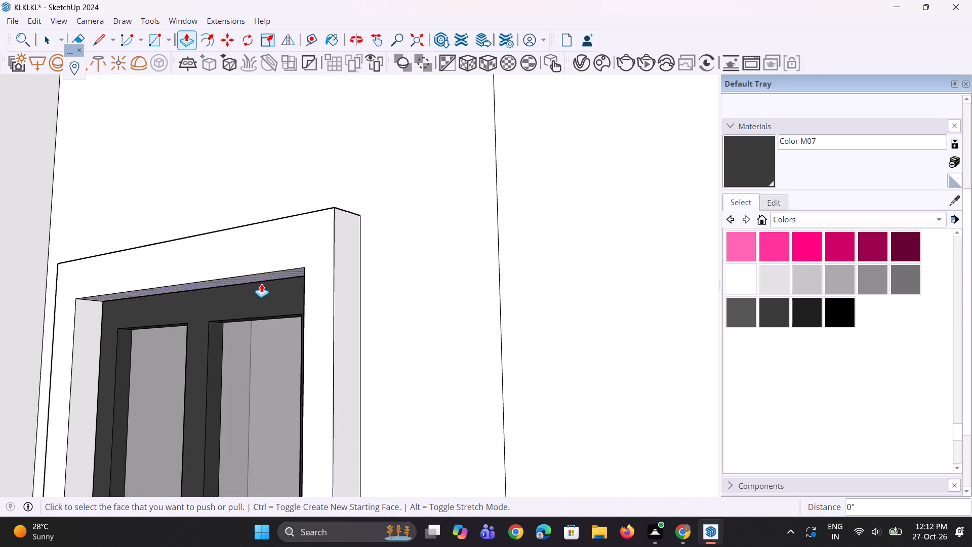
double_click(341, 283)
scroll(290, 231, "down", 11)
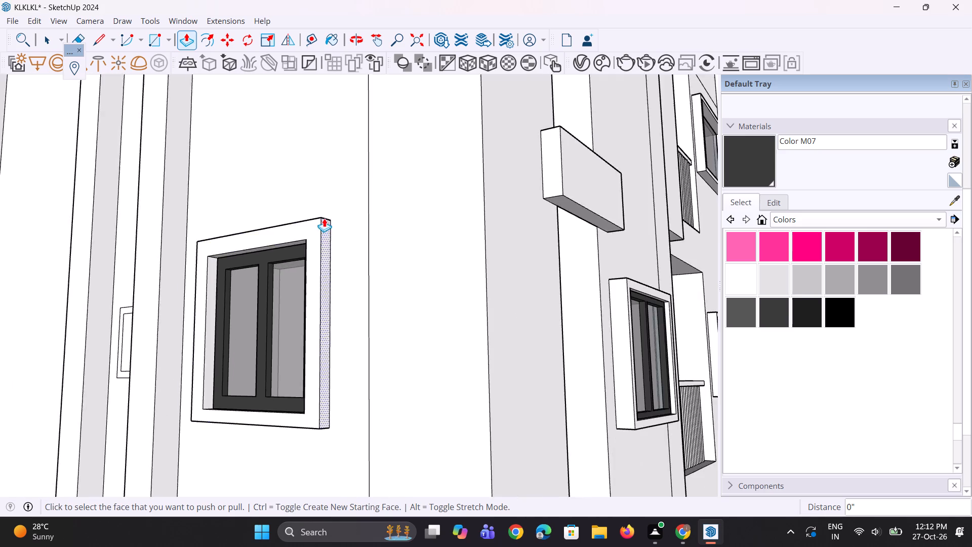
scroll(324, 218, "down", 5)
middle_click_drag(299, 249, 292, 180)
scroll(269, 246, "up", 4)
double_click(275, 244)
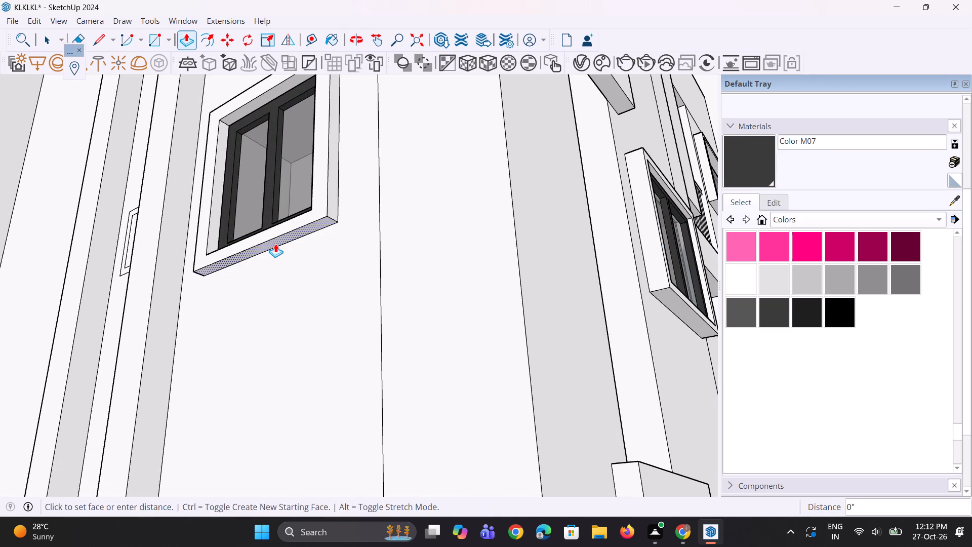
Enlarge the third window's raised surround by the same 2" on all four outer sides.
scroll(272, 232, "down", 10)
scroll(271, 368, "up", 3)
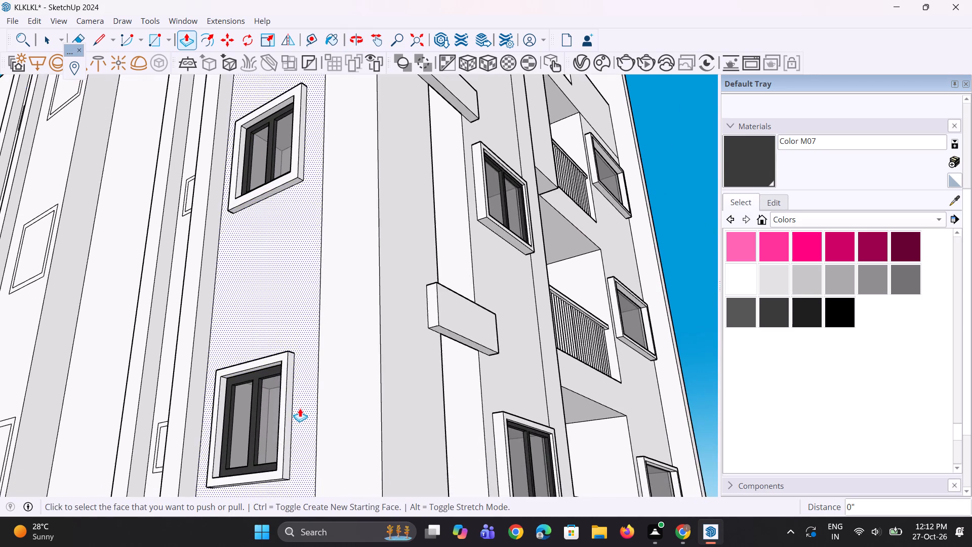
scroll(300, 408, "up", 3)
double_click(288, 392)
middle_click_drag(279, 351, 374, 426)
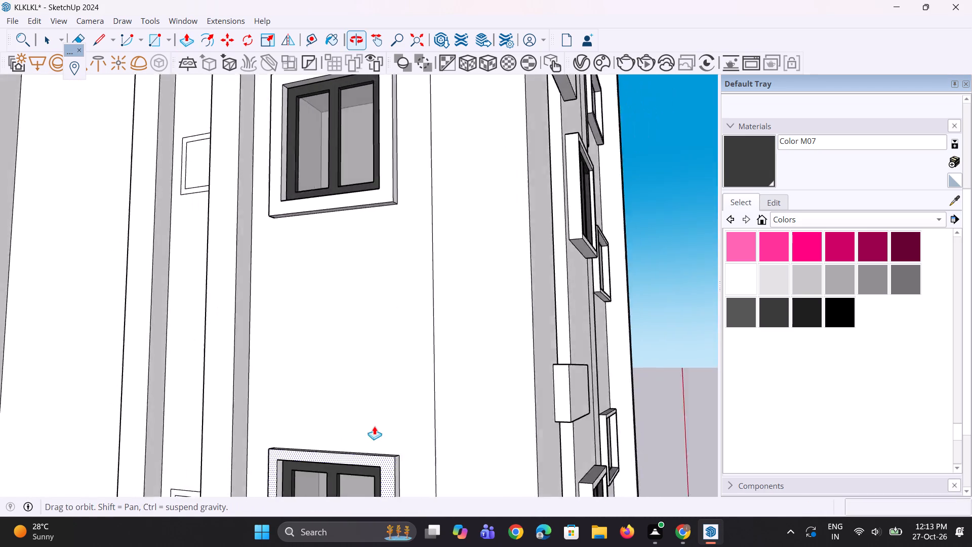
middle_click_drag(374, 426, 372, 426)
scroll(275, 327, "down", 6)
middle_click_drag(283, 413, 298, 457)
scroll(350, 471, "up", 7)
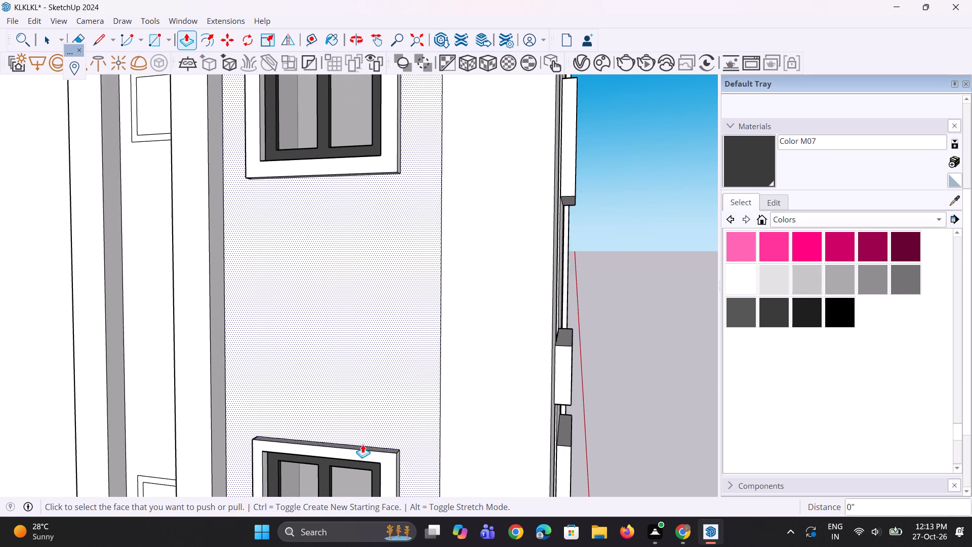
scroll(352, 449, "up", 8)
double_click(350, 447)
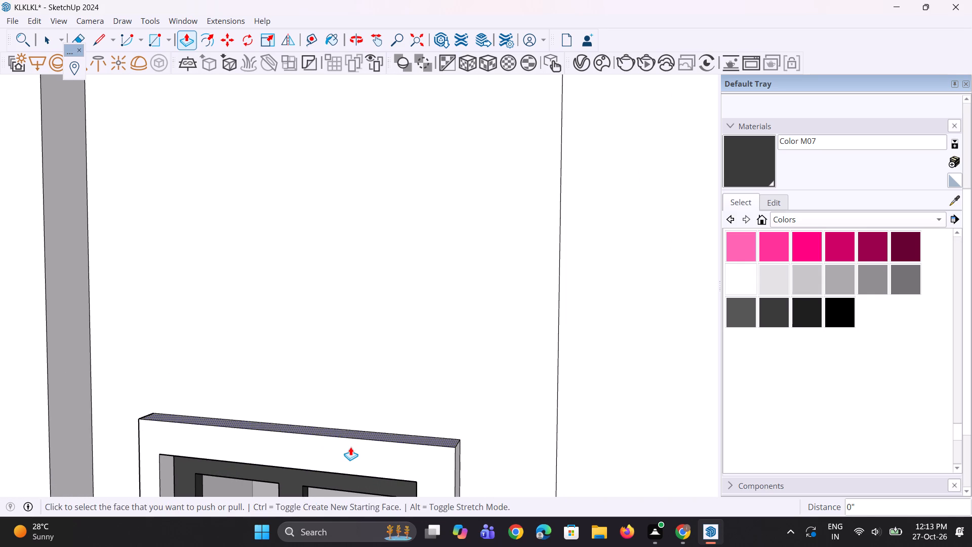
middle_click_drag(307, 439, 504, 315)
scroll(375, 399, "up", 2)
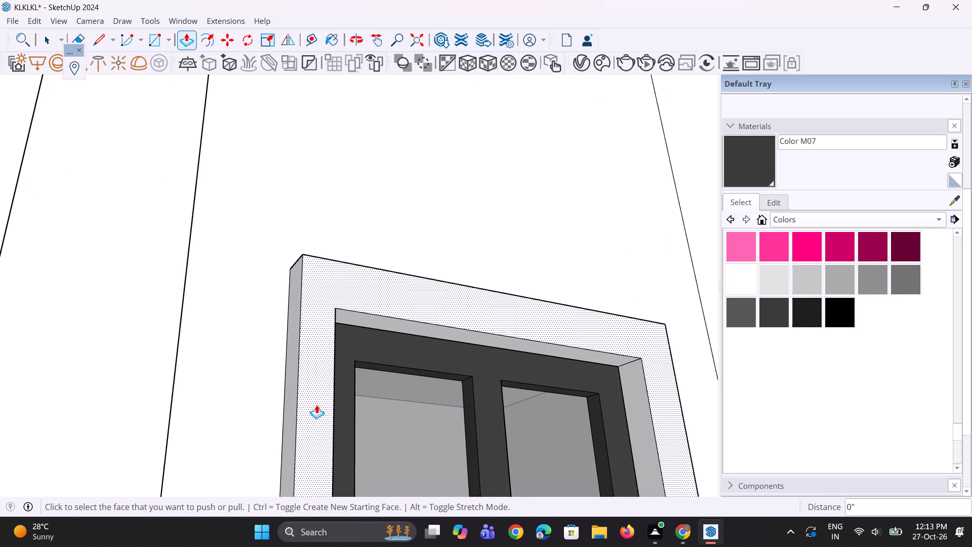
double_click(289, 397)
scroll(219, 257, "down", 10)
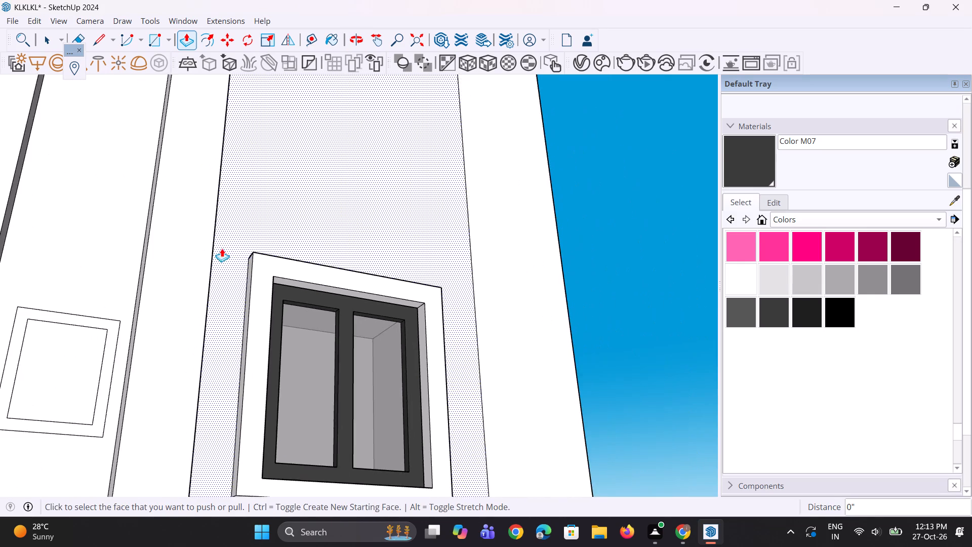
scroll(222, 248, "down", 4)
middle_click_drag(273, 360, 286, 281)
scroll(285, 289, "up", 1)
scroll(322, 242, "up", 4)
double_click(340, 229)
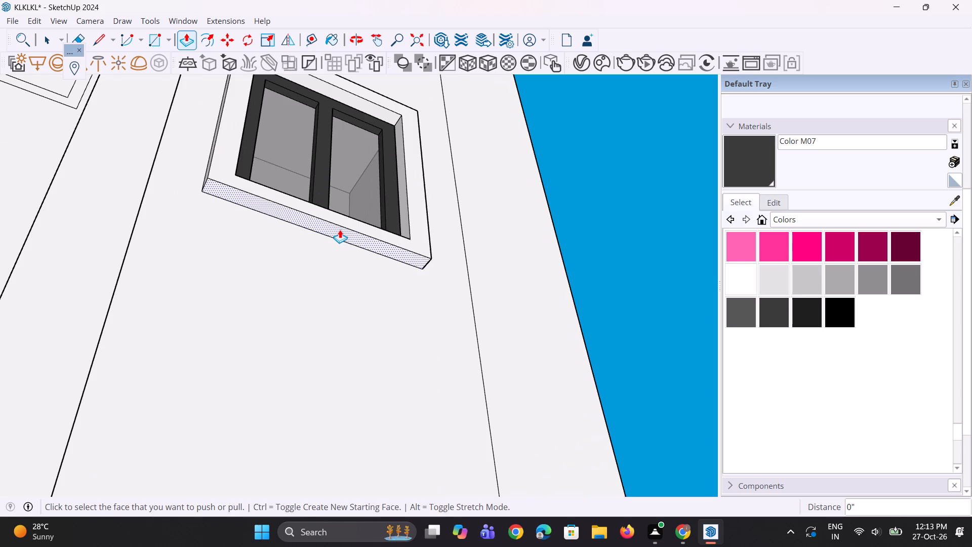
Clear the selection and pull the front face of the third window's surround 9/16" further out.
middle_click_drag(308, 268, 282, 386)
scroll(304, 351, "down", 6)
middle_click_drag(280, 407, 263, 482)
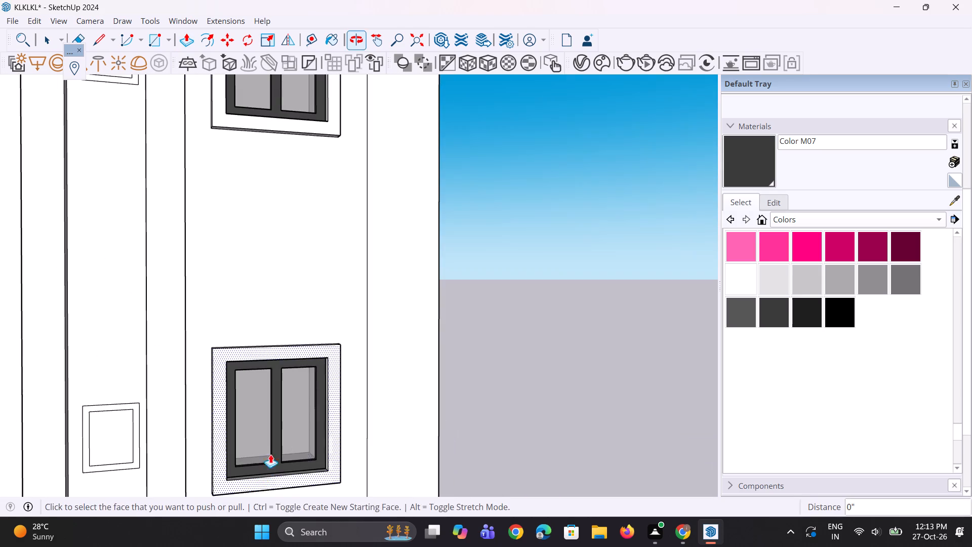
key("space")
key("space")
left_click(495, 379)
middle_click_drag(294, 376, 346, 411)
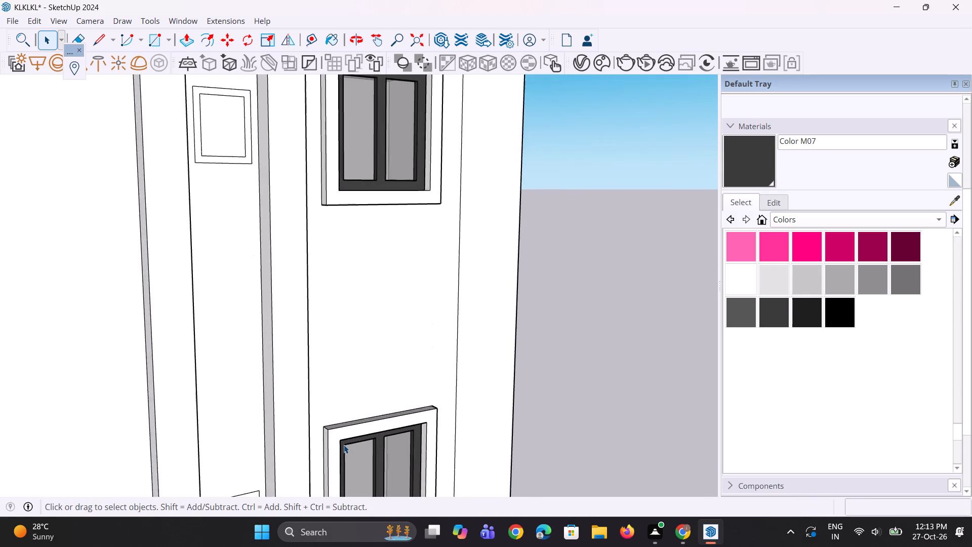
scroll(344, 445, "up", 2)
scroll(294, 388, "down", 11)
middle_click_drag(338, 379, 334, 385)
scroll(300, 454, "up", 2)
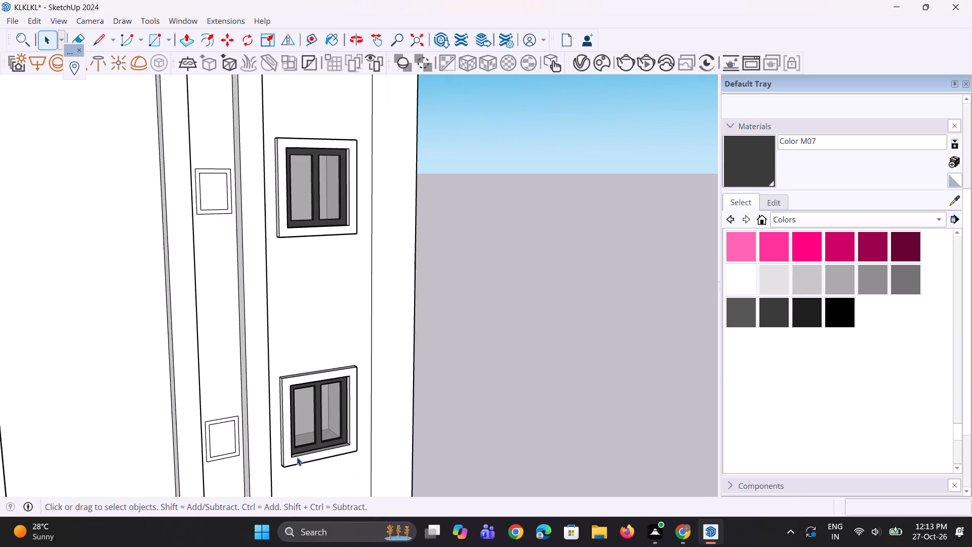
scroll(297, 457, "up", 6)
key("p")
left_click(292, 461)
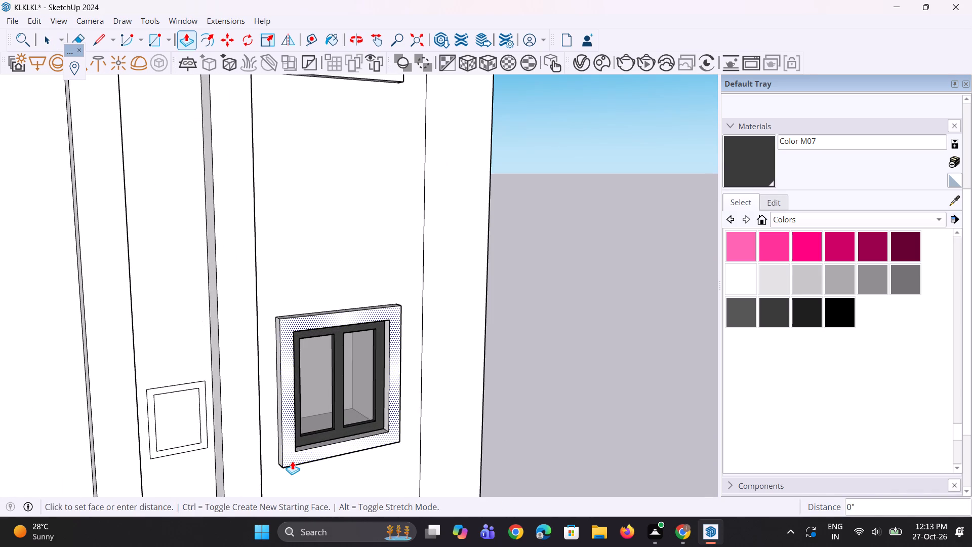
left_click(295, 459)
scroll(264, 466, "down", 5)
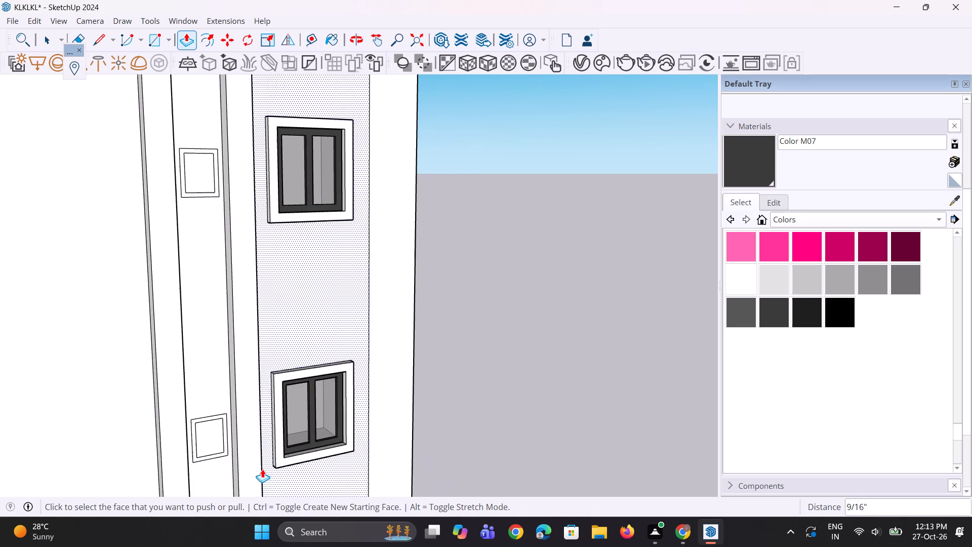
Pull the second and top windows' surround fronts out by the same 9/16", levelling the top one with the surround below.
scroll(298, 235, "up", 2)
double_click(284, 217)
scroll(246, 384, "down", 3)
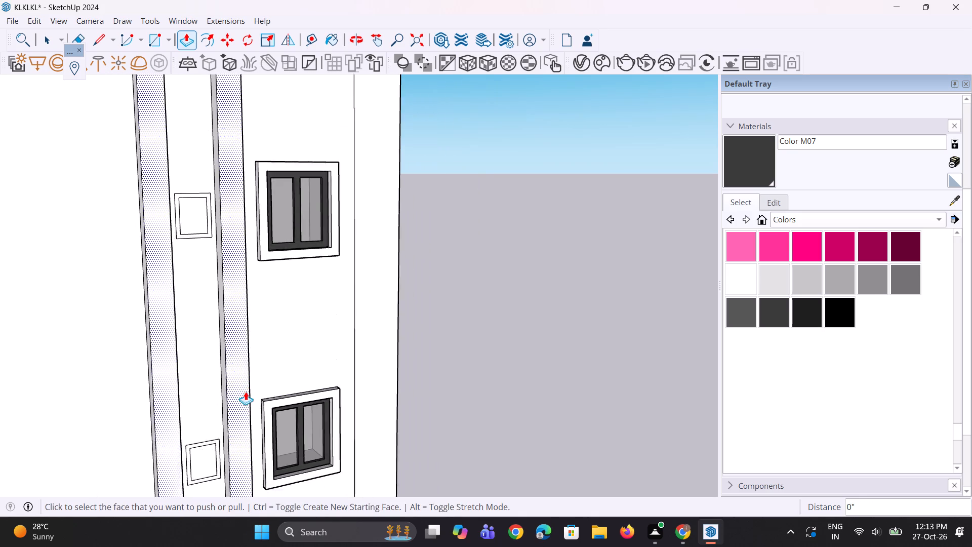
scroll(246, 392, "down", 8)
scroll(251, 152, "up", 7)
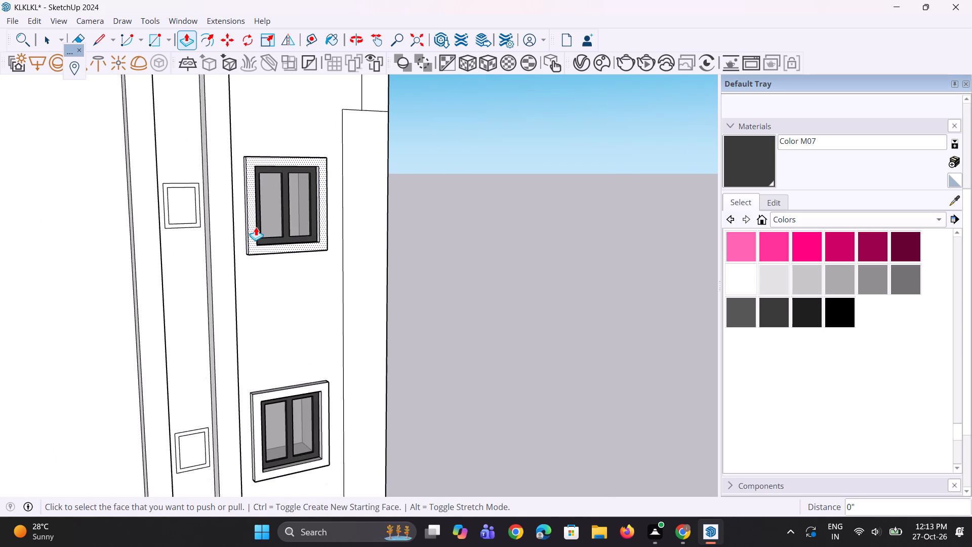
double_click(256, 227)
left_click(259, 247)
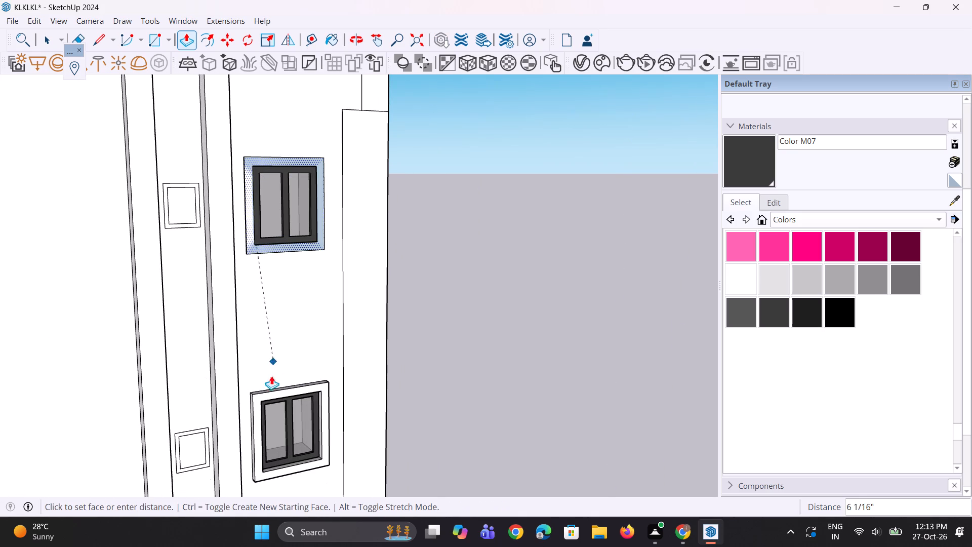
left_click(260, 412)
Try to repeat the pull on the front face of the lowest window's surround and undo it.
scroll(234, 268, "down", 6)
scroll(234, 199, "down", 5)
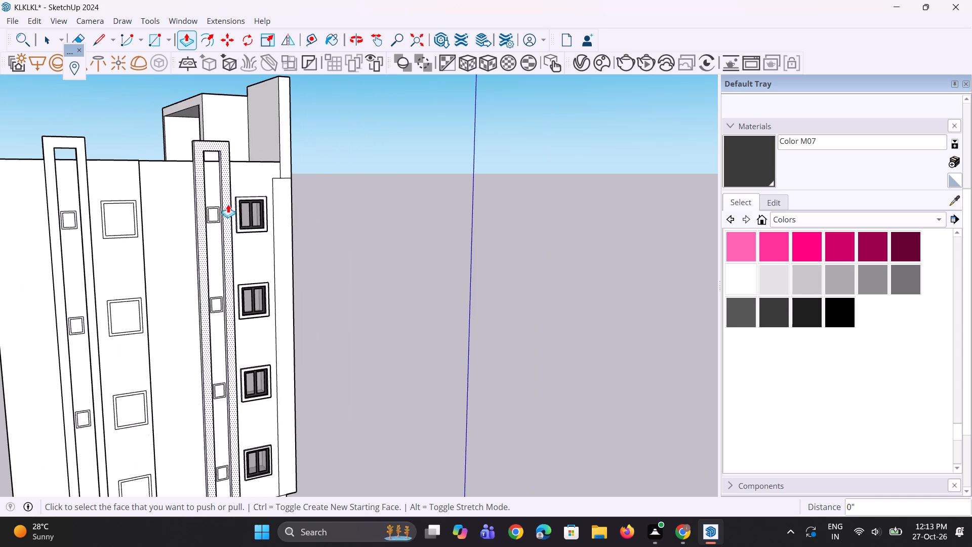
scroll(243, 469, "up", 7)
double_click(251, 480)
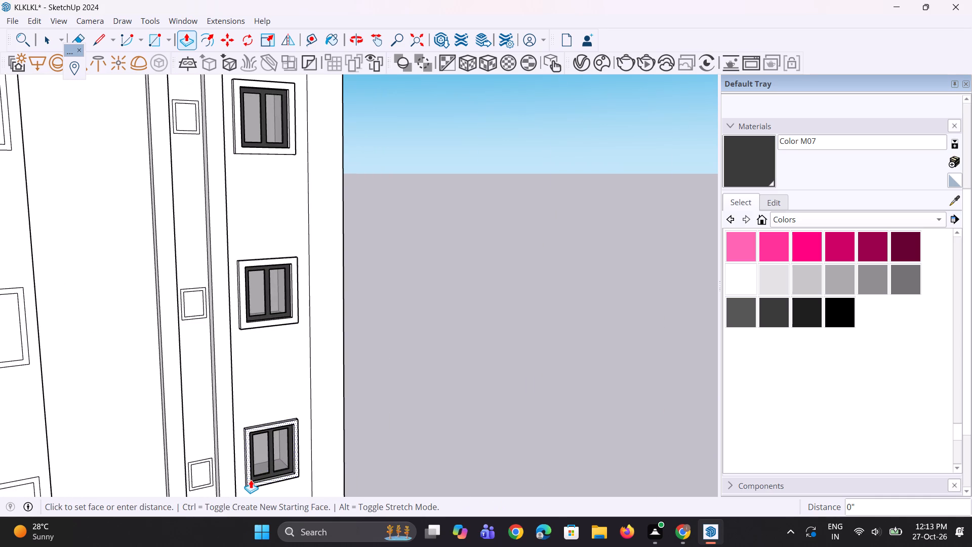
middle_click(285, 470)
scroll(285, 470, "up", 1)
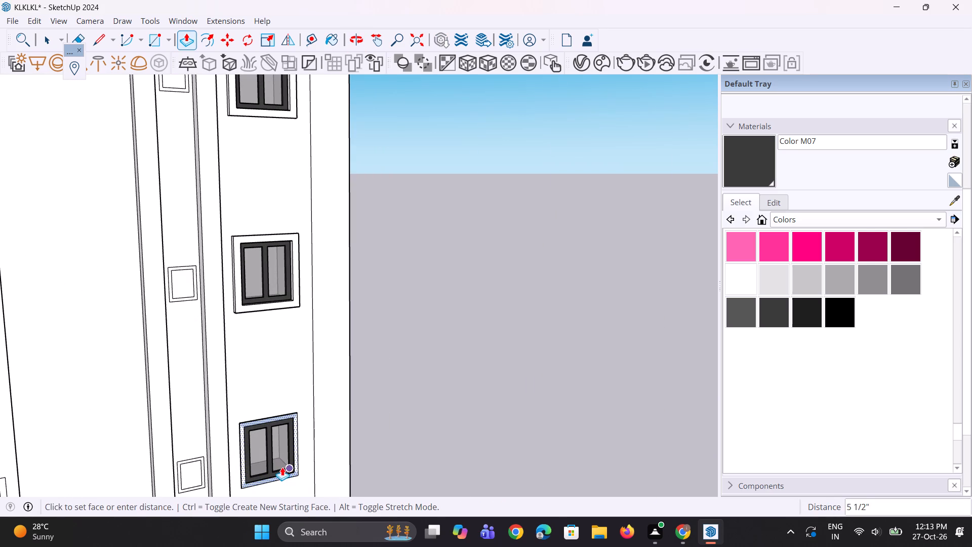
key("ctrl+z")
Examine the corner column's window surrounds and compare them with the windows on the adjoining balcony facade.
scroll(253, 486, "up", 2, "ctrl")
scroll(237, 441, "up", 7)
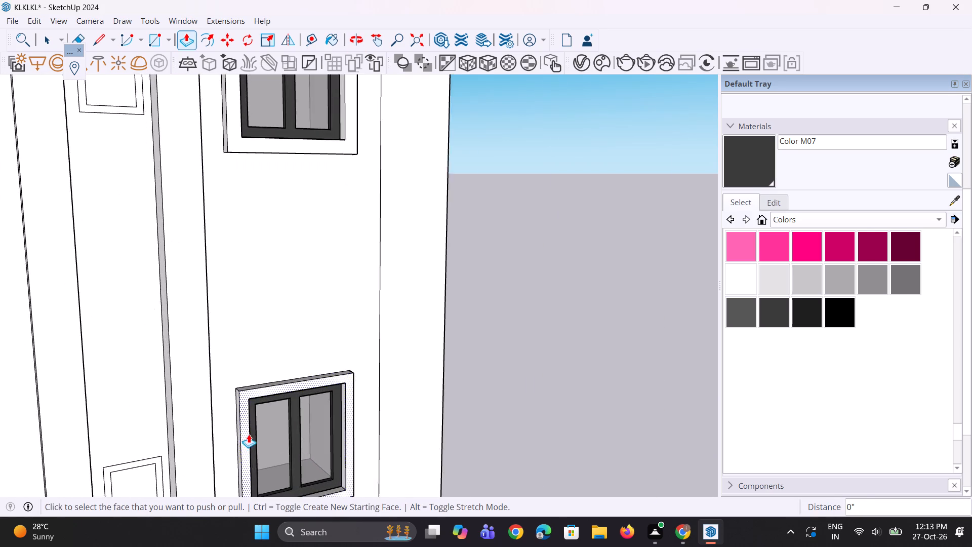
scroll(249, 434, "up", 2)
scroll(235, 418, "down", 12)
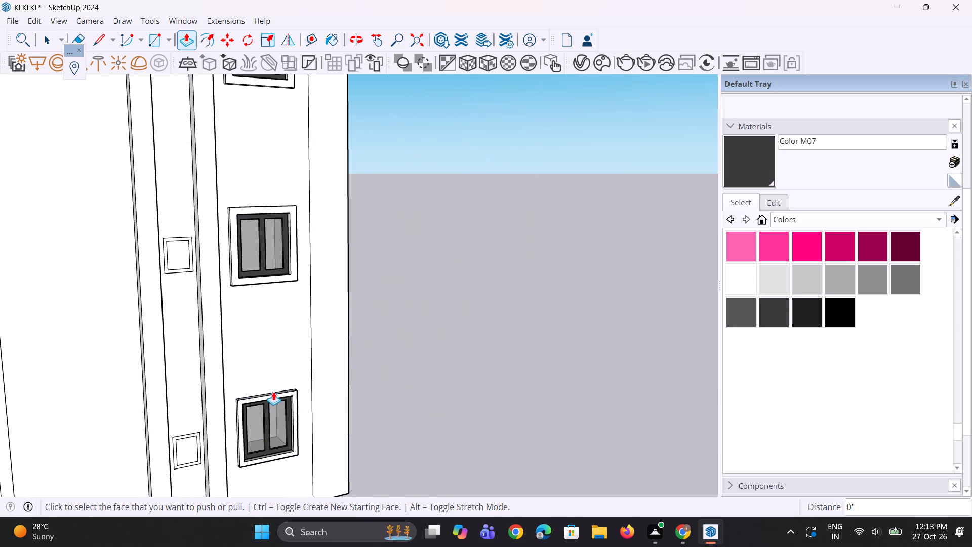
key("space")
scroll(240, 340, "down", 6)
middle_click_drag(186, 341, 0, 342)
scroll(354, 136, "up", 2)
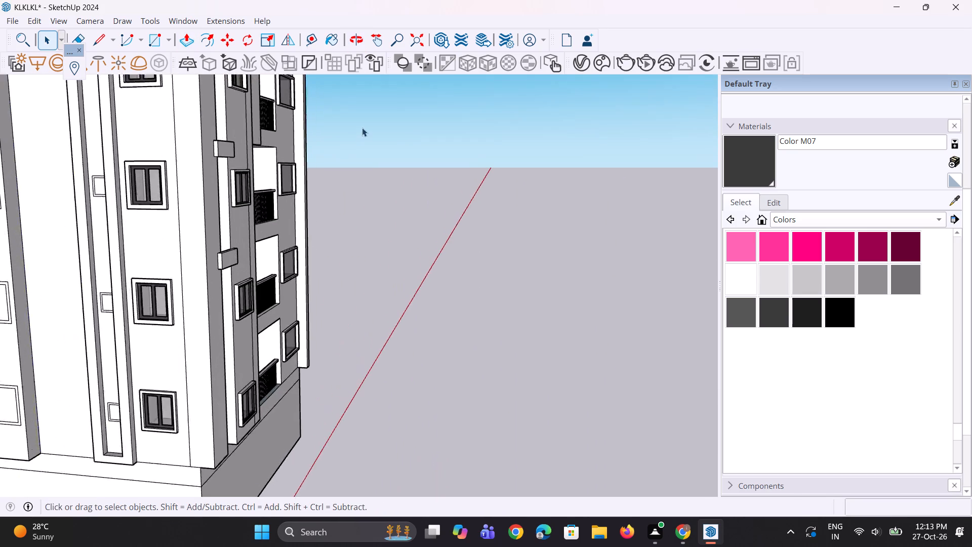
scroll(362, 128, "up", 5)
middle_click_drag(179, 176, 79, 201)
scroll(64, 200, "down", 1)
scroll(151, 201, "down", 5)
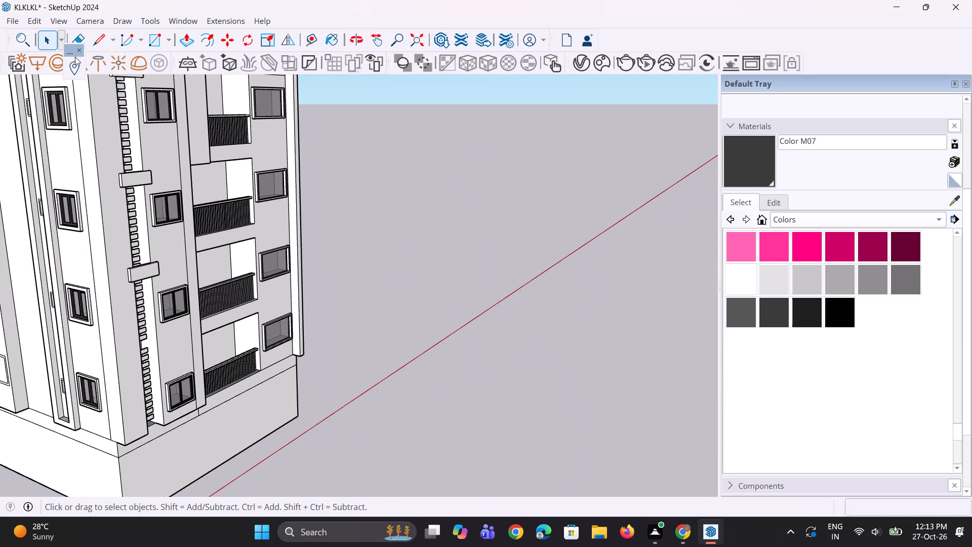
scroll(48, 100, "up", 4)
scroll(67, 138, "up", 4)
scroll(101, 209, "down", 6)
scroll(68, 106, "up", 2)
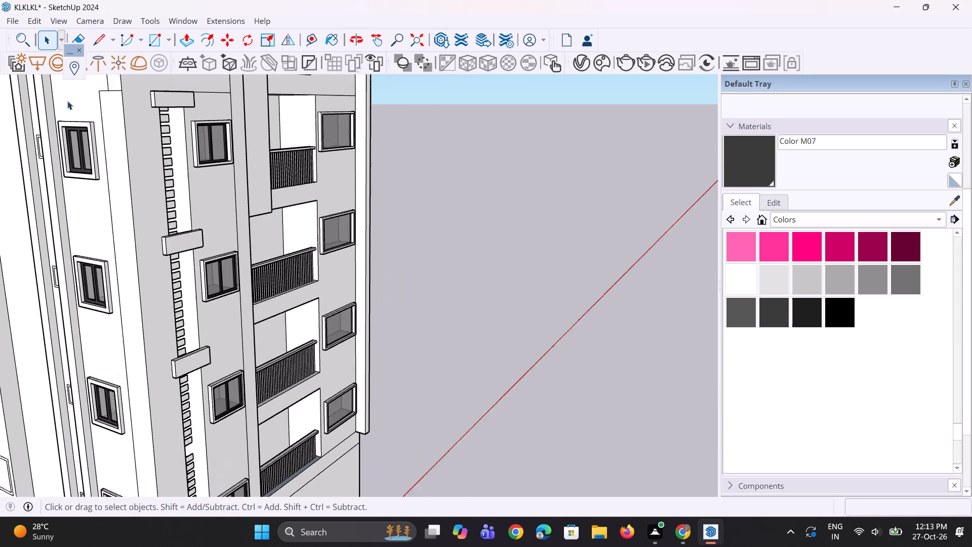
scroll(67, 101, "up", 3)
scroll(97, 185, "up", 2)
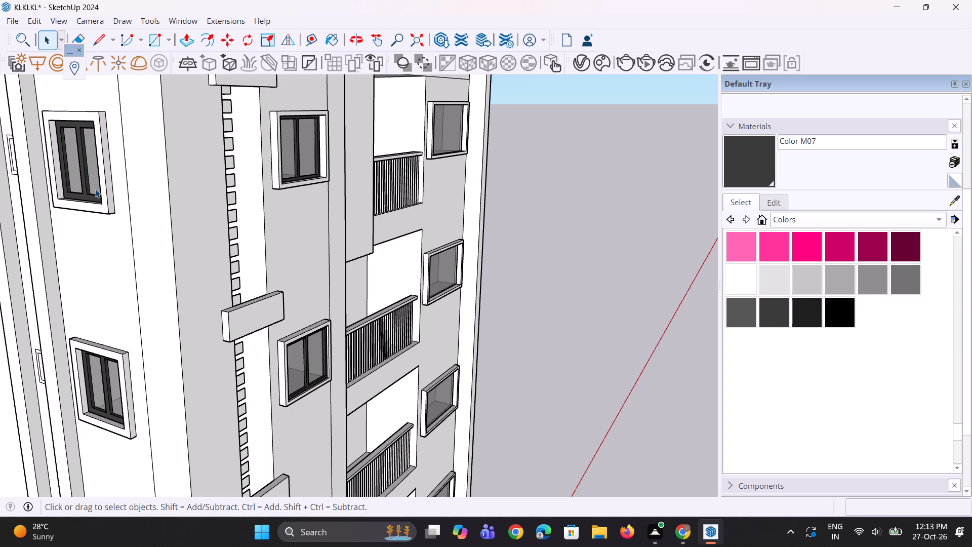
Pull the upper window surround's front face 6" outward on the plain wall around the corner from the balconies.
key("p")
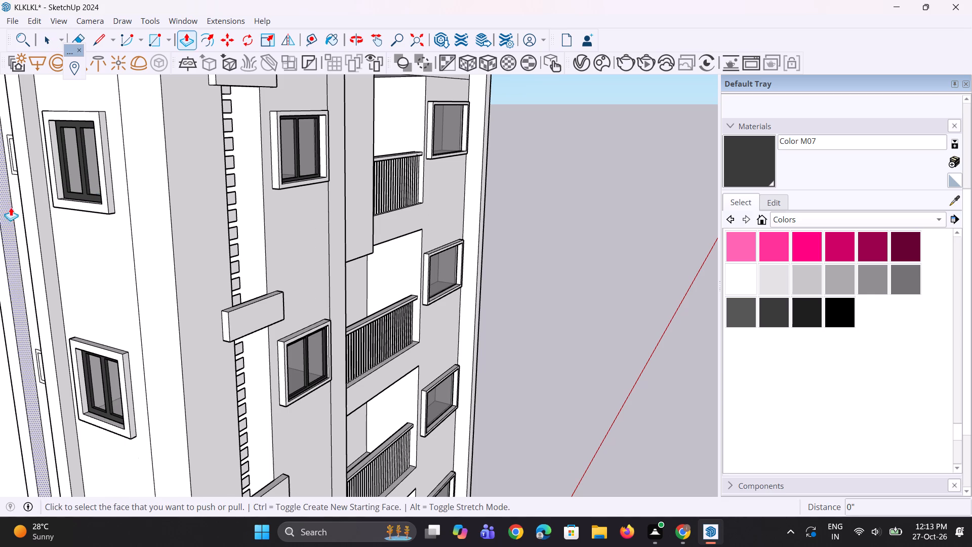
left_click(96, 207)
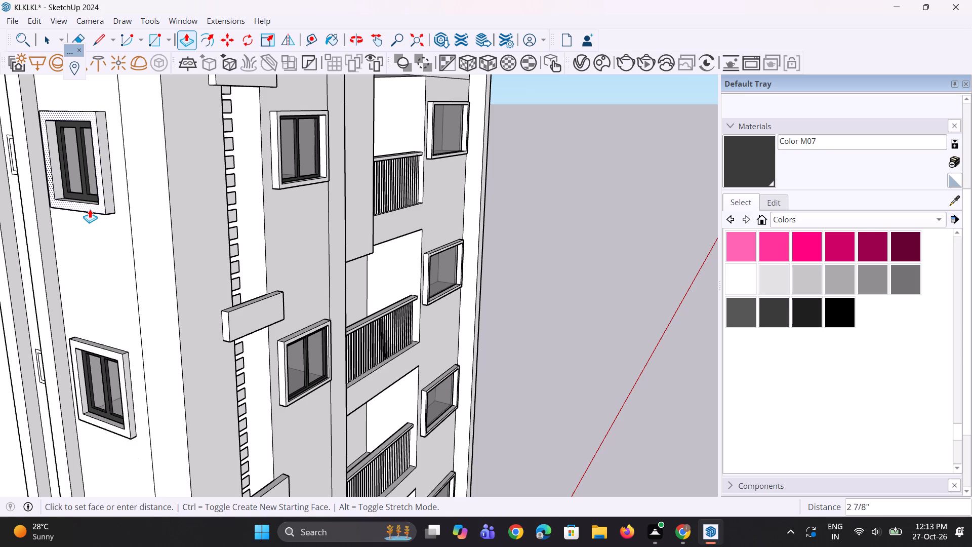
left_click(89, 209)
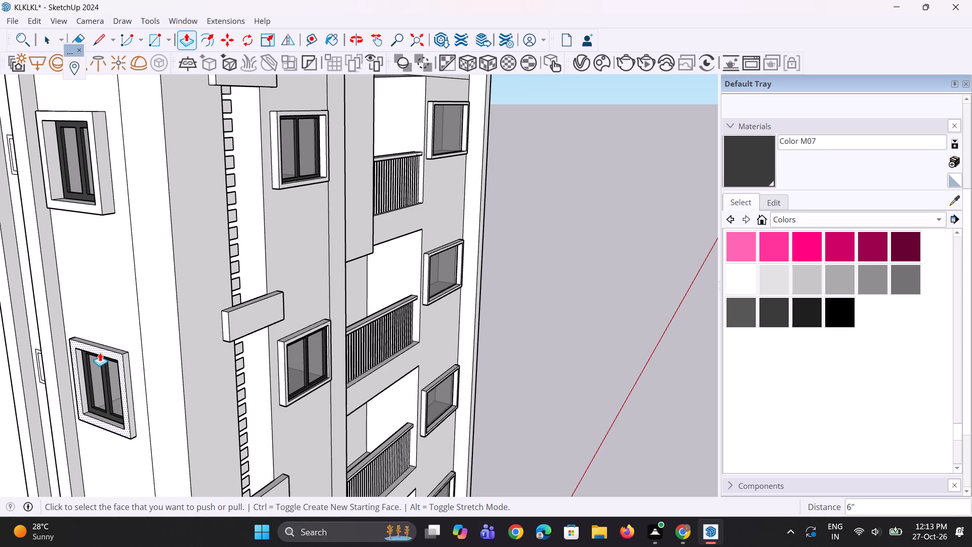
Repeat the 6" pull on the front faces of the three window surrounds below it in the same column.
double_click(100, 353)
scroll(164, 211, "down", 10)
scroll(102, 337, "up", 4)
scroll(147, 418, "up", 10)
double_click(182, 408)
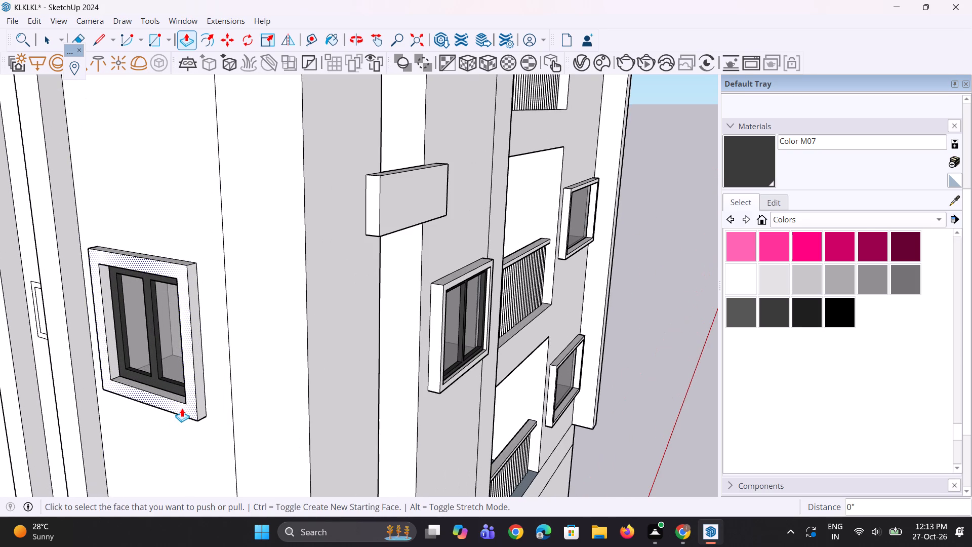
scroll(175, 353, "down", 11)
scroll(182, 470, "up", 2)
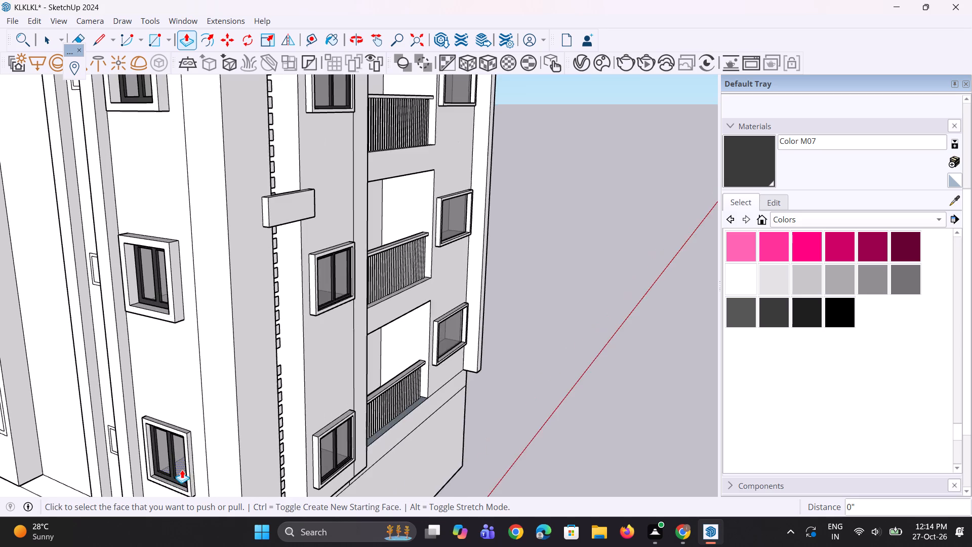
scroll(182, 470, "up", 7)
double_click(194, 473)
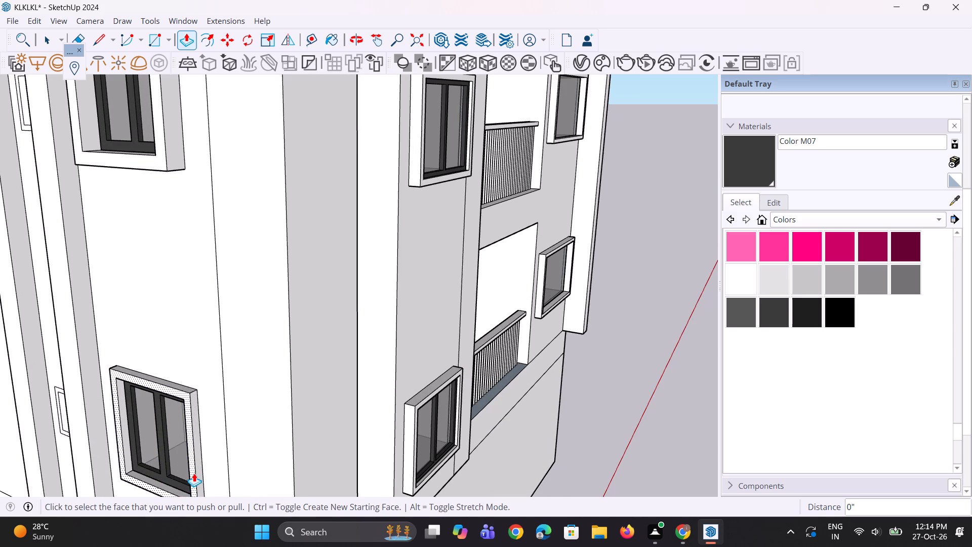
scroll(200, 429, "down", 11)
scroll(205, 409, "up", 1)
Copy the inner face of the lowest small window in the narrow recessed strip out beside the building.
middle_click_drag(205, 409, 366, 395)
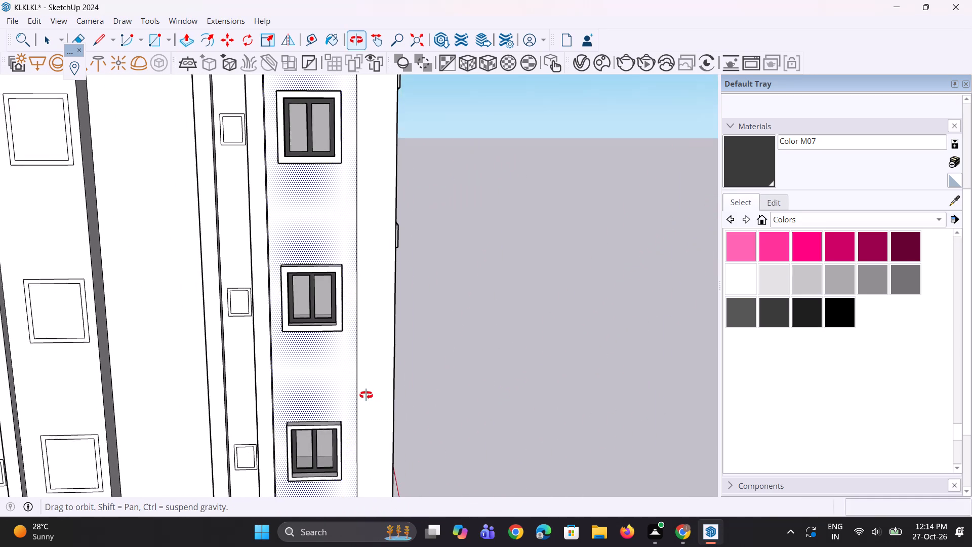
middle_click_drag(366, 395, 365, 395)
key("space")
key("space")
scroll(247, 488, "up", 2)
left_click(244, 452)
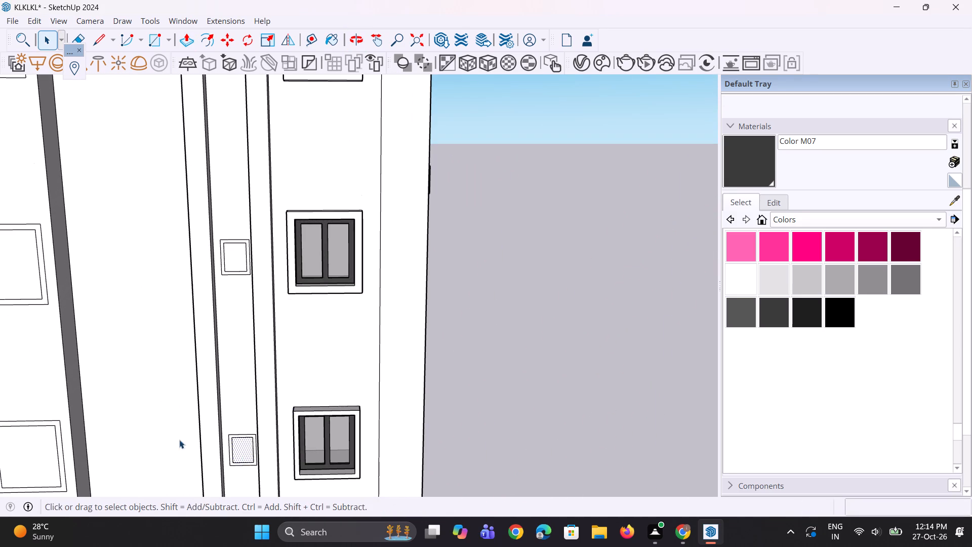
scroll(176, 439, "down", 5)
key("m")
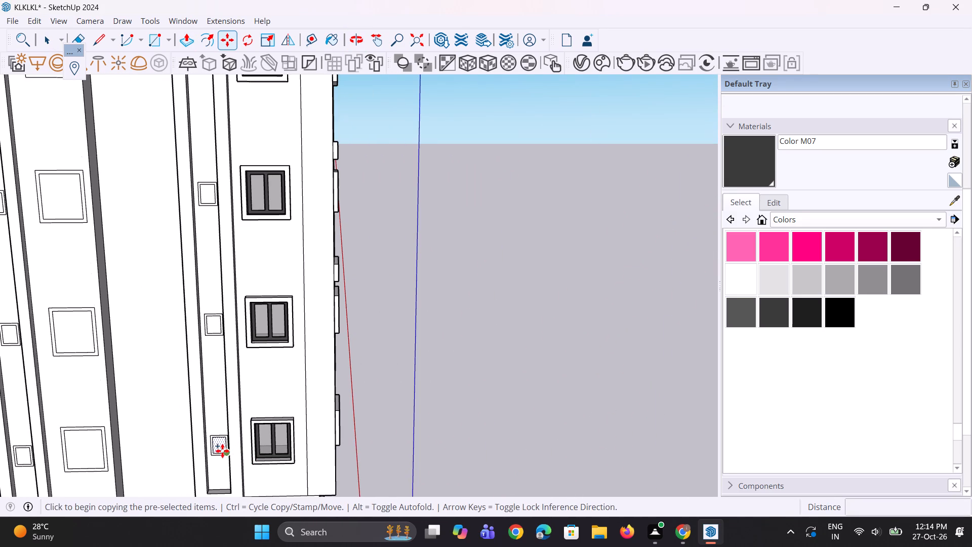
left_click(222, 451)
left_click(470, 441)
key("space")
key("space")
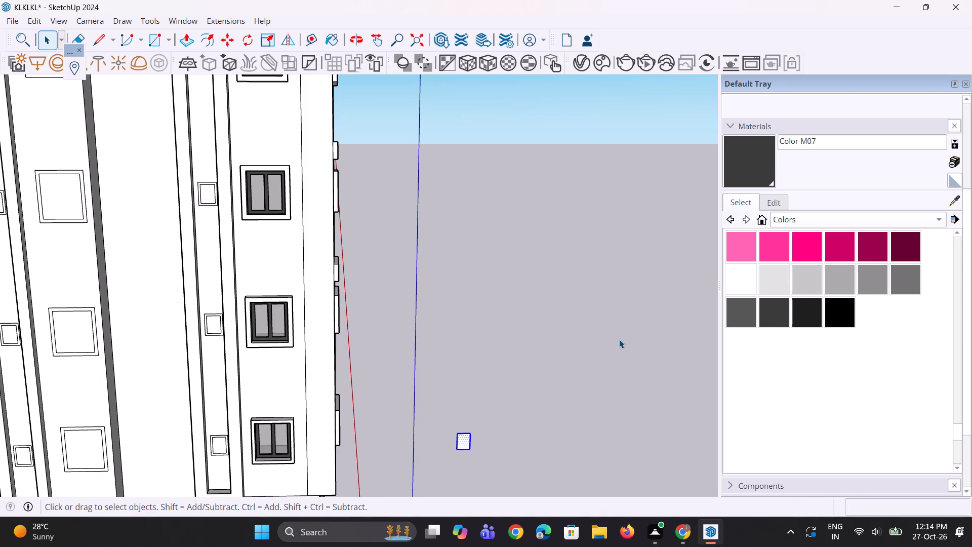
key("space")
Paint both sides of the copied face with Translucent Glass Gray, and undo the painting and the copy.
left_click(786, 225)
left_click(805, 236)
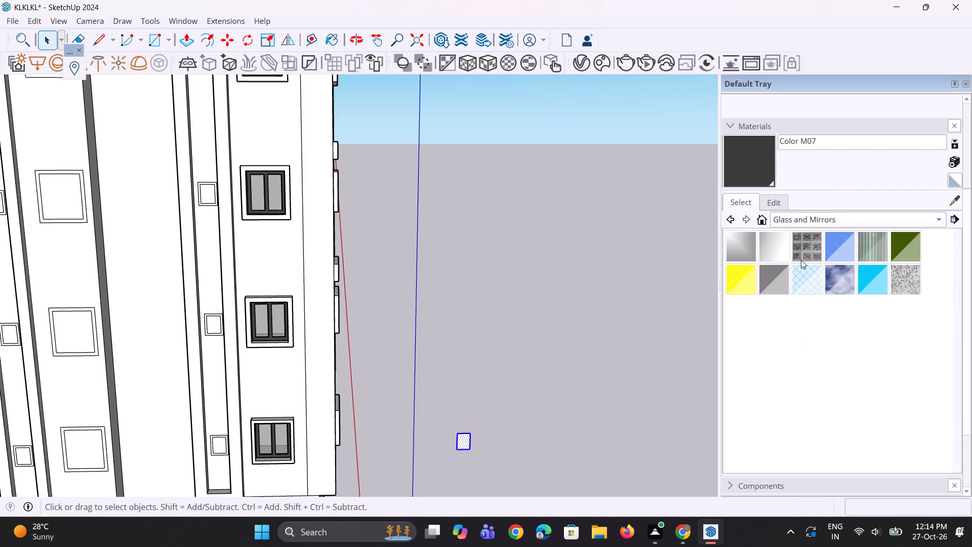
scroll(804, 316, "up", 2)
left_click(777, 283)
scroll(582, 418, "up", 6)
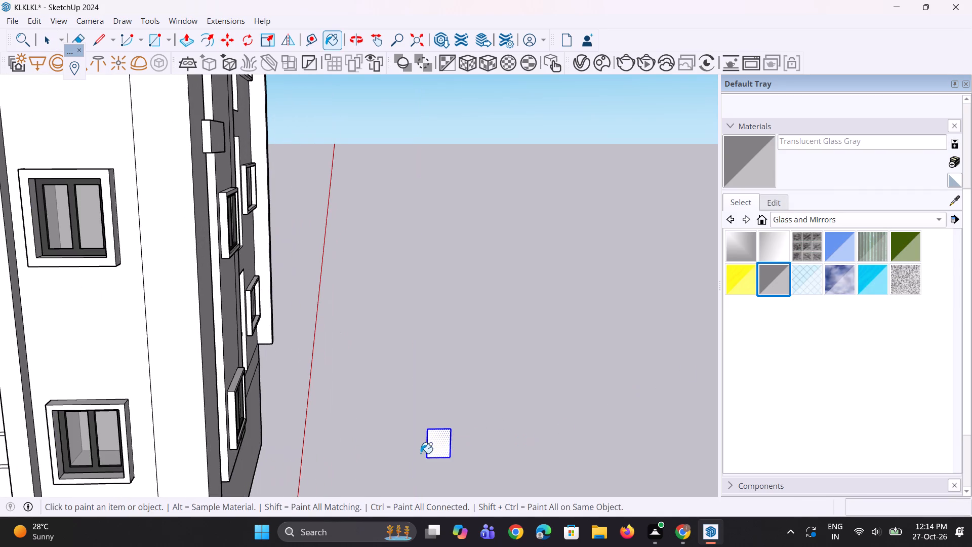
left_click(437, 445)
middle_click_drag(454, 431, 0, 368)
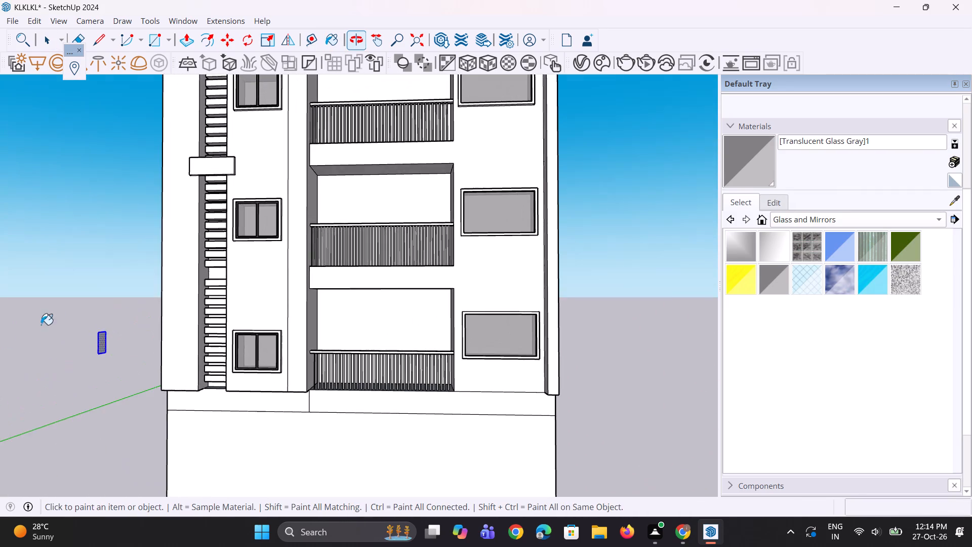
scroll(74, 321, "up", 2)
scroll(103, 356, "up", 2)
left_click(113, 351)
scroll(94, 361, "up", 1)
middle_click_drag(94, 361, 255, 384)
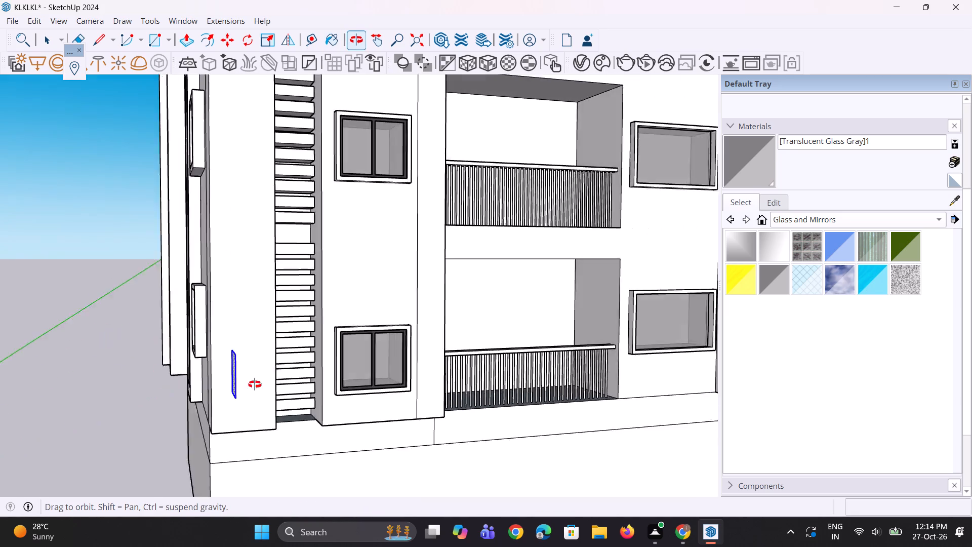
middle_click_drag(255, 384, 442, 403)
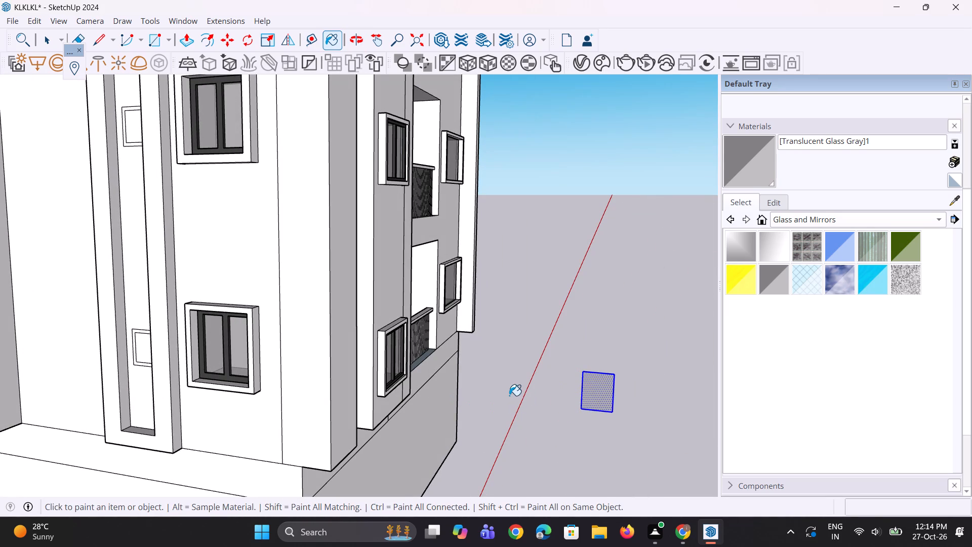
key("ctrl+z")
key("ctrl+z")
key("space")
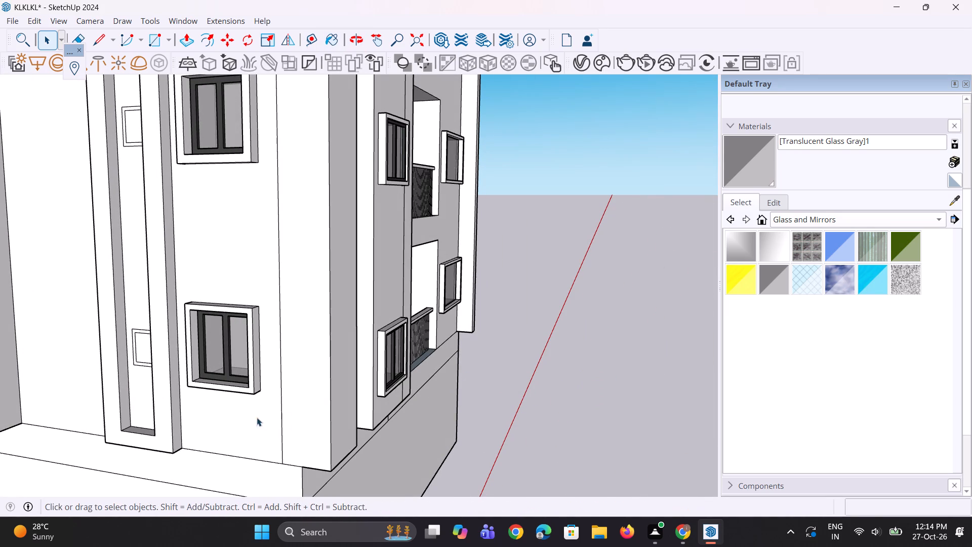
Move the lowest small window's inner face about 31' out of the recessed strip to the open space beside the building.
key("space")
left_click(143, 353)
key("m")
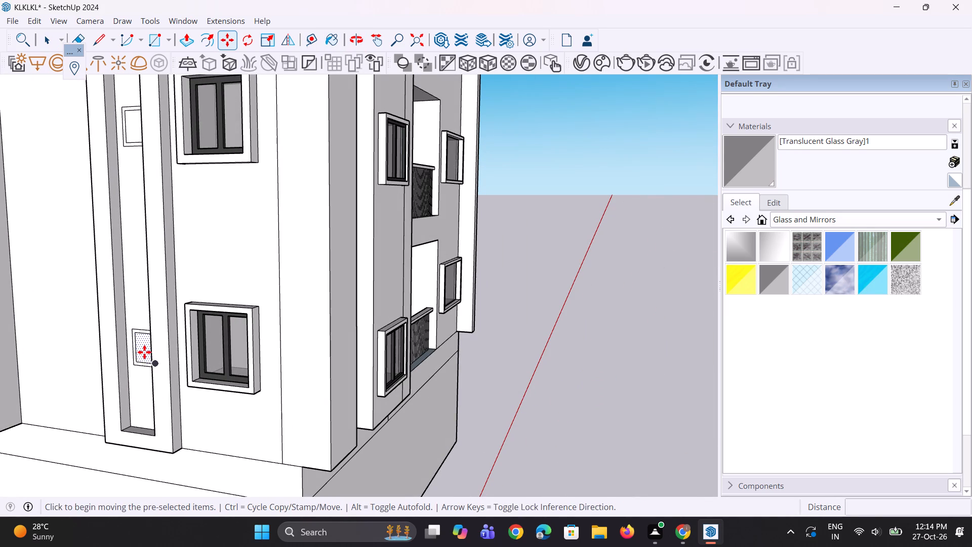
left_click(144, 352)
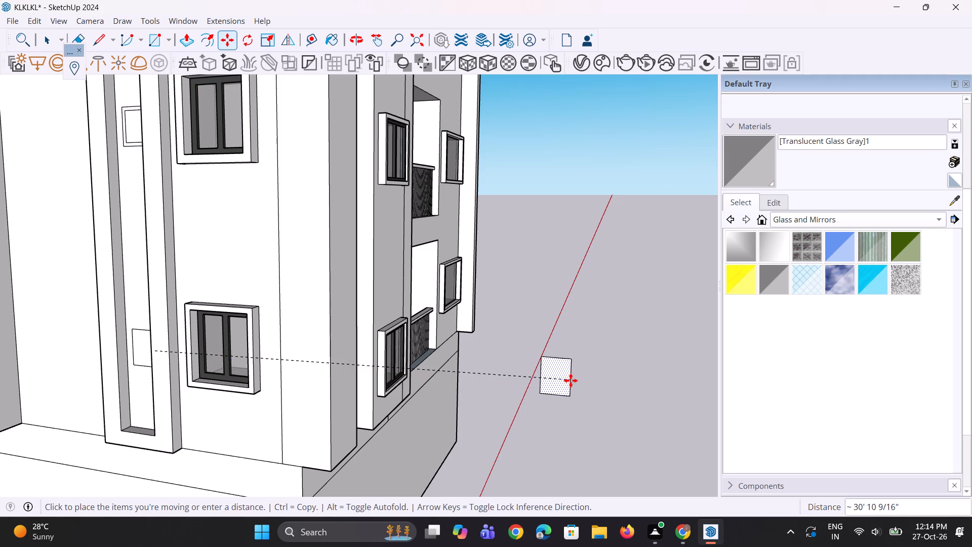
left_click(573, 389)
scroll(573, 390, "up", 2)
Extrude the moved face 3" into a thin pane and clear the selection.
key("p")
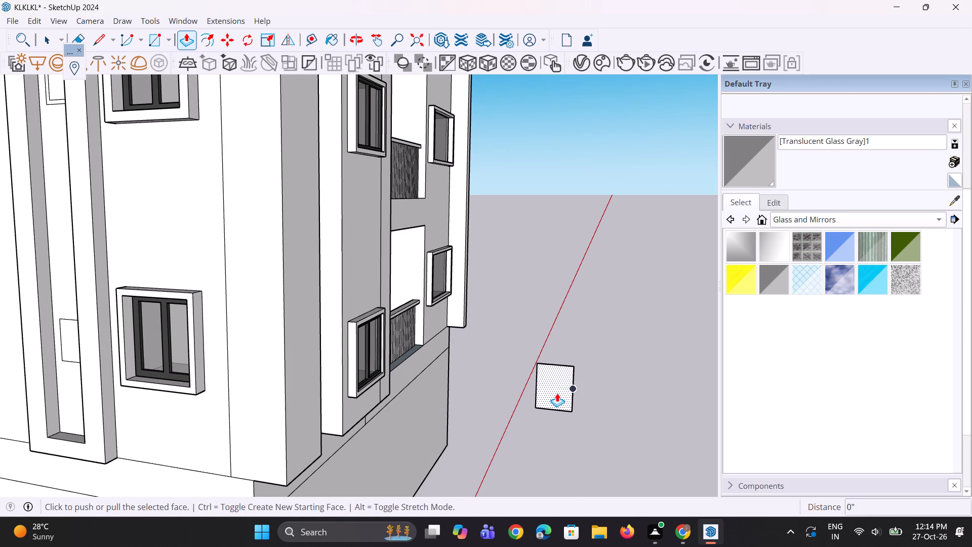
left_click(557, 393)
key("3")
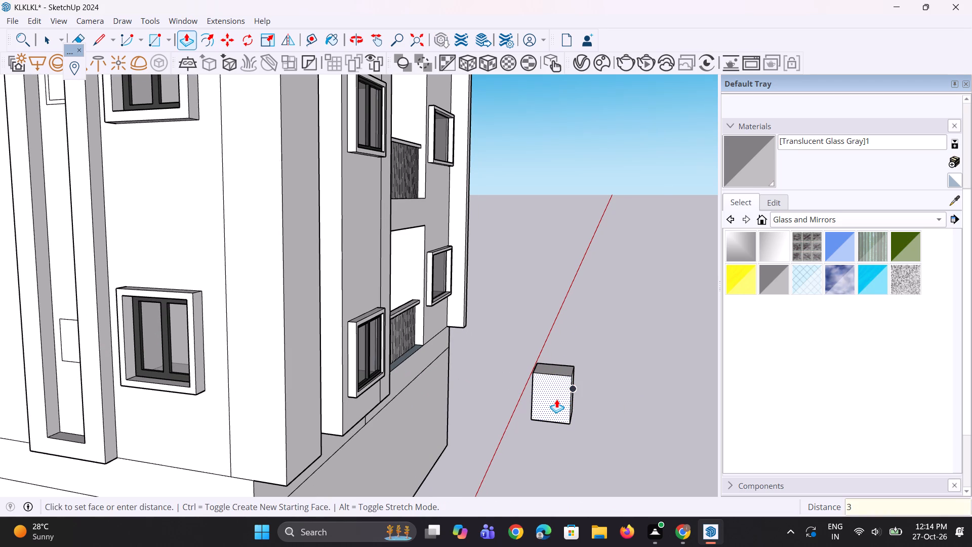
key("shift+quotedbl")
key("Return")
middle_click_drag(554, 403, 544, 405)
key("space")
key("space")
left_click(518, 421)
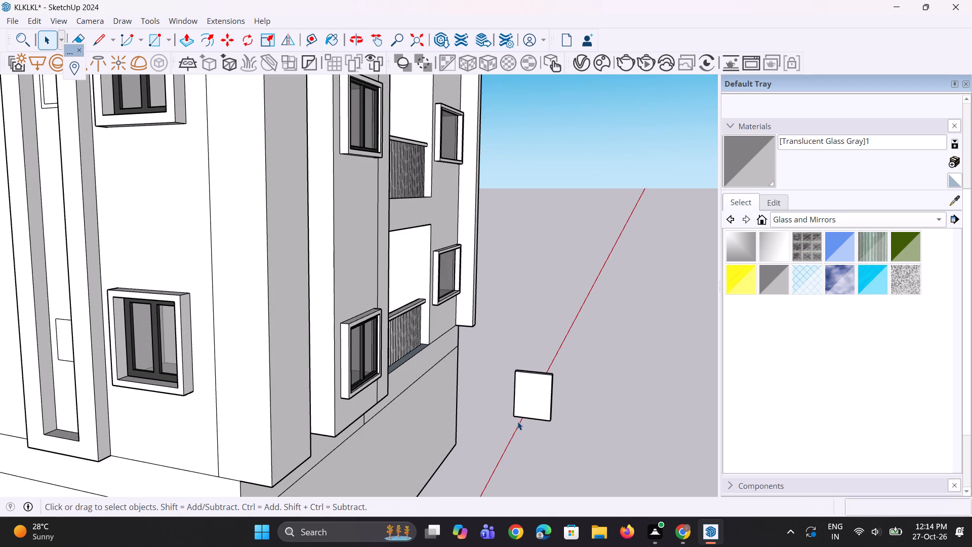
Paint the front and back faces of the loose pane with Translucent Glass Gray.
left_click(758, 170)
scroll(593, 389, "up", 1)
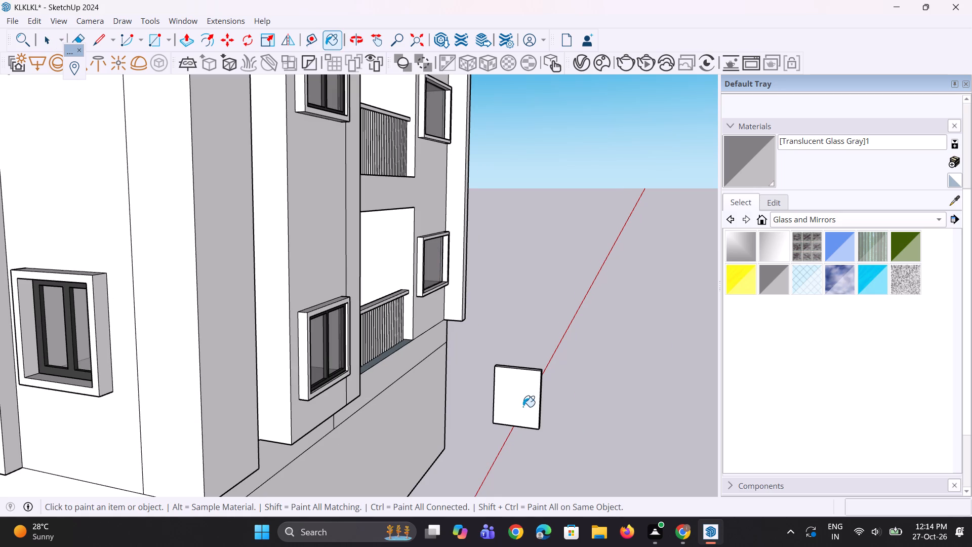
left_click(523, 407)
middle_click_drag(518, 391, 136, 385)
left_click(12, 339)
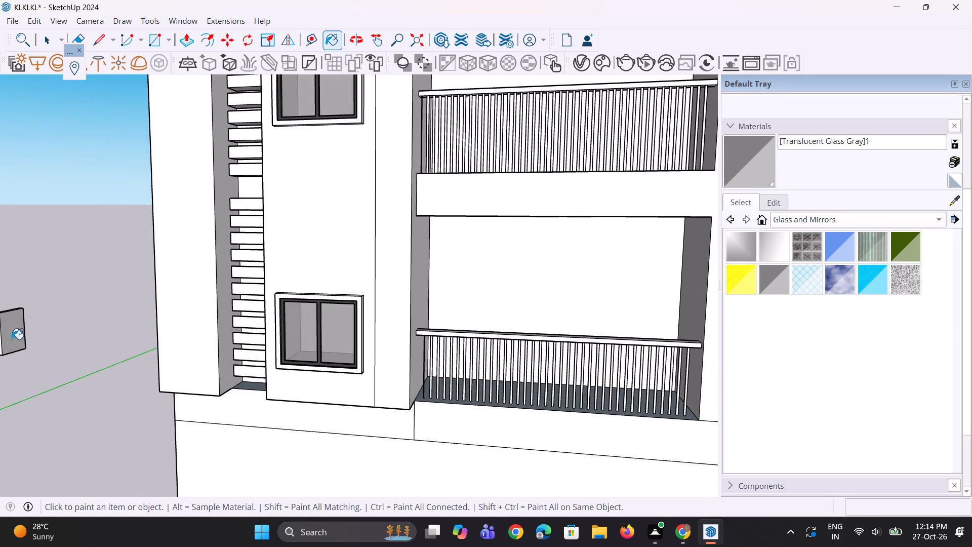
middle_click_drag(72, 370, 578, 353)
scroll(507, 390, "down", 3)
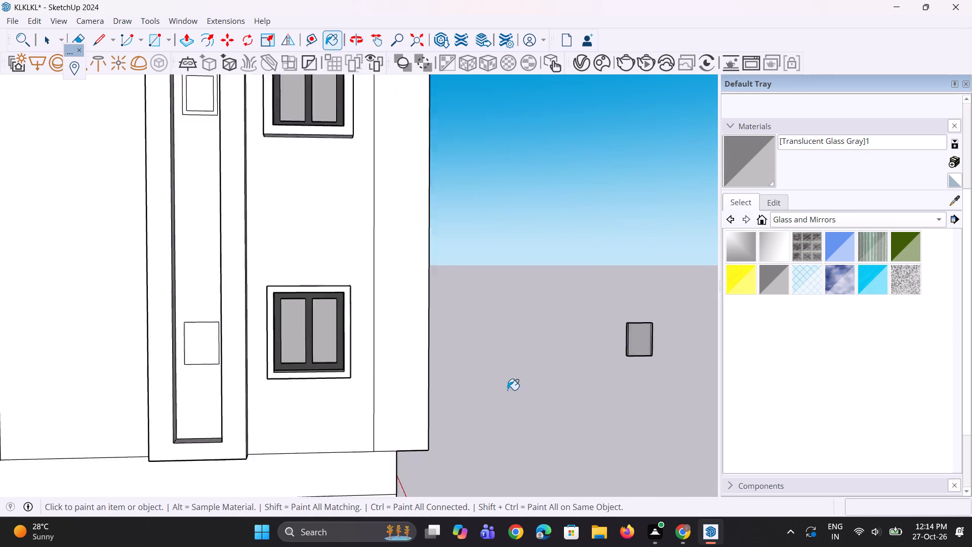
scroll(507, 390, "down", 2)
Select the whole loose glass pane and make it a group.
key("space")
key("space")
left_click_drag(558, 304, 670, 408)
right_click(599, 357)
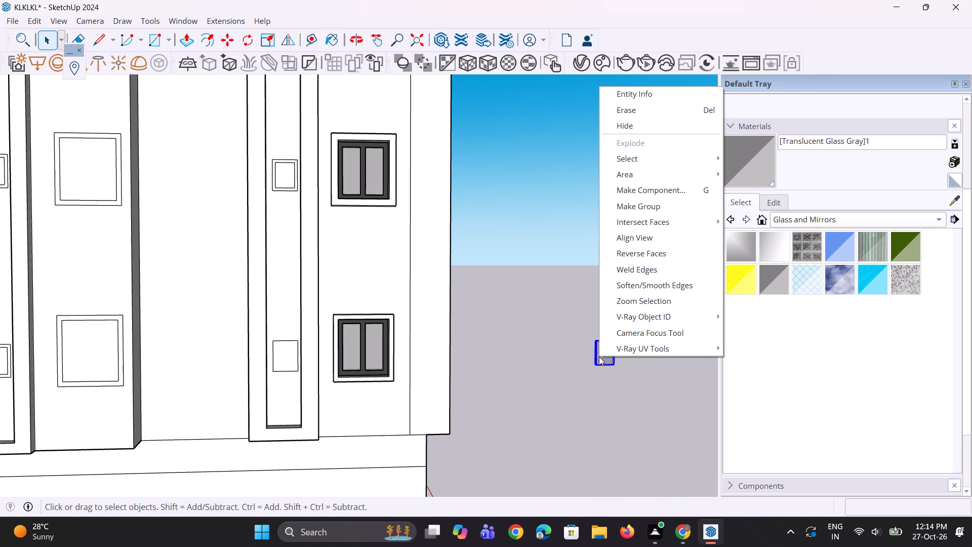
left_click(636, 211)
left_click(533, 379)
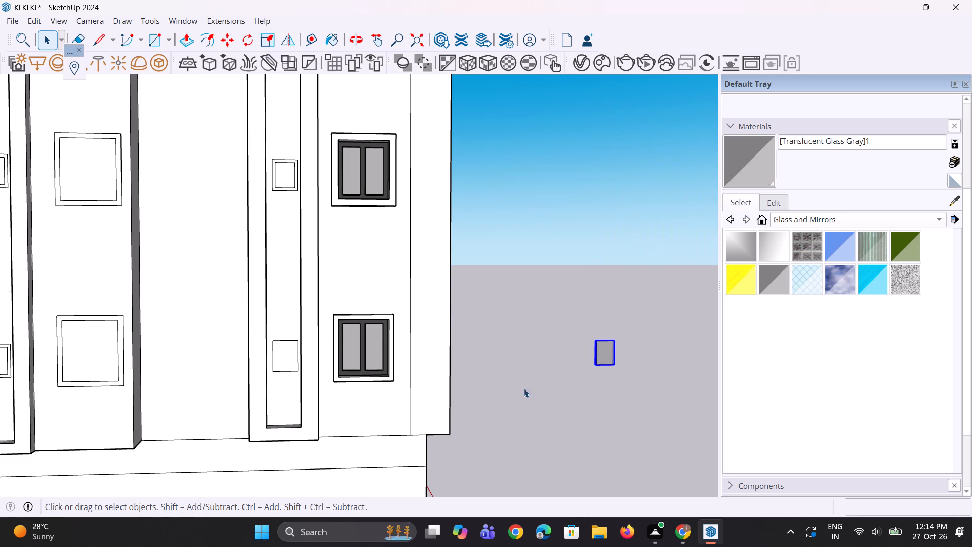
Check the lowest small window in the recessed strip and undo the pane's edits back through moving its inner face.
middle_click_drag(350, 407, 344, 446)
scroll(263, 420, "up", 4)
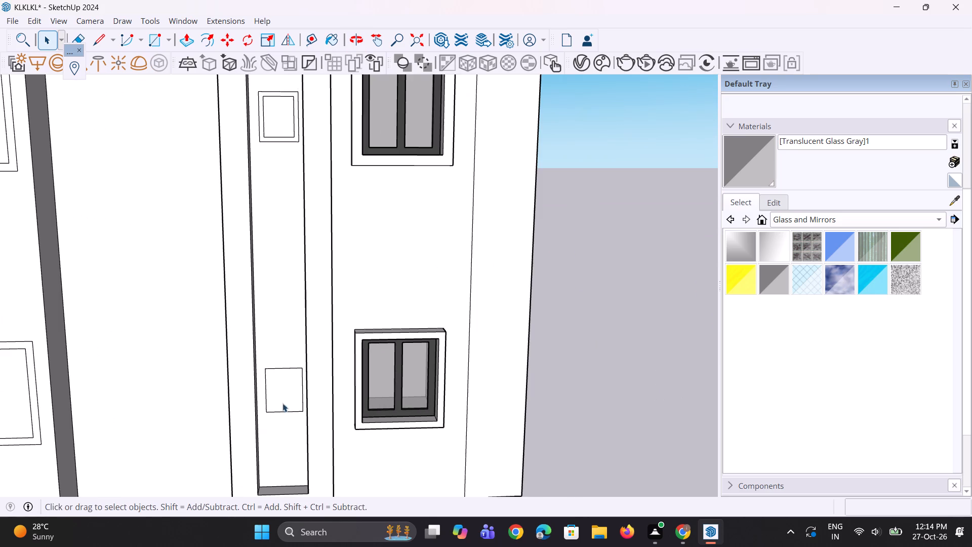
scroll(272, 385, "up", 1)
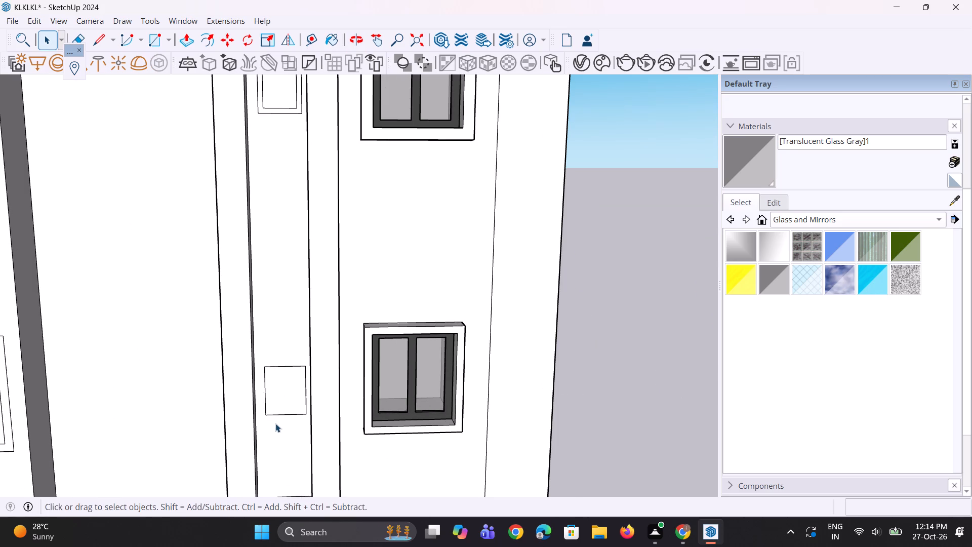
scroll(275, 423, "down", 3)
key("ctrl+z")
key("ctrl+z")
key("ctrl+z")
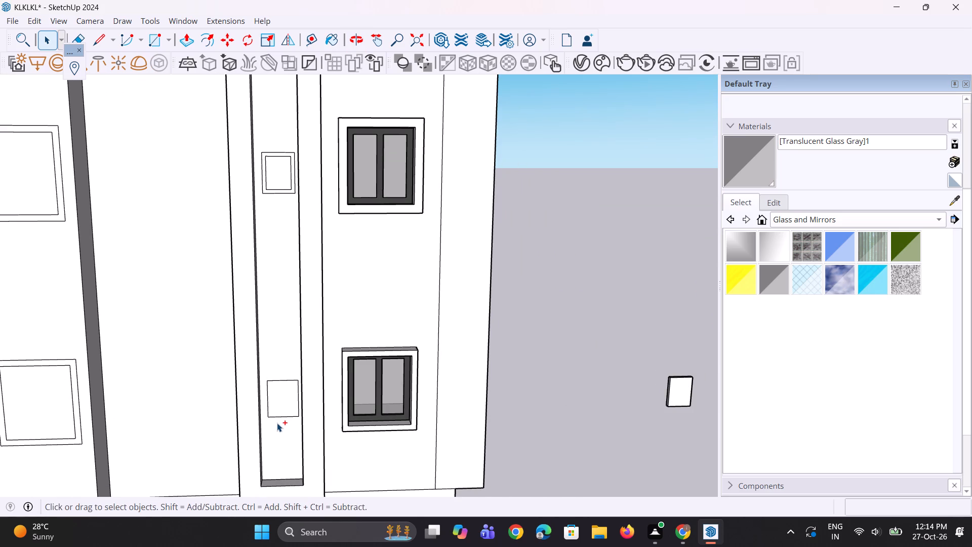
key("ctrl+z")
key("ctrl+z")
Copy the lowest small window's inner face about 28' out beside the building, keeping the original in the recessed strip.
key("space")
left_click(282, 403)
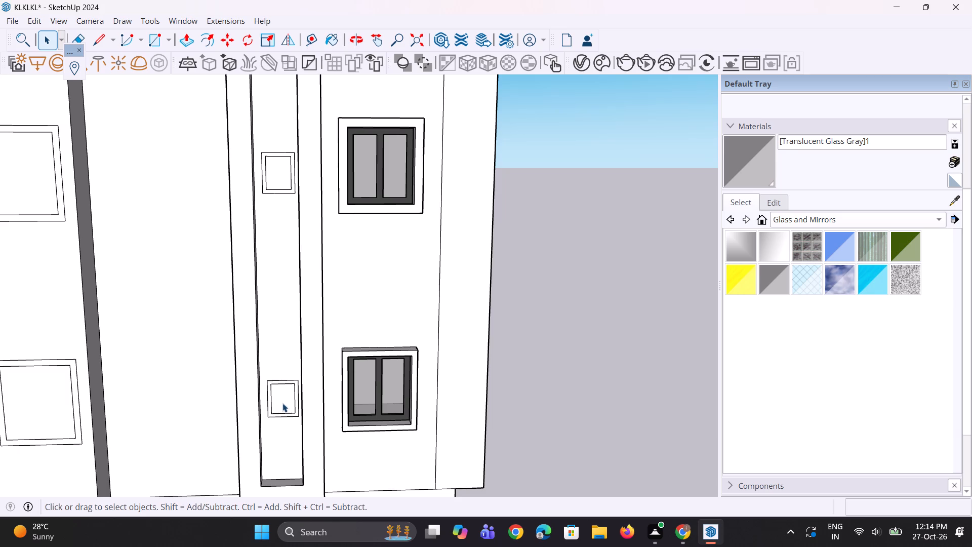
scroll(245, 421, "down", 4)
scroll(258, 413, "up", 1)
key("m")
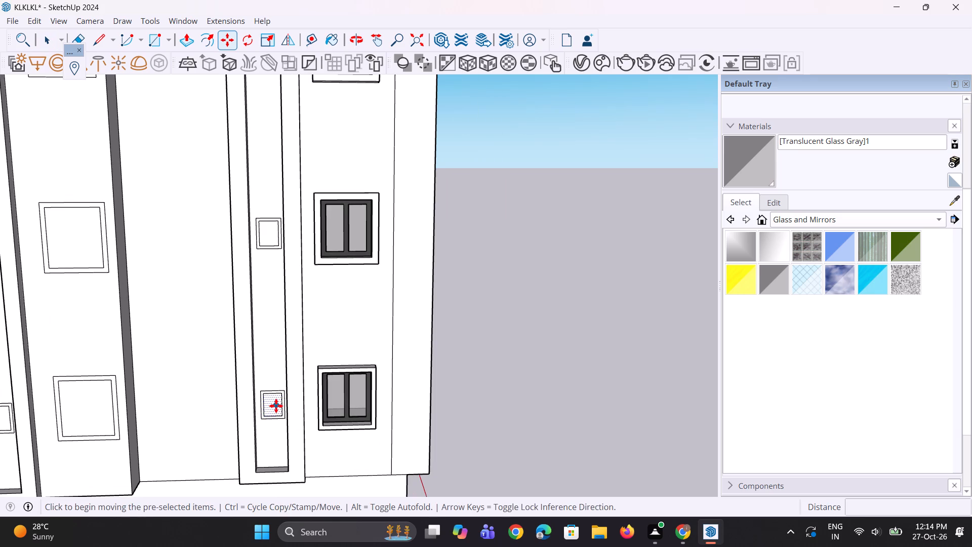
left_click(276, 406)
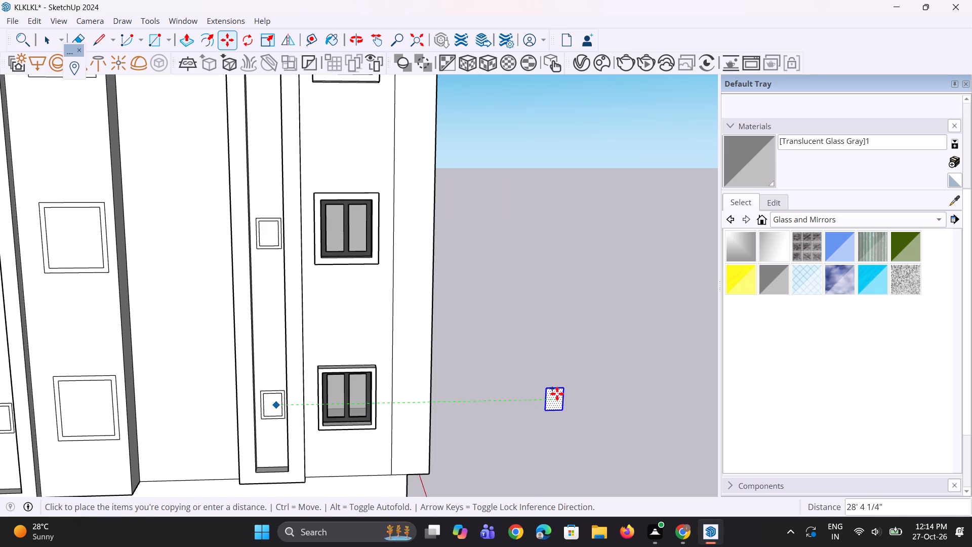
left_click(557, 394)
Extrude the copied face 3" into a thin pane and clear the selection.
scroll(554, 406, "up", 2)
key("p")
left_click(549, 398)
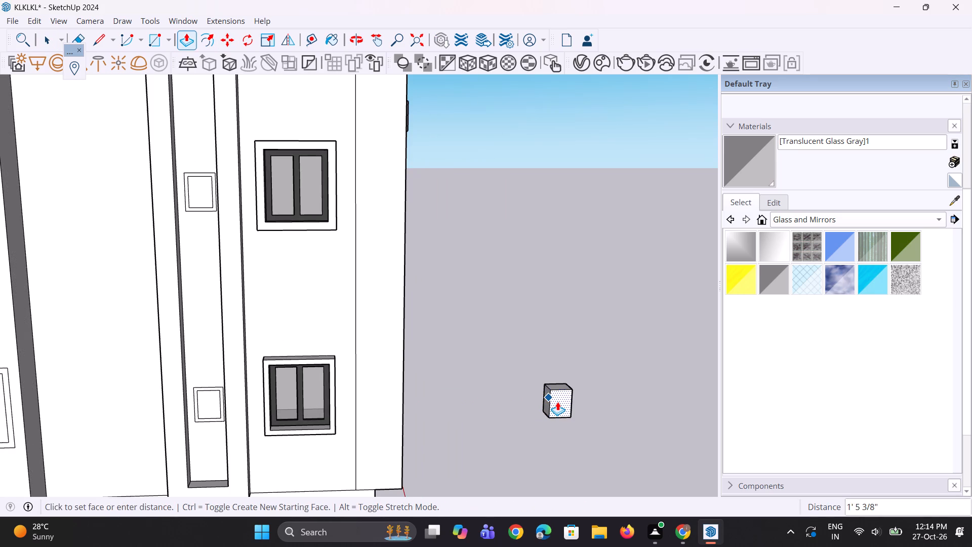
type("3\"")
key("Return")
key("space")
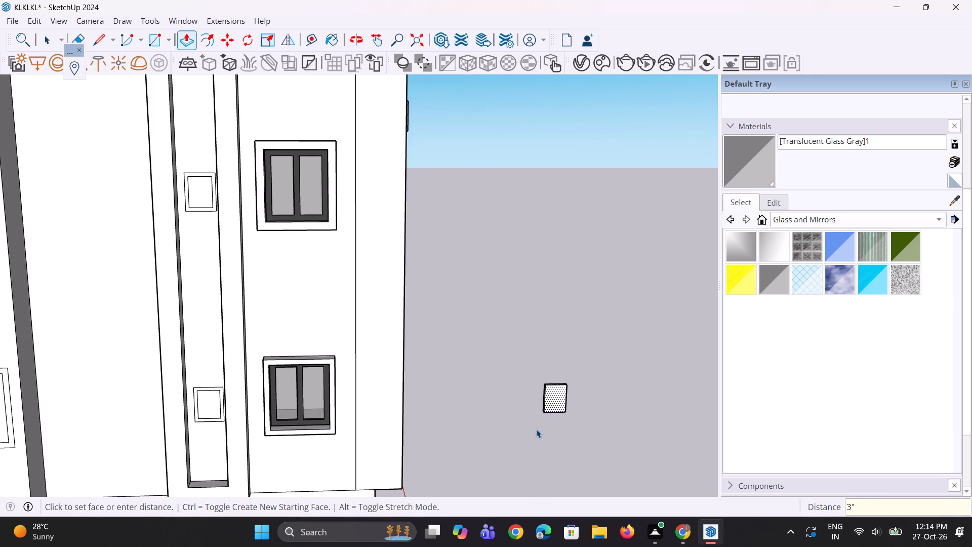
double_click(514, 445)
Paint the front and back faces of the loose pane beside the building with Translucent Glass Gray.
left_click_drag(739, 161, 739, 169)
scroll(591, 408, "up", 2)
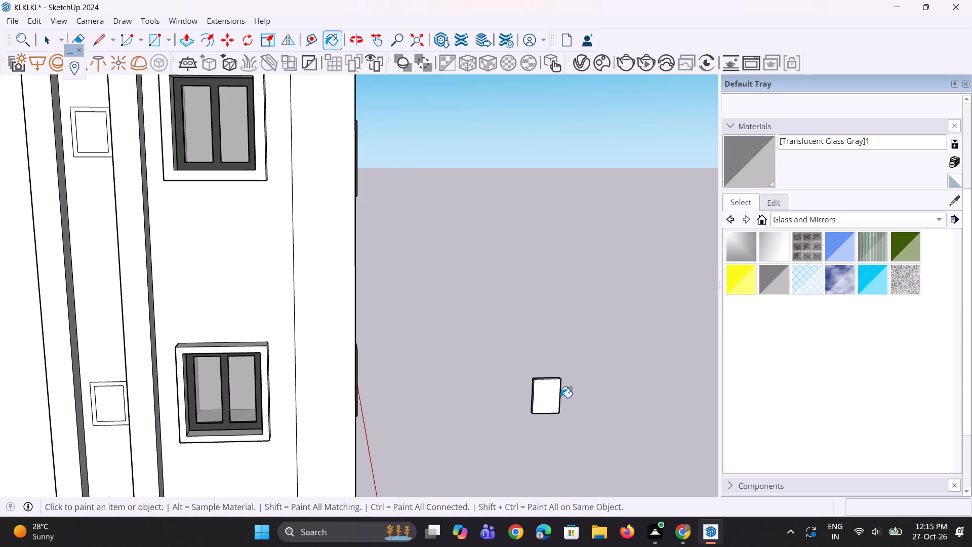
left_click(553, 399)
middle_click_drag(525, 372, 39, 425)
scroll(51, 345, "up", 2)
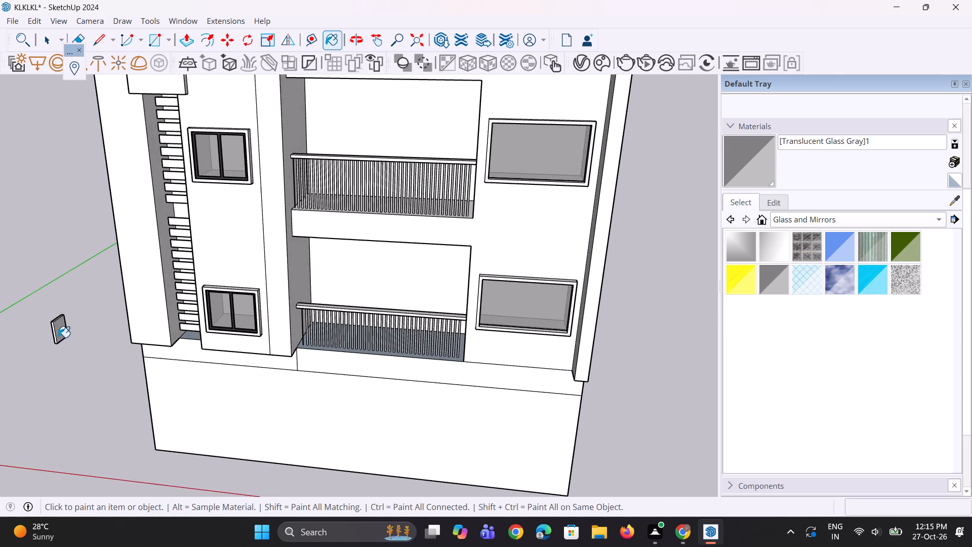
left_click(61, 333)
middle_click_drag(46, 366, 554, 300)
Select the whole painted glass pane, make it a group and clear the selection.
scroll(502, 347, "down", 5)
key("space")
key("space")
scroll(543, 333, "up", 2)
left_click_drag(551, 284, 610, 390)
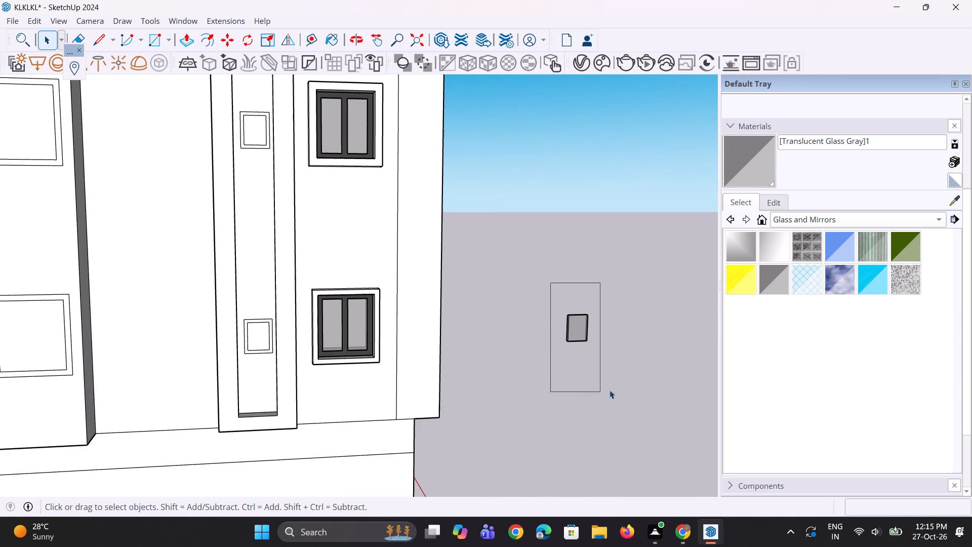
left_click_drag(610, 390, 610, 389)
right_click(577, 326)
left_click(639, 179)
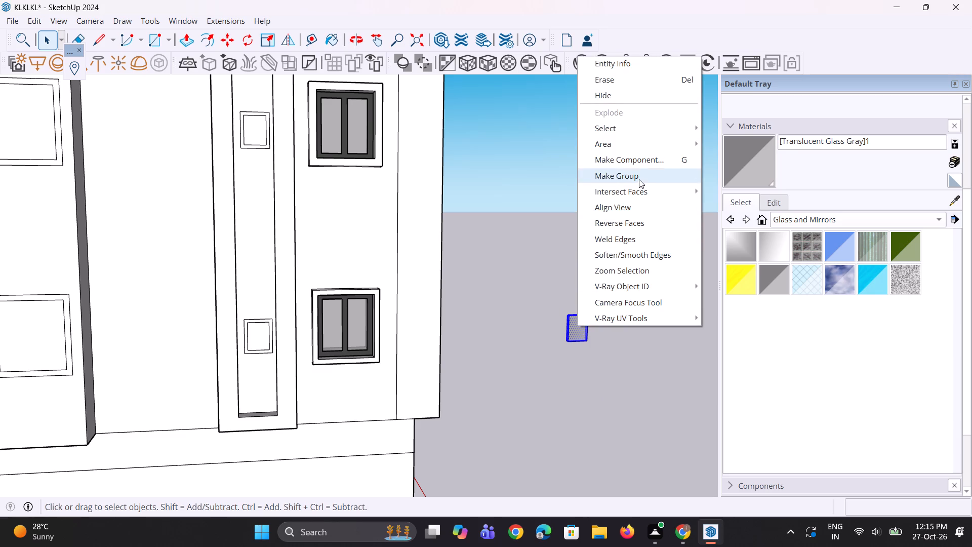
left_click(599, 387)
Push the lowest small window's inner face in the recessed strip inward 1' 5 1/8" to open it.
scroll(554, 369, "down", 4)
middle_click_drag(410, 413, 398, 442)
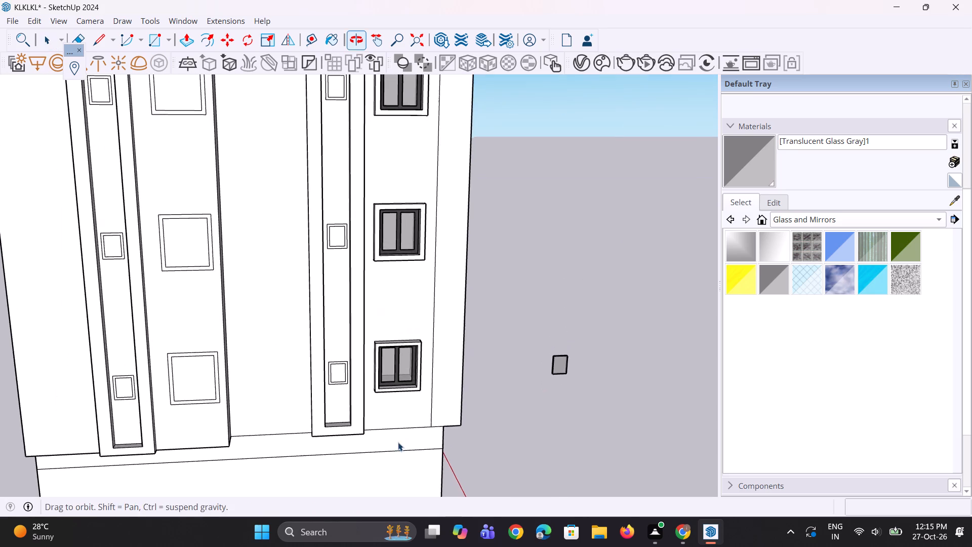
middle_click_drag(398, 442, 399, 442)
scroll(308, 422, "up", 2)
key("p")
scroll(317, 364, "up", 2)
left_click(345, 360)
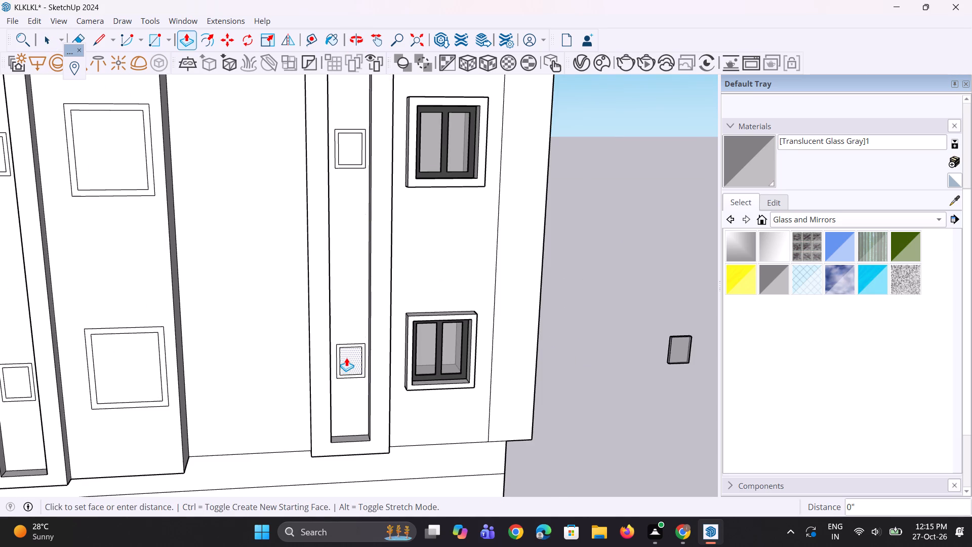
left_click(347, 353)
Repeat the same 1' 5 1/8" push on the inner faces of the three small windows above in the strip.
scroll(330, 388, "down", 3)
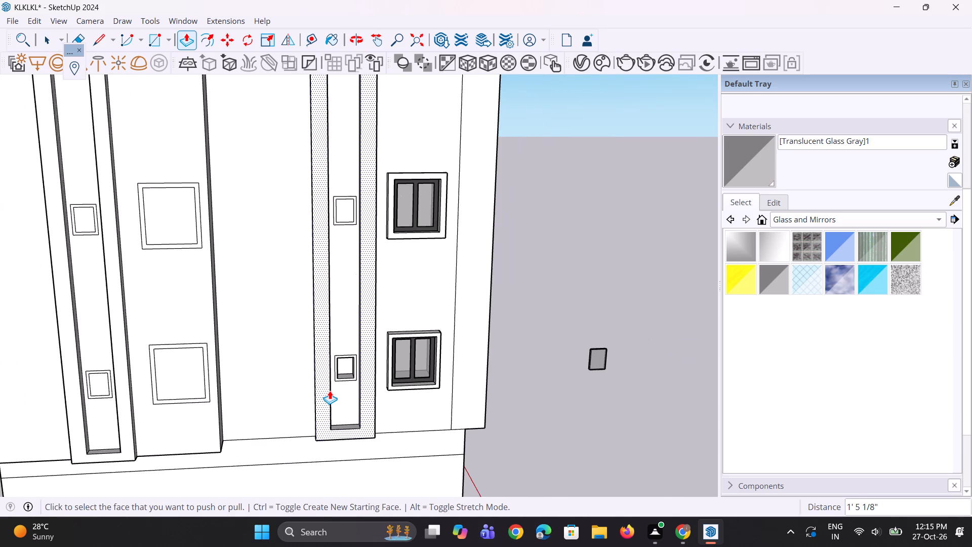
scroll(330, 390, "down", 1)
scroll(341, 319, "up", 2)
double_click(341, 219)
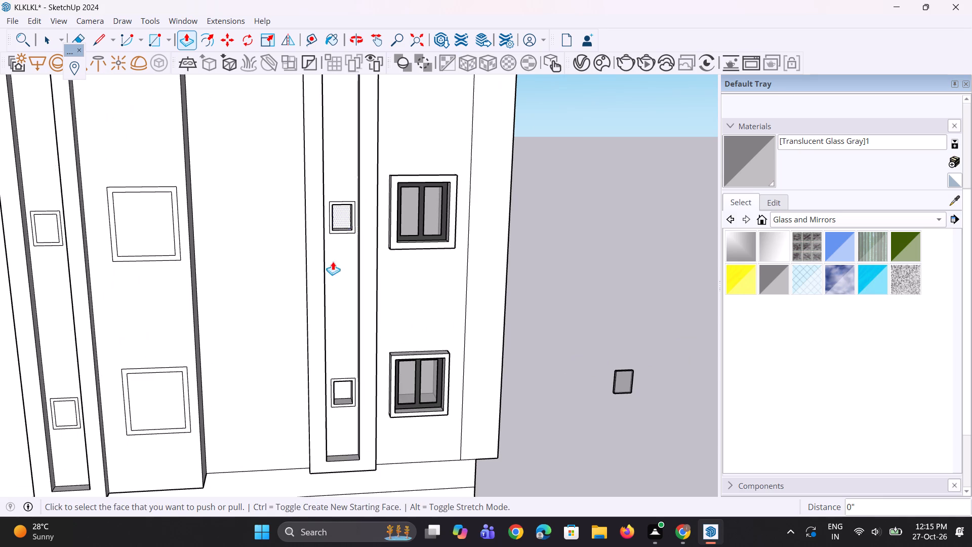
scroll(309, 391, "down", 9)
scroll(333, 209, "up", 7)
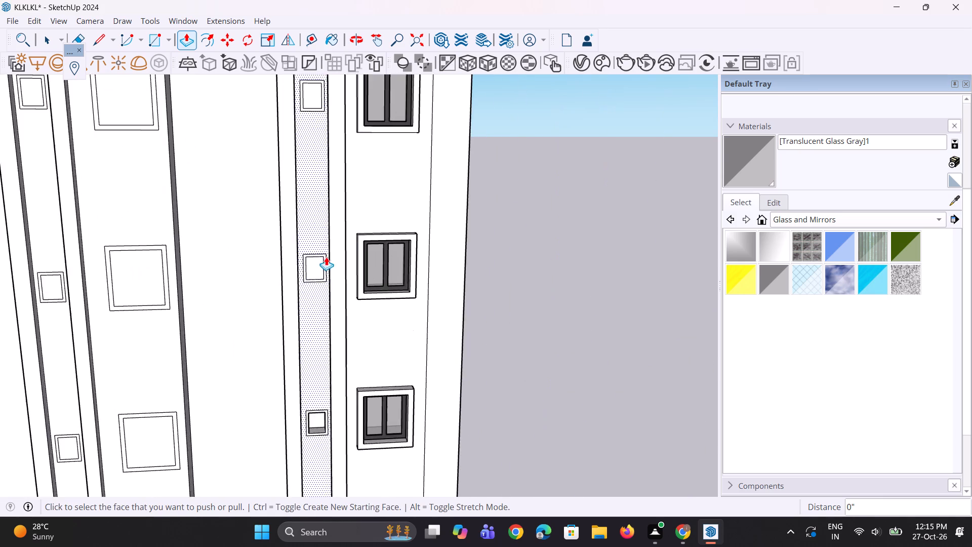
scroll(325, 260, "up", 3)
double_click(317, 268)
scroll(315, 408, "down", 9)
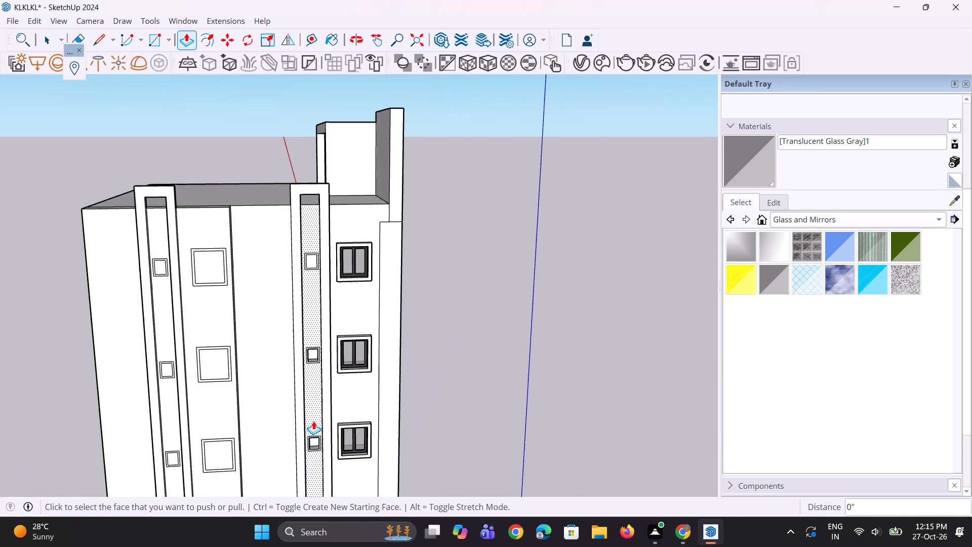
scroll(320, 324, "up", 3)
scroll(303, 241, "up", 2)
double_click(308, 238)
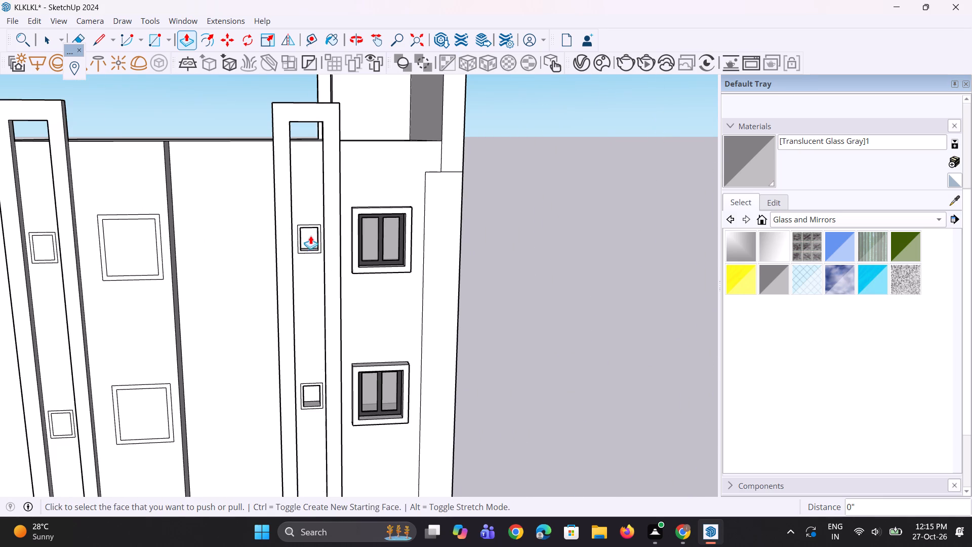
scroll(310, 231, "down", 4)
key("space")
key("space")
scroll(309, 227, "down", 4)
key("space")
Move the glass pane group by its lower corner about 28' 4" into the lowest small window opening of the strip.
scroll(309, 225, "down", 3)
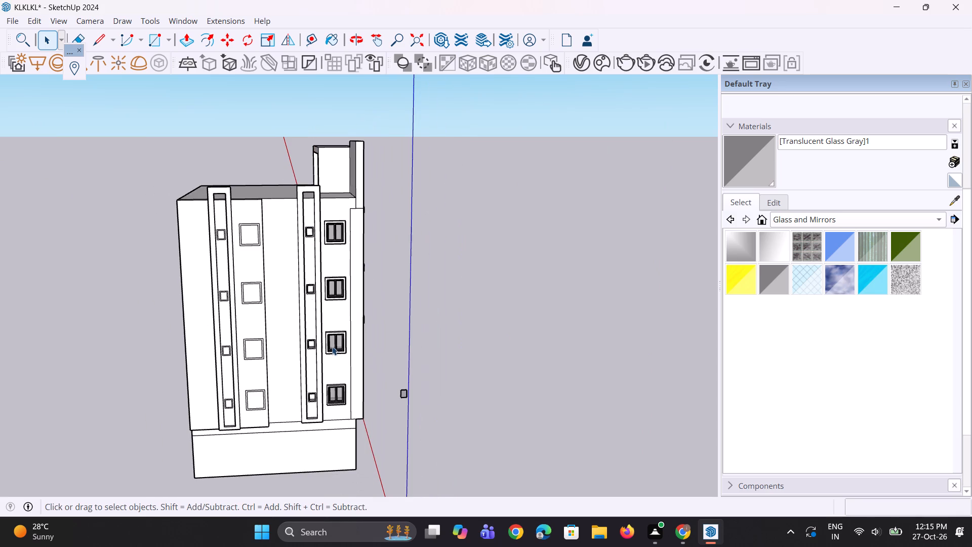
scroll(356, 375, "up", 6)
scroll(440, 411, "up", 3)
left_click(440, 412)
scroll(453, 423, "up", 2)
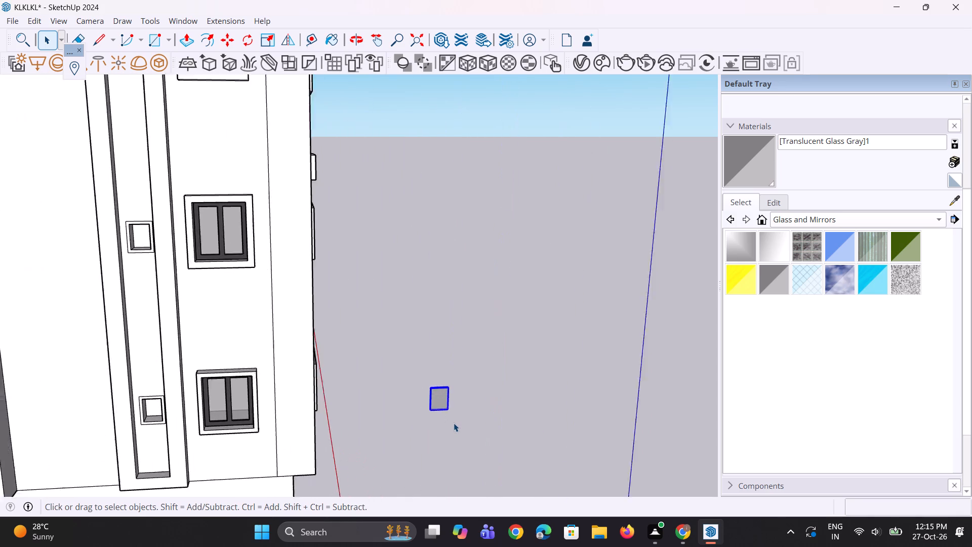
scroll(454, 423, "up", 3)
key("m")
left_click(440, 405)
scroll(476, 425, "down", 5)
scroll(206, 433, "up", 7)
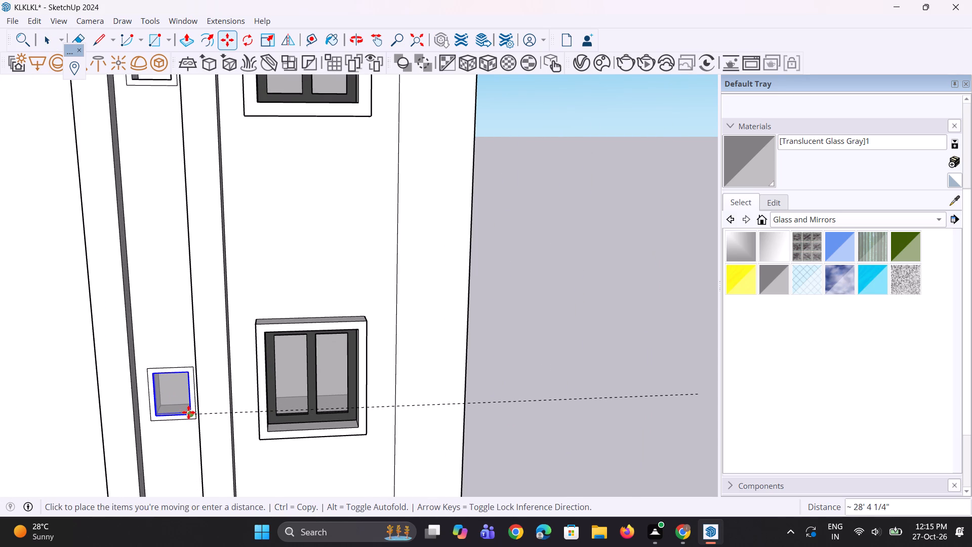
left_click(188, 411)
middle_click_drag(173, 434, 240, 419)
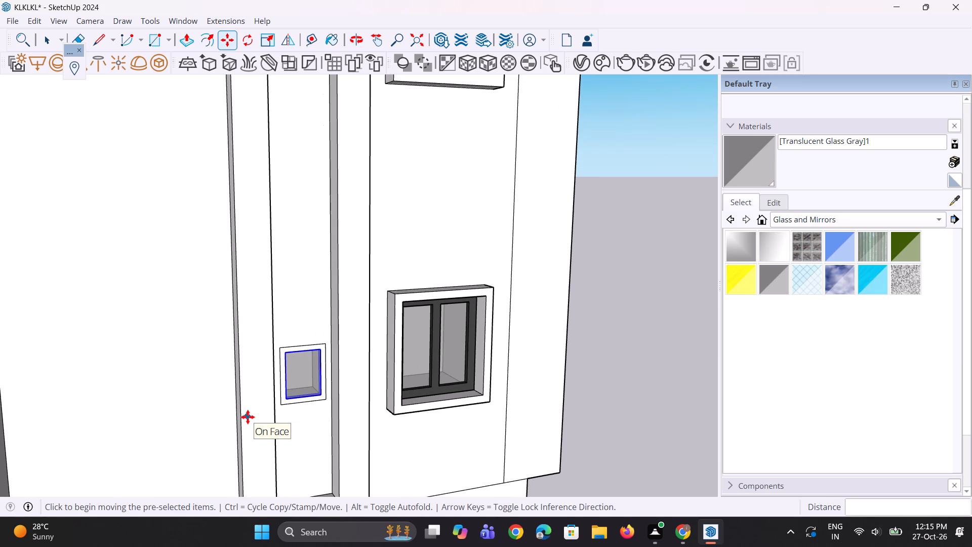
Copy the glass pane 16' 11 3/8" straight up into the second small window opening of the strip.
key("m")
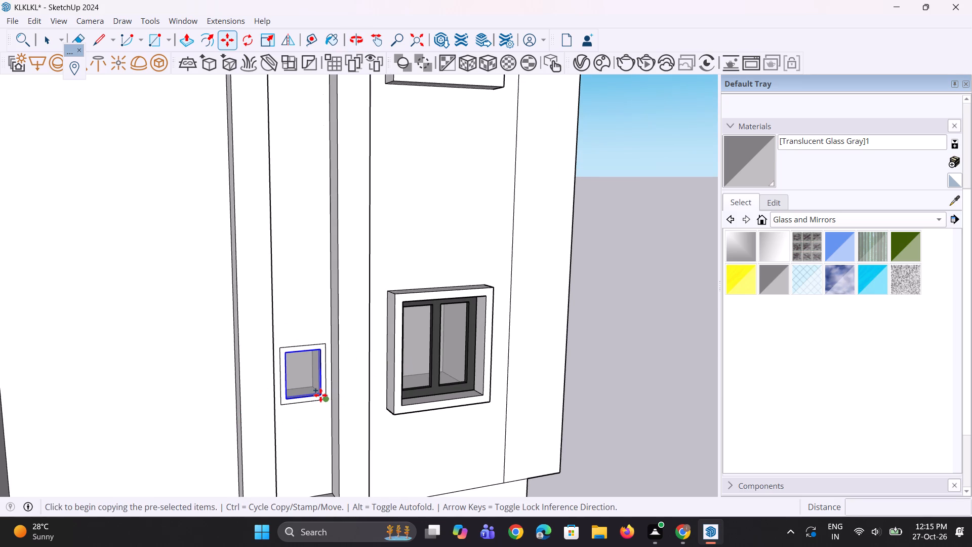
scroll(320, 395, "up", 2)
left_click(321, 394)
scroll(319, 406, "down", 6)
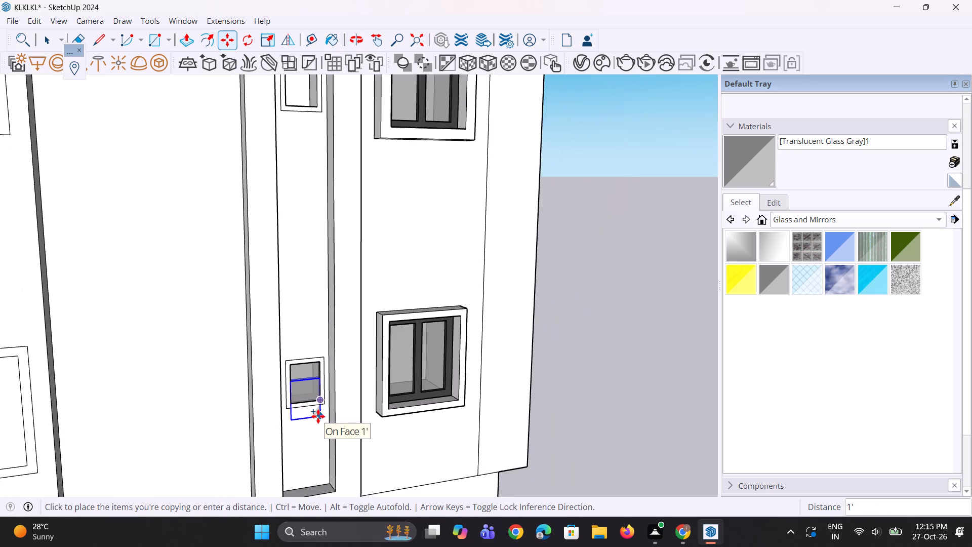
scroll(318, 416, "down", 2)
scroll(322, 253, "up", 2)
scroll(319, 194, "up", 2)
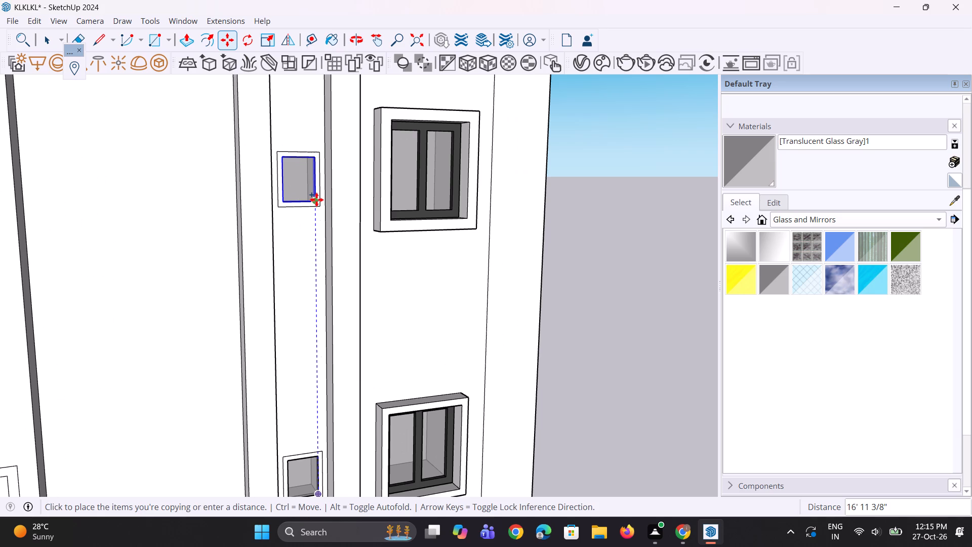
left_click(316, 200)
Copy the second window's glass pane 16' 11 3/8" up into the third small window opening.
scroll(293, 403, "down", 5)
scroll(301, 330, "down", 4)
middle_click_drag(305, 304, 280, 326)
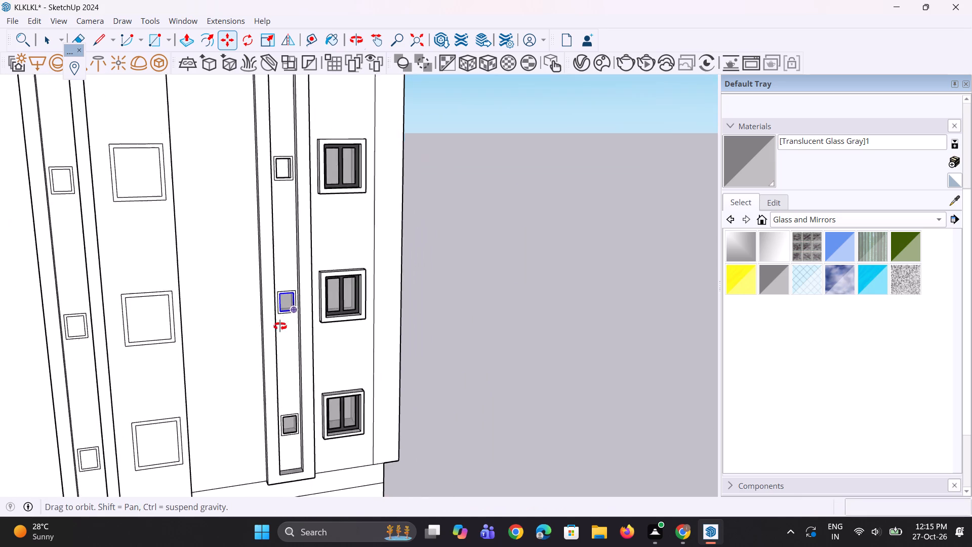
middle_click_drag(280, 326, 273, 326)
scroll(272, 326, "up", 7)
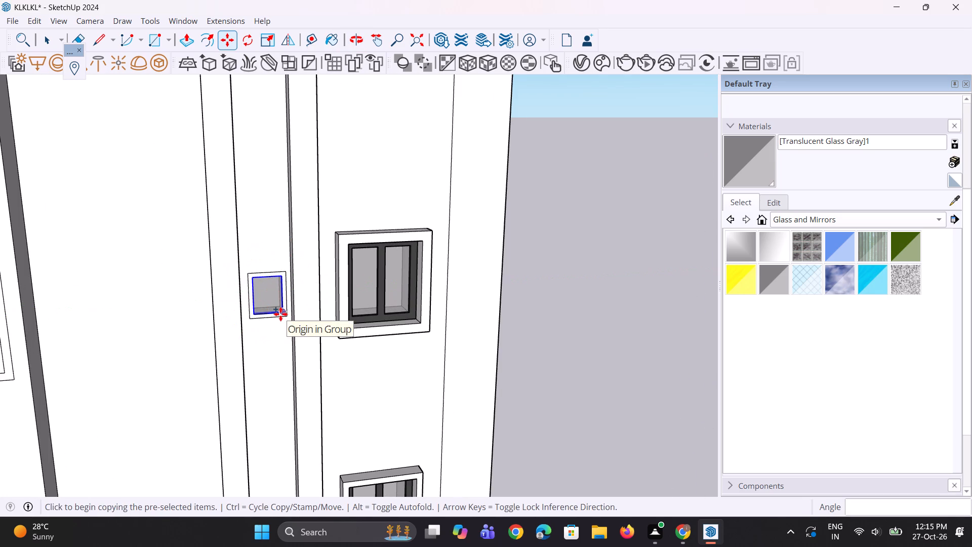
left_click(280, 314)
scroll(273, 374, "down", 7)
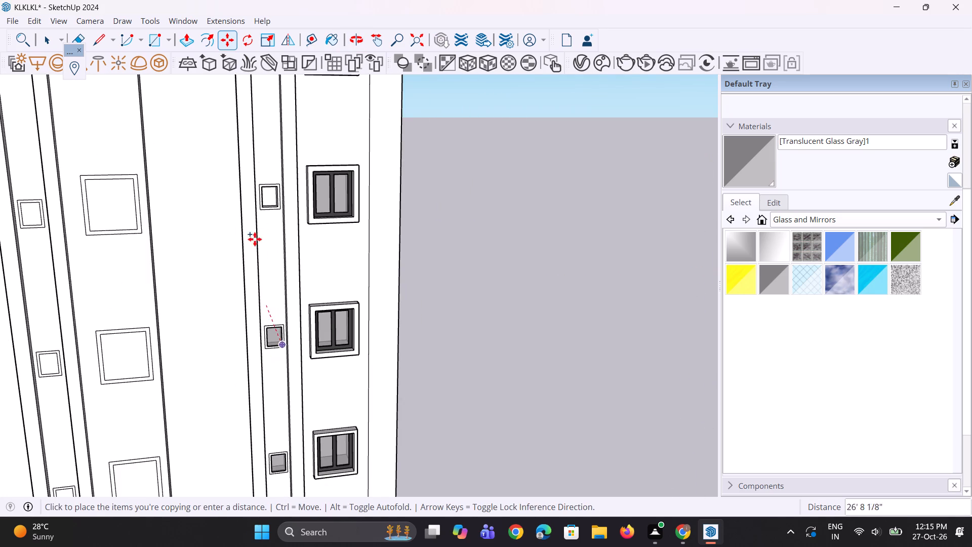
scroll(256, 186, "up", 7)
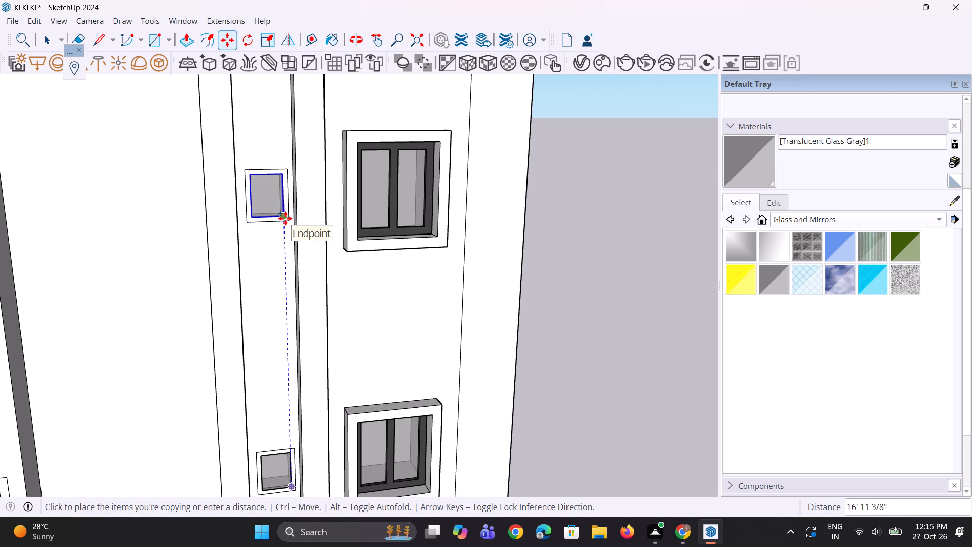
left_click(285, 218)
key("space")
key("space")
Copy the third window's glass pane 16' 11 3/8" up into the topmost small window opening of the strip.
scroll(284, 233, "up", 3)
scroll(309, 326, "down", 5)
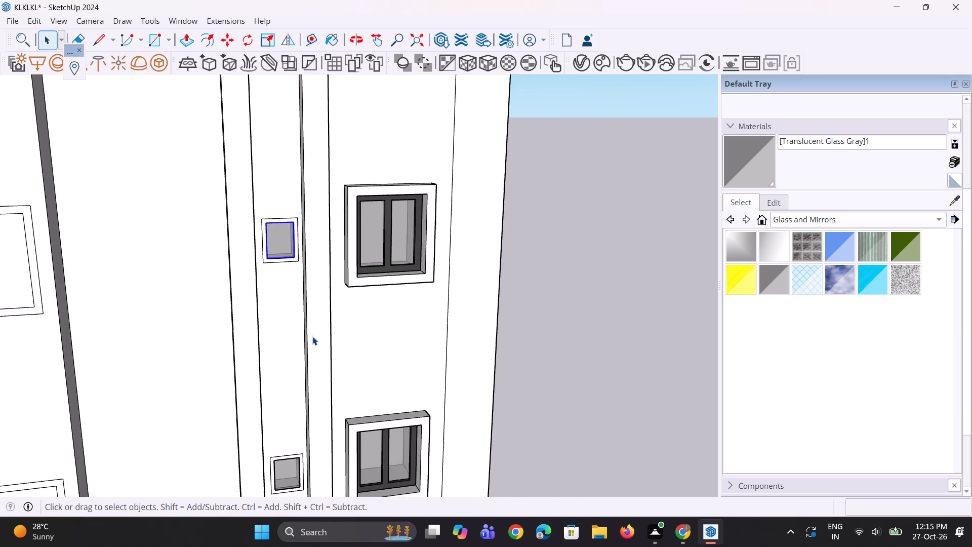
scroll(312, 336, "down", 5)
scroll(283, 234, "up", 2)
key("m")
scroll(293, 325, "up", 3)
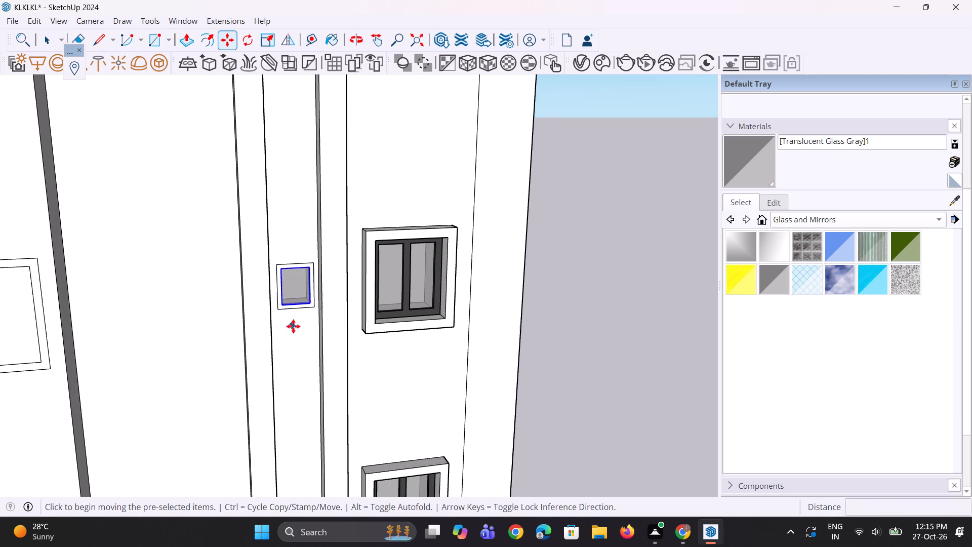
left_click(312, 304)
scroll(311, 366, "down", 5)
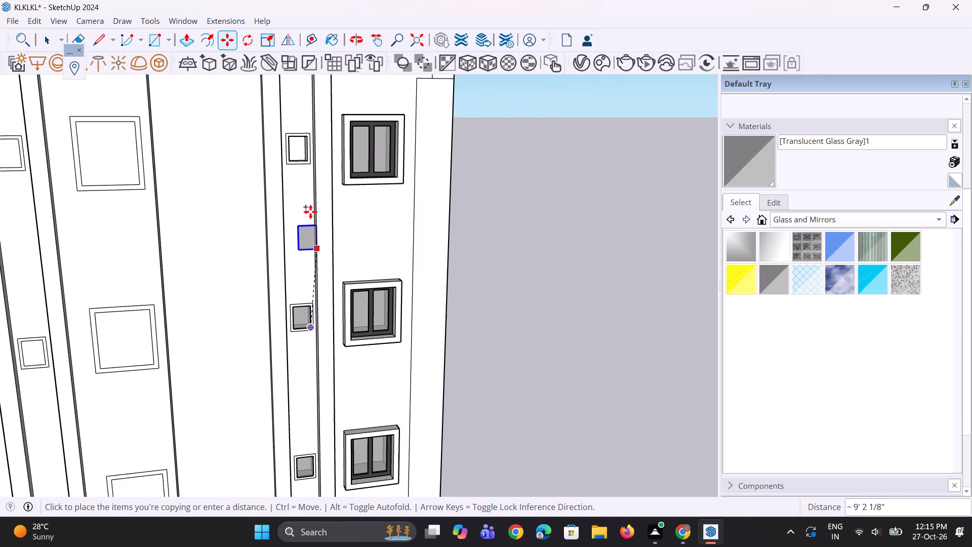
scroll(304, 152, "up", 2)
middle_click_drag(306, 156, 322, 218)
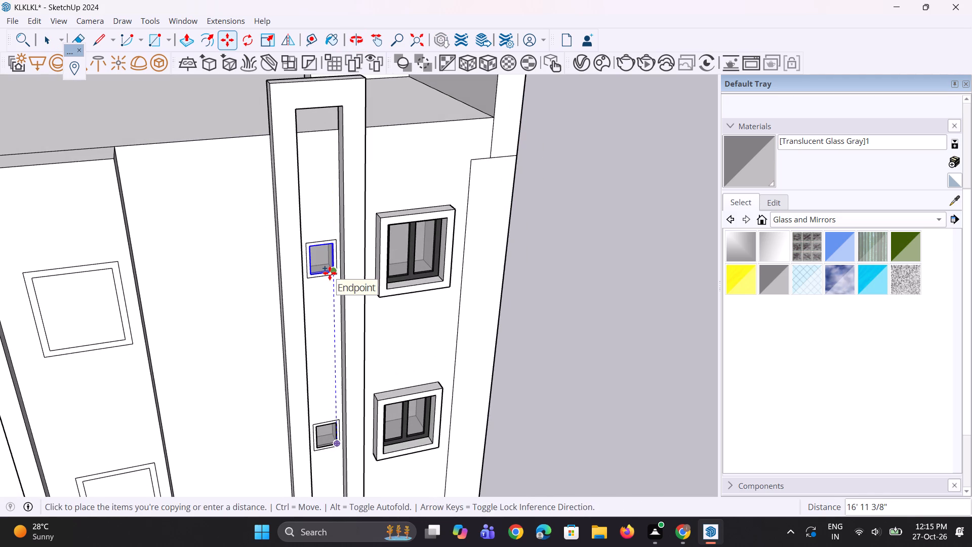
left_click(330, 273)
middle_click_drag(316, 345, 312, 322)
key("space")
key("space")
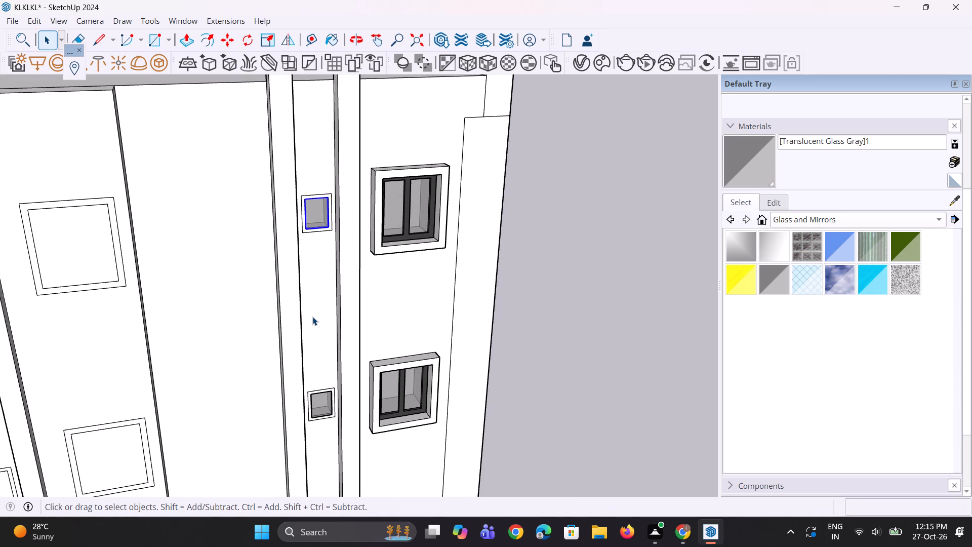
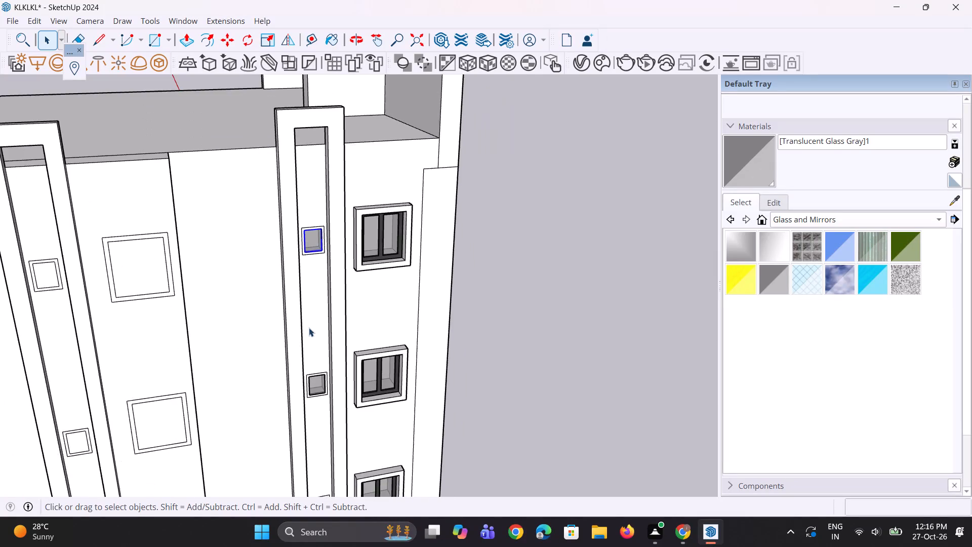
Push/Pull the surround of the topmost small window in the recessed strip outward 7".
scroll(312, 287, "up", 3)
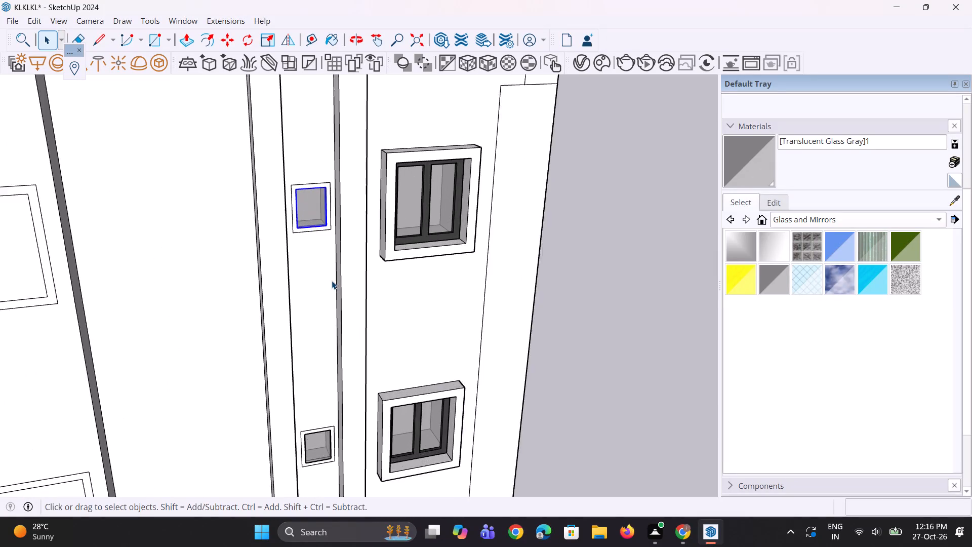
scroll(332, 281, "up", 8)
left_click(686, 385)
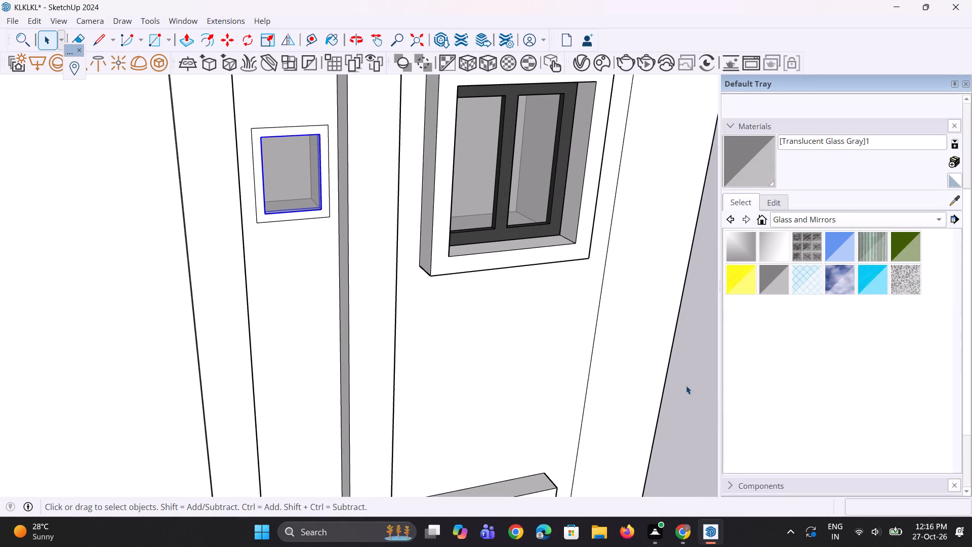
scroll(368, 232, "up", 2)
scroll(320, 235, "up", 4)
key("p")
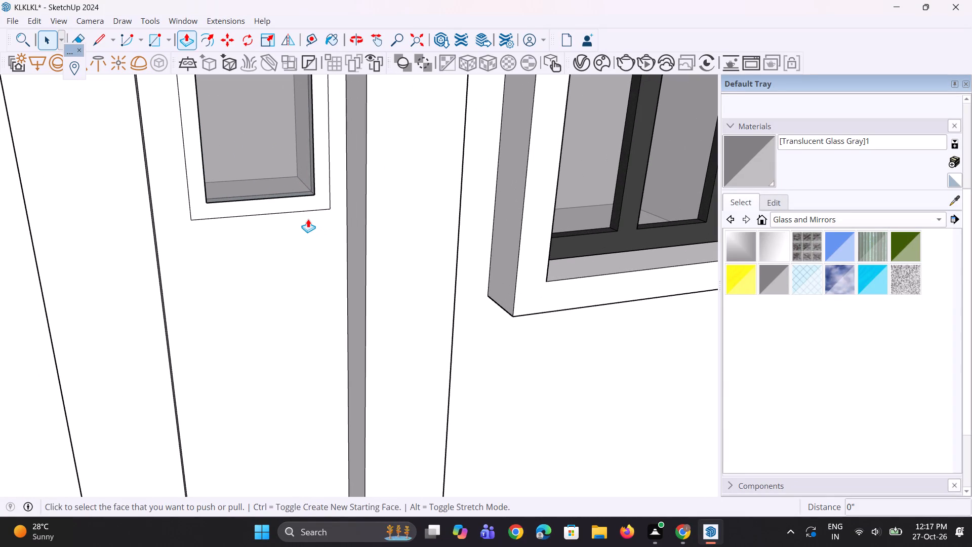
left_click(311, 206)
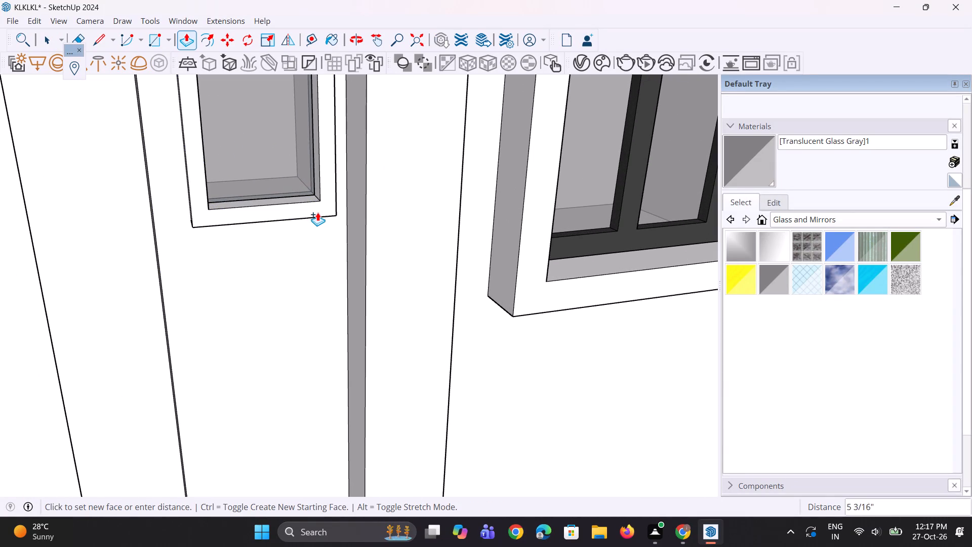
left_click(319, 214)
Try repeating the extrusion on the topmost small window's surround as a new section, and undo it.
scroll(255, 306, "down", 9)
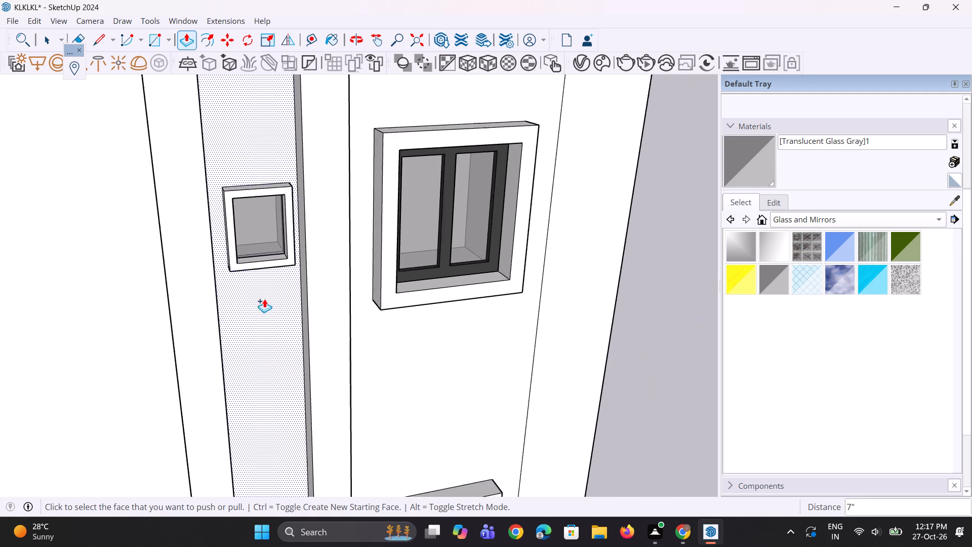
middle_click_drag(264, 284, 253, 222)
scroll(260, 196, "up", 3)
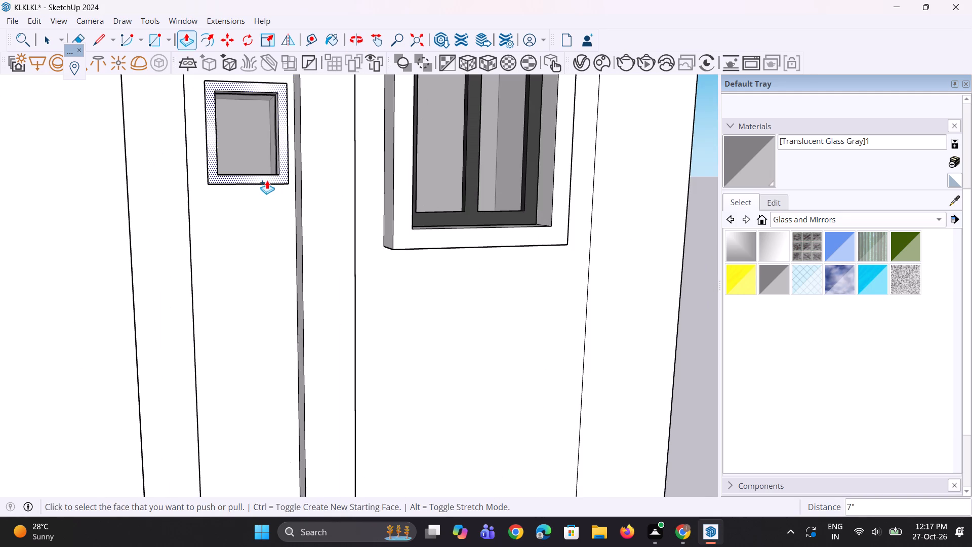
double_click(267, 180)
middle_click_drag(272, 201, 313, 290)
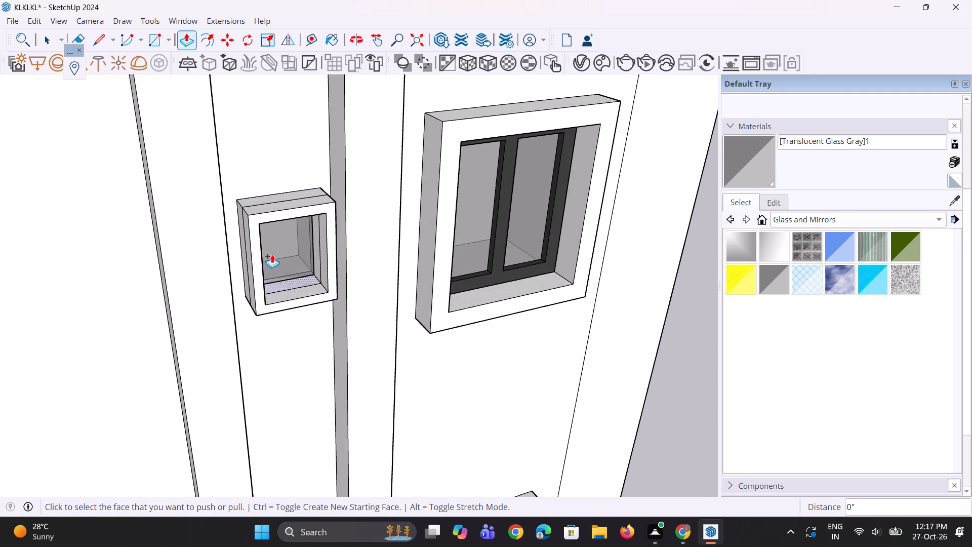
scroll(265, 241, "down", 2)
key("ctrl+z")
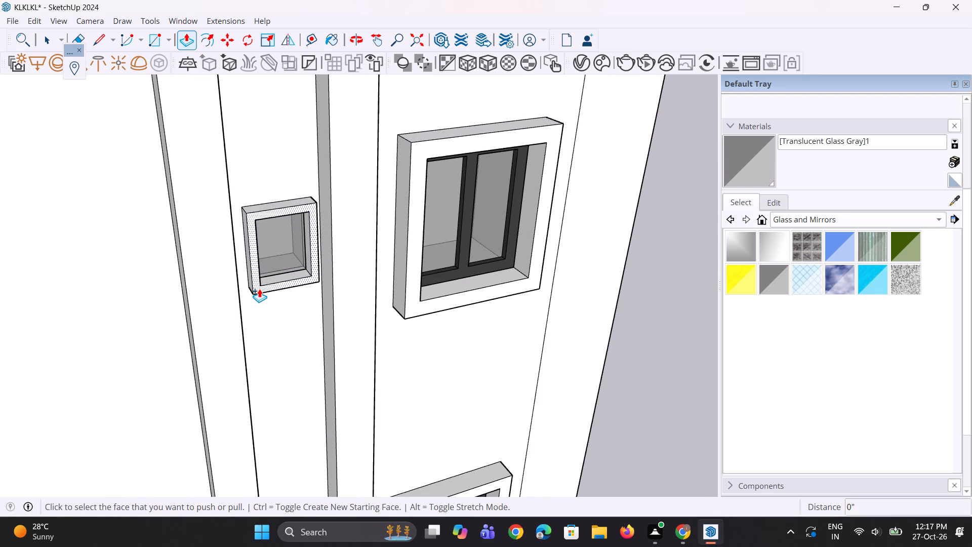
Extend the topmost small window's surround outward by another 7", to a 1' 2" total projection.
double_click(259, 289)
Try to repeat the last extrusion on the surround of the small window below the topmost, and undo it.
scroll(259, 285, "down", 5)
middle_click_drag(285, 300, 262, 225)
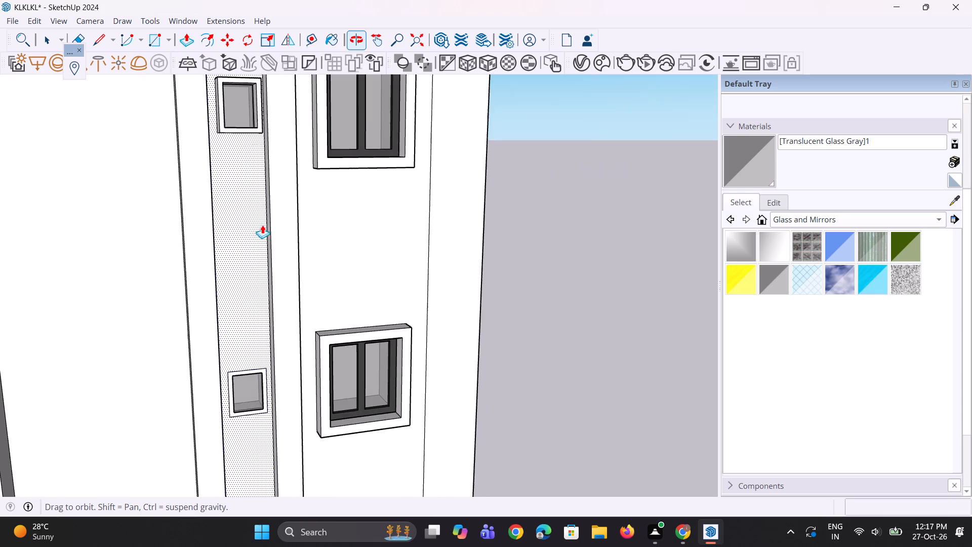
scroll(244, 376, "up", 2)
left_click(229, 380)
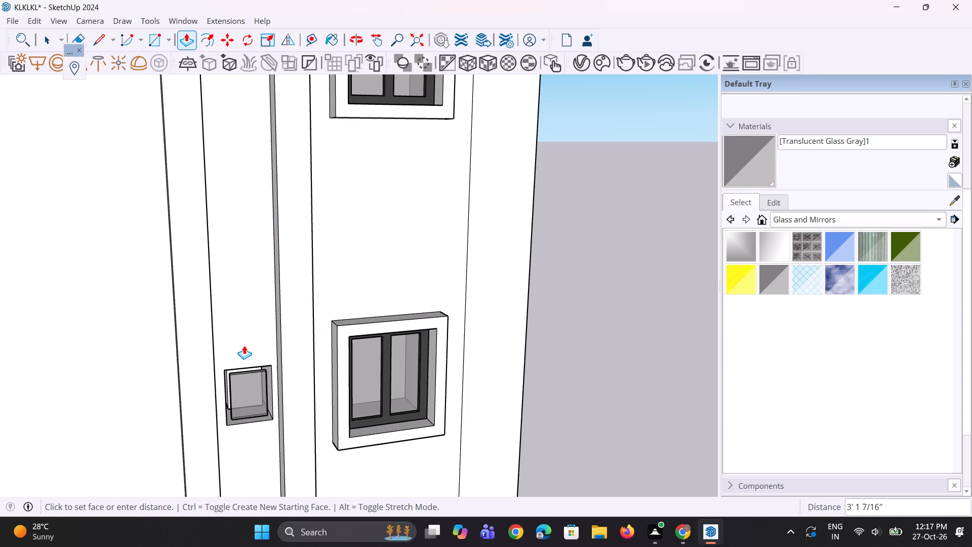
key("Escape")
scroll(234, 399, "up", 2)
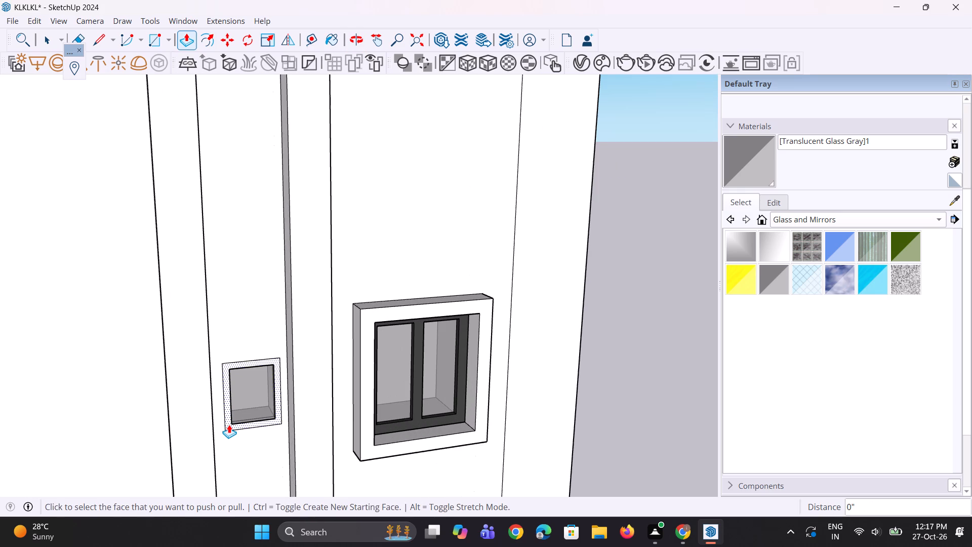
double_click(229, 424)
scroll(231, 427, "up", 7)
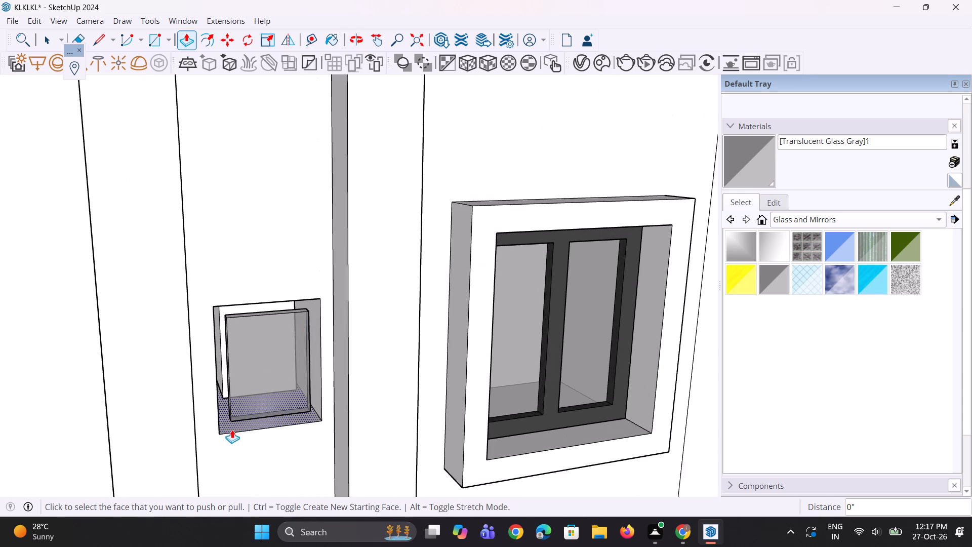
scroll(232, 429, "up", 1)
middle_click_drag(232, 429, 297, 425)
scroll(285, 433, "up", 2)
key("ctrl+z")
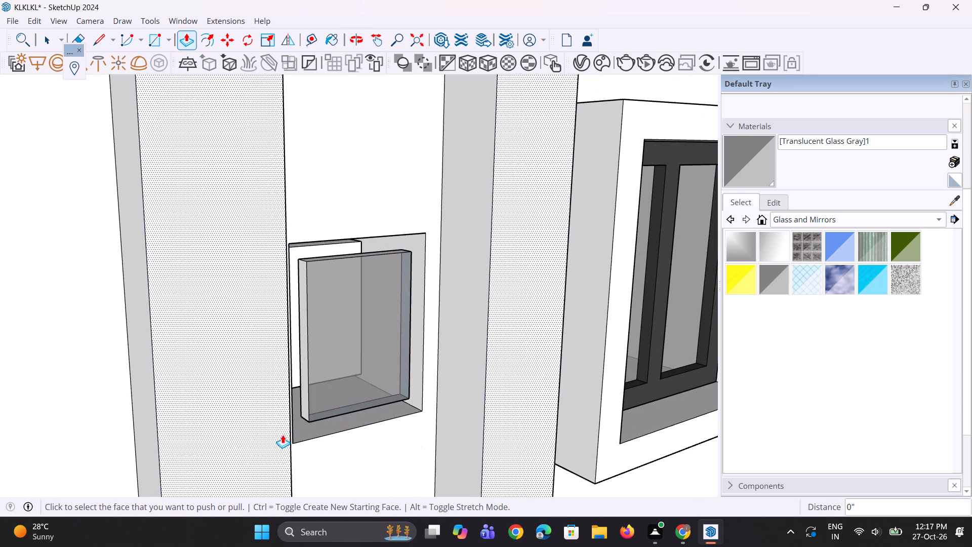
Extrude the surround of the small window below the topmost 1' 2" outward, level with the topmost surround's face.
left_click(303, 434)
scroll(315, 442, "down", 5)
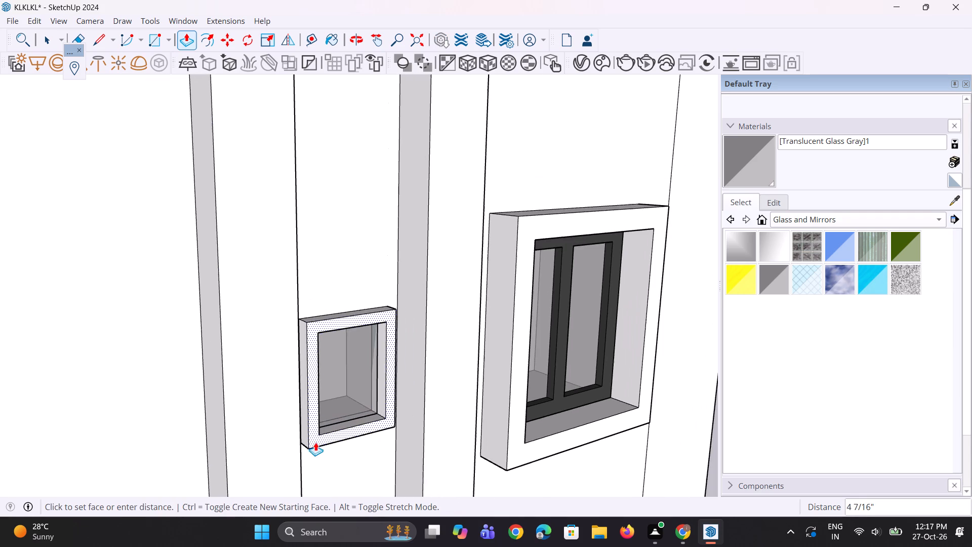
scroll(384, 255, "down", 18)
middle_click_drag(374, 302, 326, 353)
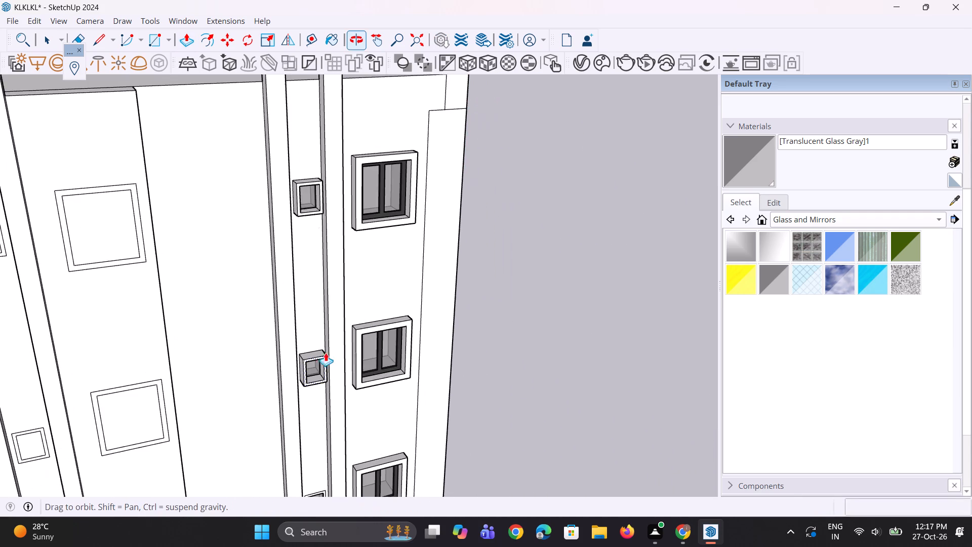
middle_click_drag(326, 353, 326, 357)
left_click(315, 214)
Repeat the 1' 2" outward extrusion on the surrounds of the two lower small windows in the strip.
middle_click_drag(279, 399, 277, 389)
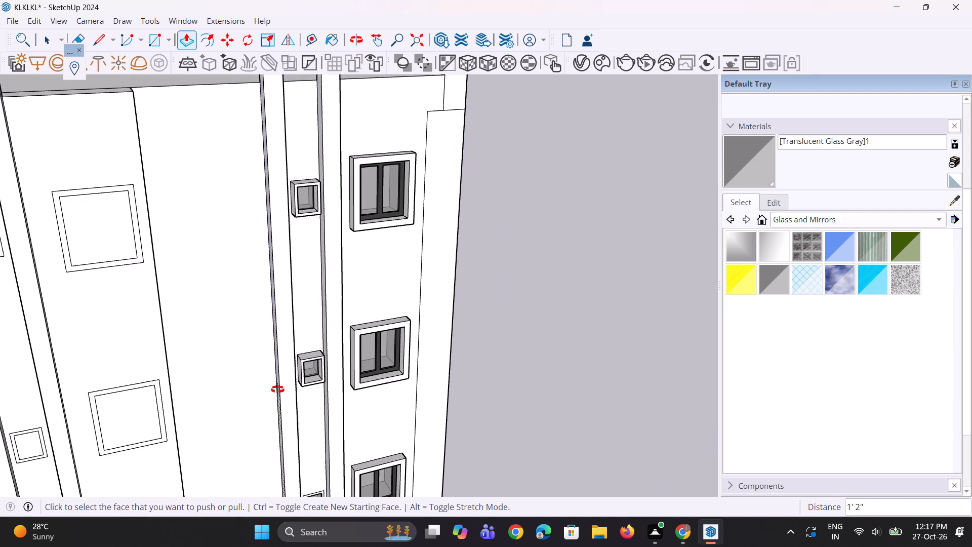
middle_click_drag(277, 389, 277, 282)
scroll(308, 416, "up", 8)
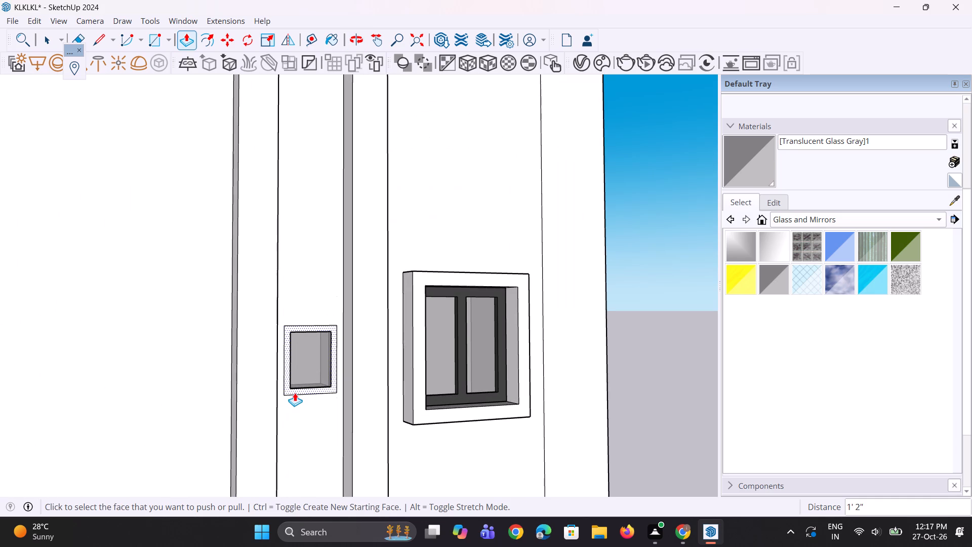
double_click(295, 393)
scroll(277, 344, "down", 16)
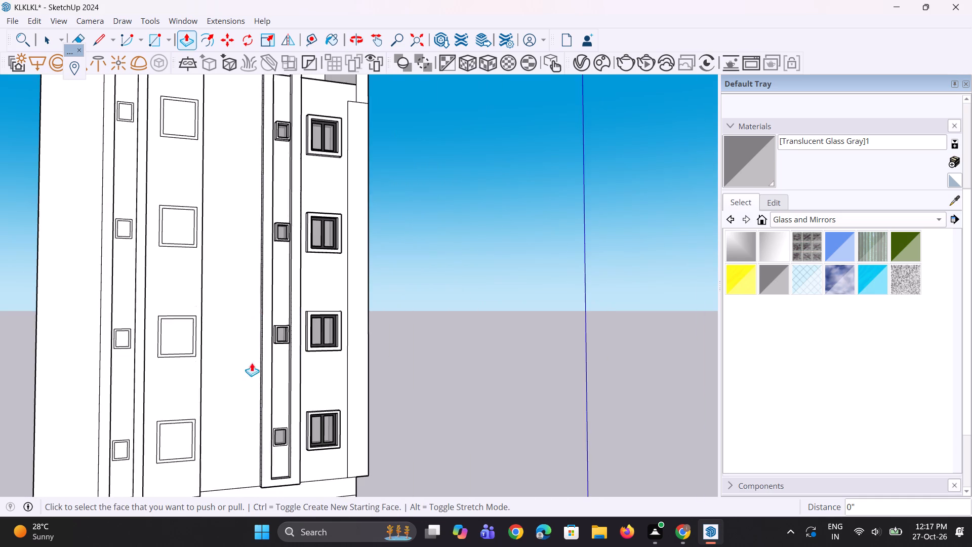
scroll(252, 443, "up", 13)
double_click(278, 449)
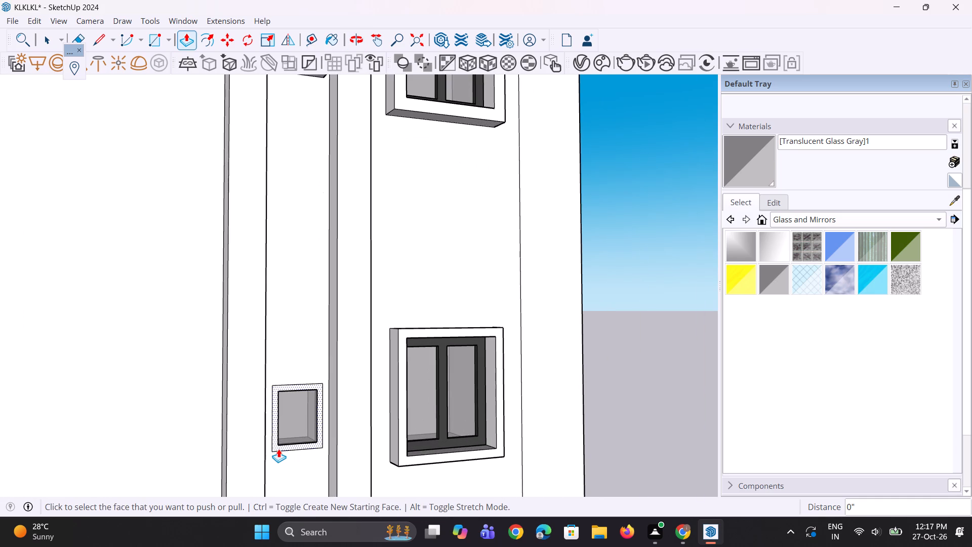
middle_click_drag(273, 437, 231, 442)
scroll(228, 438, "down", 4)
key("space")
key("space")
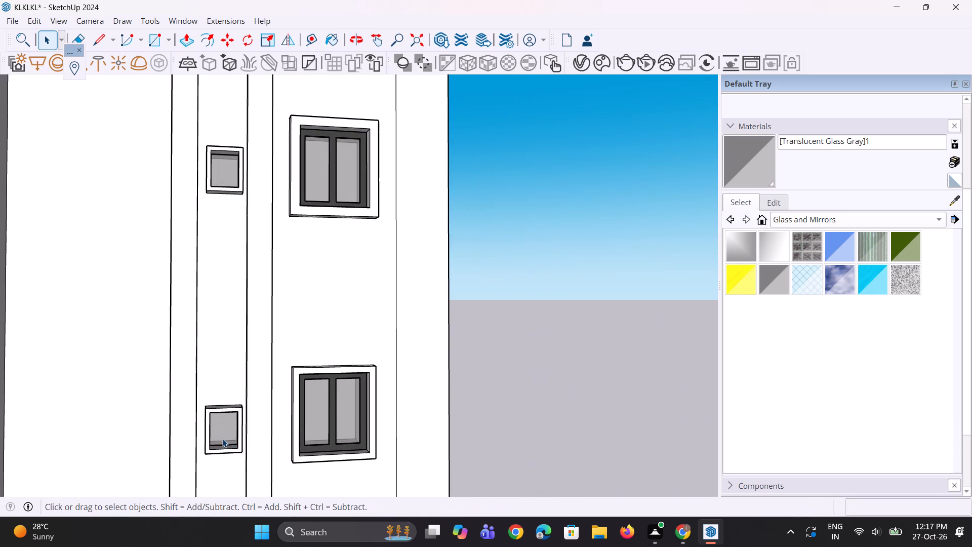
Push/Pull the lowest small surround's outer side face, on the side facing the large windows, outward about 1".
middle_click_drag(222, 439, 283, 473)
scroll(322, 389, "down", 6)
middle_click_drag(363, 378, 0, 368)
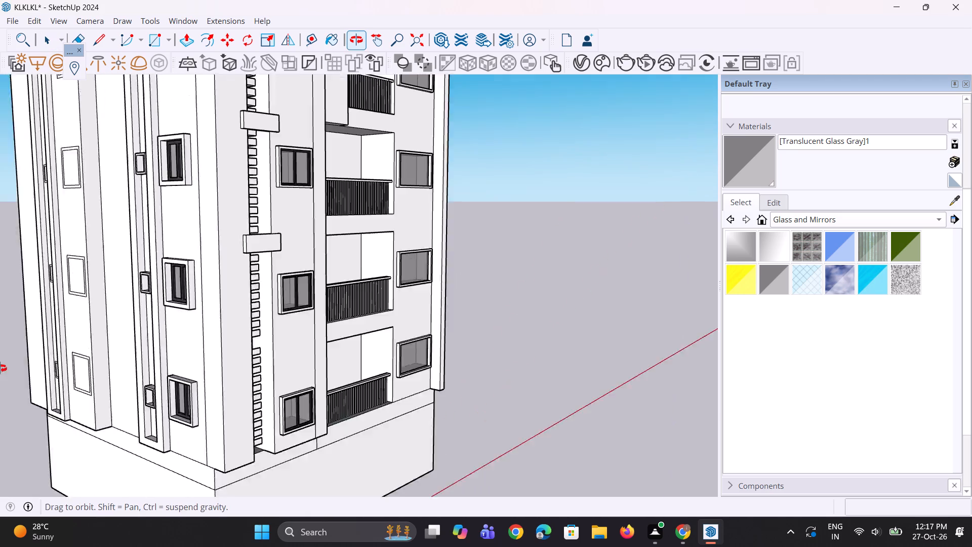
middle_click_drag(0, 368, 6, 347)
scroll(156, 368, "up", 8)
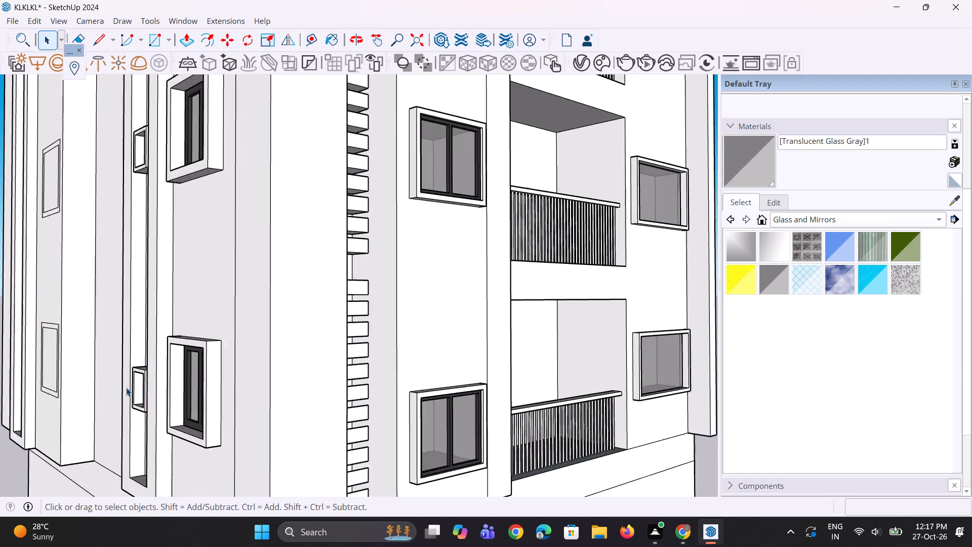
scroll(126, 387, "up", 1)
middle_click_drag(126, 387, 304, 374)
scroll(259, 399, "up", 9)
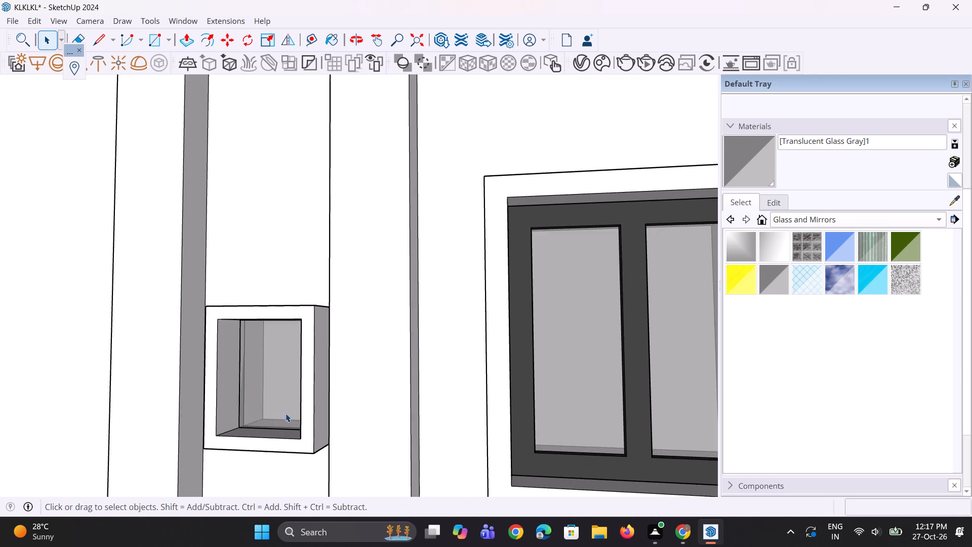
middle_click_drag(293, 415, 347, 436)
scroll(328, 432, "up", 1)
key("p")
middle_click_drag(333, 436, 314, 433)
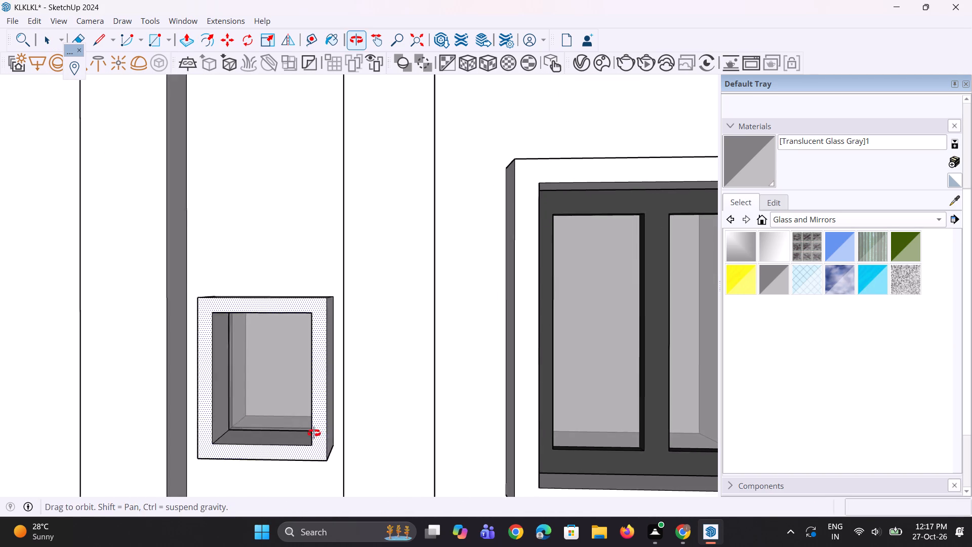
middle_click_drag(314, 433, 313, 434)
scroll(321, 432, "up", 2)
left_click(322, 432)
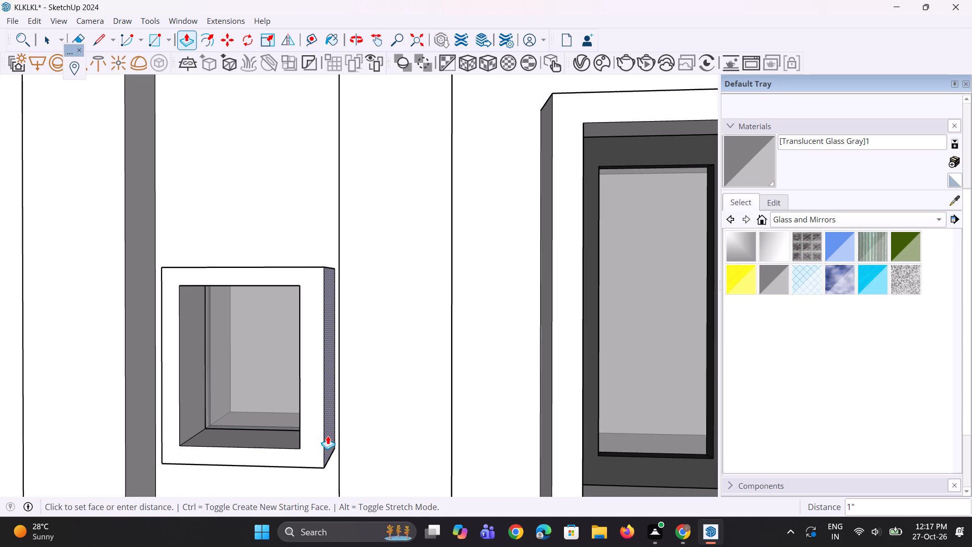
left_click(328, 436)
Repeat the 1" extension on the opposite side, top and bottom outer faces of the lowest small window's surround.
middle_click_drag(301, 432, 476, 454)
double_click(217, 434)
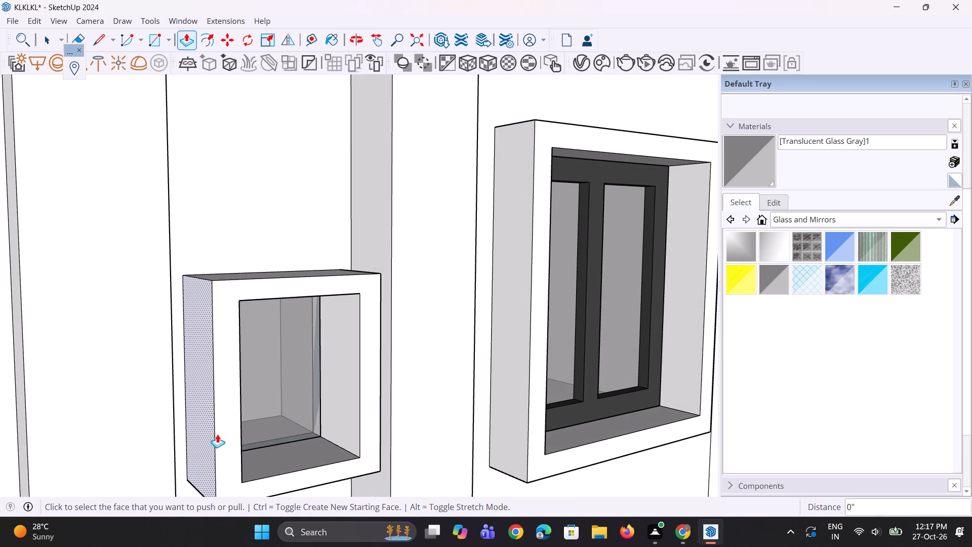
middle_click_drag(266, 348, 247, 388)
double_click(263, 315)
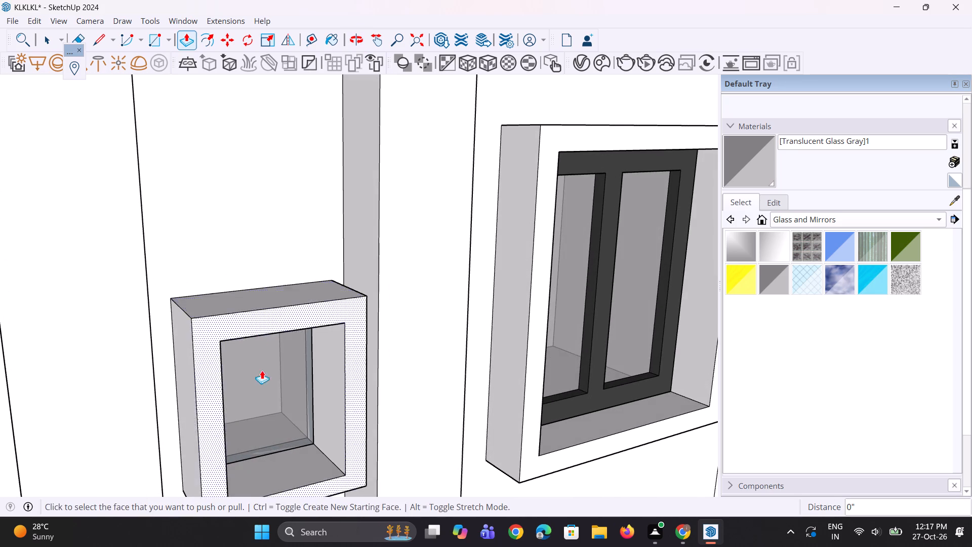
middle_click_drag(262, 373, 253, 164)
double_click(237, 277)
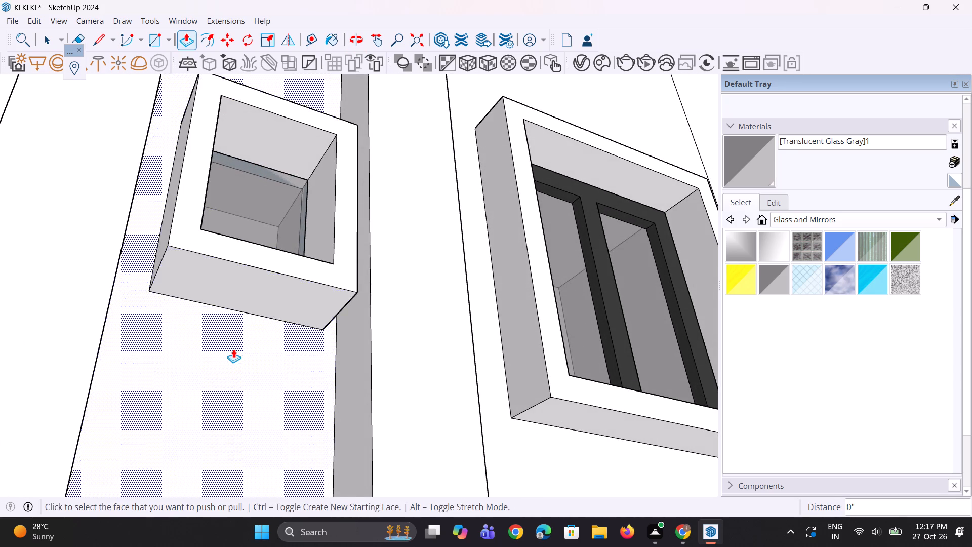
Extend all four outer faces of the second-lowest small window's surround outward by the same 1".
scroll(233, 349, "down", 7)
middle_click_drag(308, 289, 230, 404)
scroll(206, 409, "up", 1)
scroll(189, 407, "down", 5)
middle_click_drag(188, 406, 179, 430)
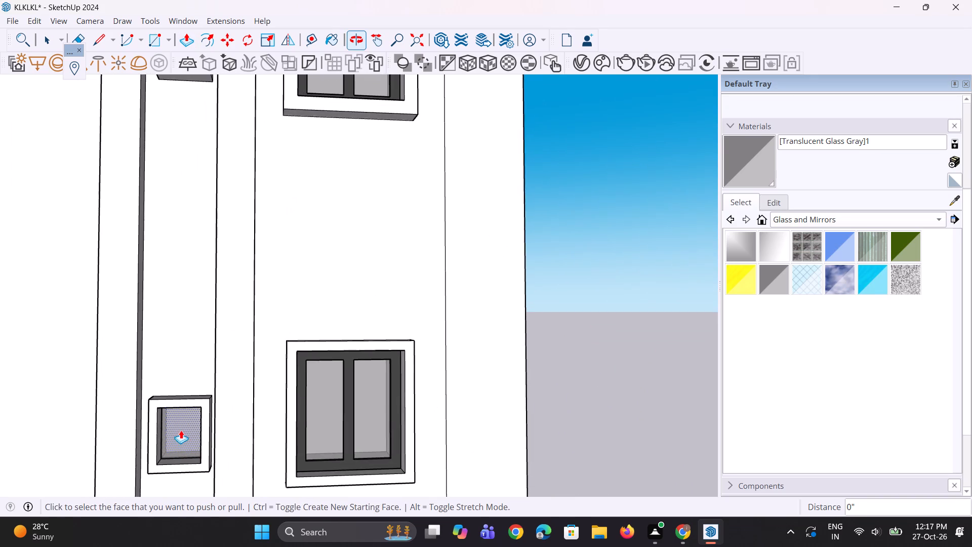
scroll(189, 445, "down", 4)
scroll(201, 121, "up", 5)
middle_click_drag(150, 150, 243, 209)
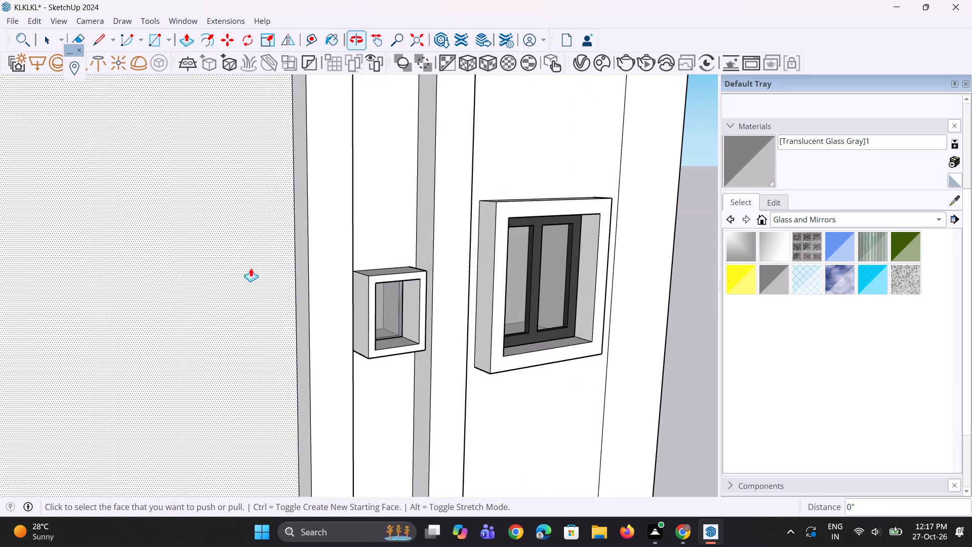
scroll(307, 319, "up", 3)
double_click(385, 298)
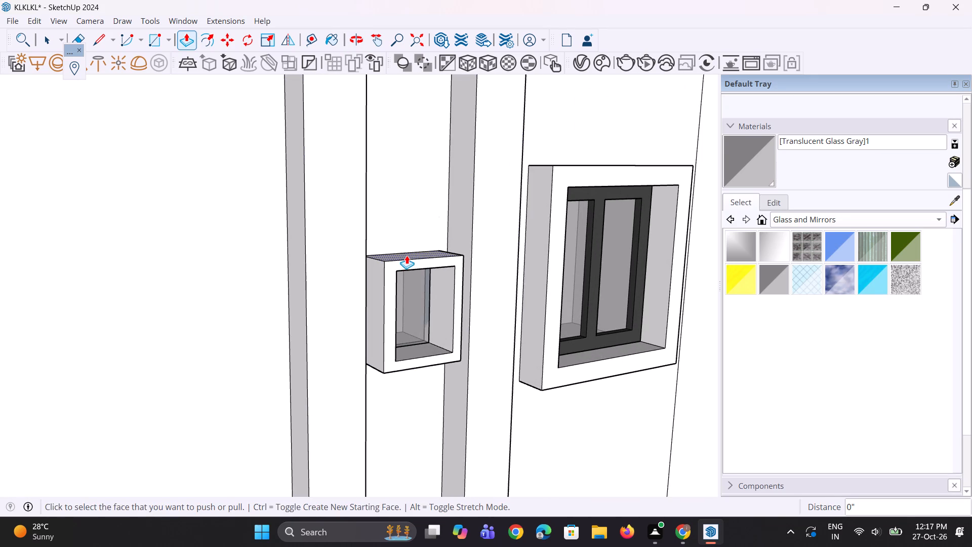
double_click(407, 255)
middle_click_drag(505, 314, 353, 325)
scroll(248, 314, "up", 3)
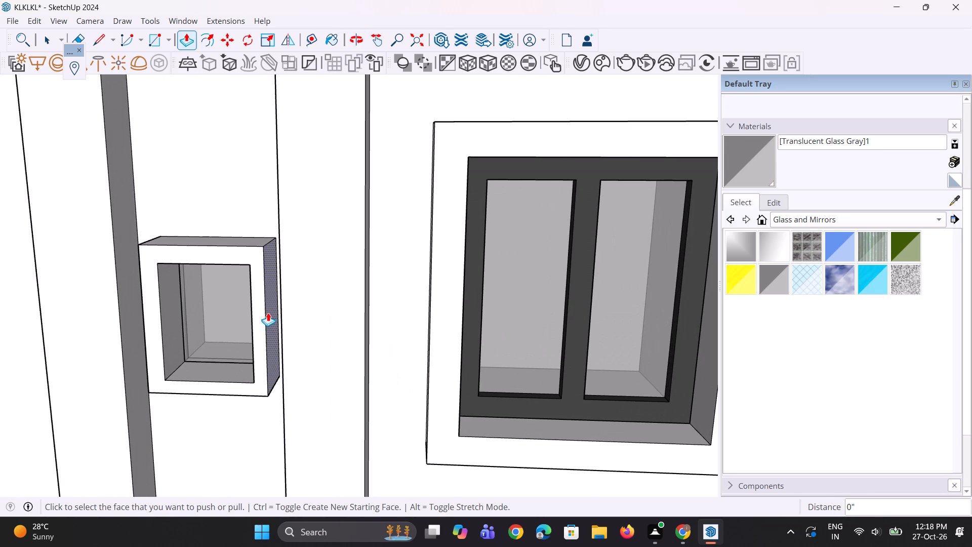
double_click(270, 311)
middle_click_drag(247, 346, 349, 273)
middle_click_drag(276, 353, 284, 325)
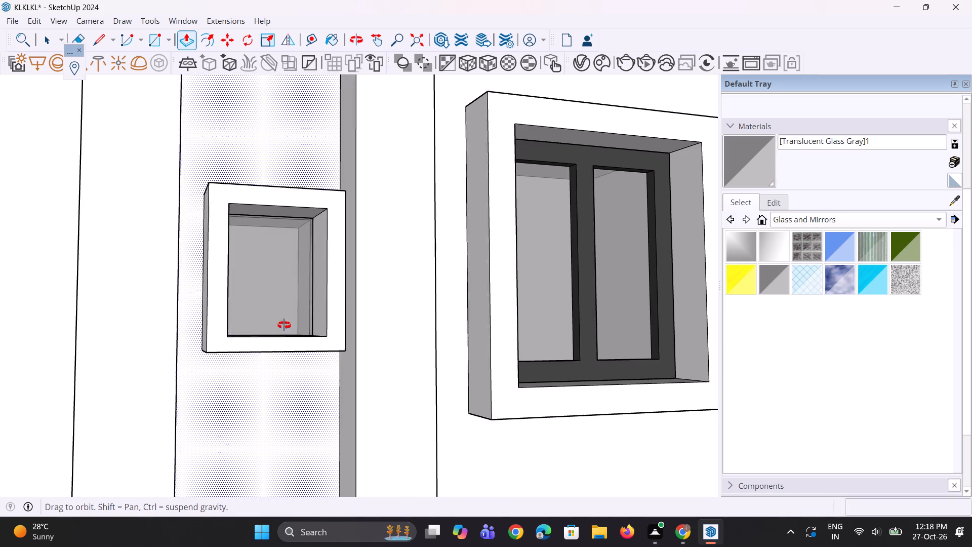
middle_click_drag(284, 325, 295, 288)
double_click(288, 301)
Extend all four outer faces of the third-lowest small window's surround outward by the same 1".
scroll(306, 337, "down", 5)
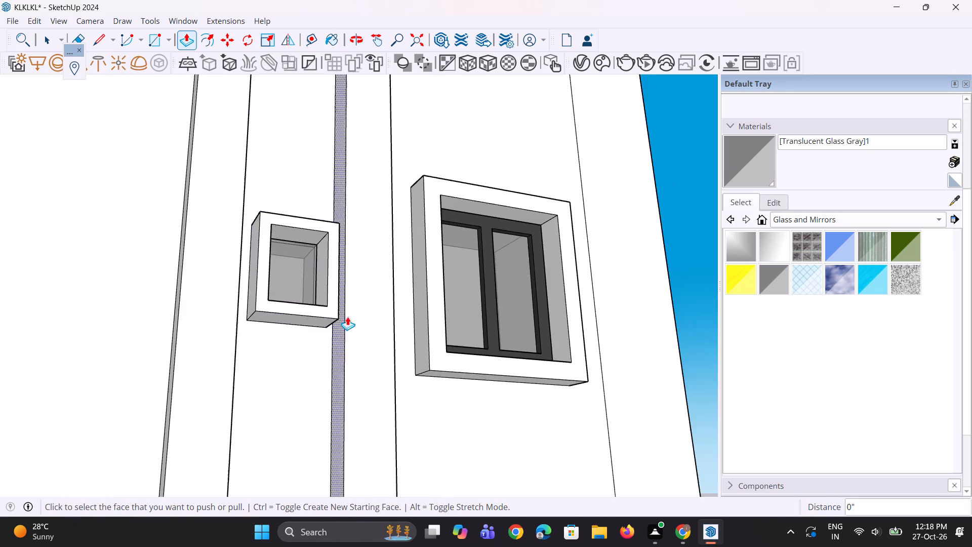
middle_click_drag(347, 317, 288, 396)
scroll(288, 398, "down", 11)
scroll(262, 121, "up", 20)
middle_click_drag(304, 245, 230, 268)
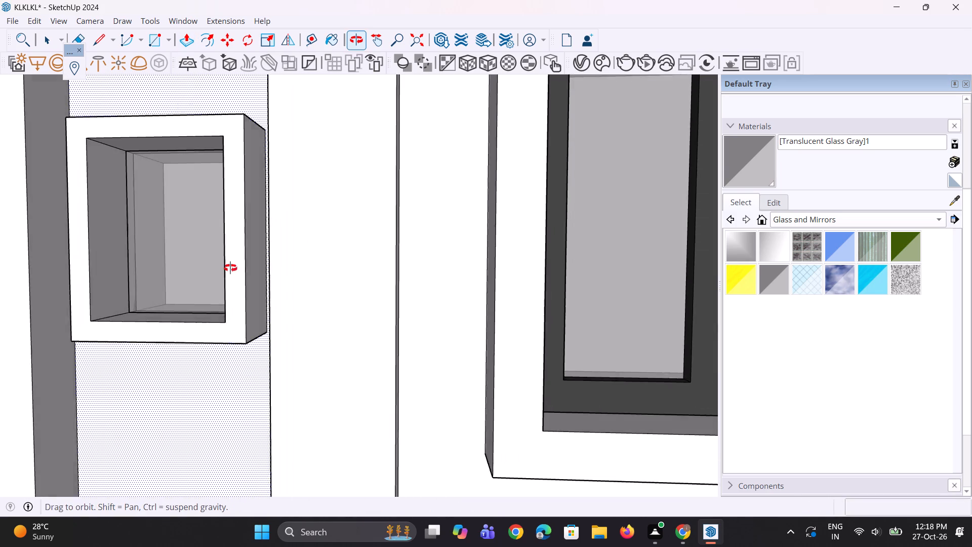
middle_click_drag(230, 268, 230, 268)
double_click(241, 262)
middle_click_drag(213, 280, 372, 251)
double_click(94, 248)
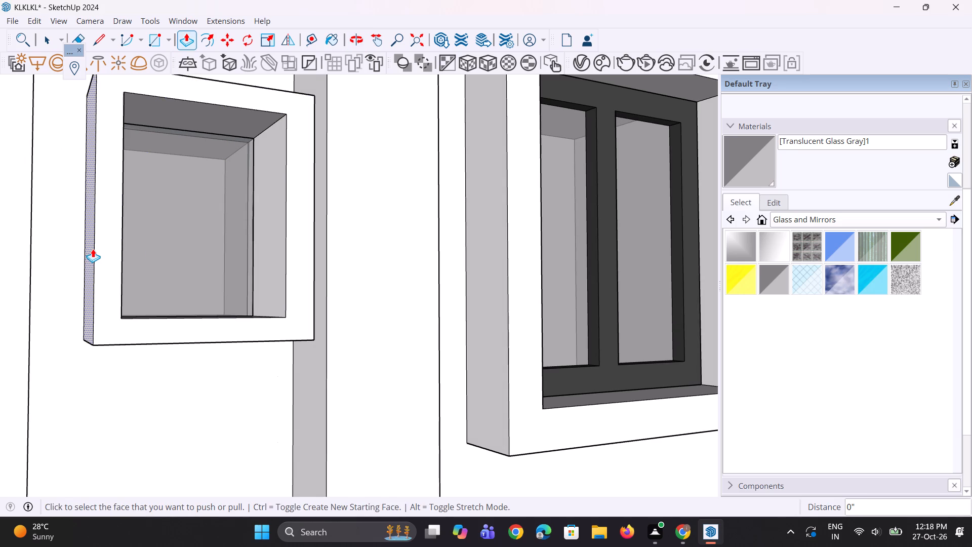
key("ctrl+z")
scroll(91, 250, "up", 1, "ctrl")
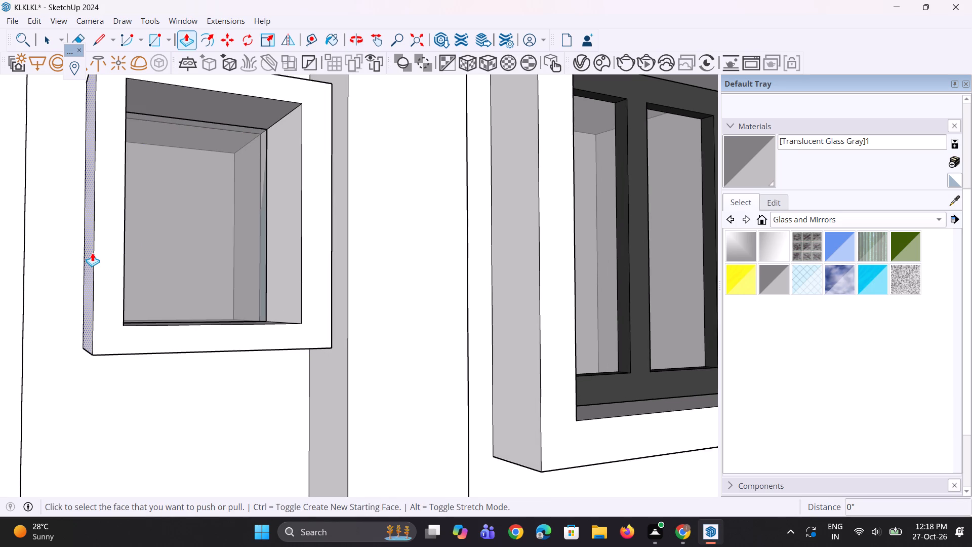
double_click(92, 253)
middle_click_drag(125, 332, 156, 219)
scroll(125, 332, "up", 1)
double_click(133, 272)
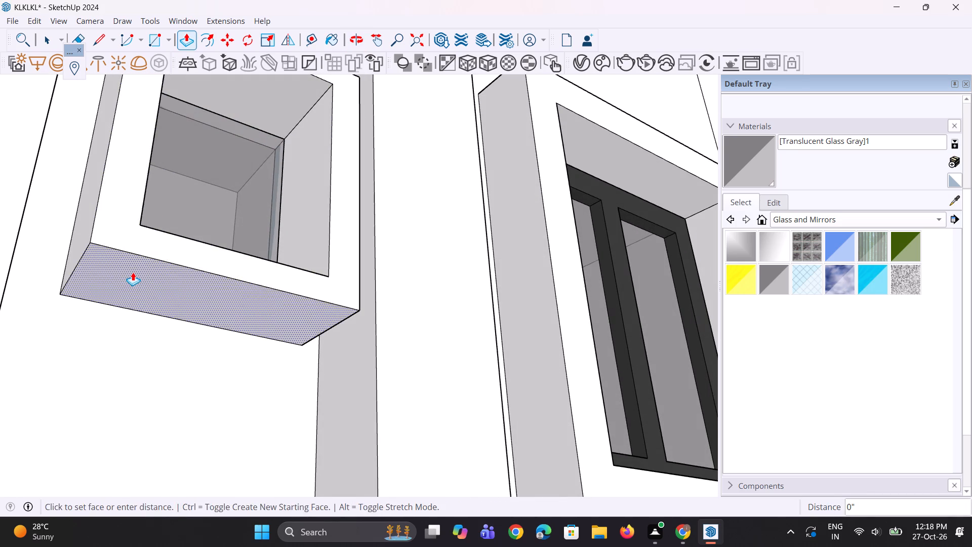
scroll(137, 306, "down", 6)
middle_click_drag(227, 229, 106, 429)
scroll(66, 319, "up", 2)
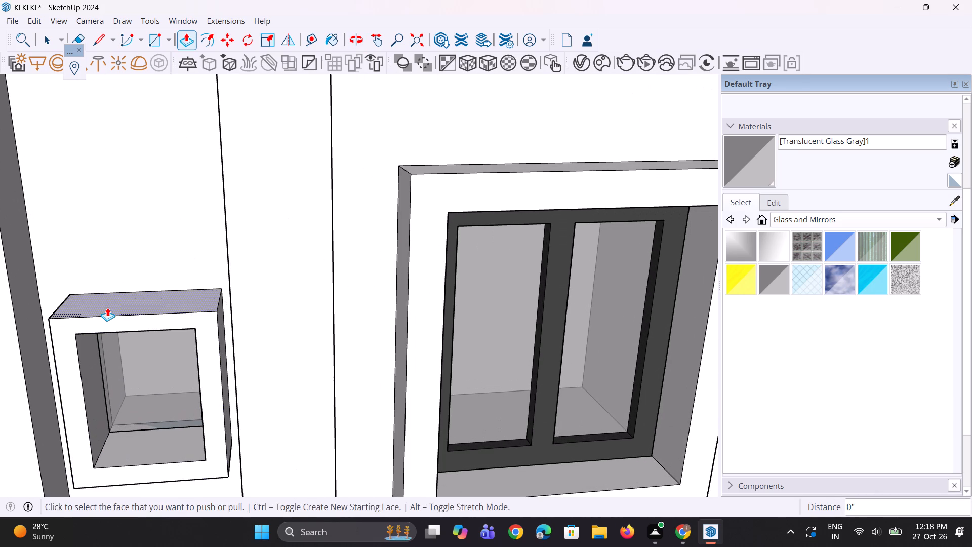
double_click(107, 307)
Extend the top small window's surround: repeat the extension on its sides and top, and pull its bottom face outward about 1 7/16".
scroll(155, 396, "down", 17)
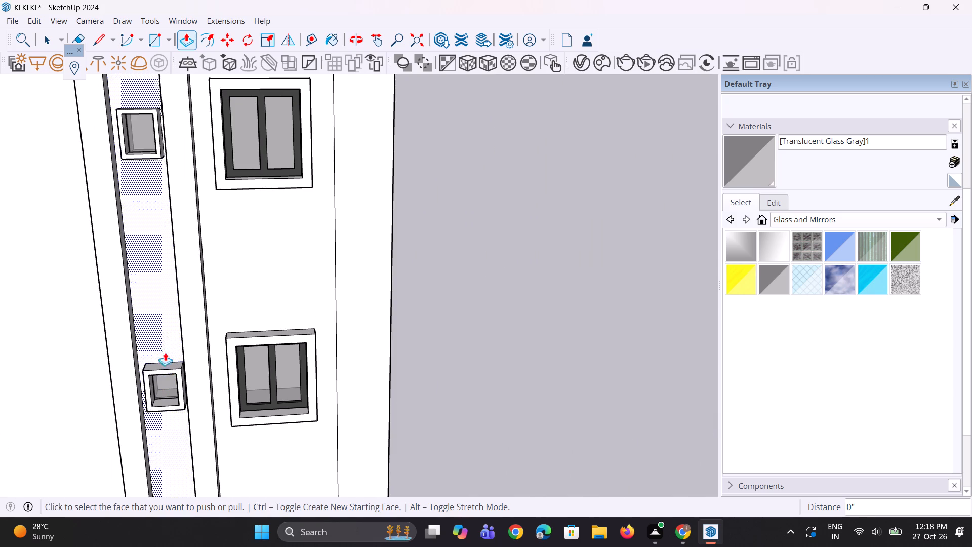
scroll(104, 123, "up", 6)
middle_click_drag(143, 189, 266, 244)
scroll(266, 232, "up", 3)
double_click(269, 229)
double_click(290, 151)
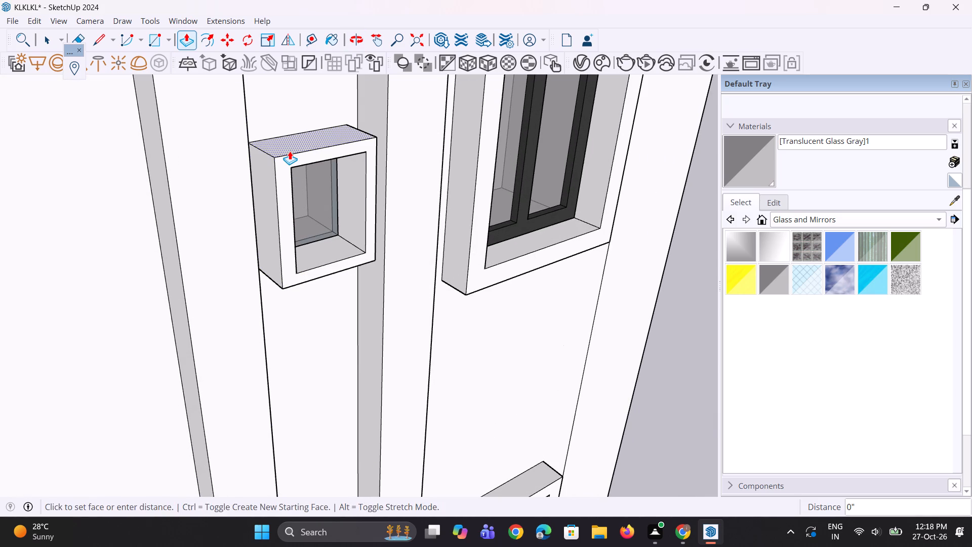
middle_click_drag(368, 205, 204, 208)
scroll(307, 185, "up", 5)
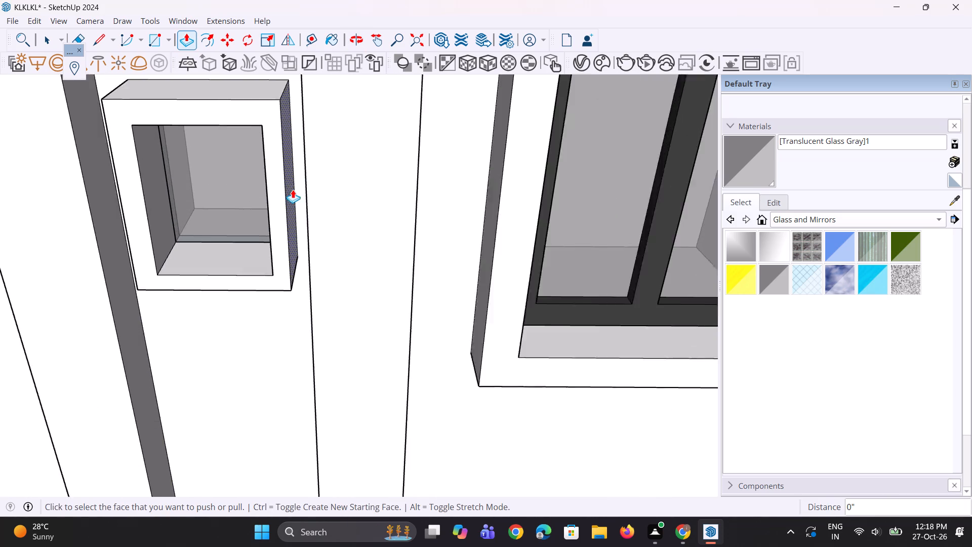
double_click(289, 193)
middle_click_drag(256, 267, 345, 72)
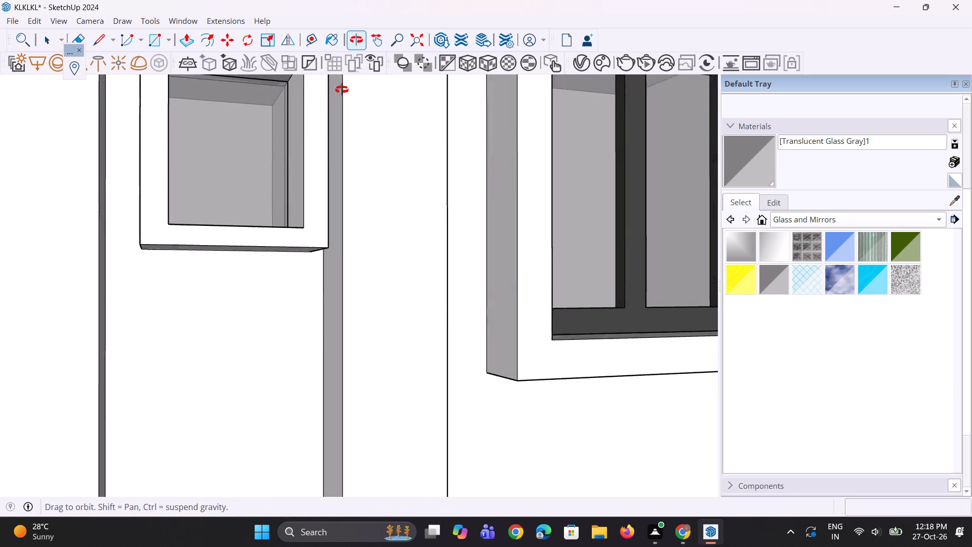
middle_click_drag(345, 72, 345, 67)
left_click(271, 217)
left_click(271, 217)
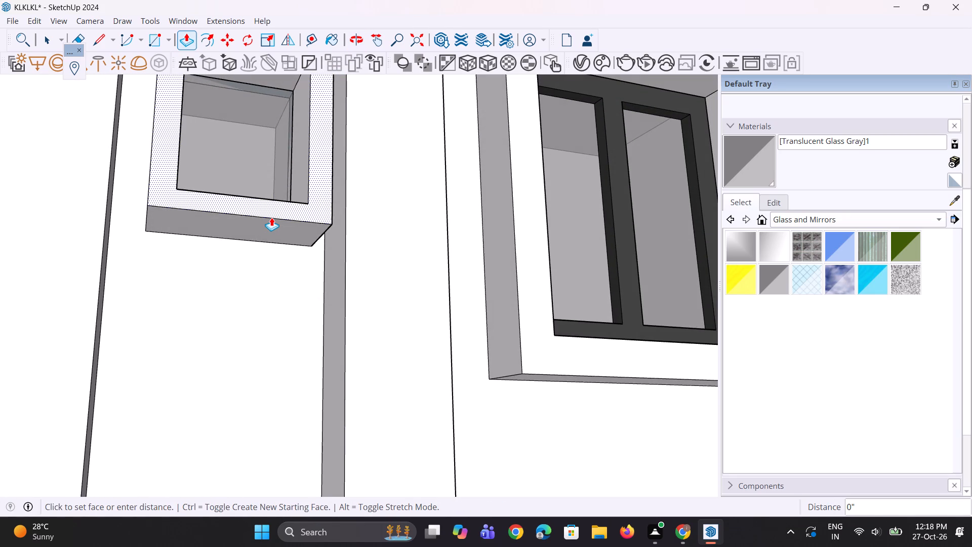
key("Escape")
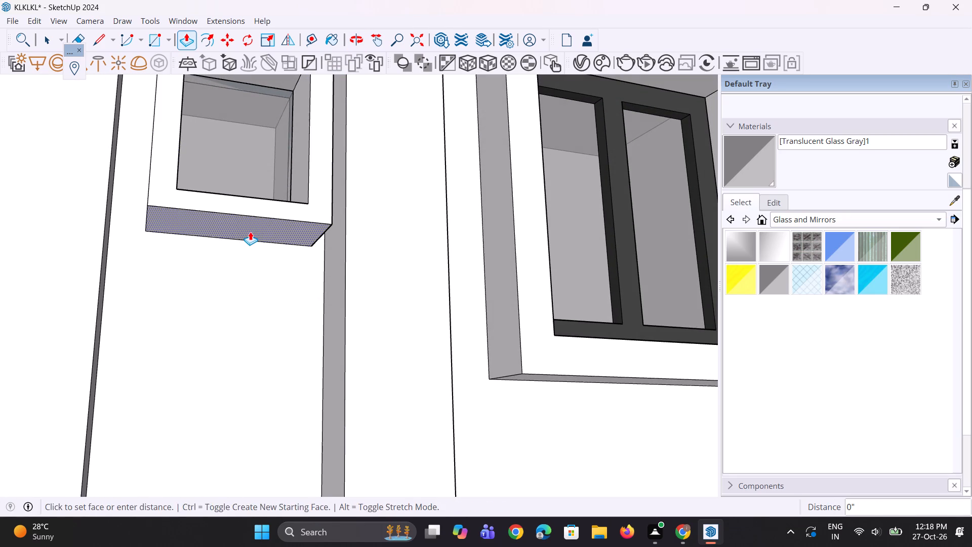
double_click(250, 231)
key("ctrl+z")
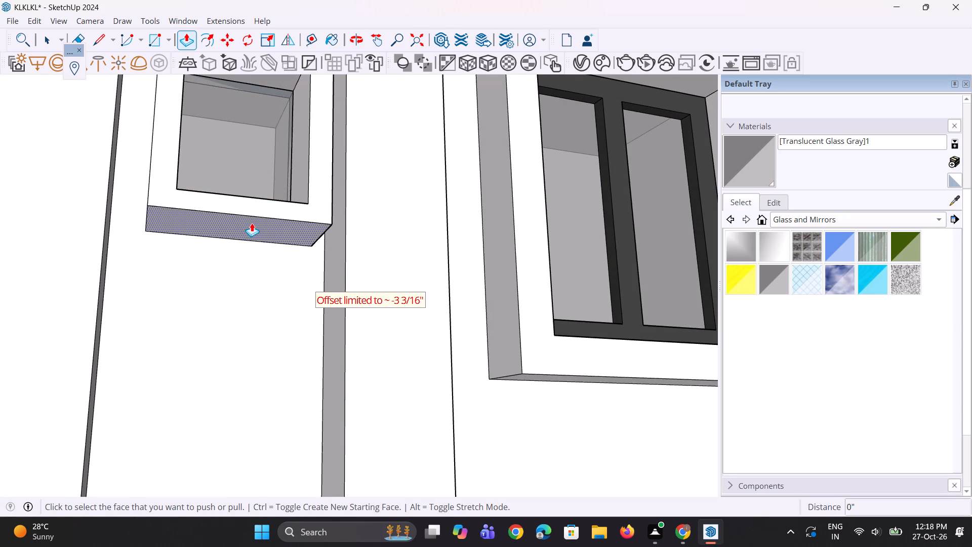
left_click(252, 223)
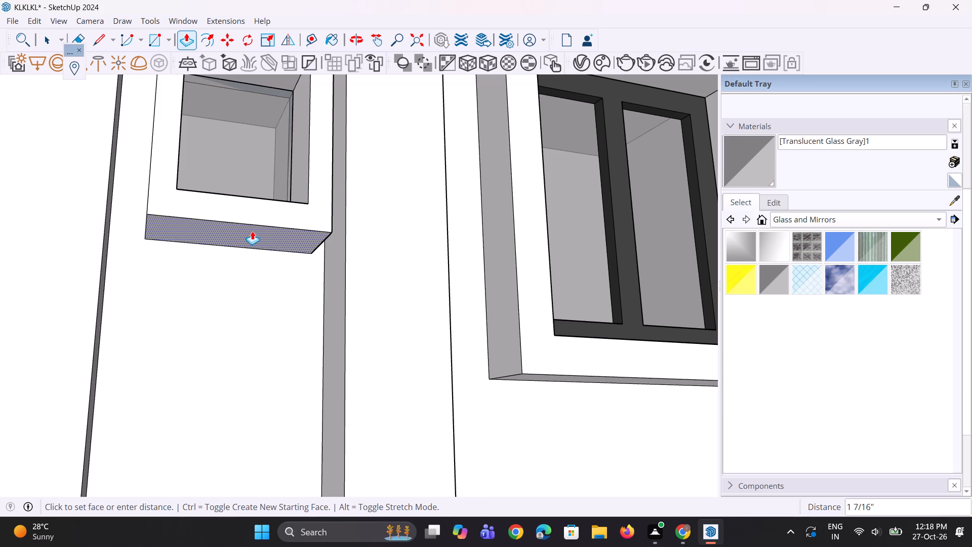
left_click(252, 231)
scroll(200, 293, "down", 6)
middle_click_drag(306, 240, 254, 308)
key("space")
key("space")
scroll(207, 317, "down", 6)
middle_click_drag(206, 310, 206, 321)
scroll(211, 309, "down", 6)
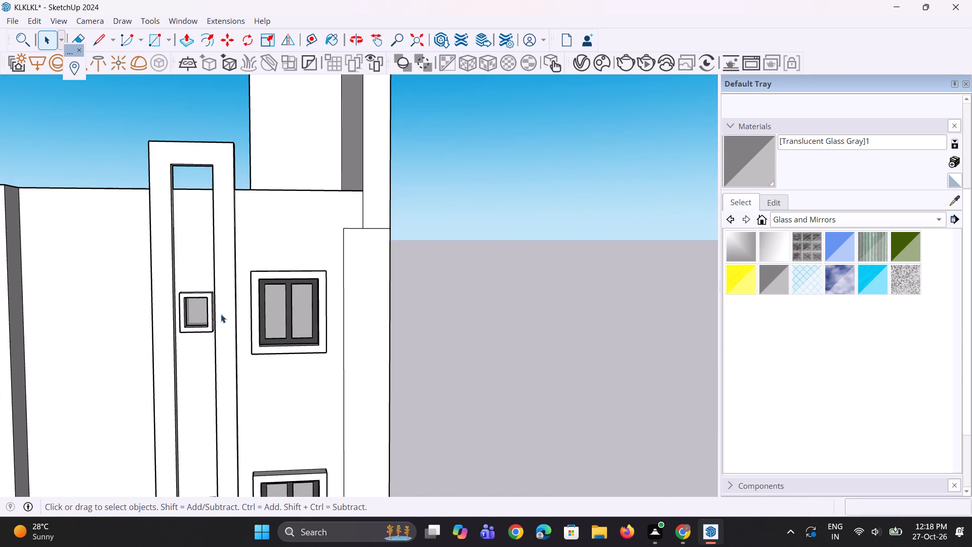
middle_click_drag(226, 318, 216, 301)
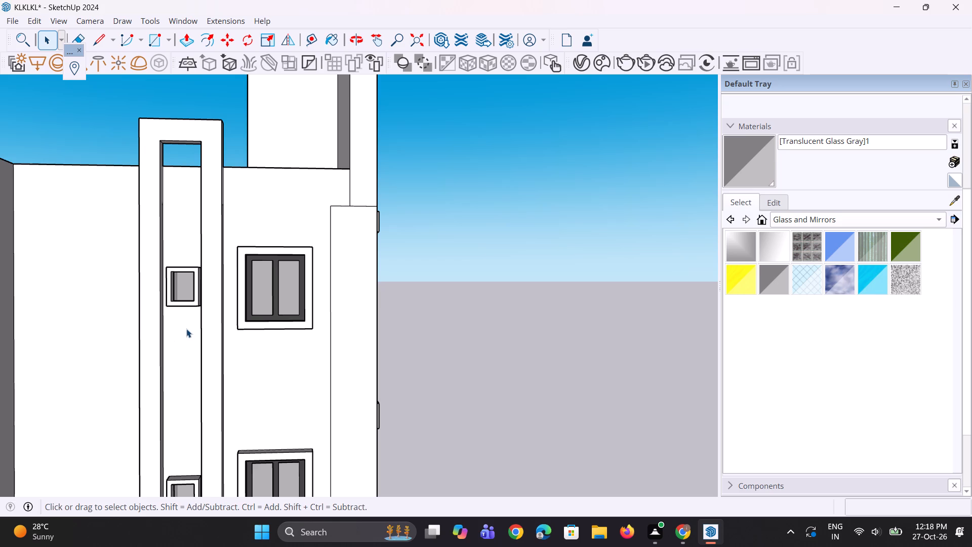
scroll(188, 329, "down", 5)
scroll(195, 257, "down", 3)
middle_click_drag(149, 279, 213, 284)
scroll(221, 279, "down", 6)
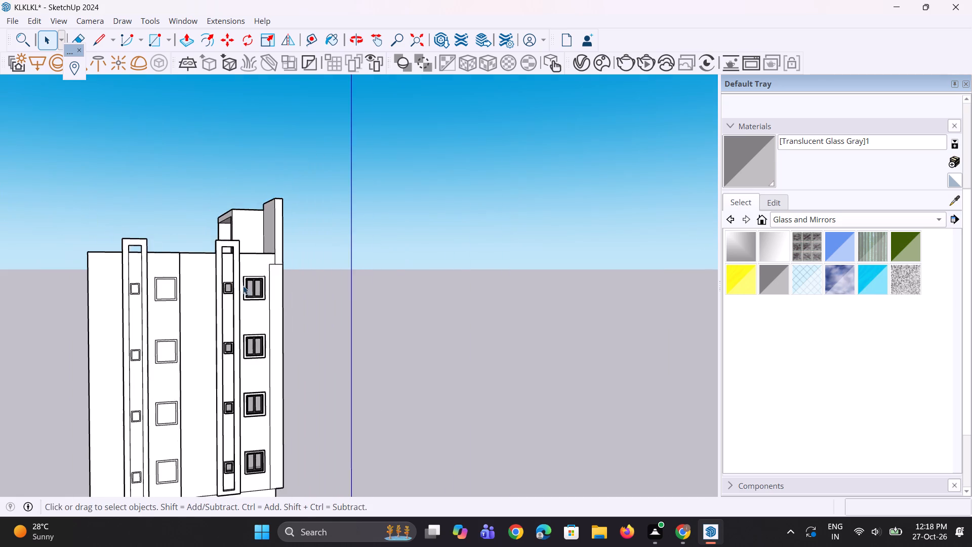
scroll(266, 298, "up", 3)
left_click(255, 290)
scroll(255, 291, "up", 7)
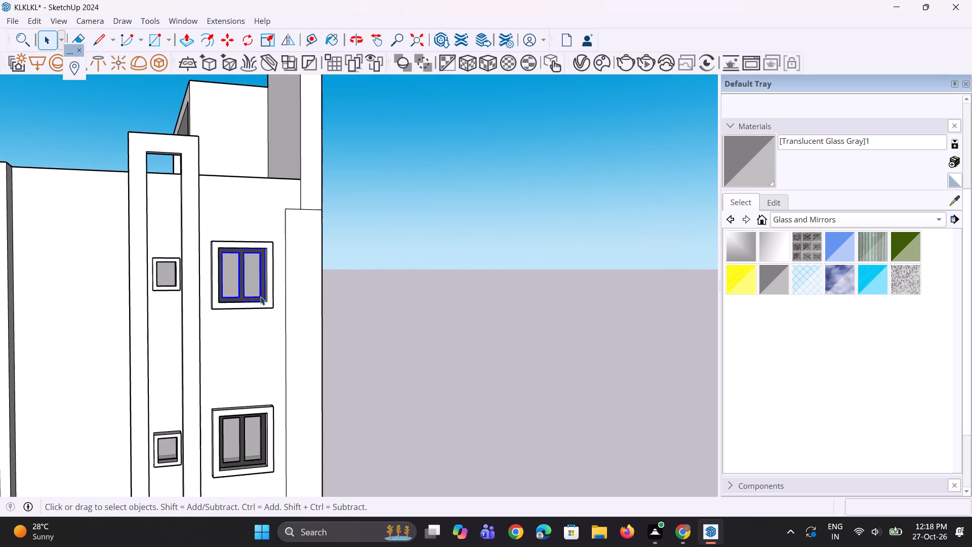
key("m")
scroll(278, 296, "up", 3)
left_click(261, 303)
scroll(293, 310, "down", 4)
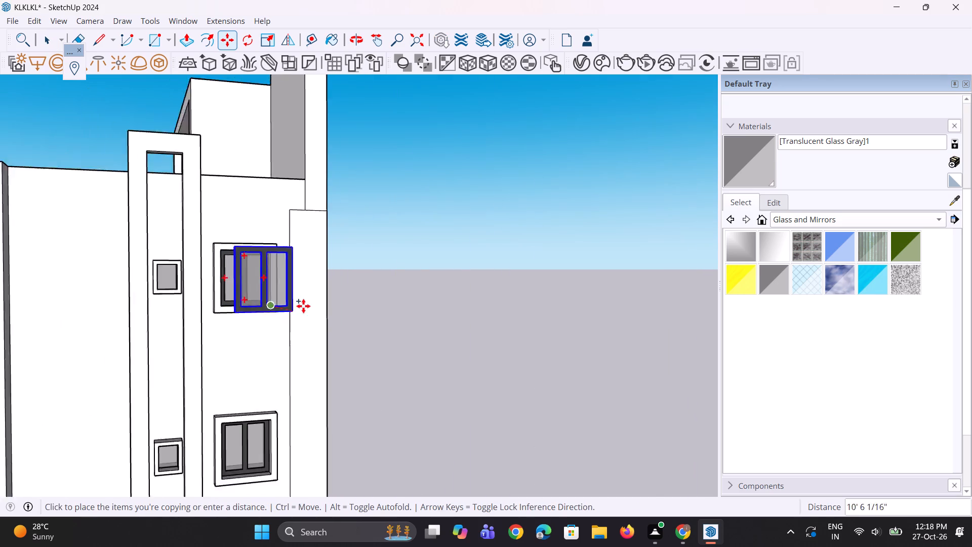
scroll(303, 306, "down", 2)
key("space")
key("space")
Push/Pull the inner face of the top large window outline in the adjacent unfinished column inward about 4' 2 1/4".
scroll(262, 309, "down", 5)
key("p")
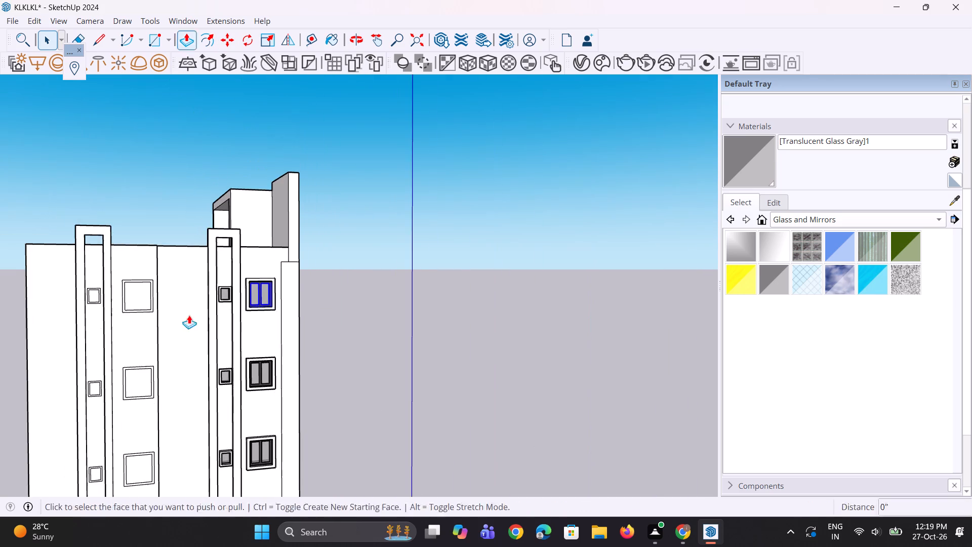
scroll(124, 298, "up", 3)
middle_click_drag(143, 292, 156, 335)
left_click(147, 349)
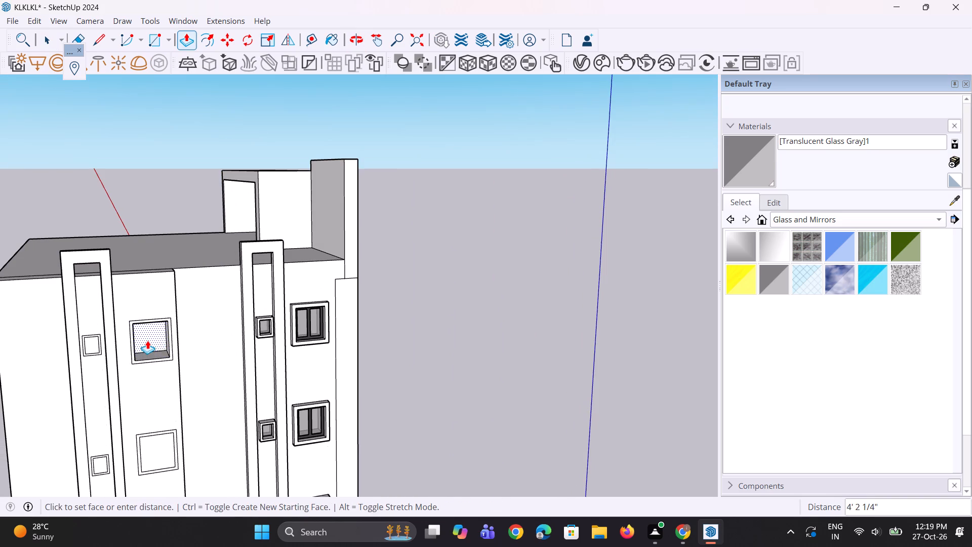
left_click(147, 340)
Repeat the same inward push on the inner faces of the three large window outlines below it.
double_click(153, 447)
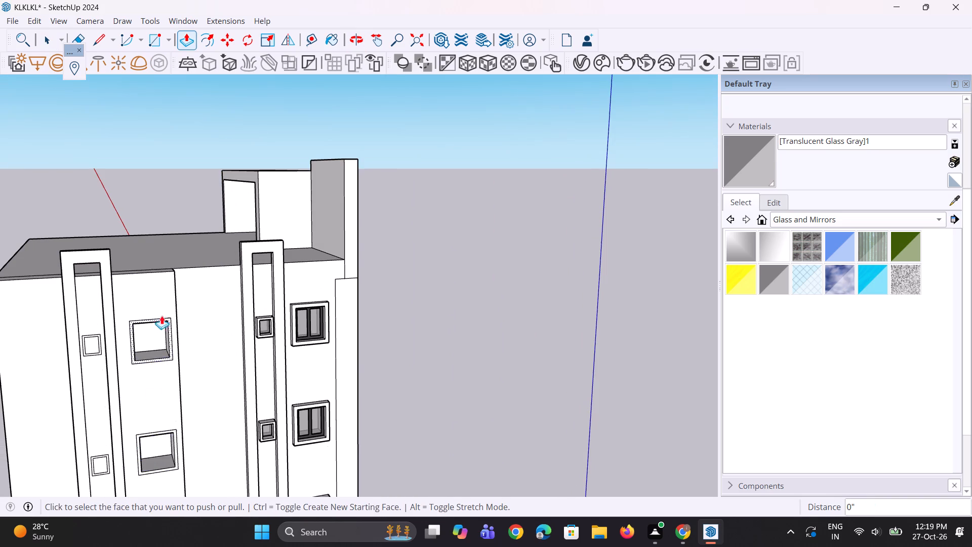
scroll(161, 305, "down", 10)
scroll(182, 409, "up", 8)
double_click(153, 406)
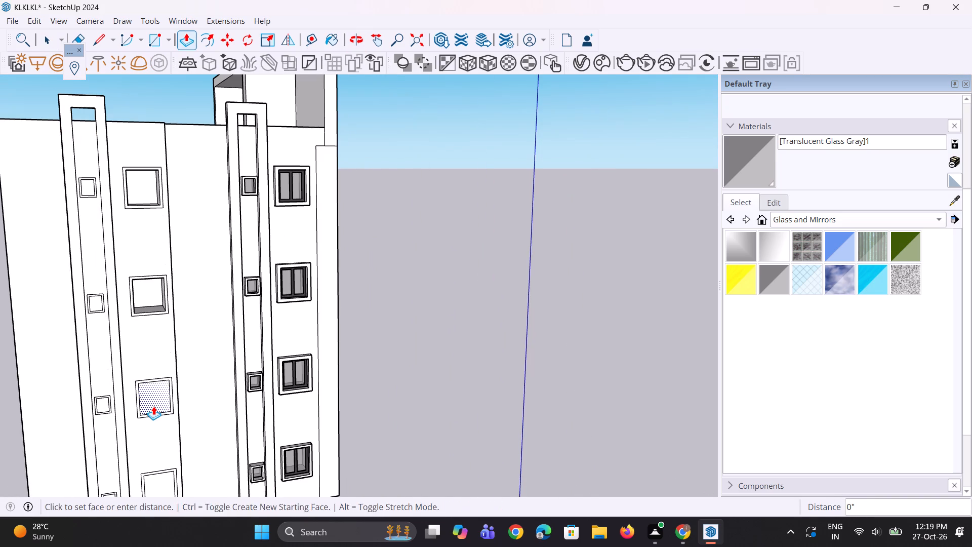
scroll(150, 320, "down", 4)
scroll(164, 439, "up", 3)
double_click(160, 445)
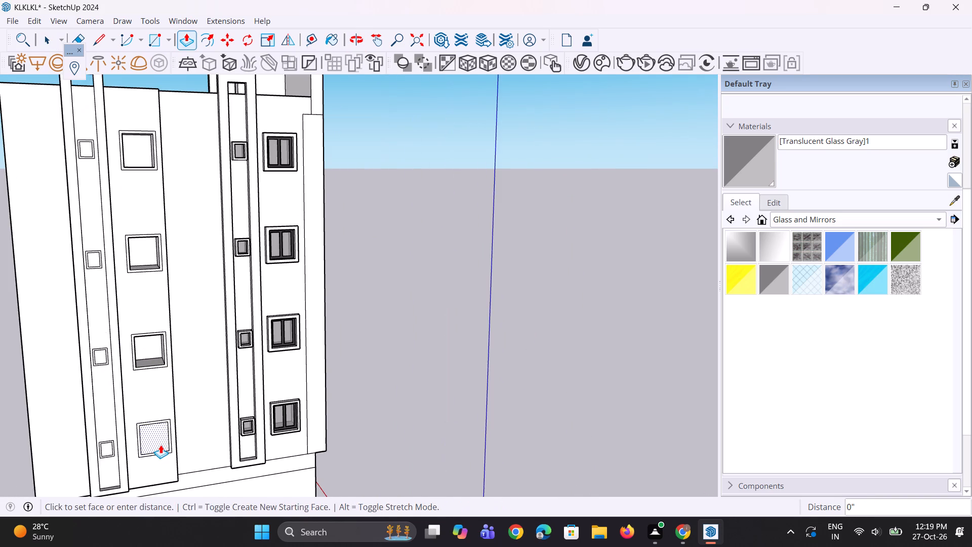
Copy the lowest finished dark-framed glazed window, without its surround, into the lowest large opening of the adjacent column, aligning their lower corners.
middle_click_drag(159, 442, 153, 421)
key("space")
key("space")
left_click(278, 413)
scroll(276, 415, "up", 3)
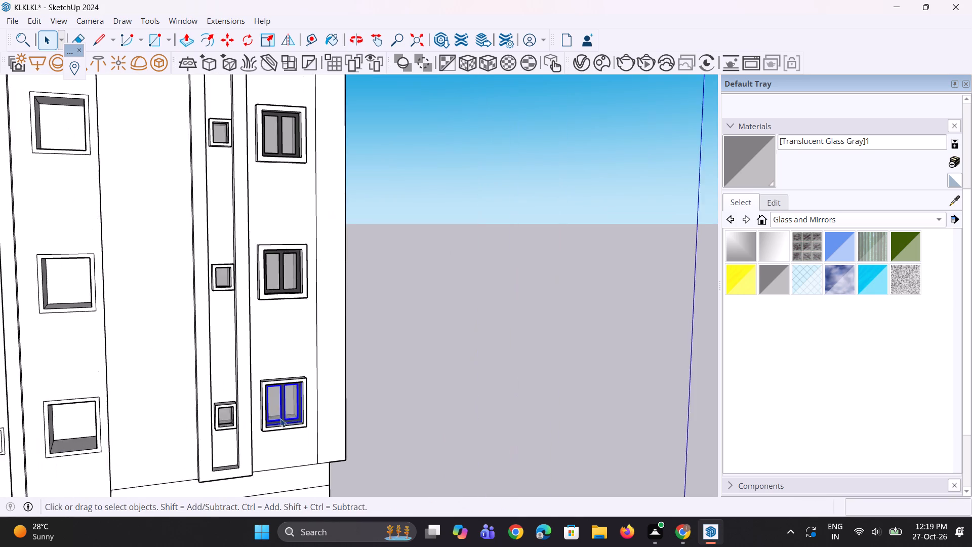
scroll(280, 418, "up", 3)
key("m")
scroll(295, 426, "up", 3)
left_click(303, 422)
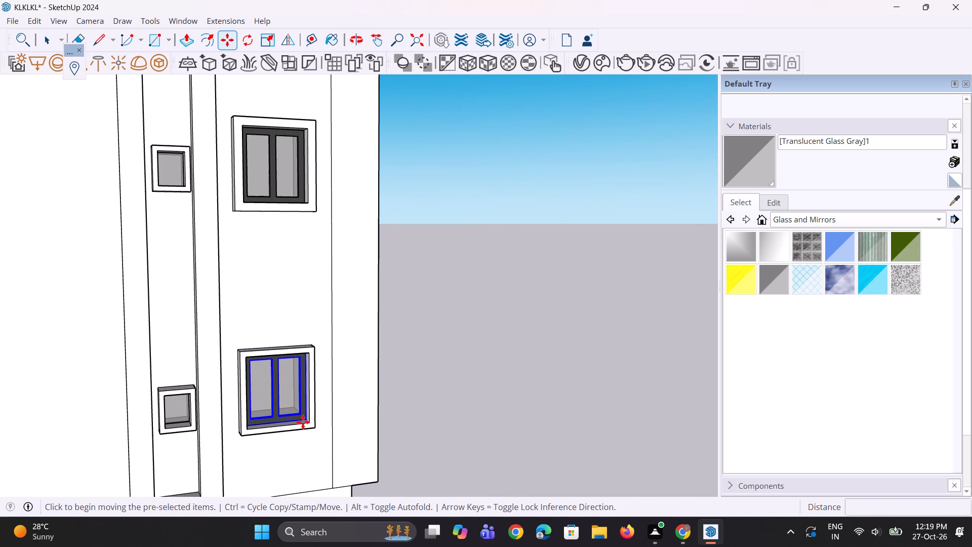
scroll(278, 432, "down", 9)
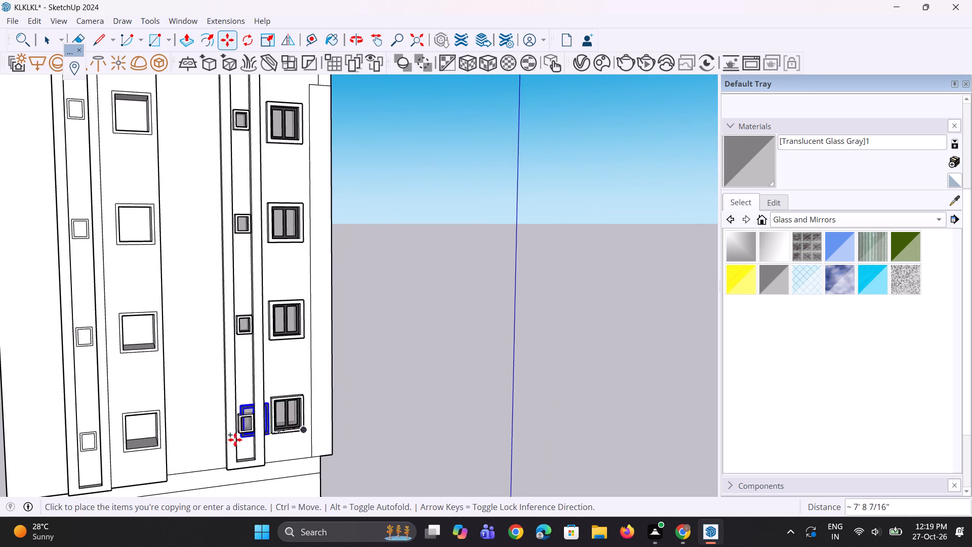
left_click(156, 449)
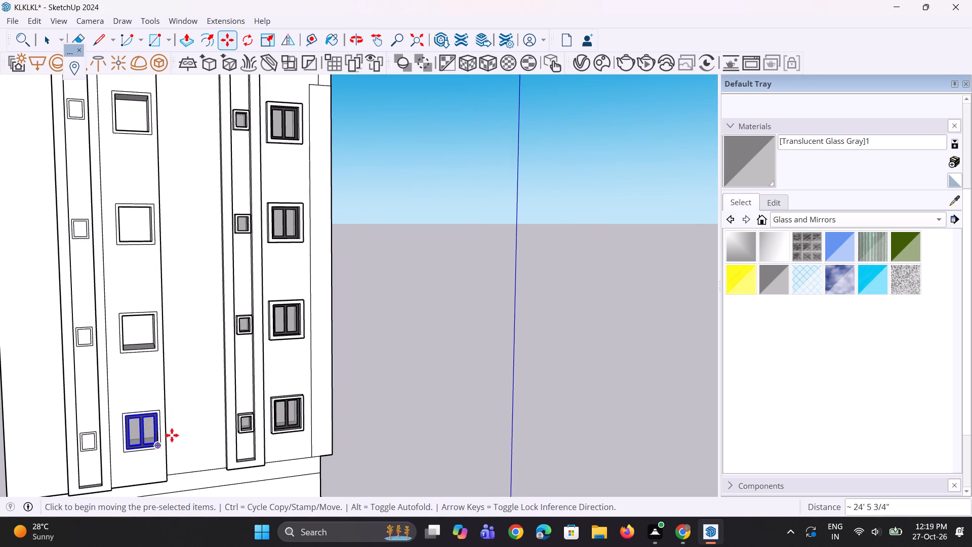
Copy the placed window straight up into the second-lowest large opening of the same column, aligned to the opening's lower corner.
middle_click_drag(174, 455, 180, 484)
scroll(167, 480, "up", 12)
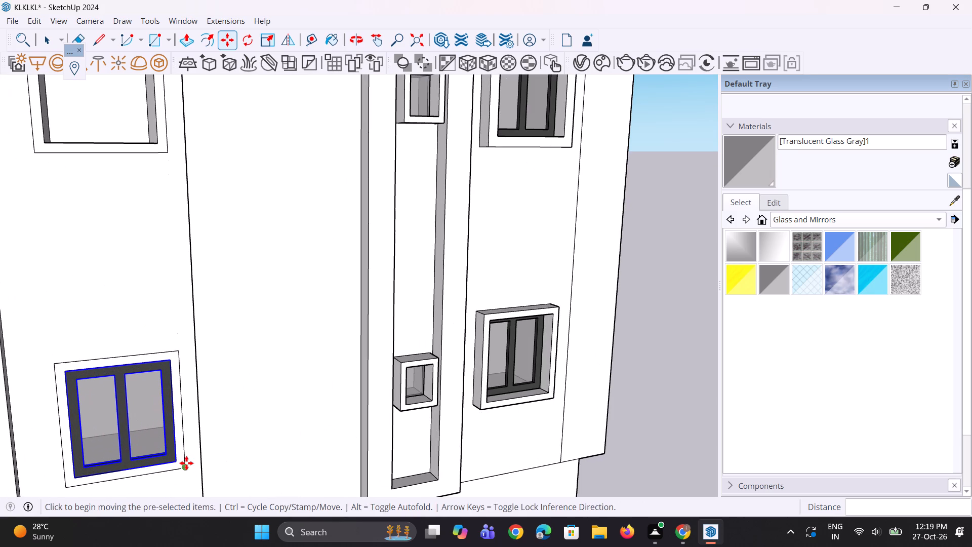
key("m")
left_click(177, 458)
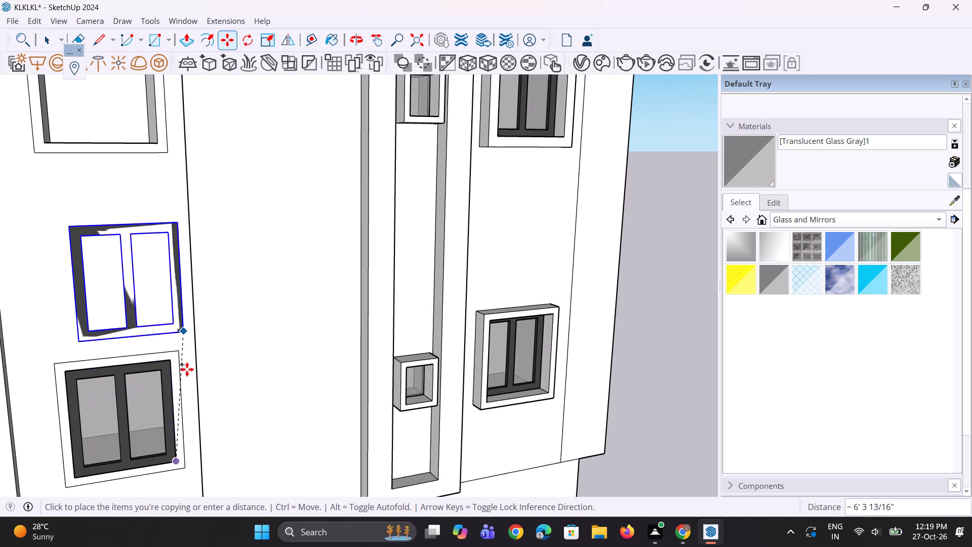
scroll(189, 431, "down", 9)
scroll(183, 300, "up", 2)
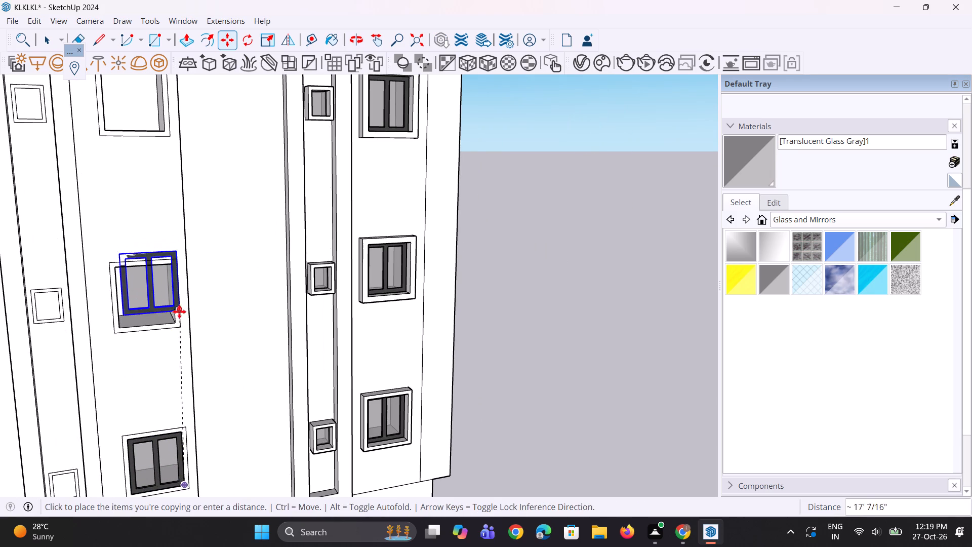
left_click(174, 319)
Copy the last placed dark-framed window up about 16' 10 13/16" into the second-highest large opening of the same column, aligning its lower corner.
scroll(271, 407, "down", 10)
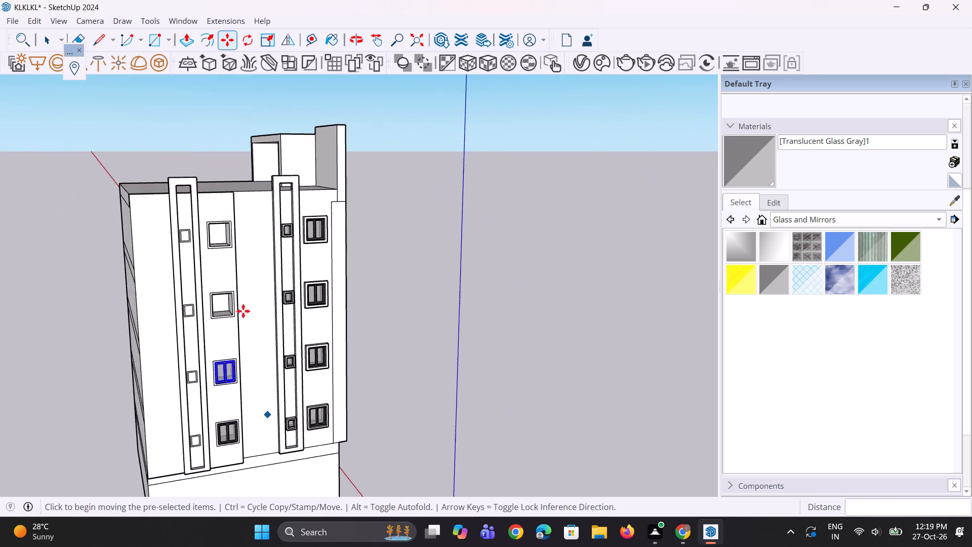
scroll(216, 186, "up", 5)
scroll(198, 434, "up", 1)
scroll(207, 331, "down", 5)
scroll(232, 453, "up", 4)
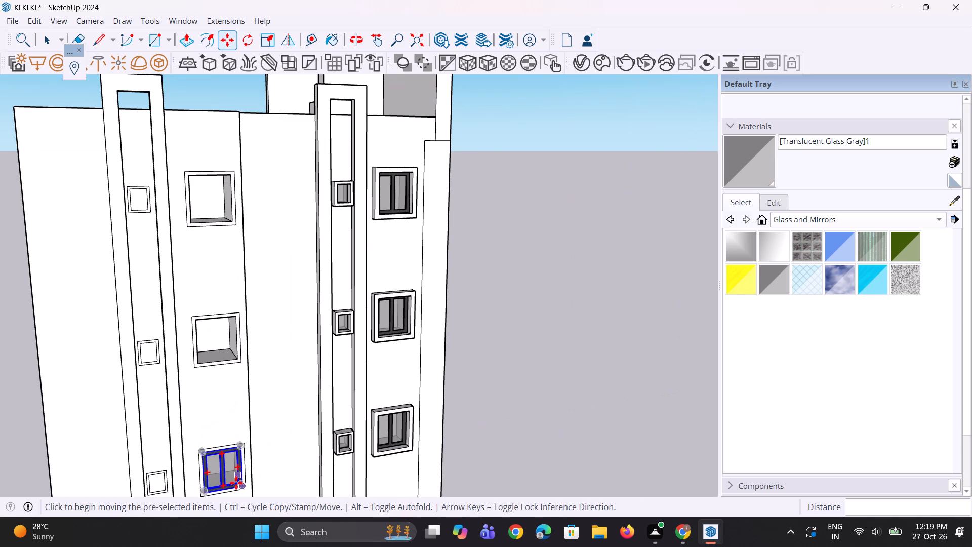
key("m")
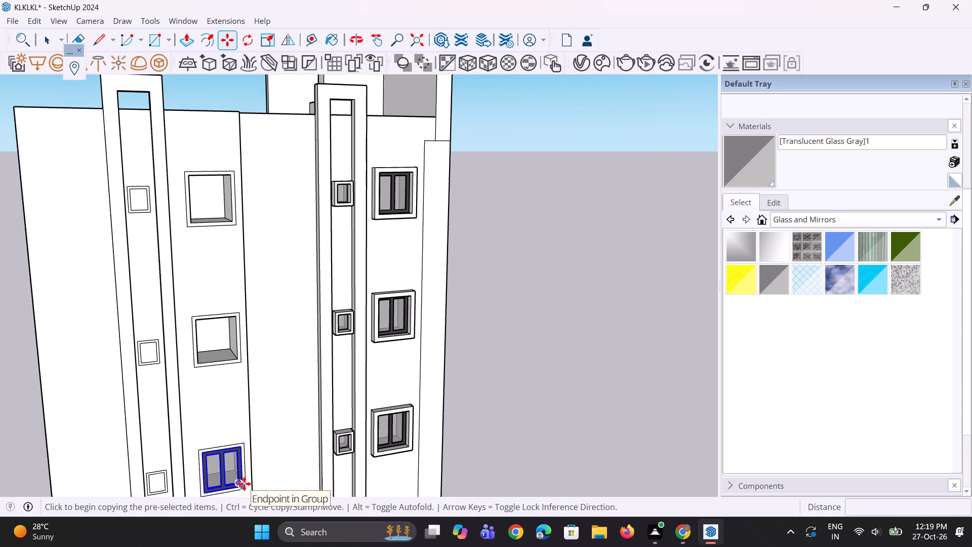
left_click(244, 486)
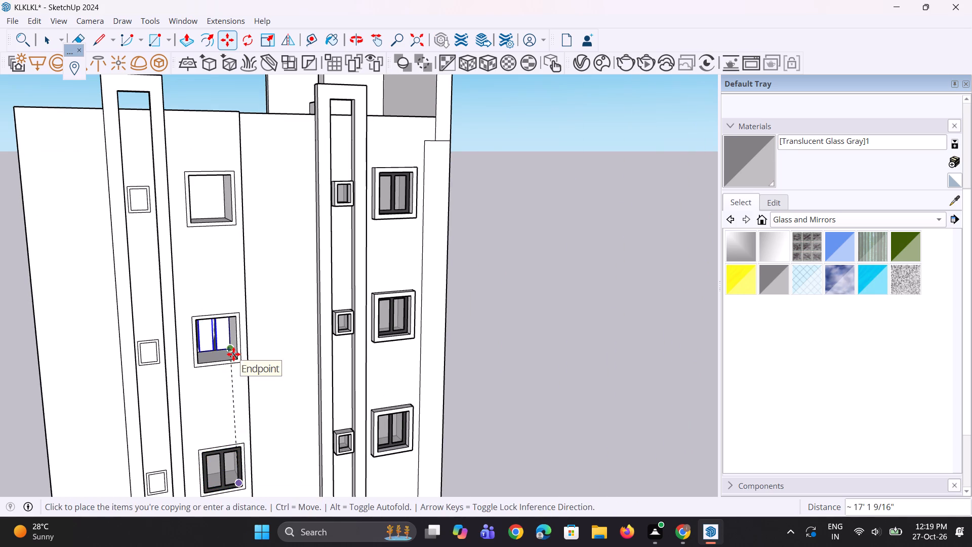
scroll(233, 357, "up", 2)
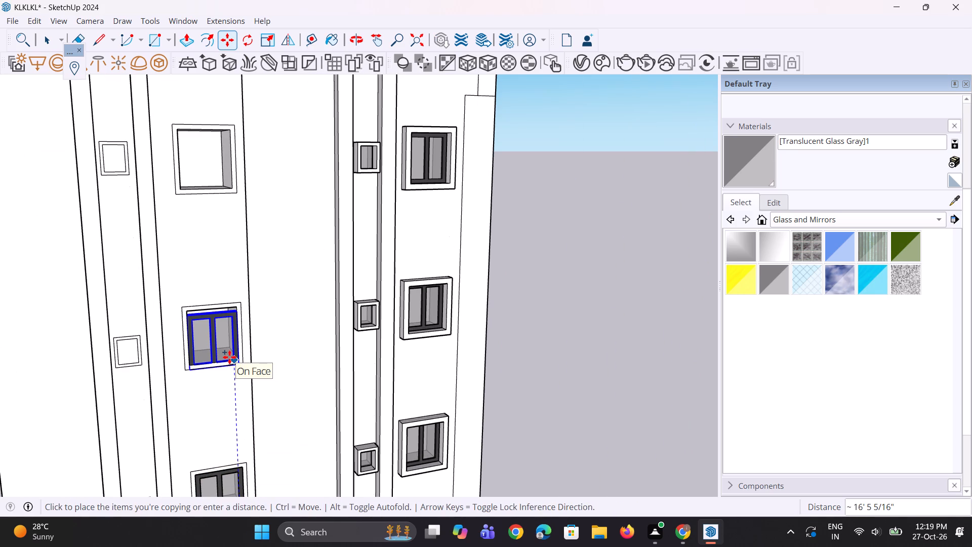
key("Escape")
scroll(236, 310, "down", 4)
scroll(245, 450, "up", 6)
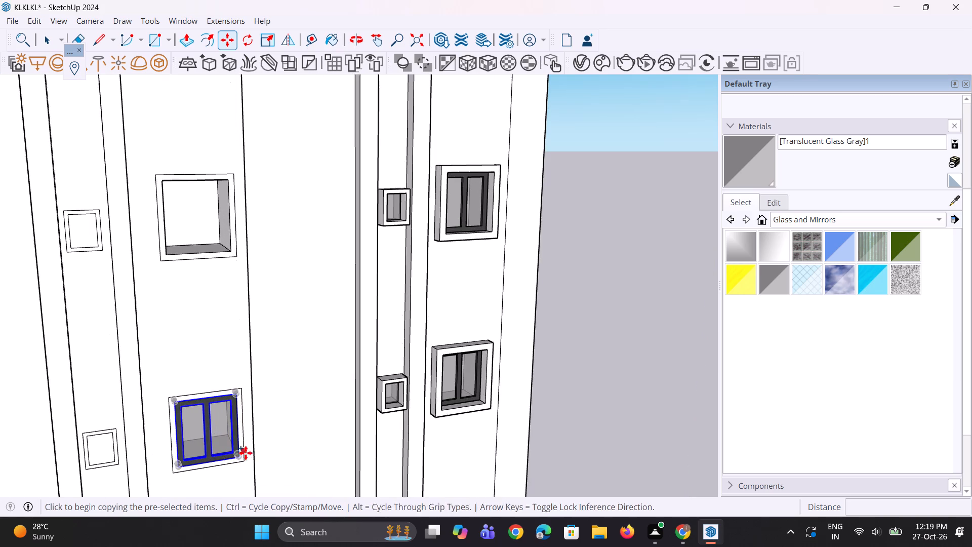
scroll(244, 464, "up", 2)
left_click(241, 457)
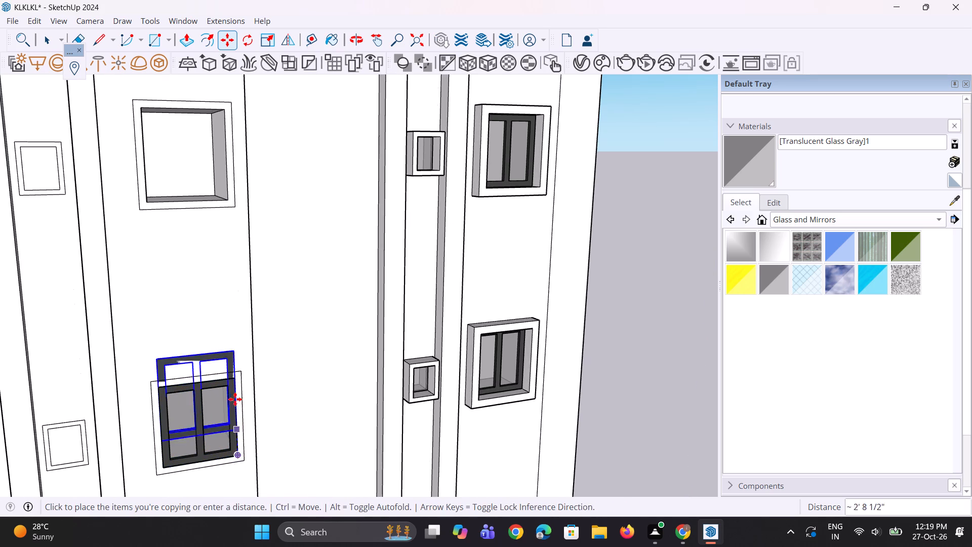
left_click(226, 196)
Copy that window up again into the top large opening of the column, aligned to the opening's lower corner, and clear the selection.
scroll(237, 436, "down", 10)
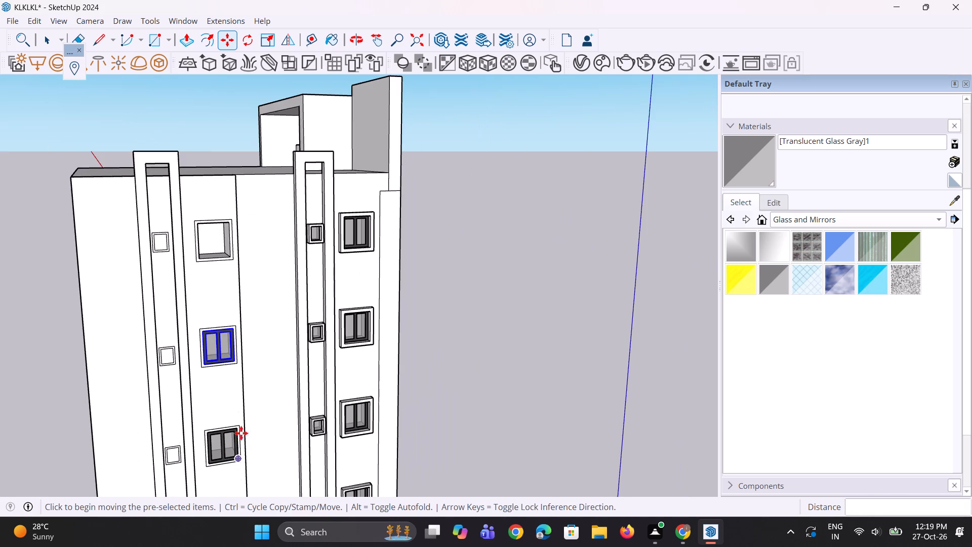
middle_click_drag(232, 399, 235, 447)
key("m")
scroll(235, 420, "up", 2)
scroll(239, 373, "up", 4)
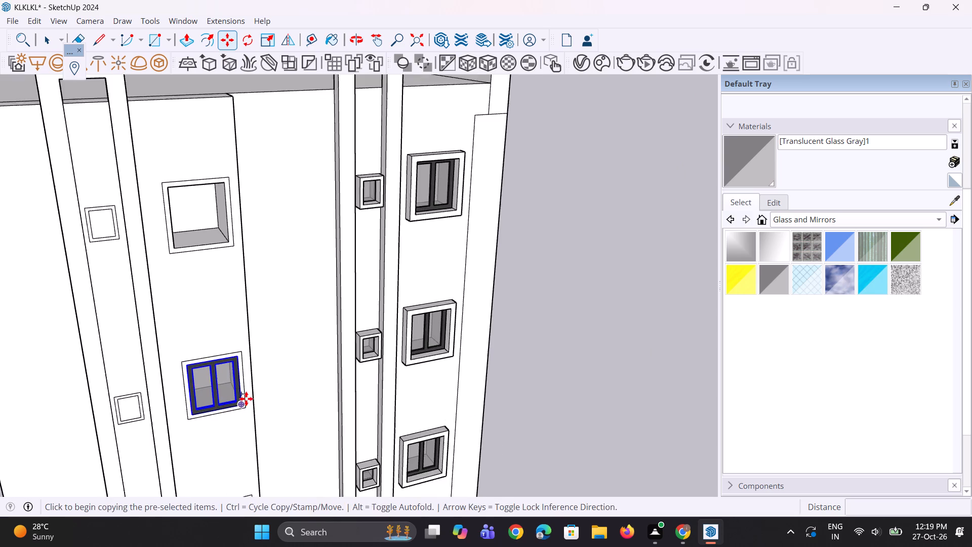
left_click(244, 405)
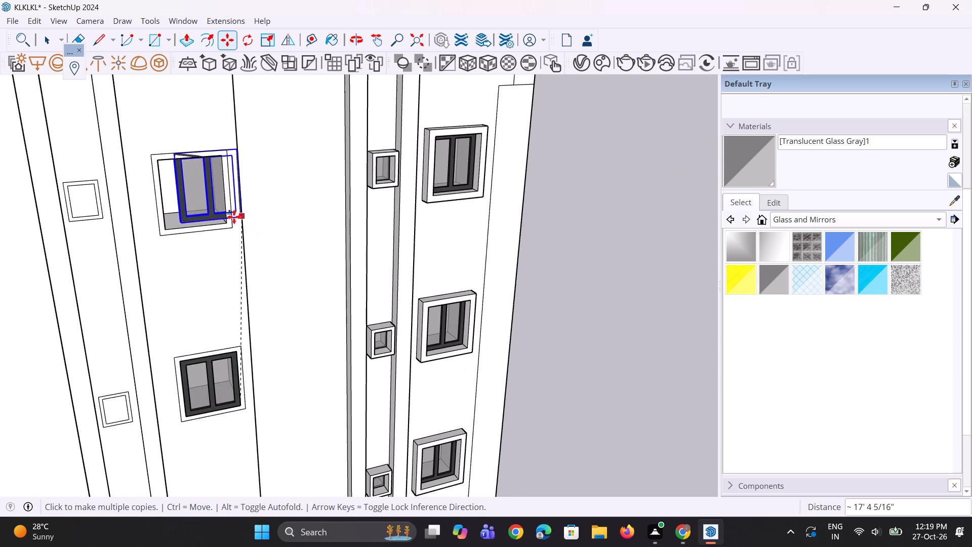
left_click(224, 223)
key("space")
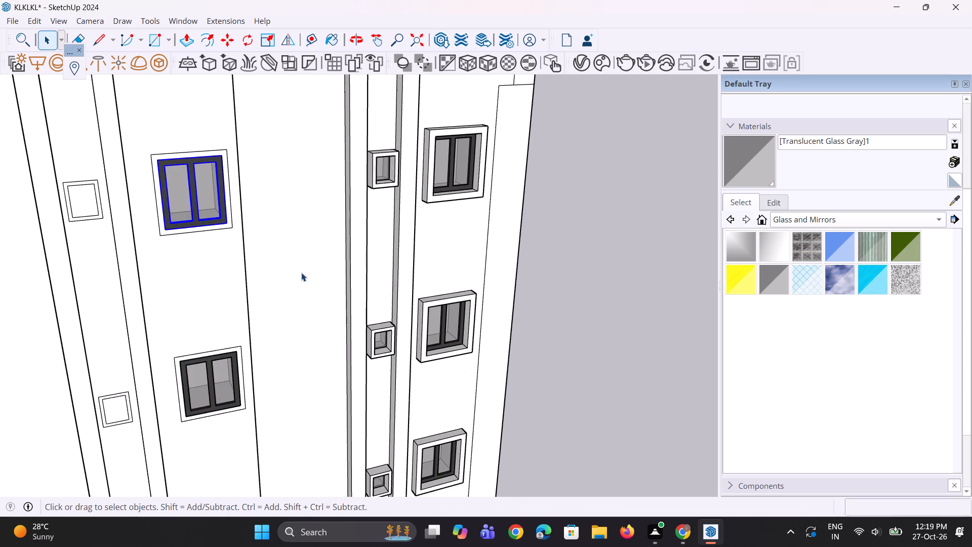
key("space")
key("space")
key("space")
key("space")
left_click(559, 341)
Push/Pull the surround face of the top large window in this column outward about 1' 3 5/16".
scroll(235, 411, "down", 5)
middle_click_drag(238, 378, 237, 363)
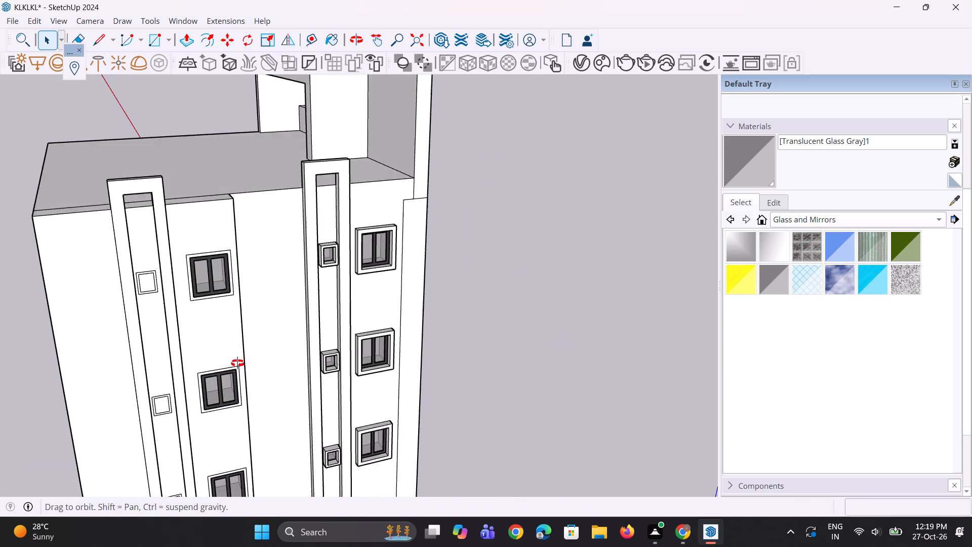
middle_click_drag(237, 363, 237, 348)
scroll(214, 352, "up", 2)
key("space")
key("space")
scroll(225, 403, "down", 3)
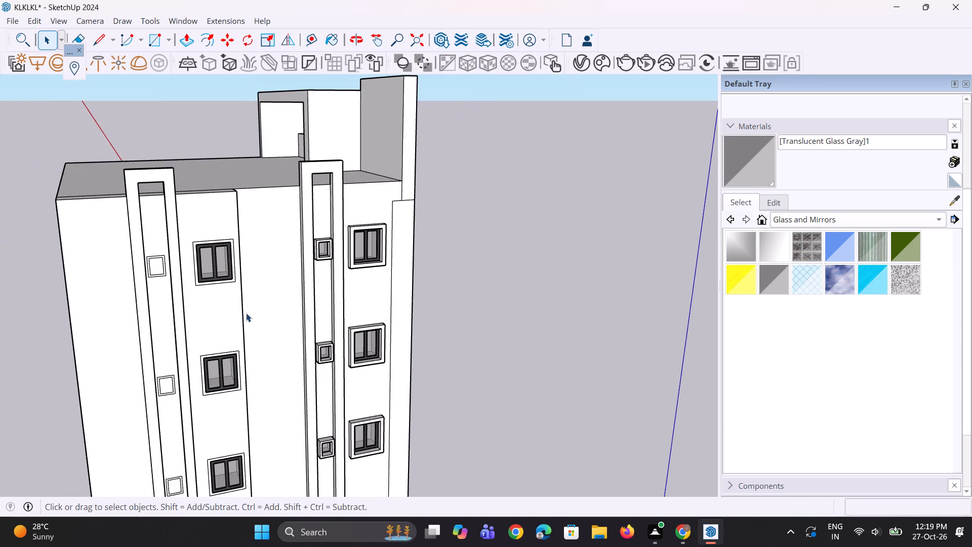
middle_click_drag(251, 315, 269, 333)
scroll(172, 312, "up", 5)
scroll(214, 307, "up", 5)
scroll(254, 324, "up", 1)
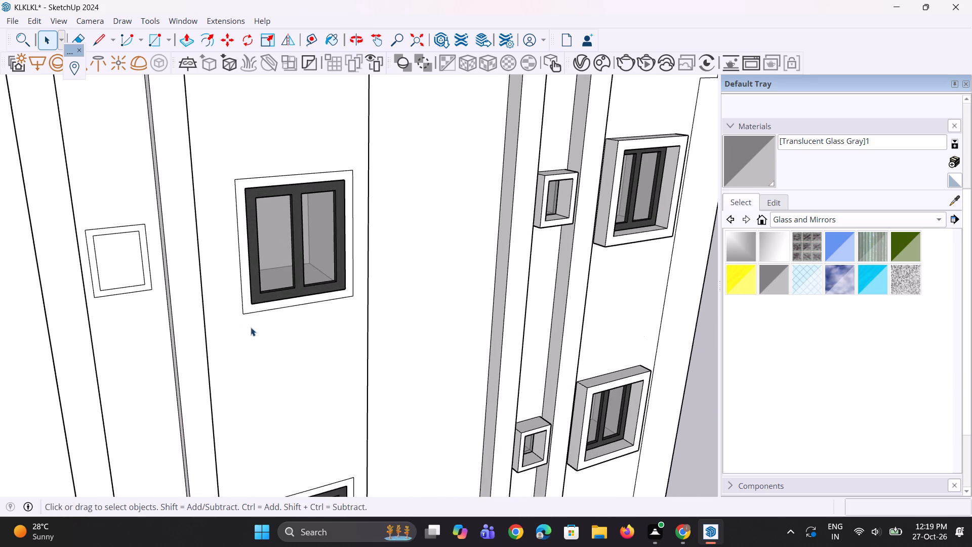
key("p")
left_click(252, 310)
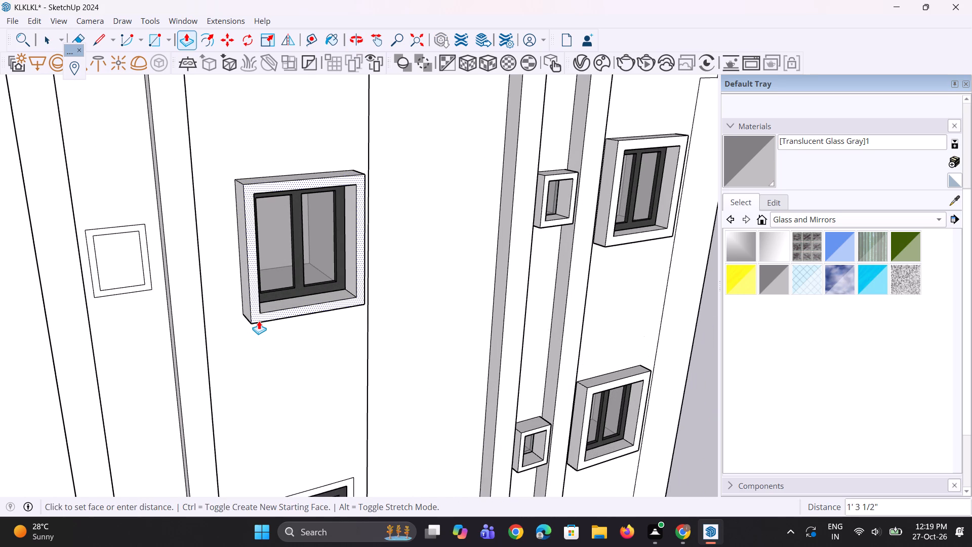
key("Escape")
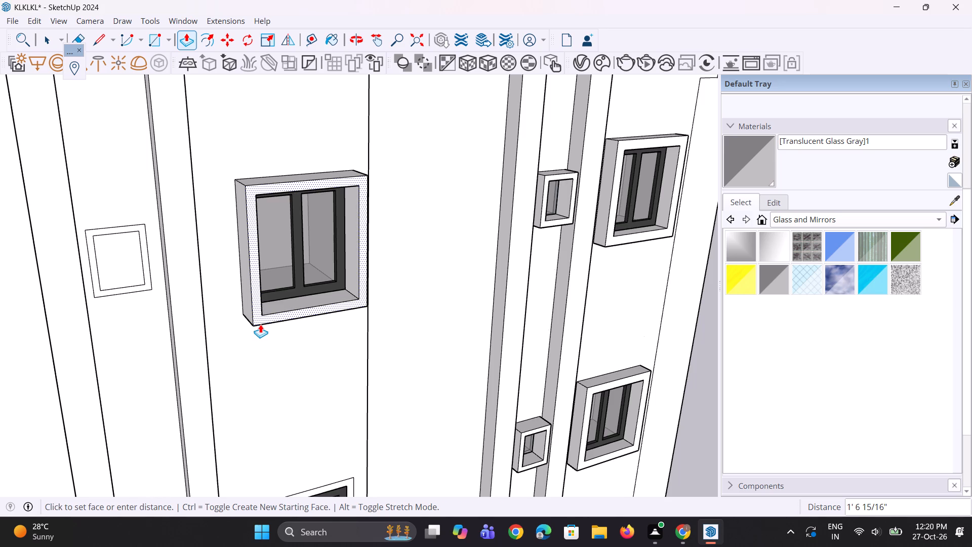
left_click(255, 307)
left_click(259, 320)
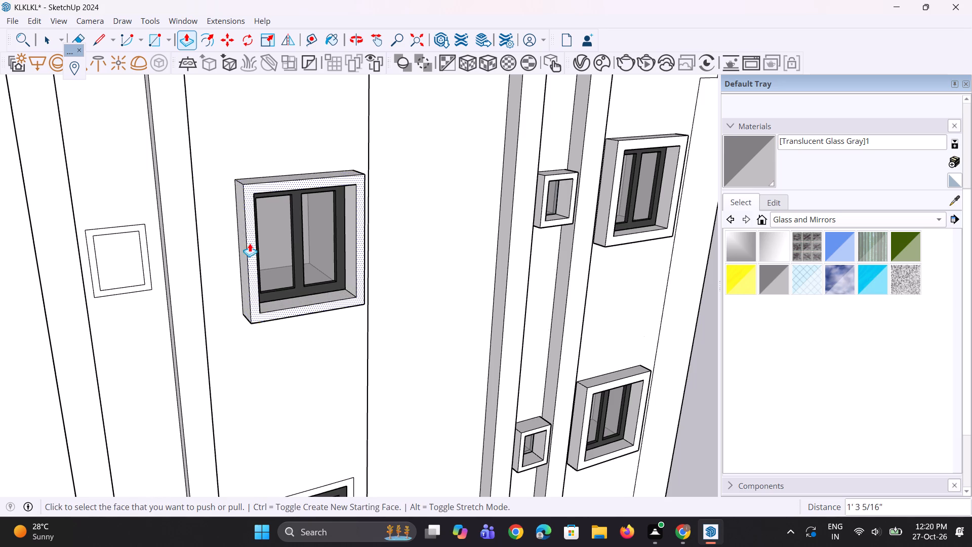
Repeat the same outward pull on the surround faces of the three large windows below it.
scroll(245, 228, "down", 8)
middle_click_drag(283, 270, 361, 238)
scroll(377, 330, "up", 3)
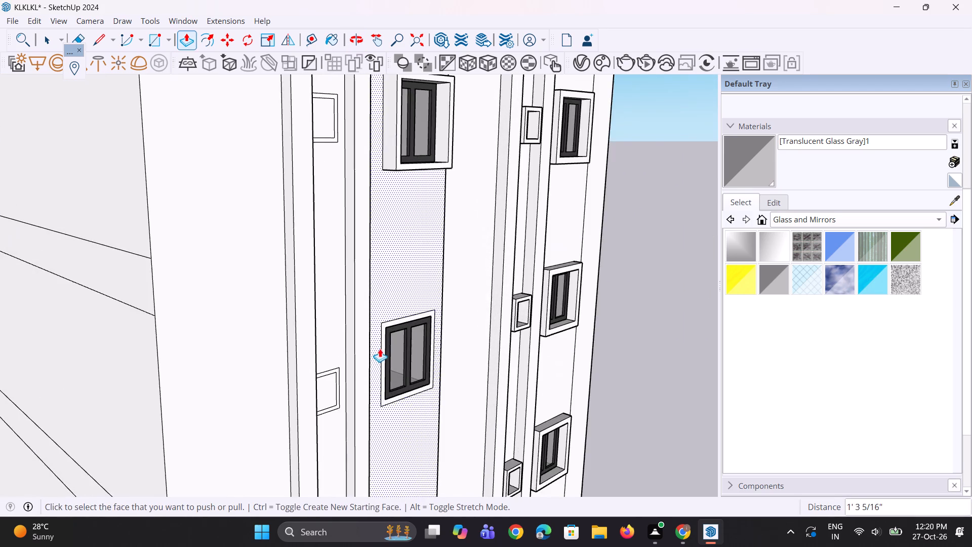
scroll(380, 348, "up", 3)
double_click(384, 338)
scroll(344, 321, "down", 4)
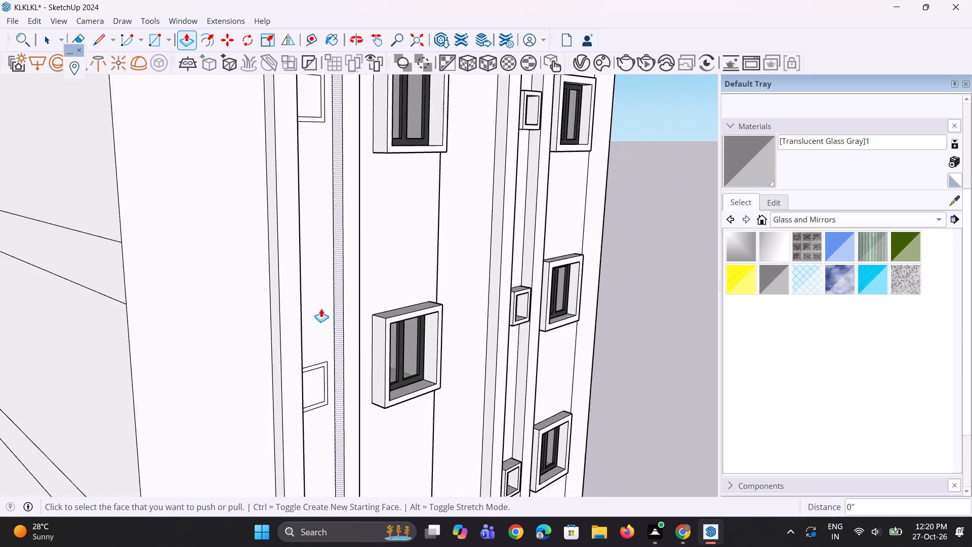
scroll(314, 303, "down", 8)
scroll(364, 432, "up", 11)
double_click(331, 456)
scroll(287, 370, "down", 10)
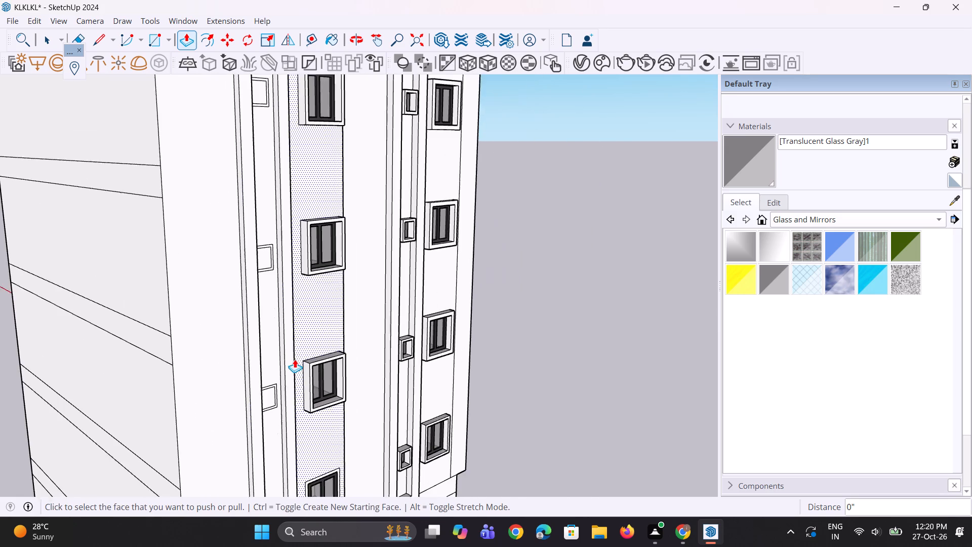
scroll(317, 454, "up", 6)
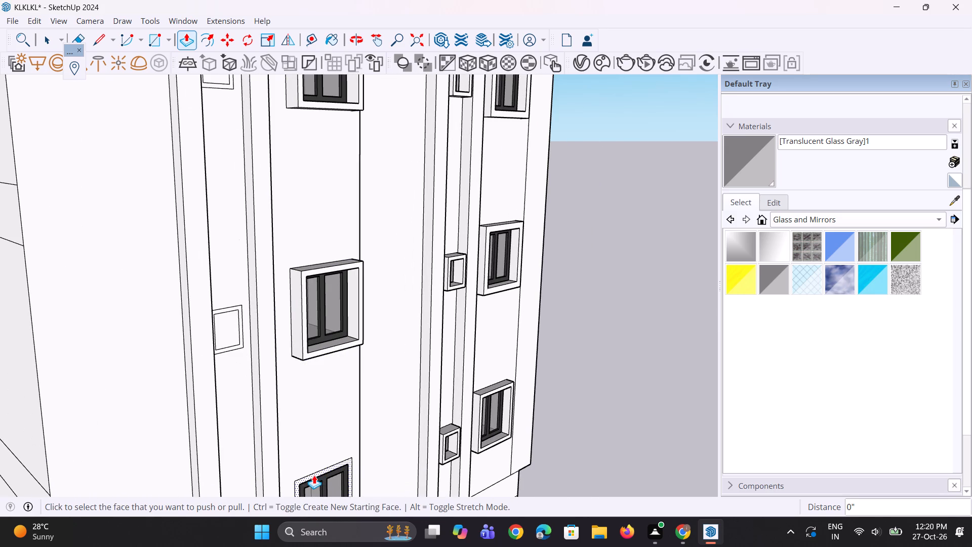
double_click(314, 475)
Push/Pull all four outer side faces of the second-lowest large window's surround outward 2" to widen its border.
middle_click_drag(327, 390, 168, 406)
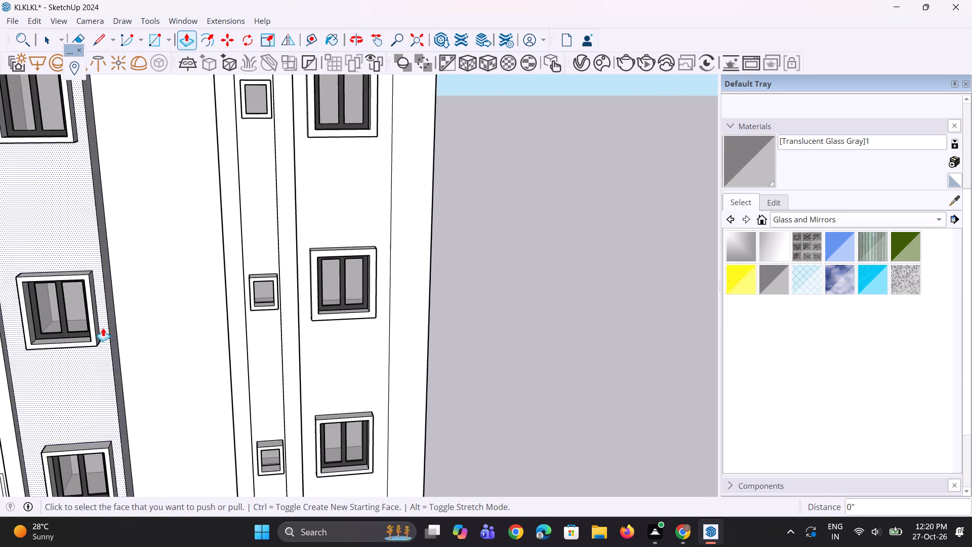
scroll(103, 327, "up", 8)
left_click(92, 308)
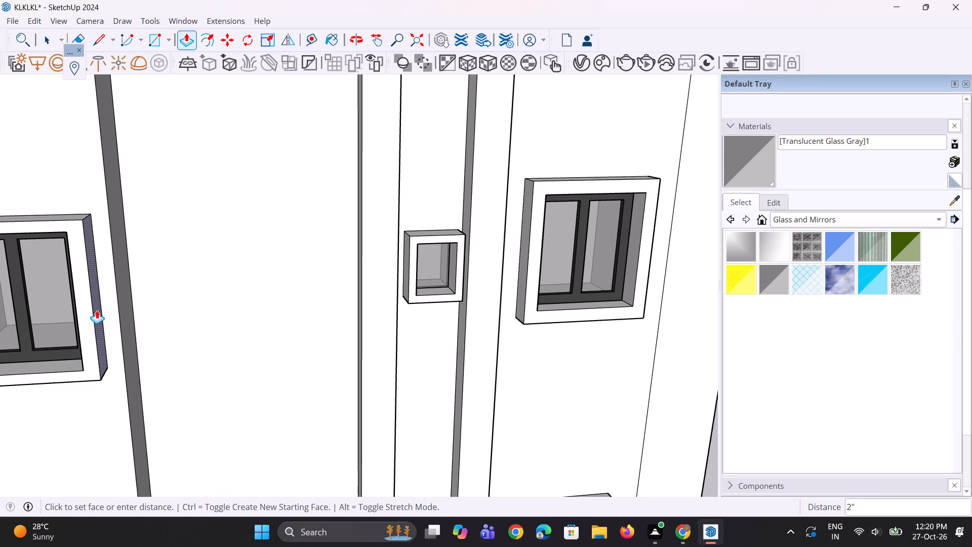
left_click(97, 310)
middle_click_drag(97, 310, 225, 345)
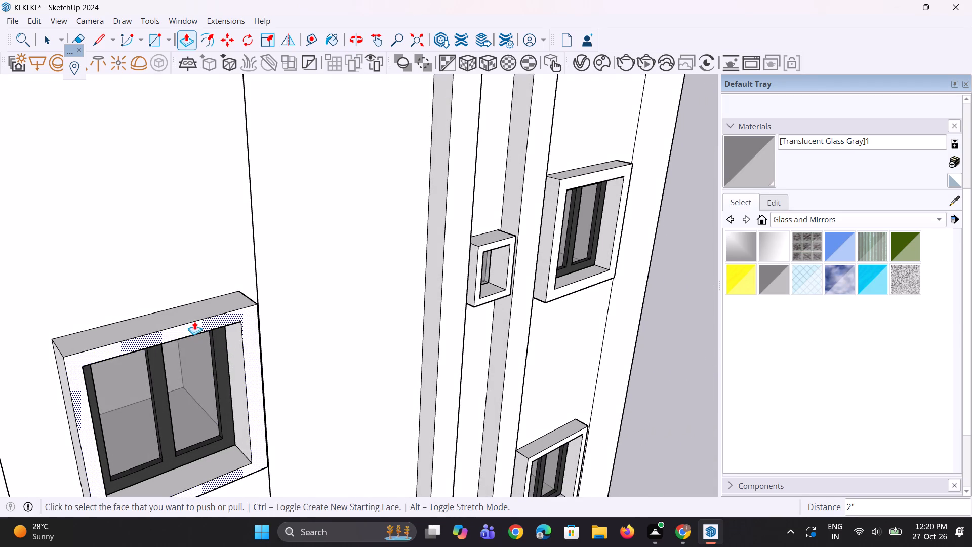
double_click(195, 318)
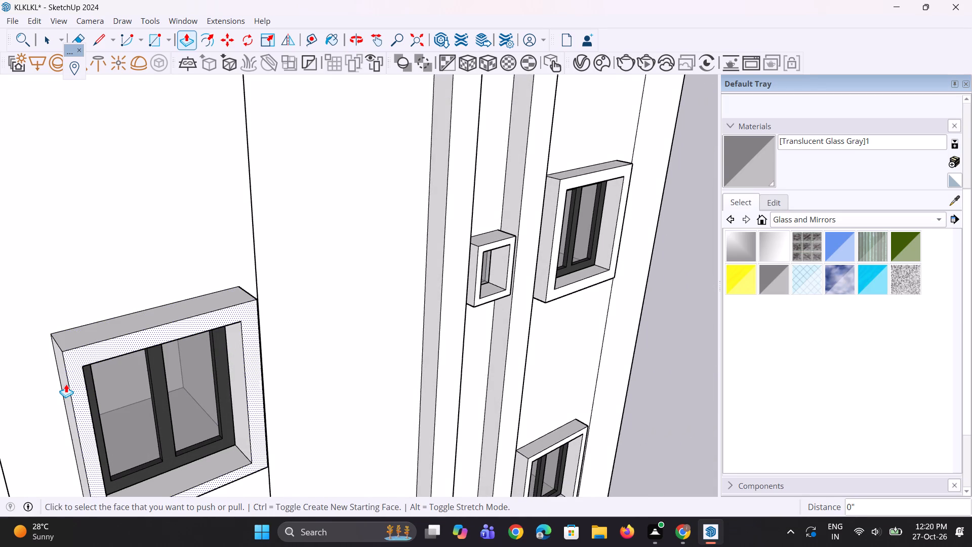
double_click(65, 384)
scroll(89, 314, "down", 5)
scroll(184, 391, "up", 1)
middle_click_drag(184, 391, 192, 281)
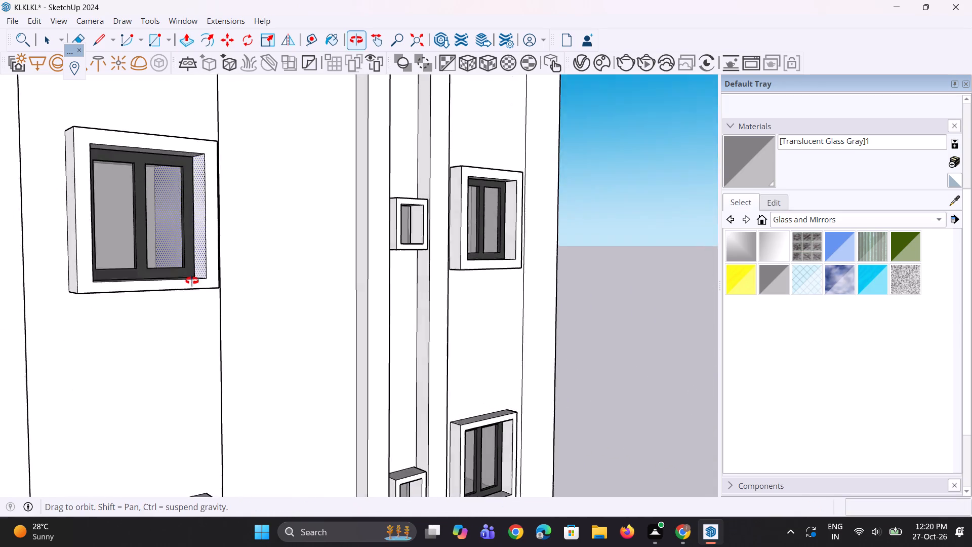
middle_click_drag(192, 281, 201, 235)
scroll(185, 198, "up", 2)
double_click(186, 176)
Repeat the 2" outward push on the four outer side faces of the lowest large window's surround, undoing any mistaken pull.
scroll(184, 181, "down", 5)
middle_click_drag(128, 374, 114, 416)
scroll(102, 424, "up", 6)
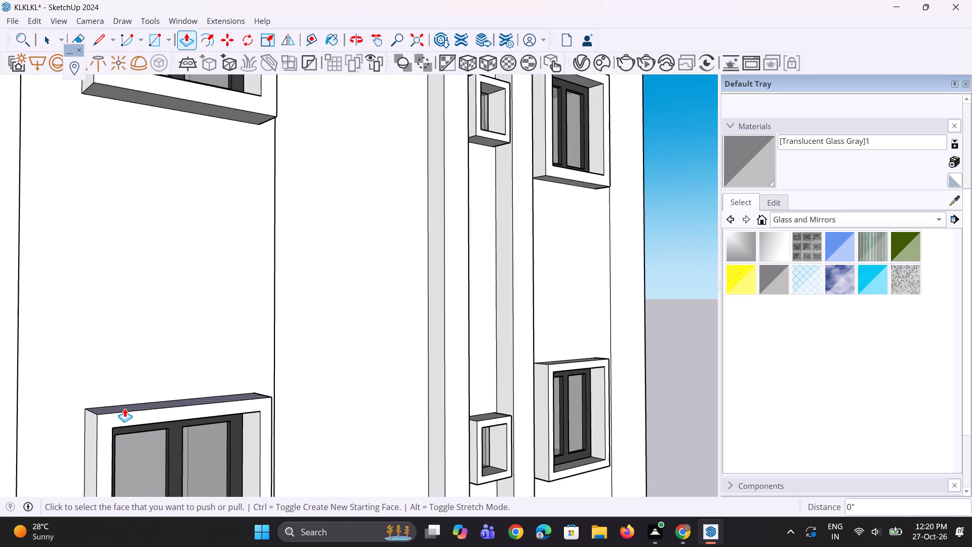
double_click(125, 408)
double_click(91, 432)
middle_click_drag(166, 420, 43, 420)
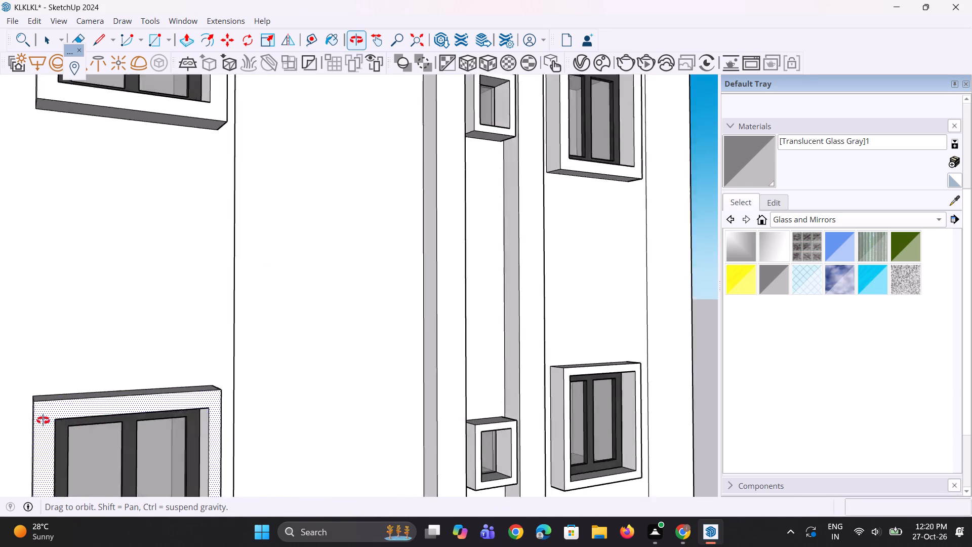
middle_click_drag(43, 420, 2, 398)
scroll(161, 411, "up", 3)
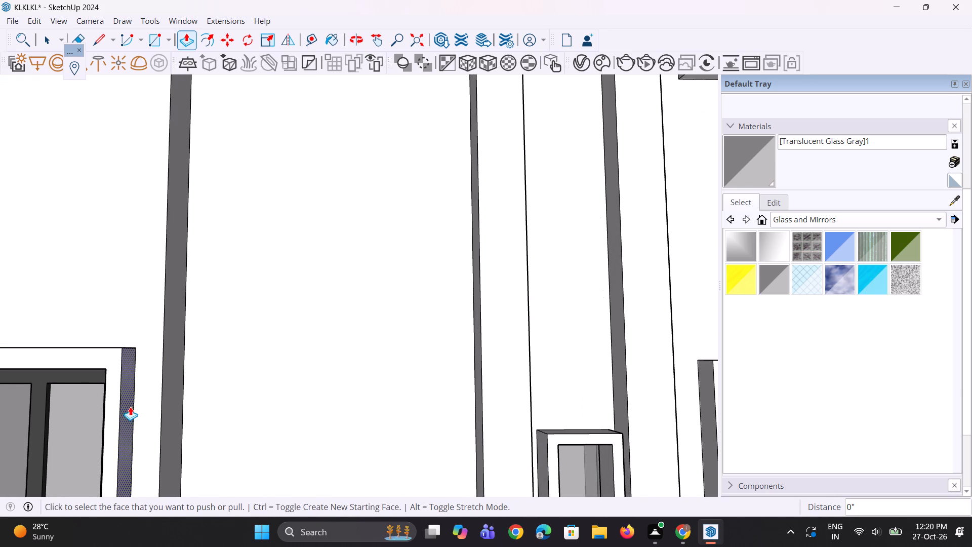
double_click(130, 406)
scroll(167, 342, "down", 11)
middle_click_drag(153, 386, 177, 334)
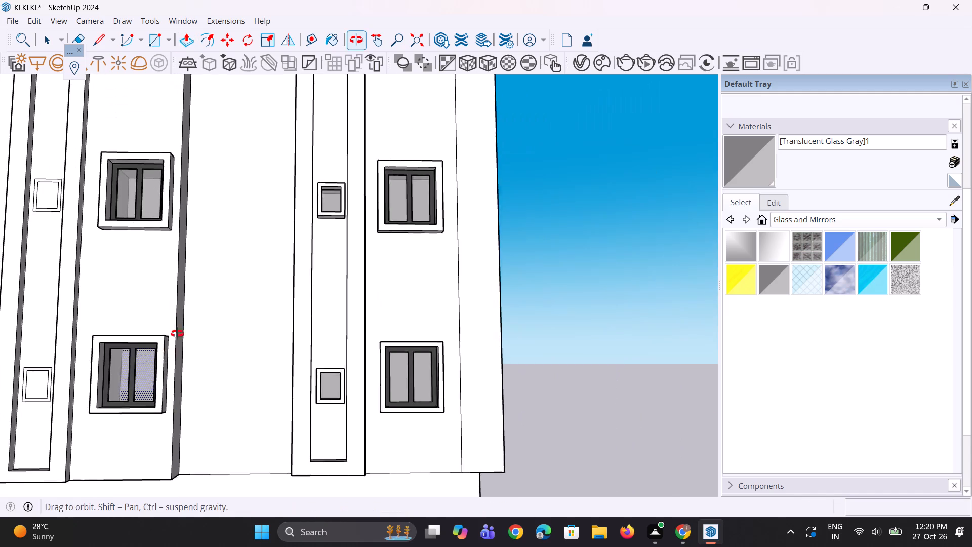
middle_click_drag(177, 334, 198, 260)
scroll(199, 212, "up", 2)
double_click(205, 192)
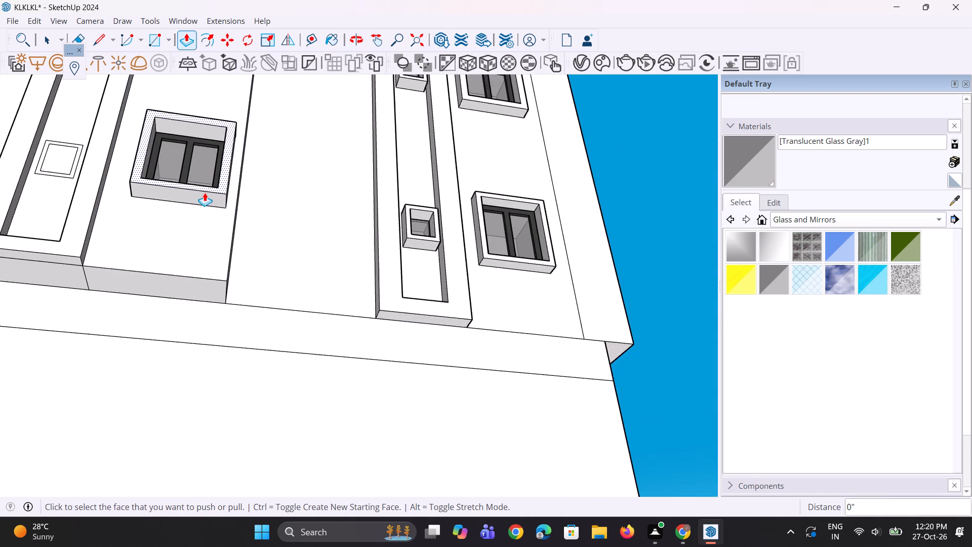
key("ctrl+z")
scroll(201, 197, "up", 2)
double_click(199, 200)
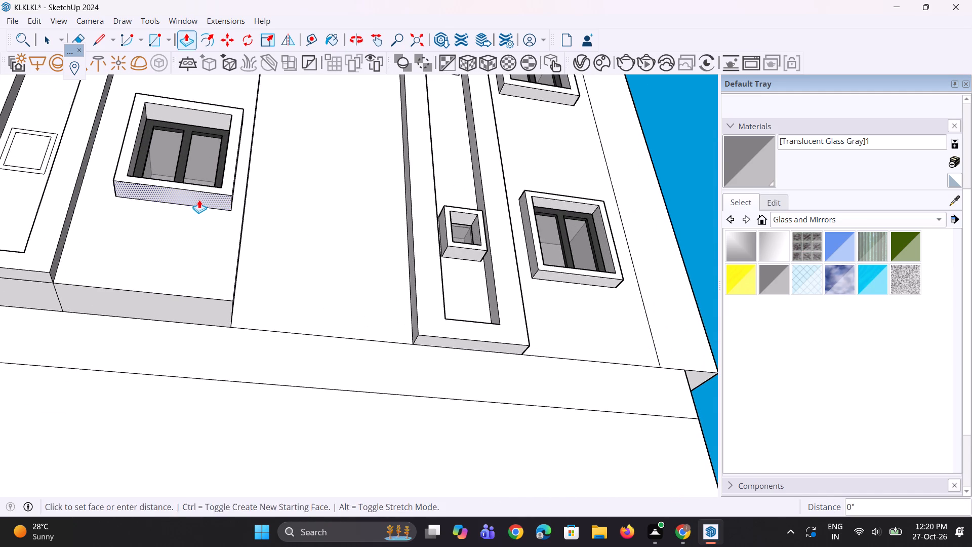
Push/Pull the four outer side faces of the second-highest large window's surround outward 2" to match the widened ones below.
scroll(178, 325, "down", 5)
middle_click_drag(214, 277, 181, 458)
scroll(199, 454, "down", 5)
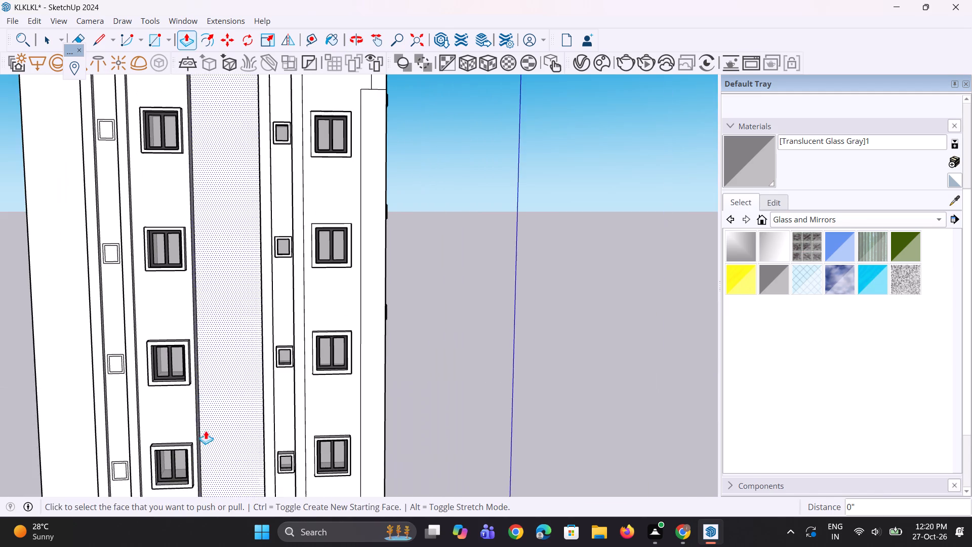
middle_click_drag(181, 347, 173, 415)
scroll(149, 315, "up", 10)
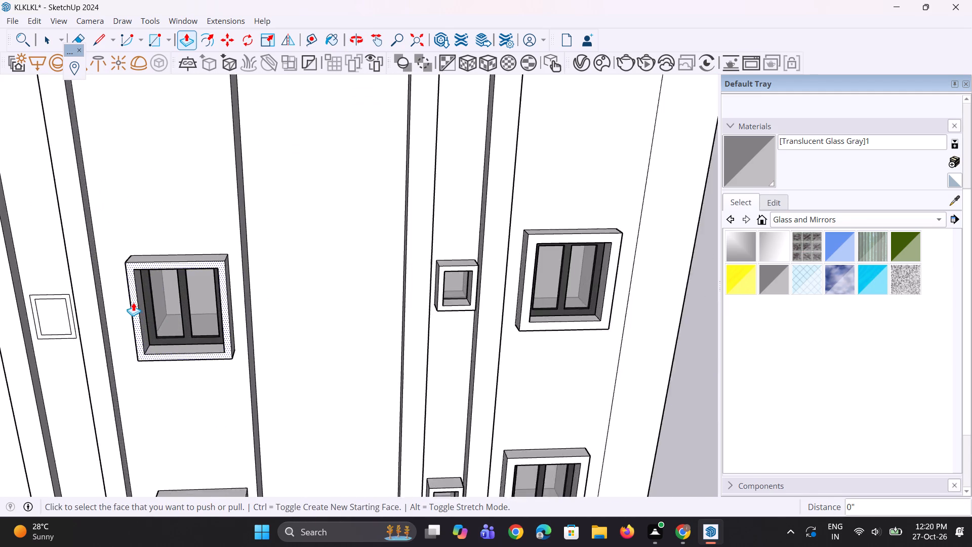
scroll(133, 302, "up", 4)
middle_click_drag(133, 302, 243, 310)
scroll(269, 326, "up", 4)
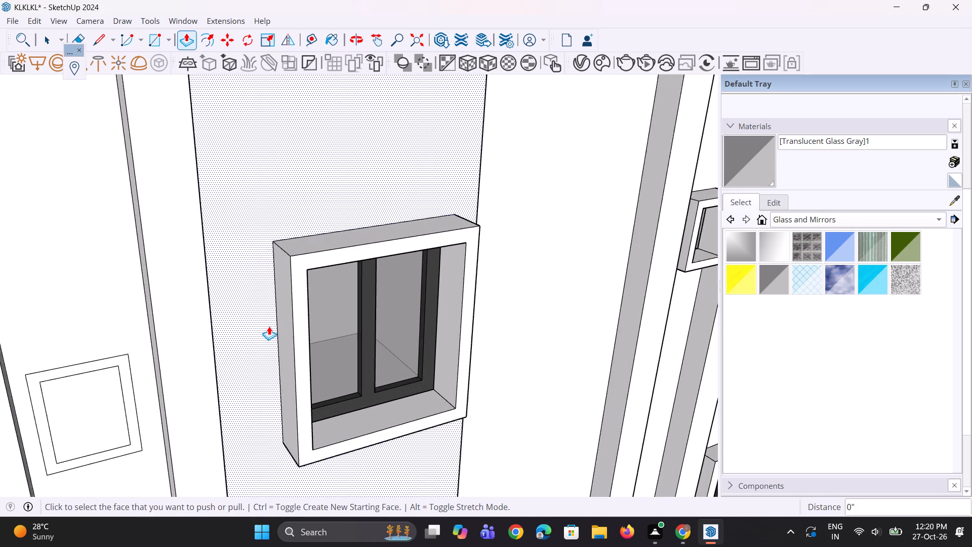
scroll(281, 333, "up", 1)
double_click(289, 332)
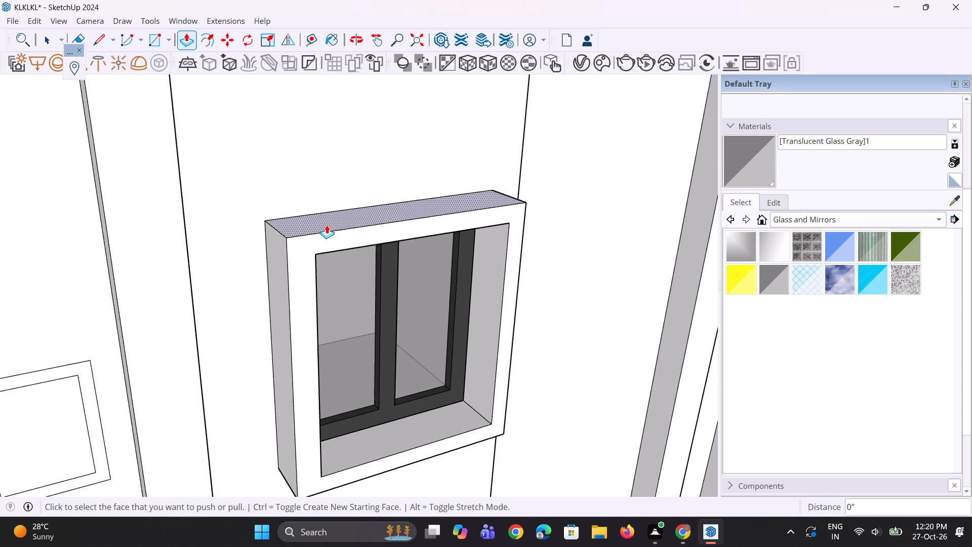
double_click(327, 222)
middle_click_drag(448, 302, 76, 284)
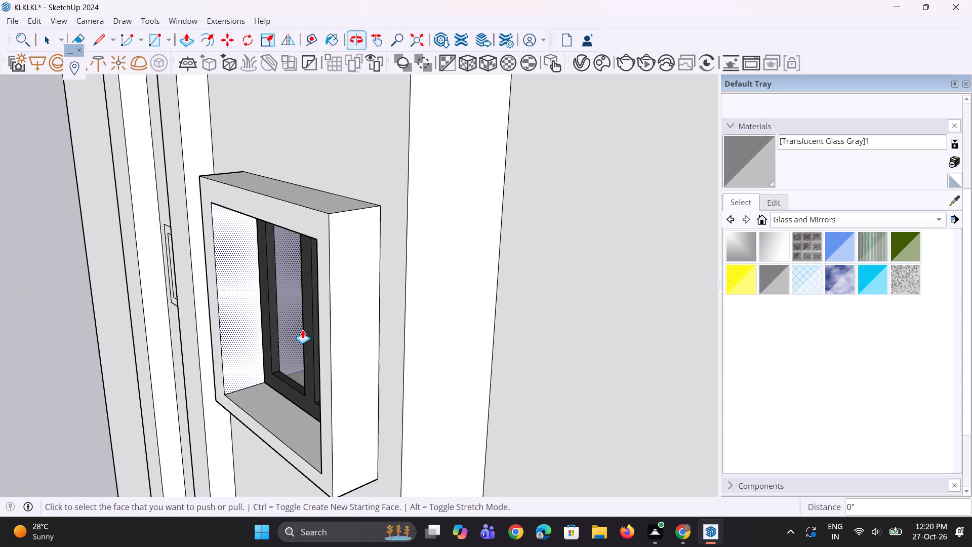
double_click(361, 330)
middle_click_drag(277, 411, 409, 250)
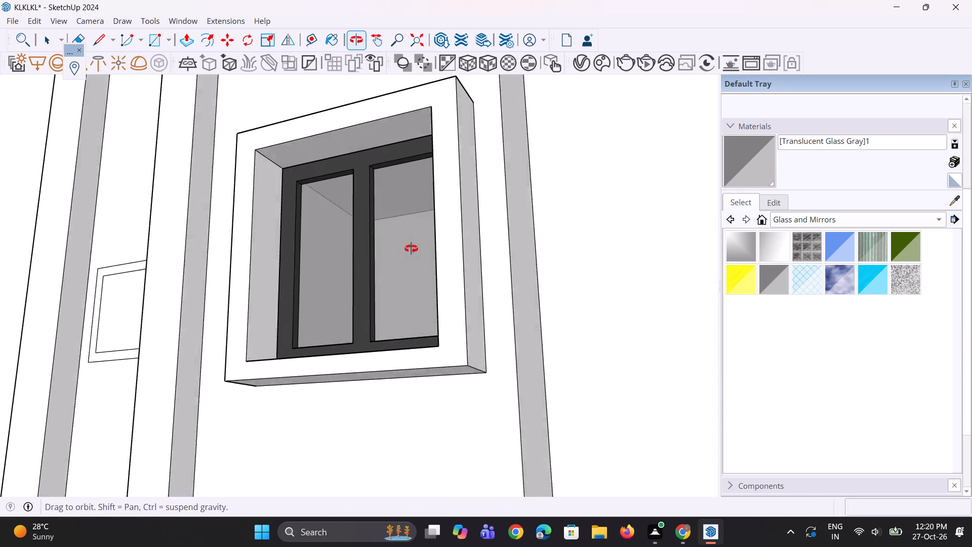
scroll(419, 374, "up", 2)
double_click(423, 369)
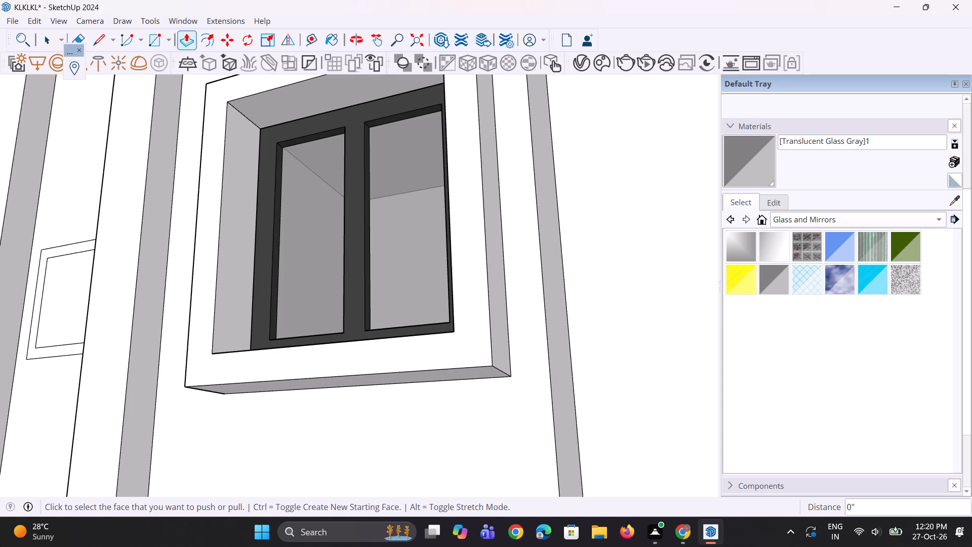
Repeat the 2" outward push on the four outer side faces of the top large window's surround in the same column.
scroll(261, 414, "down", 5)
middle_click_drag(293, 362, 362, 546)
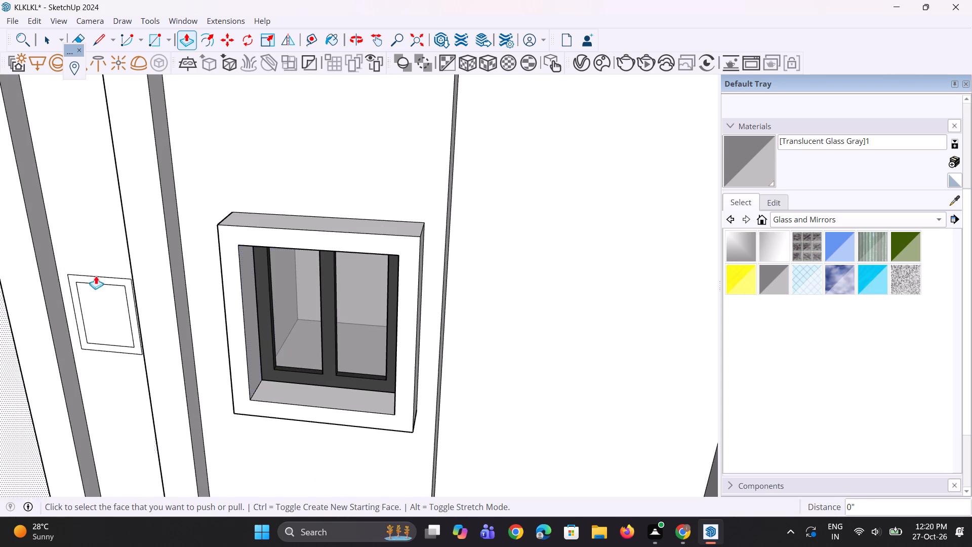
scroll(130, 384, "down", 4)
scroll(7, 532, "down", 4)
scroll(301, 344, "down", 4)
scroll(285, 407, "down", 4)
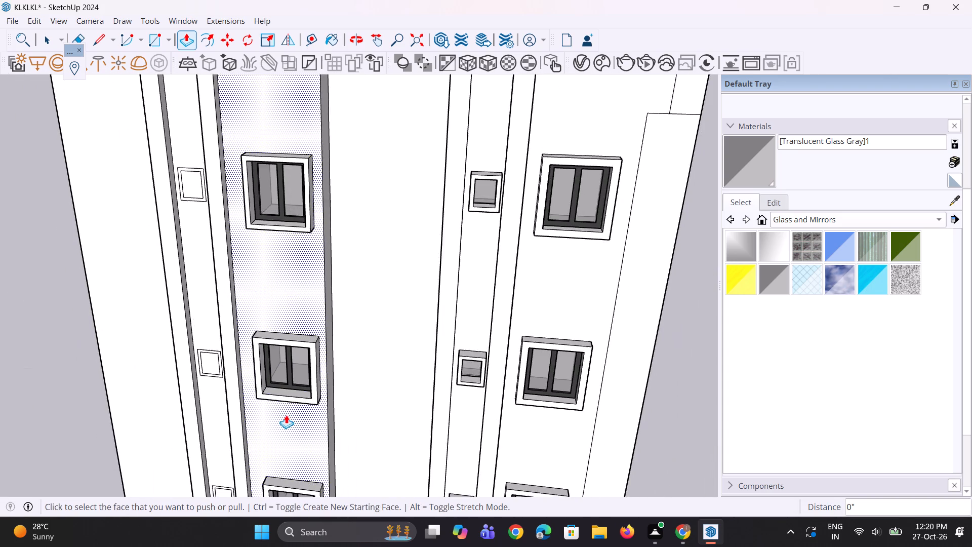
scroll(286, 420, "down", 5)
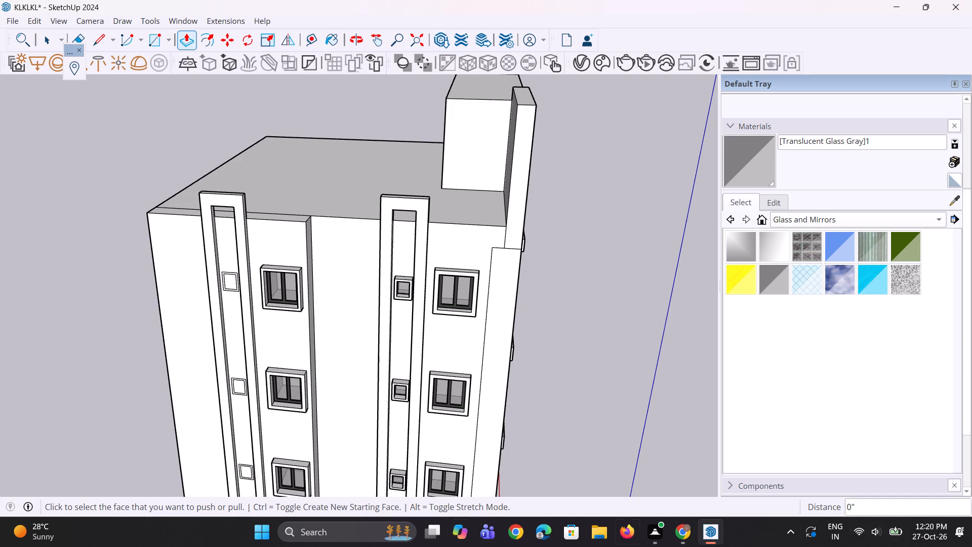
scroll(285, 240, "up", 6)
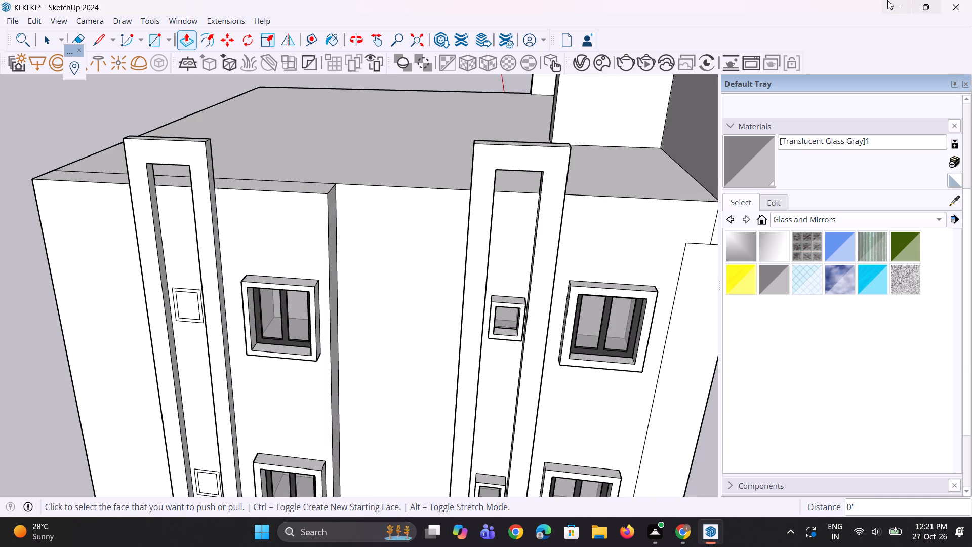
scroll(299, 191, "up", 1)
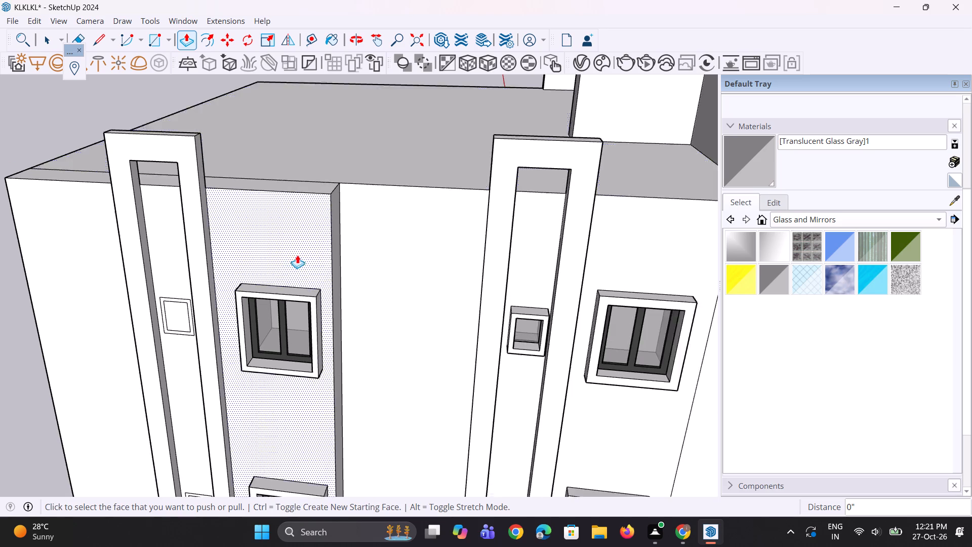
scroll(297, 255, "up", 2)
scroll(303, 310, "up", 2)
left_click(300, 295)
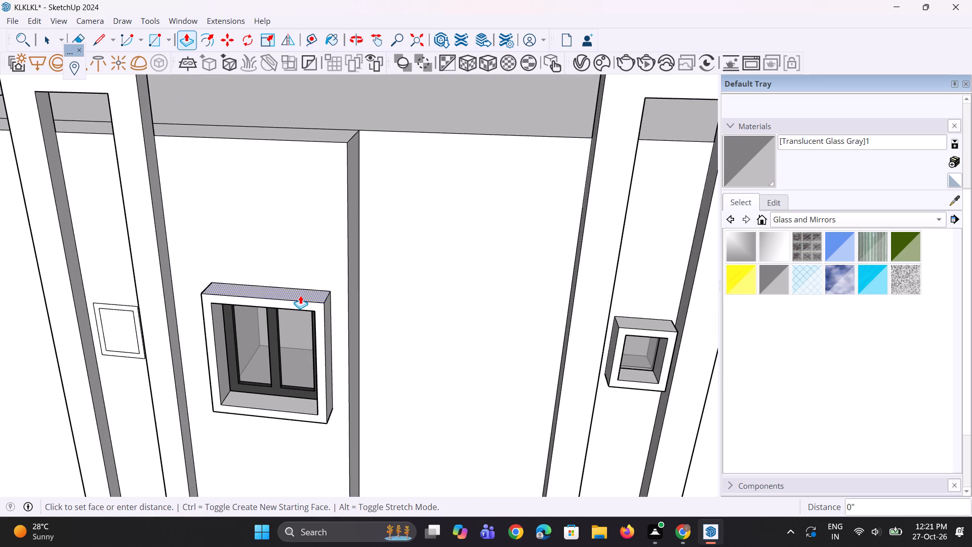
left_click(300, 295)
middle_click_drag(364, 357, 320, 367)
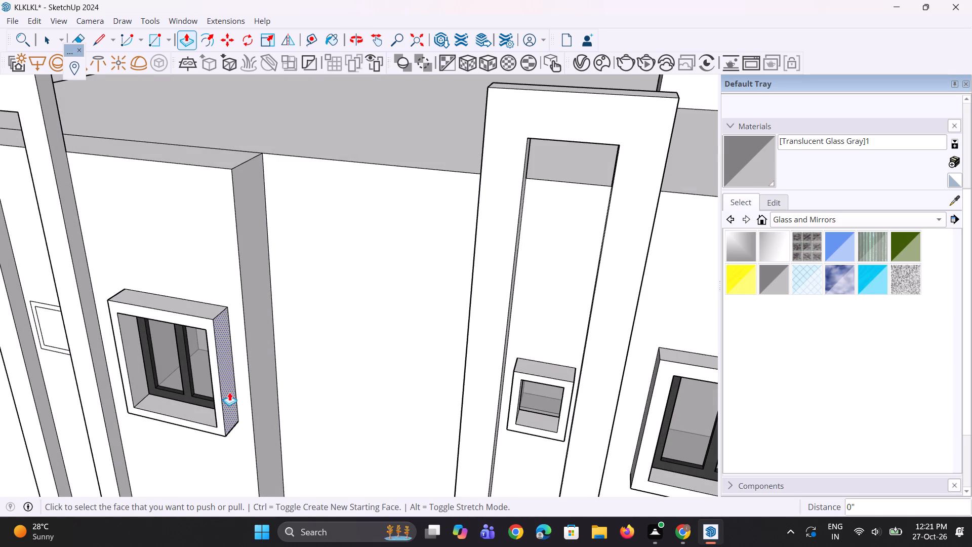
double_click(229, 392)
middle_click_drag(173, 443, 385, 420)
scroll(301, 474, "up", 2)
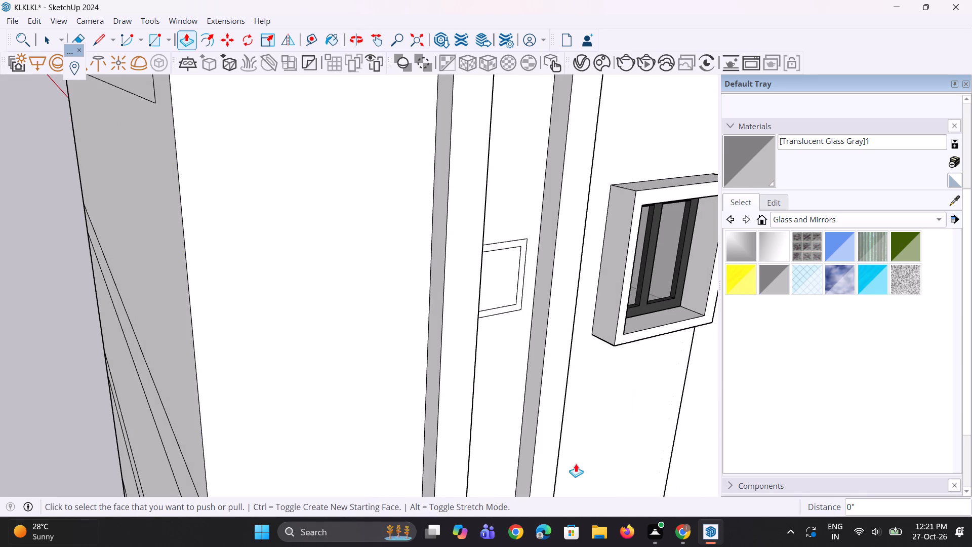
double_click(601, 307)
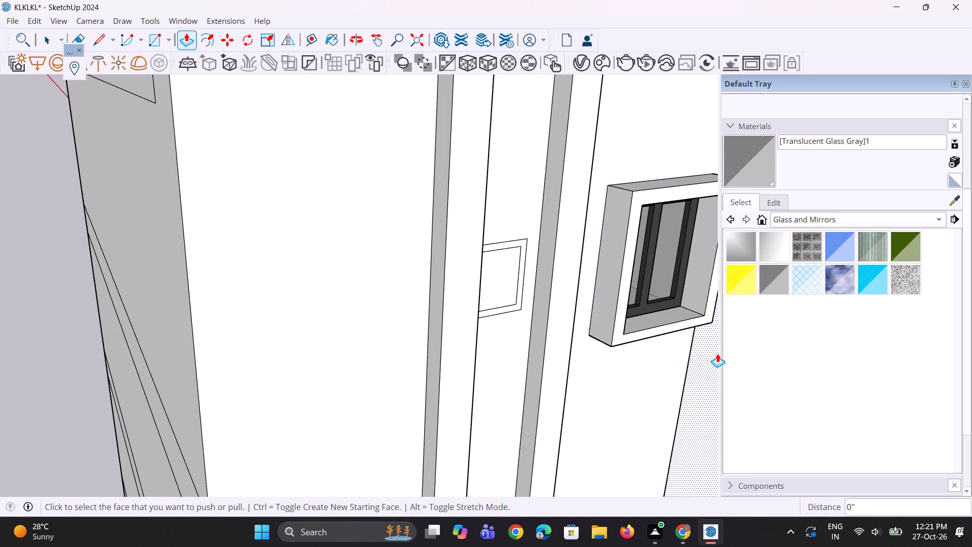
middle_click_drag(704, 335, 532, 262)
scroll(516, 424, "down", 4)
scroll(461, 479, "down", 4)
scroll(429, 322, "down", 3)
middle_click_drag(339, 252, 370, 150)
scroll(338, 215, "up", 3)
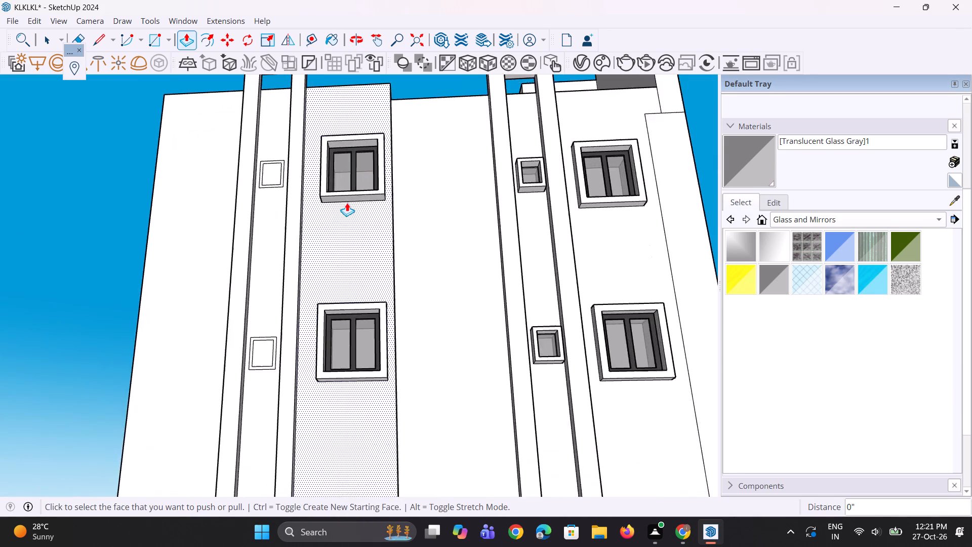
scroll(350, 201, "up", 3)
double_click(353, 199)
scroll(356, 202, "down", 4)
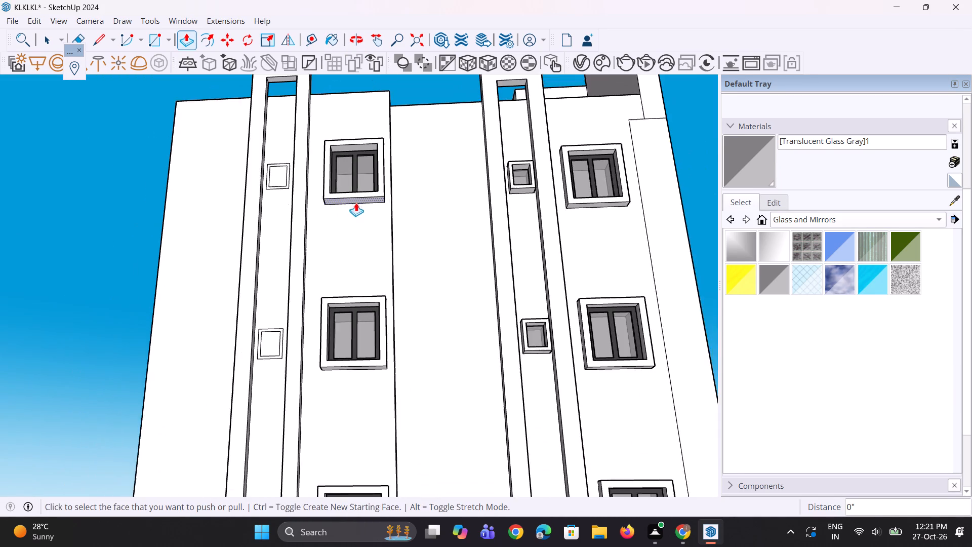
scroll(338, 211, "down", 1)
middle_click_drag(338, 224, 335, 326)
scroll(343, 303, "down", 3)
middle_click_drag(343, 303, 342, 325)
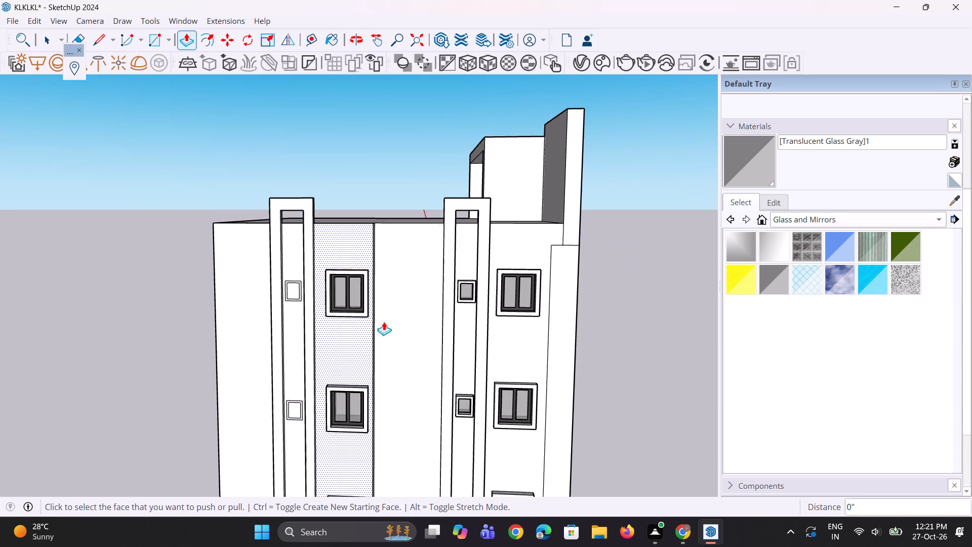
middle_click_drag(504, 319, 531, 319)
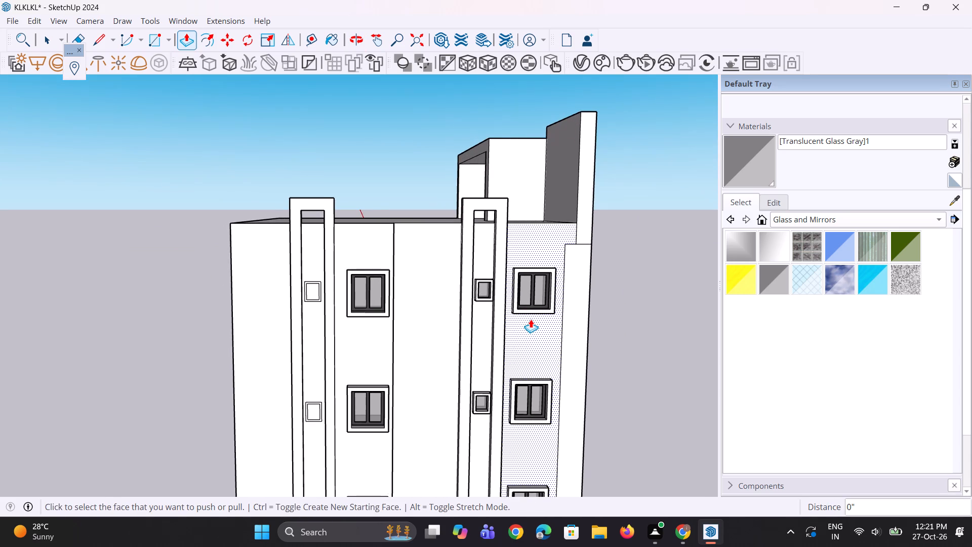
key("space")
key("space")
key("space")
key("space")
key("space")
Push/Pull the inner faces of the top two small windows in the adjacent recessed strip inward about 2' 5 7/16".
scroll(304, 302, "up", 1)
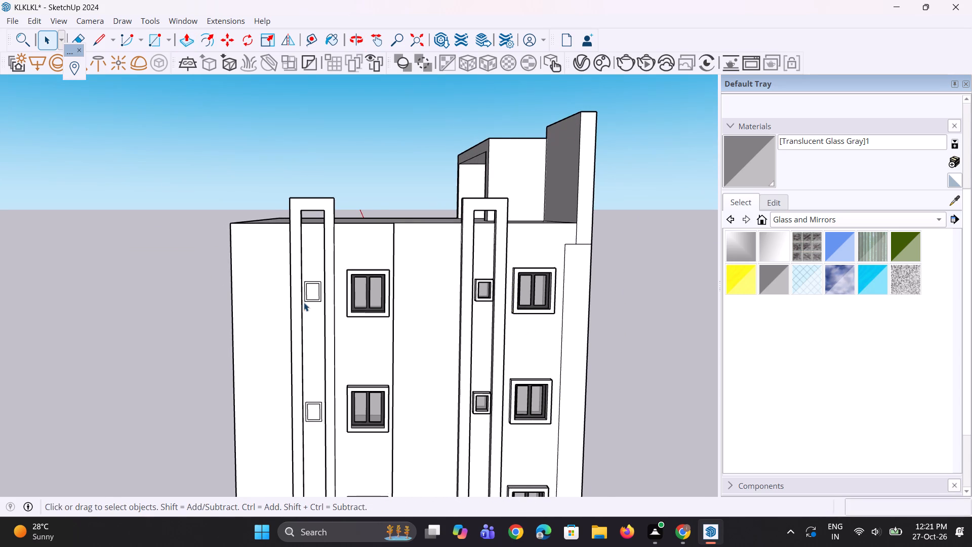
scroll(258, 304, "up", 2)
key("p")
scroll(293, 275, "up", 1)
middle_click_drag(312, 270, 317, 317)
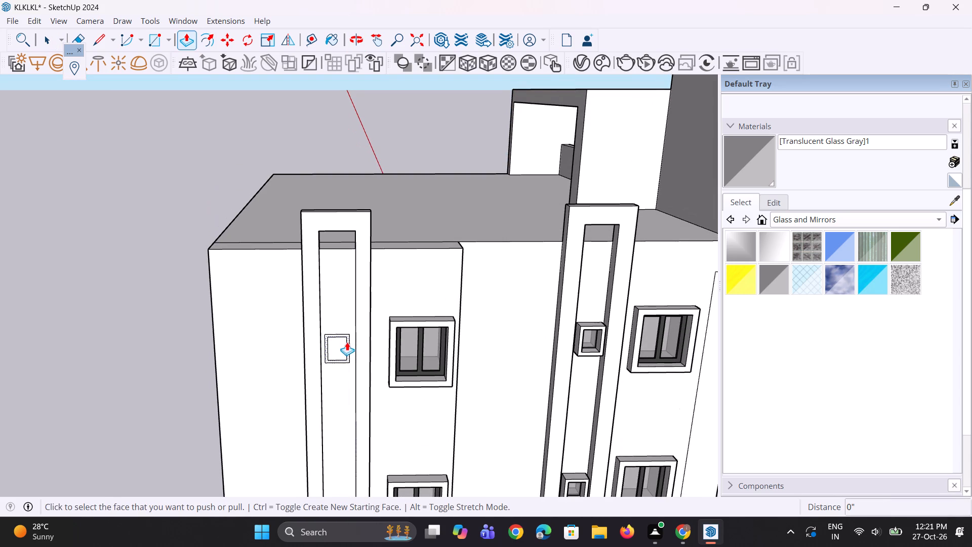
left_click(339, 347)
left_click(342, 338)
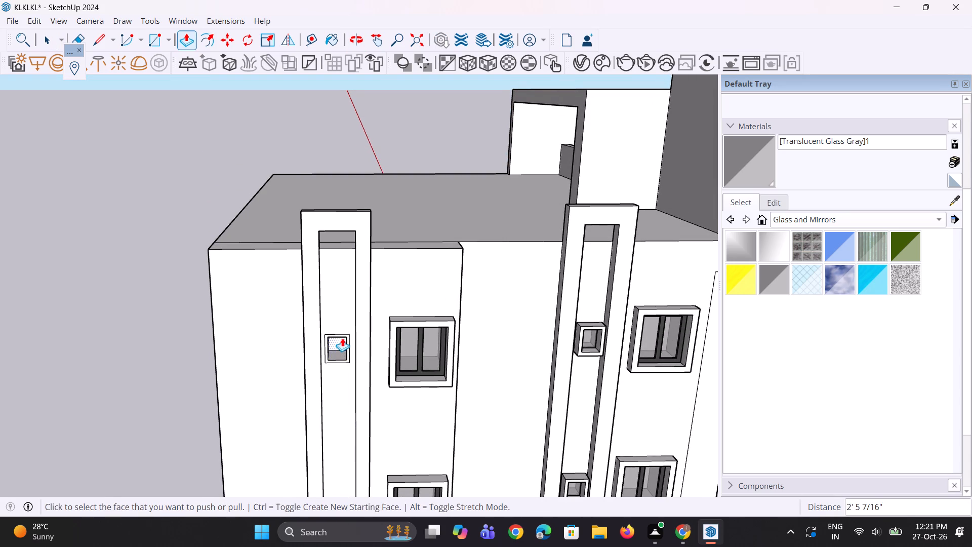
scroll(341, 246, "down", 8)
scroll(322, 408, "up", 3)
scroll(367, 351, "up", 3)
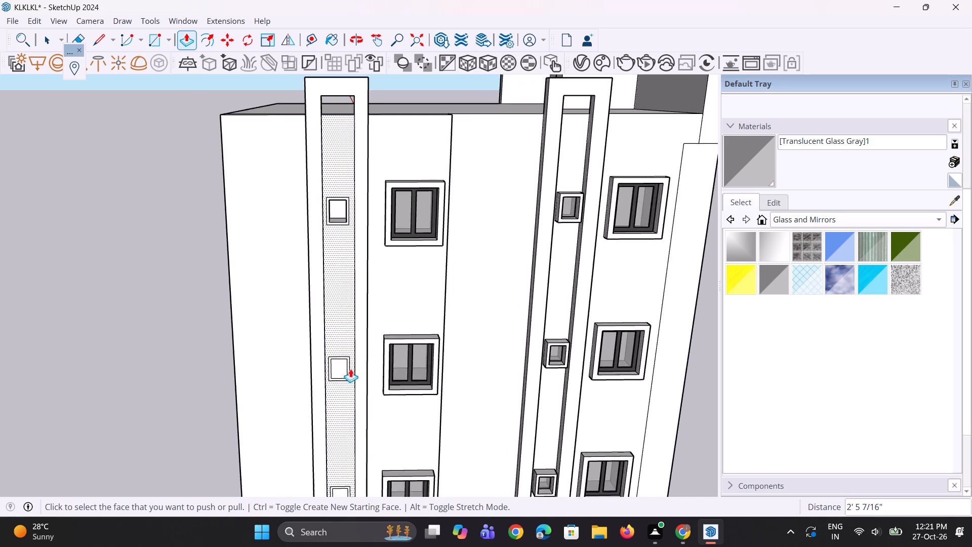
scroll(350, 369, "up", 2)
double_click(340, 370)
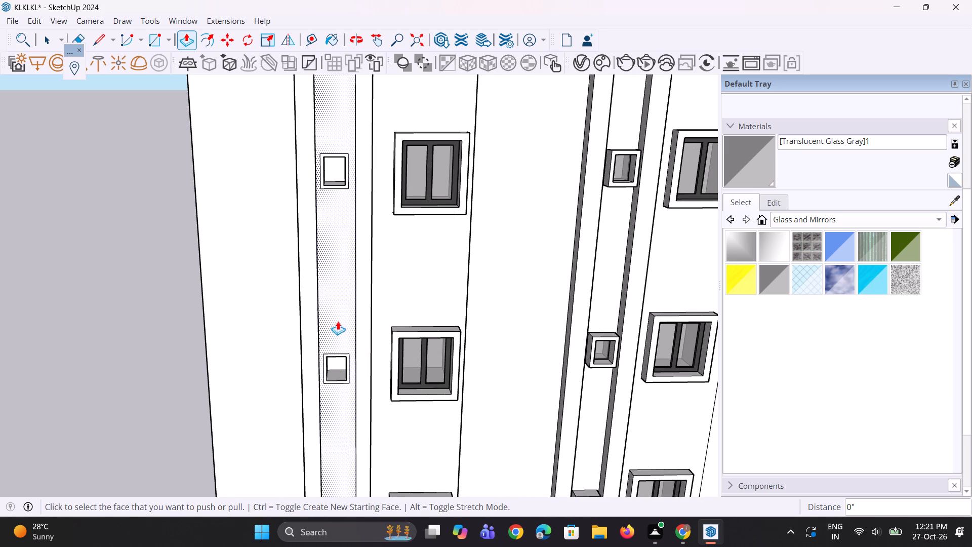
Push the third small window's inner face in about 1' 3 15/16" and recess the lowest one's inner face freehand too.
scroll(338, 321, "down", 4)
left_click(337, 464)
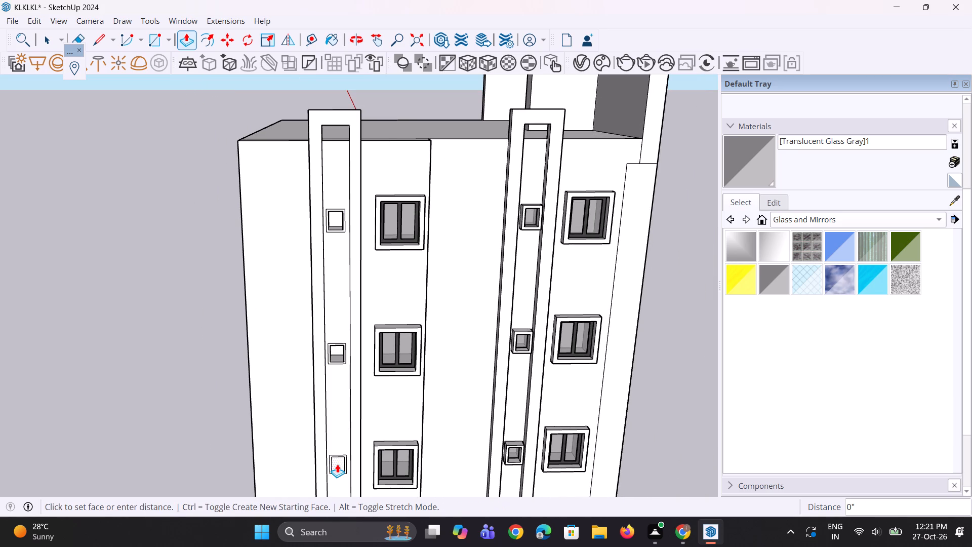
left_click(338, 459)
scroll(337, 335, "down", 3)
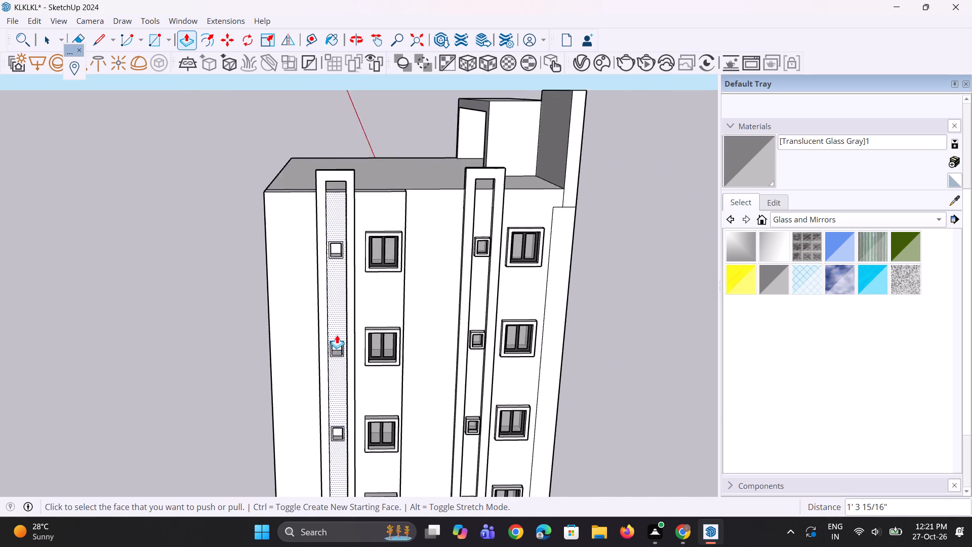
scroll(337, 335, "down", 1)
scroll(330, 469, "up", 3)
scroll(339, 240, "down", 3)
scroll(322, 482, "up", 3)
scroll(358, 436, "up", 4)
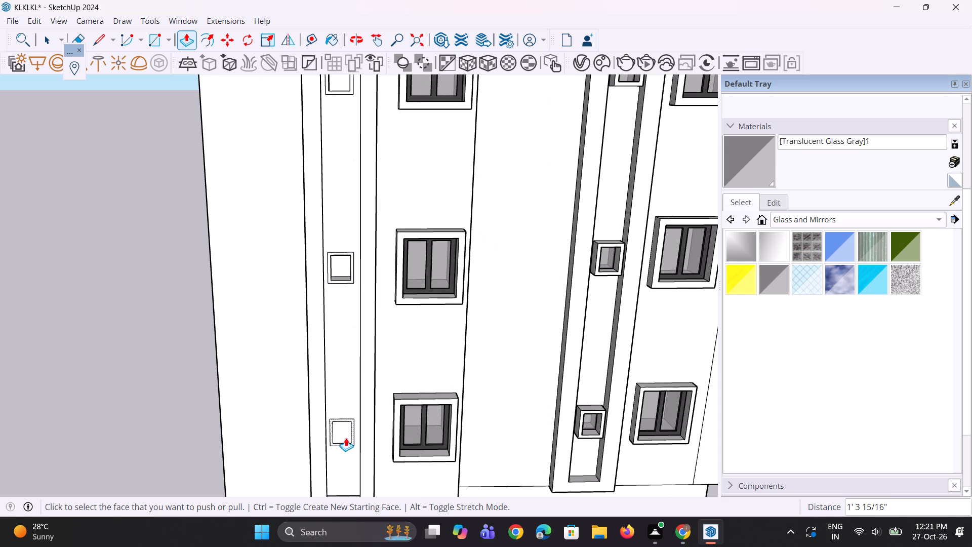
left_click(343, 438)
left_click(343, 438)
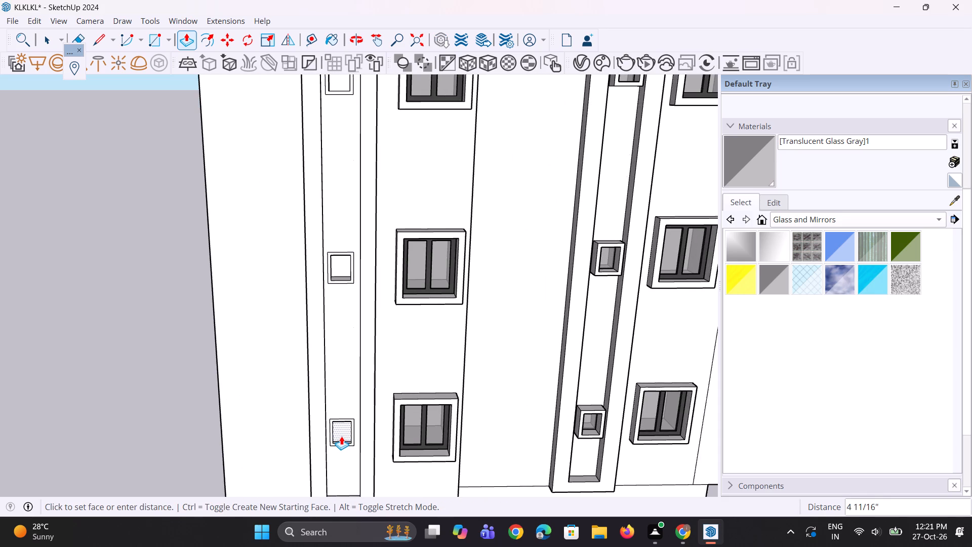
left_click(341, 428)
middle_click_drag(339, 427, 339, 394)
key("space")
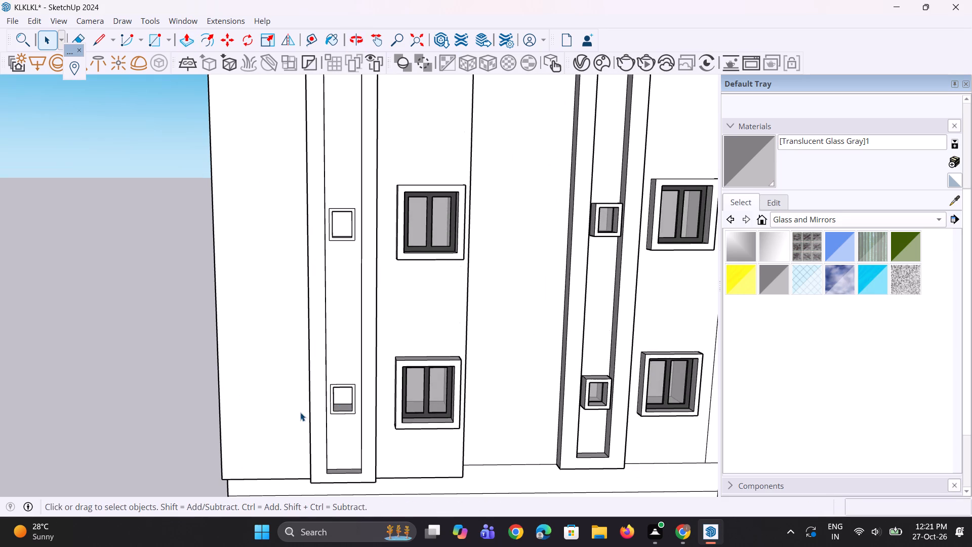
key("space")
Copy the glass pane from the first recessed strip's lowest small window into the lowest small opening of the second strip.
scroll(218, 428, "down", 3)
middle_click_drag(586, 340, 578, 356)
scroll(527, 433, "up", 3)
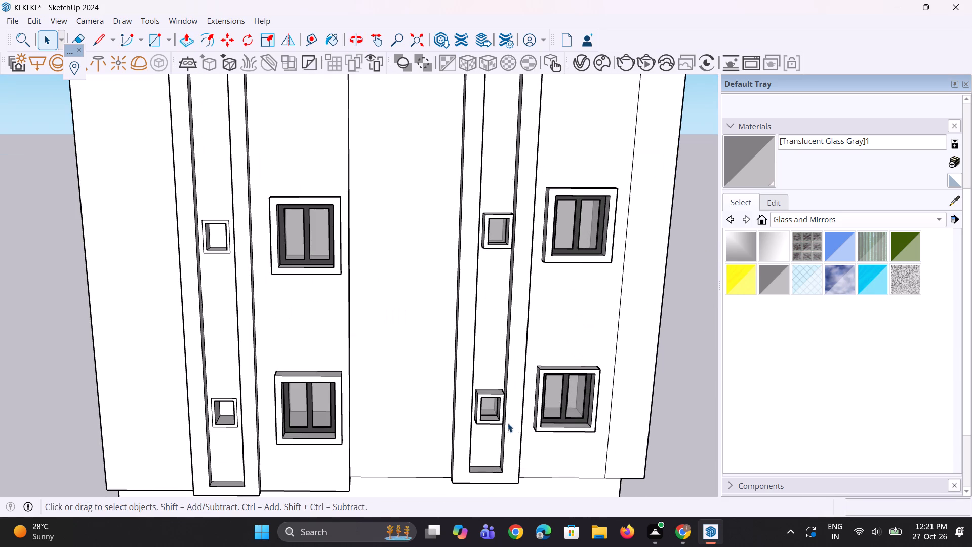
left_click(489, 410)
middle_click_drag(491, 414, 498, 412)
scroll(498, 412, "up", 3)
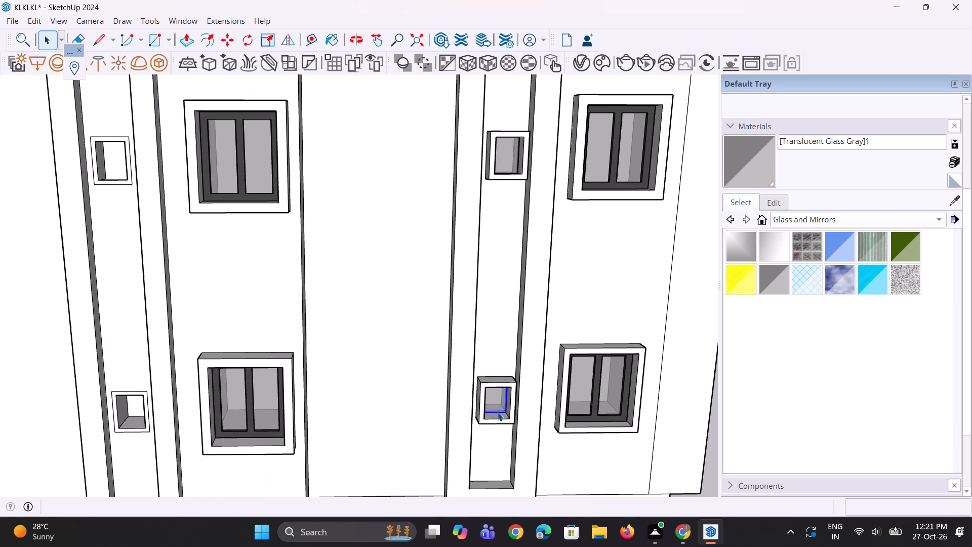
key("m")
left_click(505, 414)
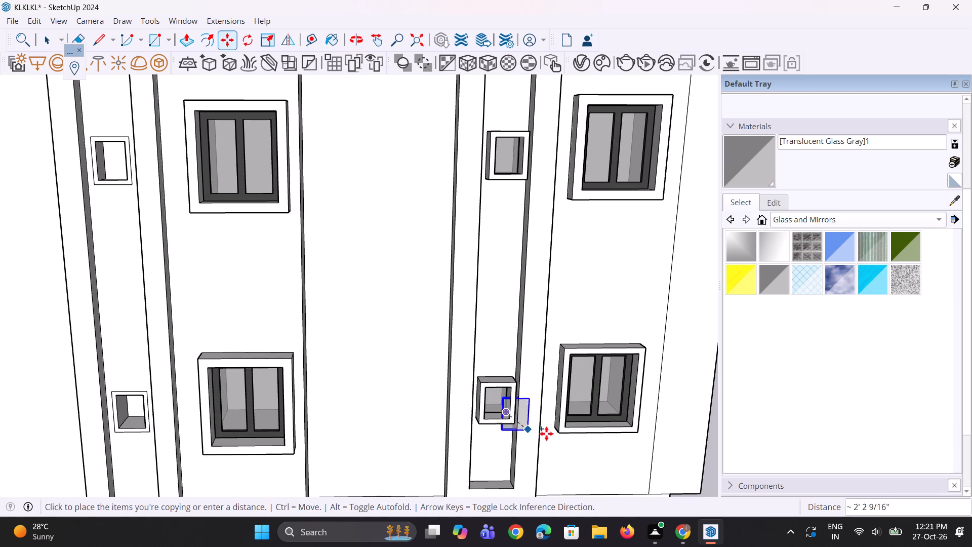
middle_click_drag(641, 421, 719, 419)
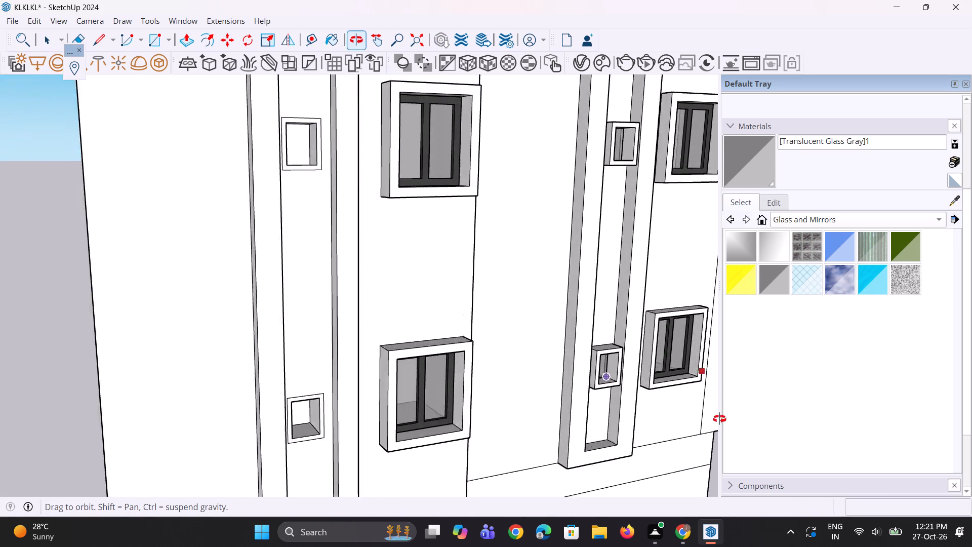
middle_click_drag(719, 419, 699, 423)
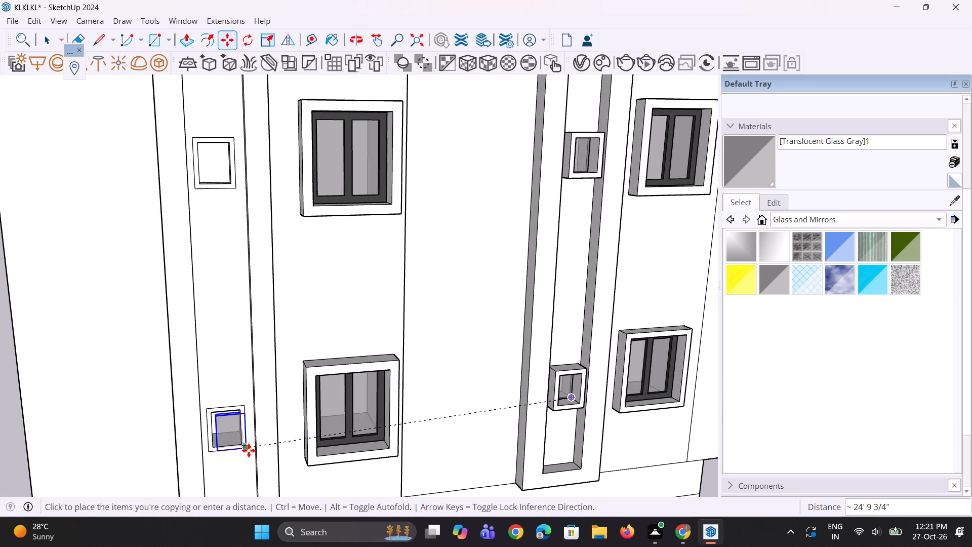
left_click(241, 441)
Copy the glass pane up into the second-lowest small window opening of the second recessed strip.
scroll(248, 463, "down", 4)
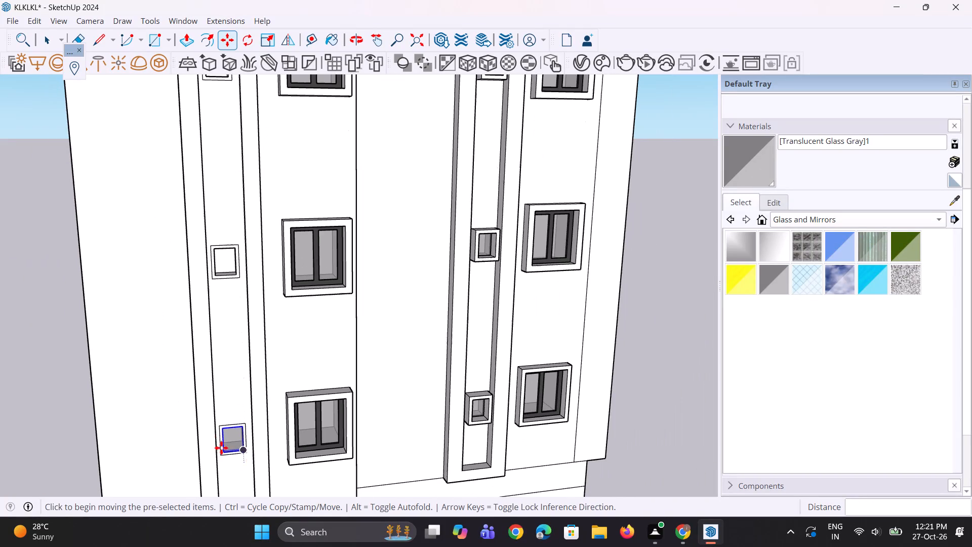
key("m")
scroll(230, 449, "up", 3)
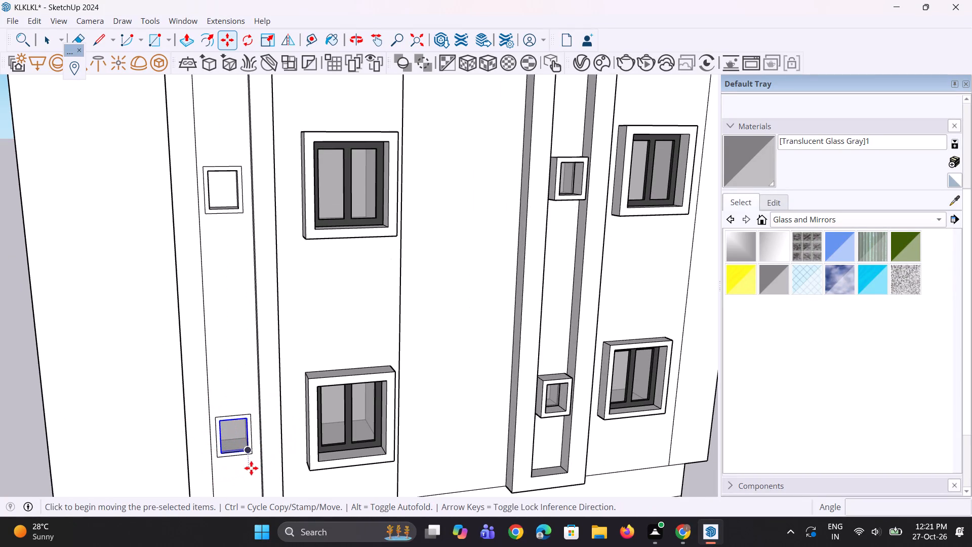
left_click(251, 452)
scroll(258, 211, "up", 1)
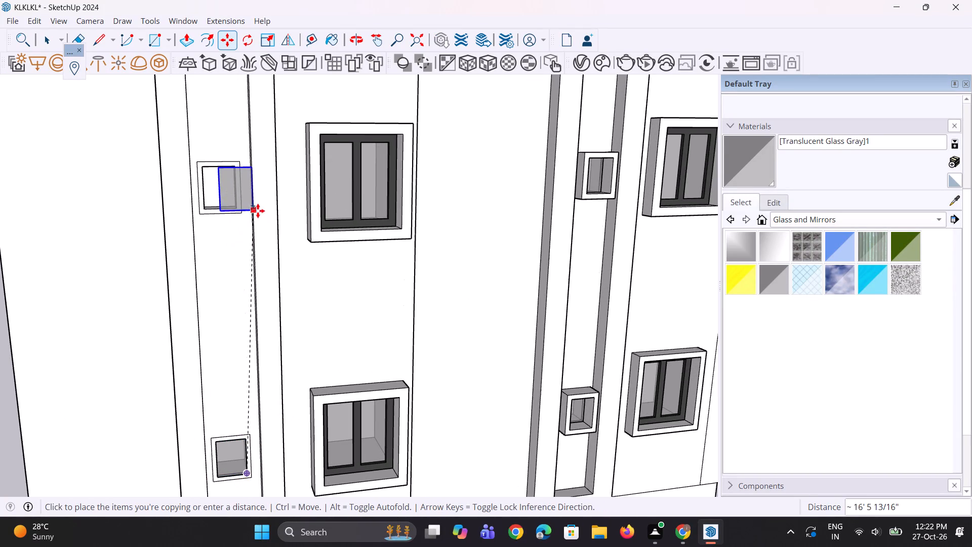
left_click(235, 205)
Copy the glass pane up again into the third small window opening of the second strip.
scroll(217, 206, "down", 4)
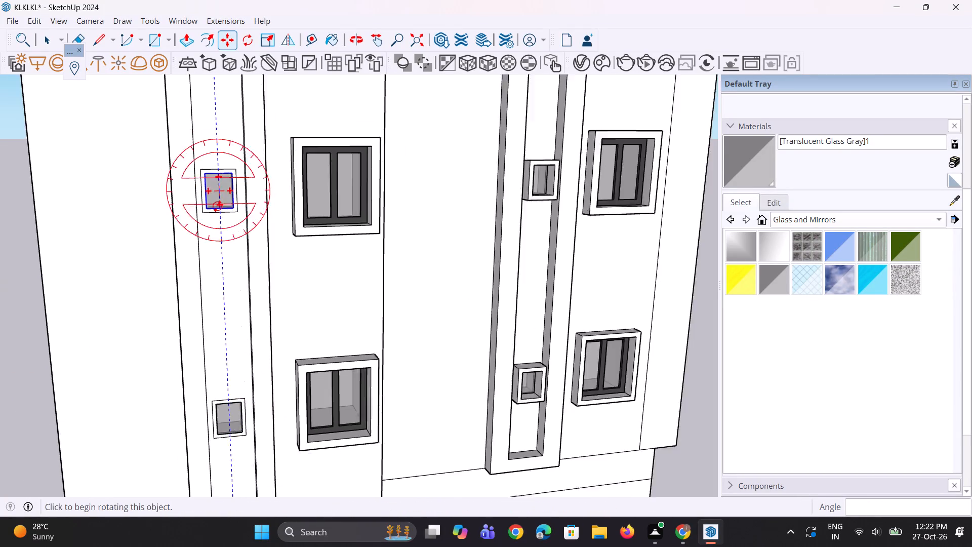
scroll(217, 206, "down", 10)
scroll(230, 84, "up", 3)
scroll(227, 189, "up", 4)
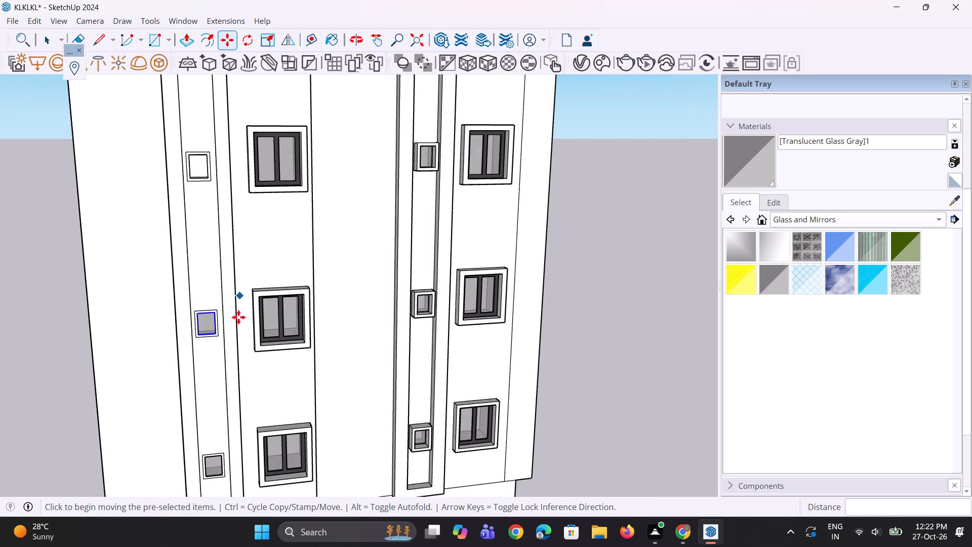
scroll(239, 317, "up", 5)
left_click(207, 343)
scroll(212, 241, "down", 4)
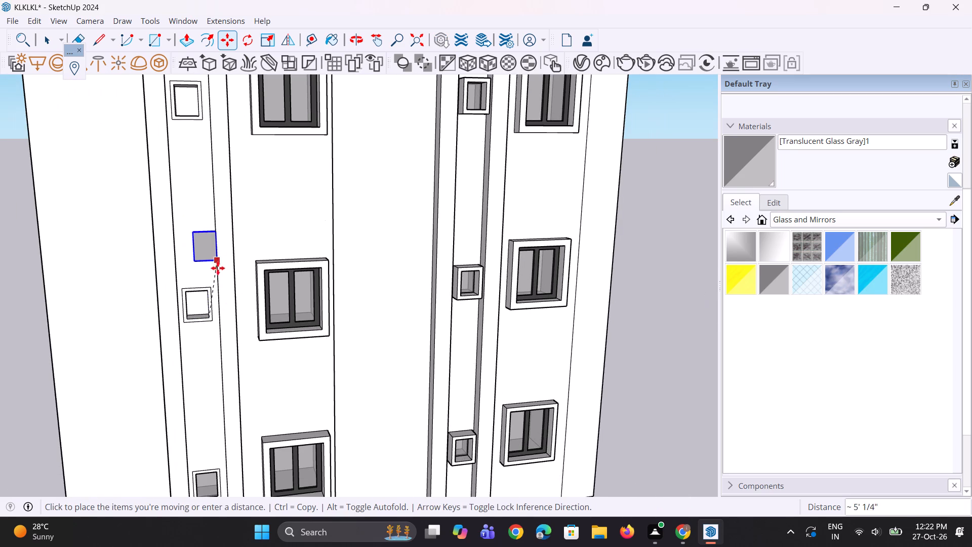
scroll(219, 298, "down", 4)
scroll(208, 156, "up", 1)
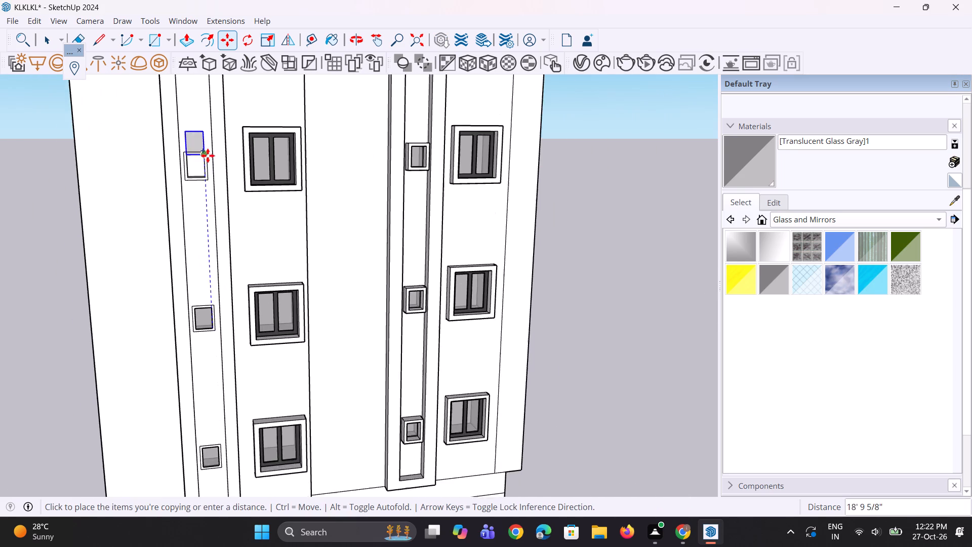
scroll(208, 155, "up", 8)
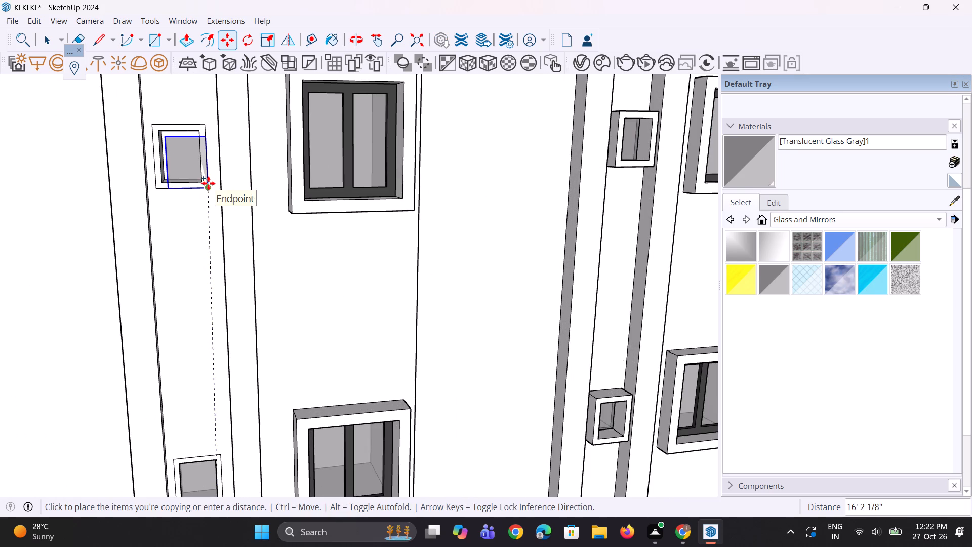
left_click(203, 178)
Copy the glass pane into the top small window opening of the second strip, then clear the selection.
scroll(242, 331, "down", 8)
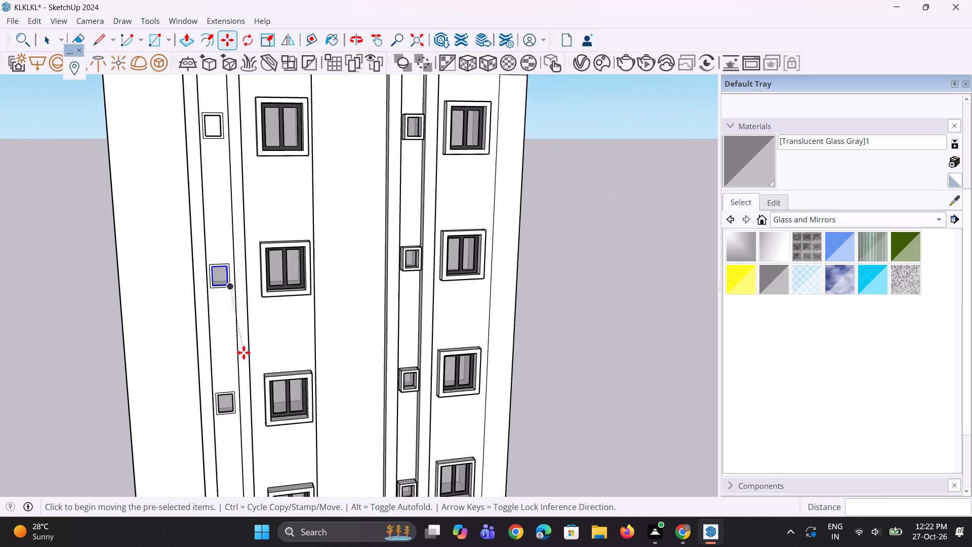
scroll(244, 353, "down", 7)
scroll(233, 224, "up", 8)
scroll(236, 319, "down", 1)
scroll(238, 340, "up", 4)
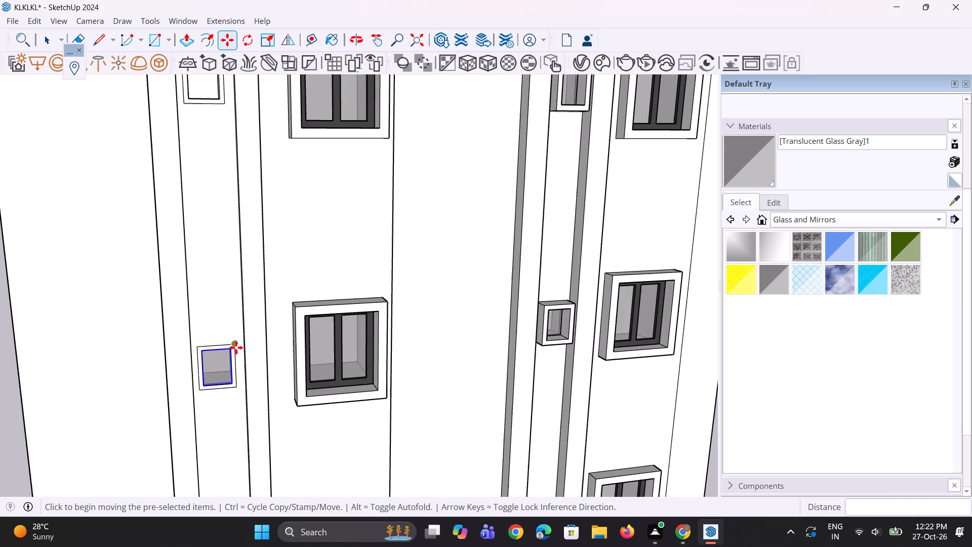
key("m")
scroll(251, 380, "up", 1, "ctrl")
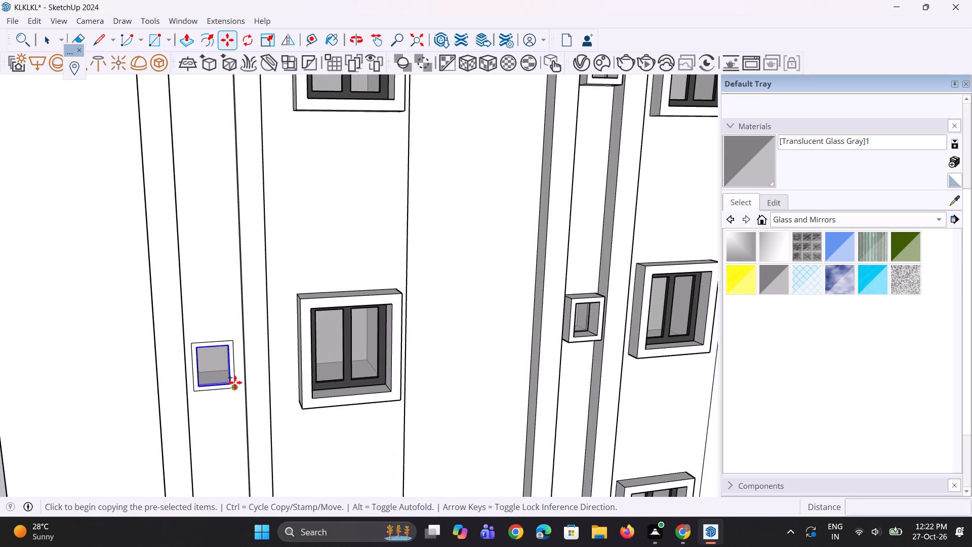
left_click(231, 382)
scroll(296, 408, "down", 5)
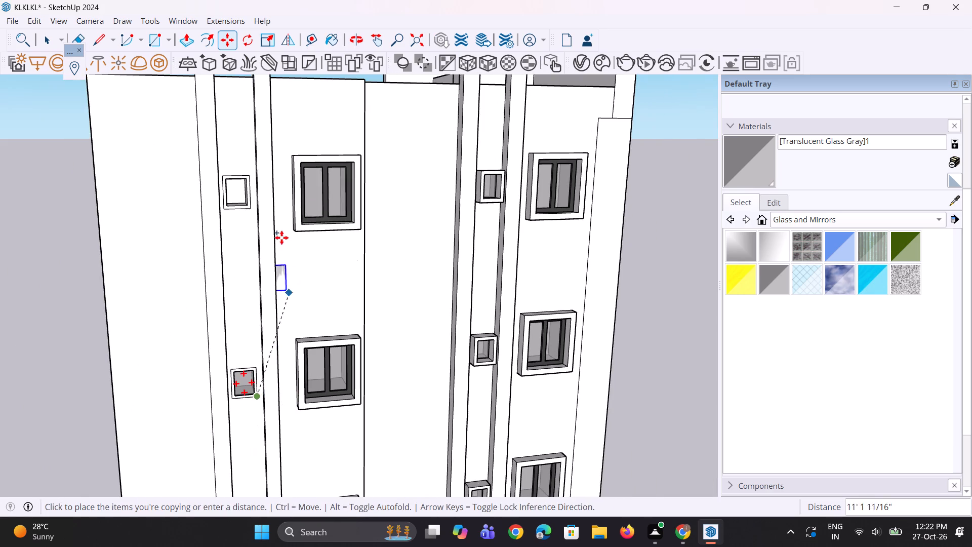
scroll(277, 231, "up", 2)
middle_click_drag(238, 187, 241, 211)
scroll(242, 230, "up", 3)
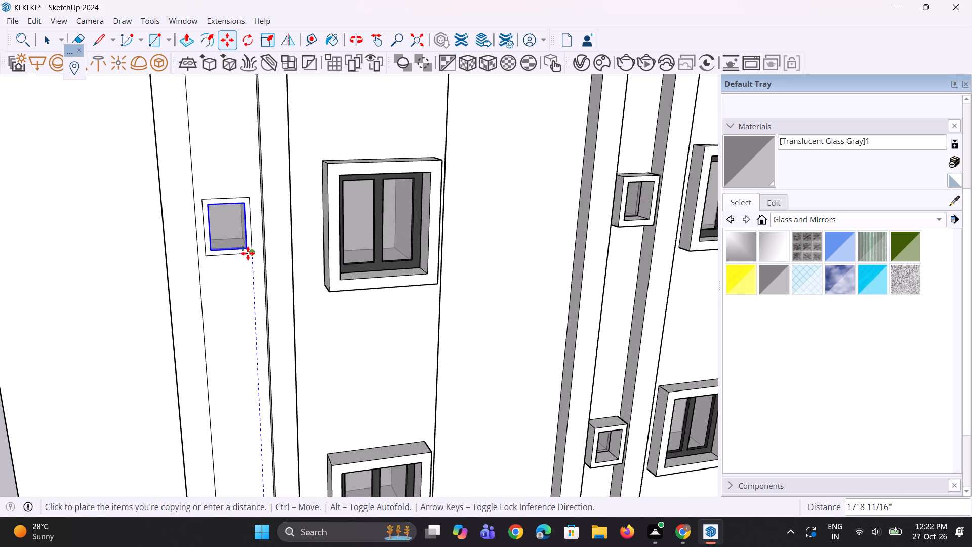
left_click(248, 253)
key("space")
key("space")
scroll(256, 299, "down", 10)
key("space")
key("space")
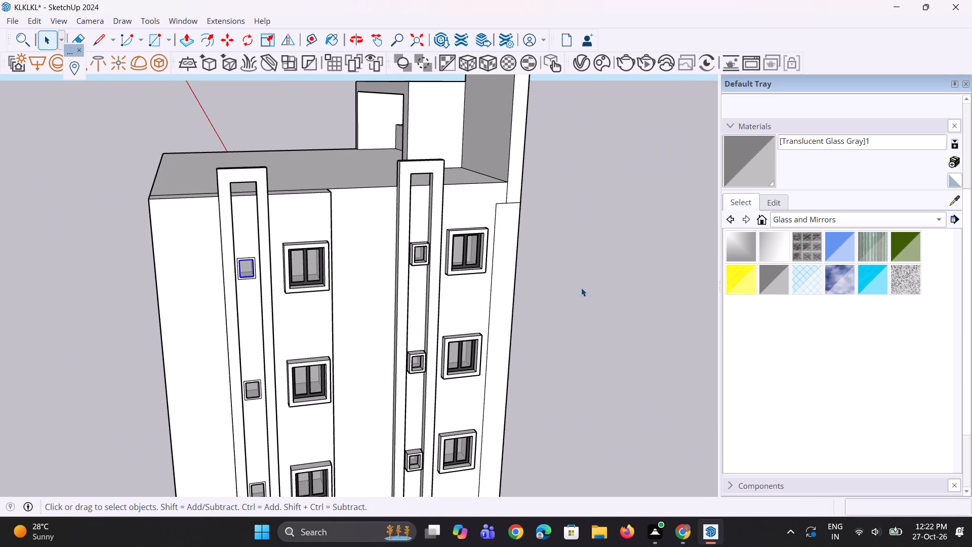
left_click(581, 288)
Push/Pull the front surround face of the second strip's top small window outward 1' 3 5/16".
middle_click_drag(242, 323, 246, 307)
scroll(274, 230, "up", 11)
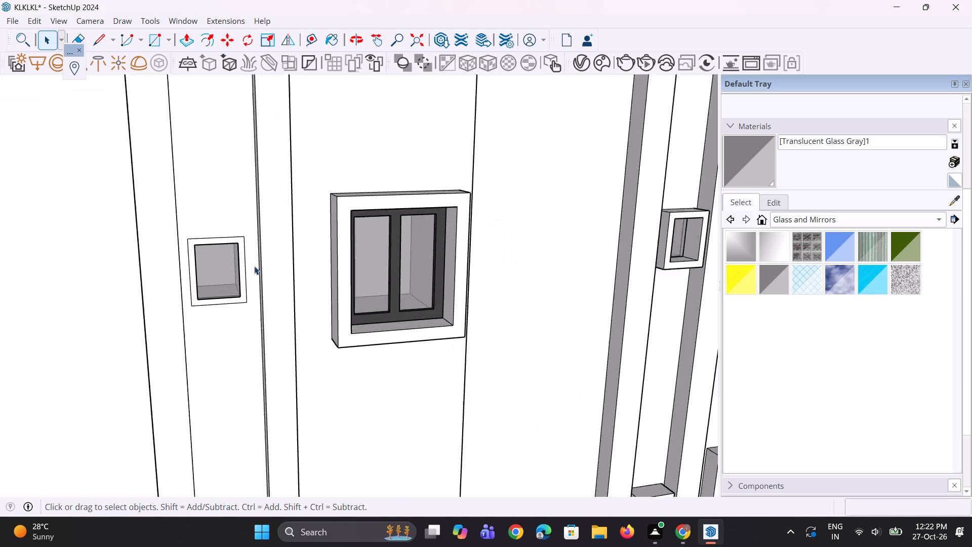
scroll(254, 266, "up", 1)
key("p")
scroll(258, 294, "up", 3)
left_click(237, 280)
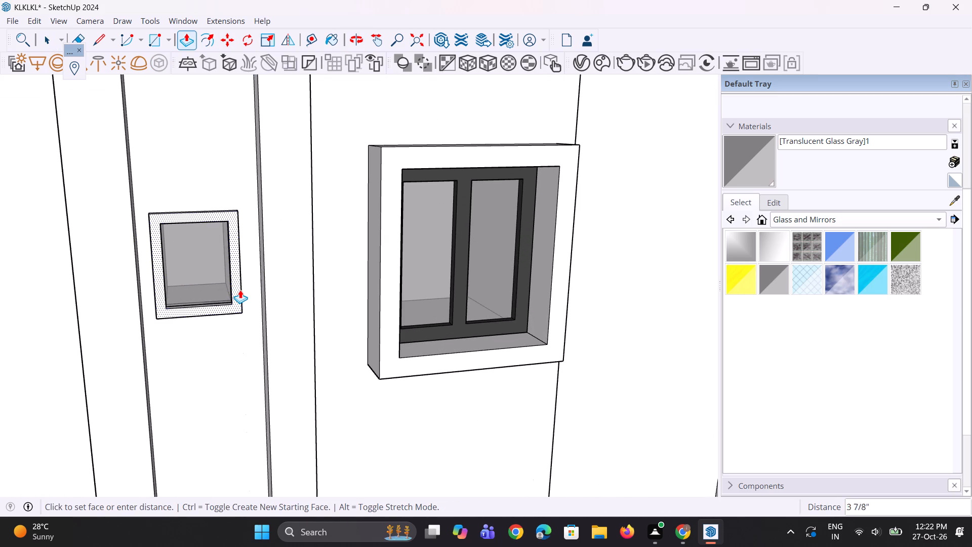
left_click(240, 292)
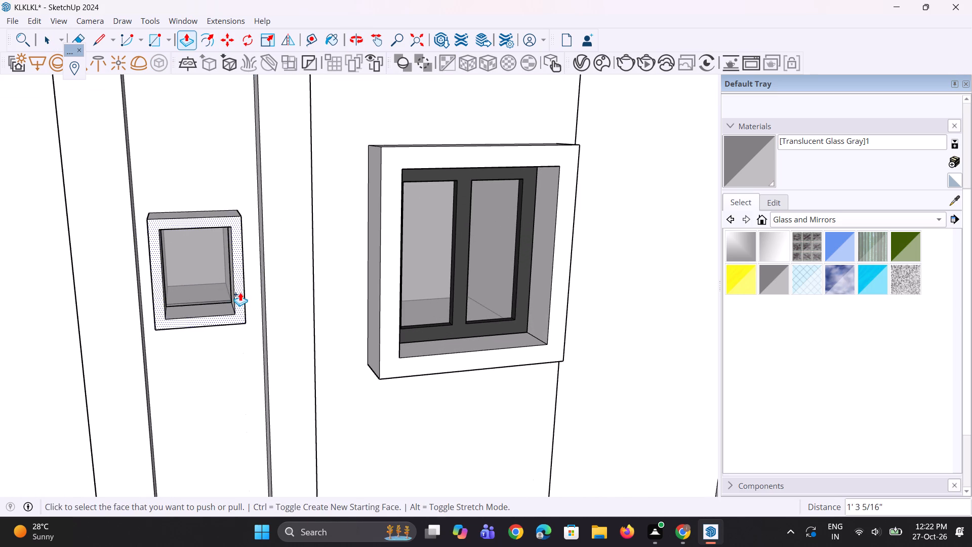
Repeat the 1' 3 5/16" outward Push/Pull on the surround of the small window directly below the top one.
middle_click_drag(240, 292, 305, 158)
scroll(262, 149, "down", 8)
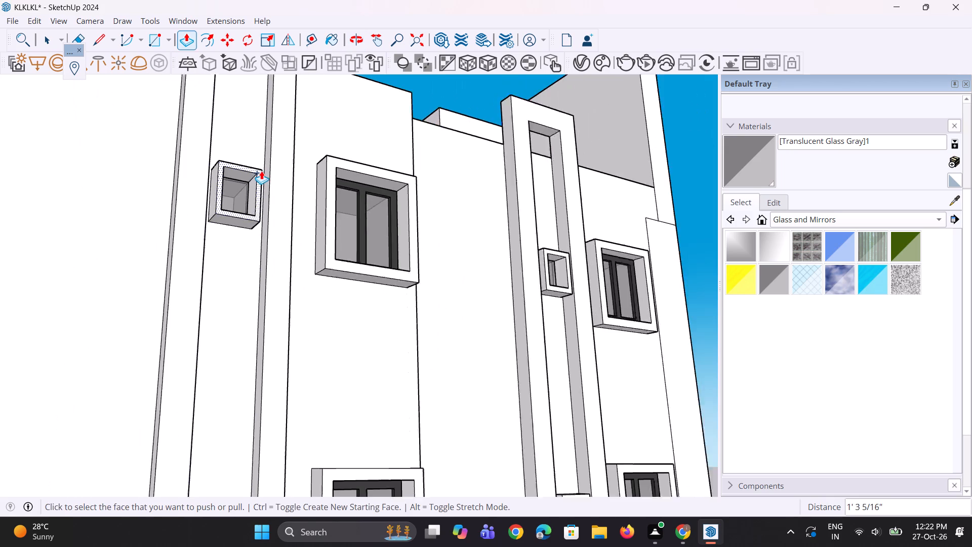
scroll(261, 171, "down", 1)
scroll(259, 189, "up", 2)
scroll(259, 201, "down", 9)
scroll(254, 348, "up", 10)
double_click(240, 348)
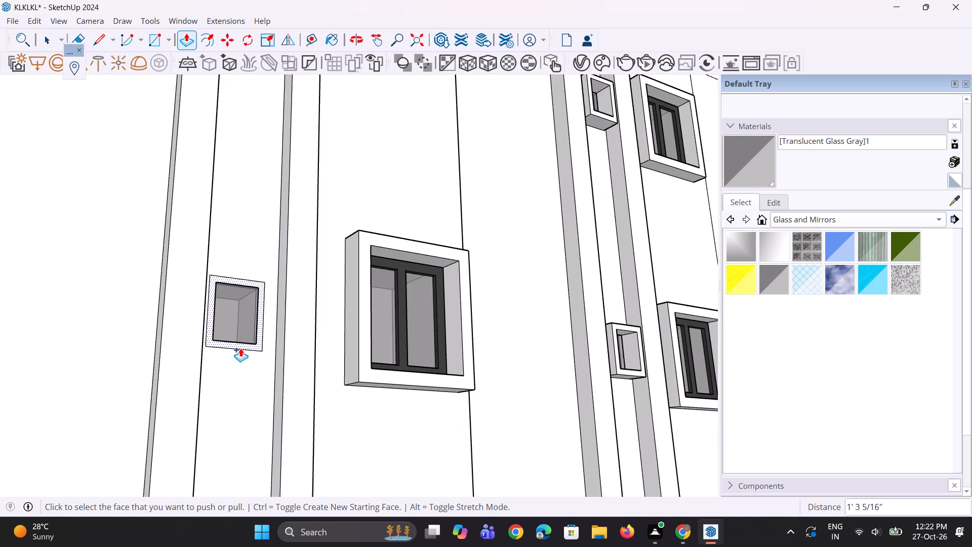
Save the model.
scroll(247, 337, "down", 5)
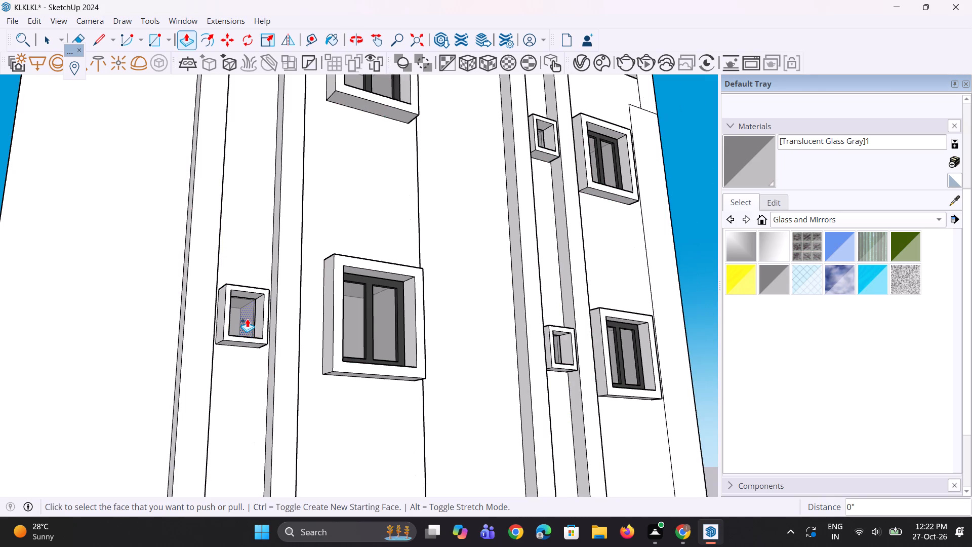
scroll(247, 319, "down", 2)
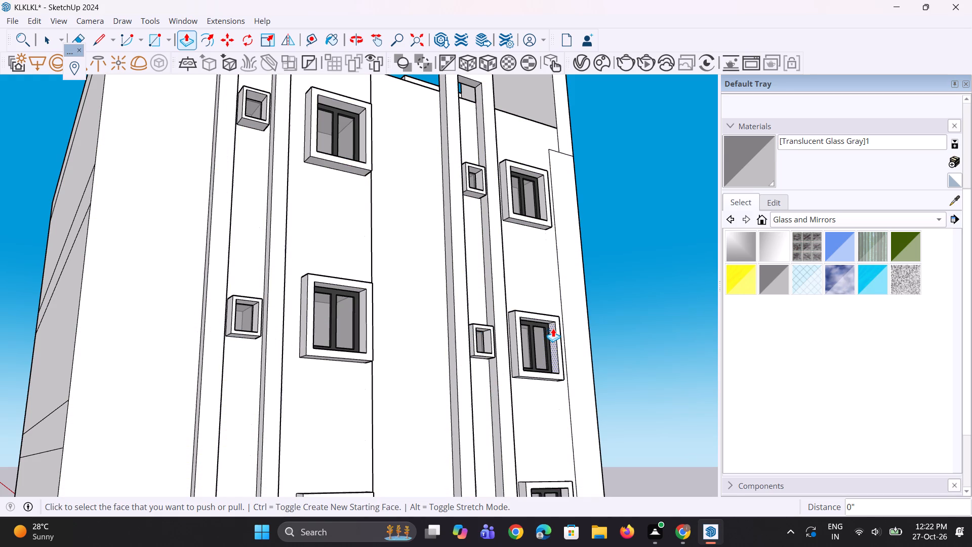
key("ctrl+s")
scroll(282, 238, "down", 4)
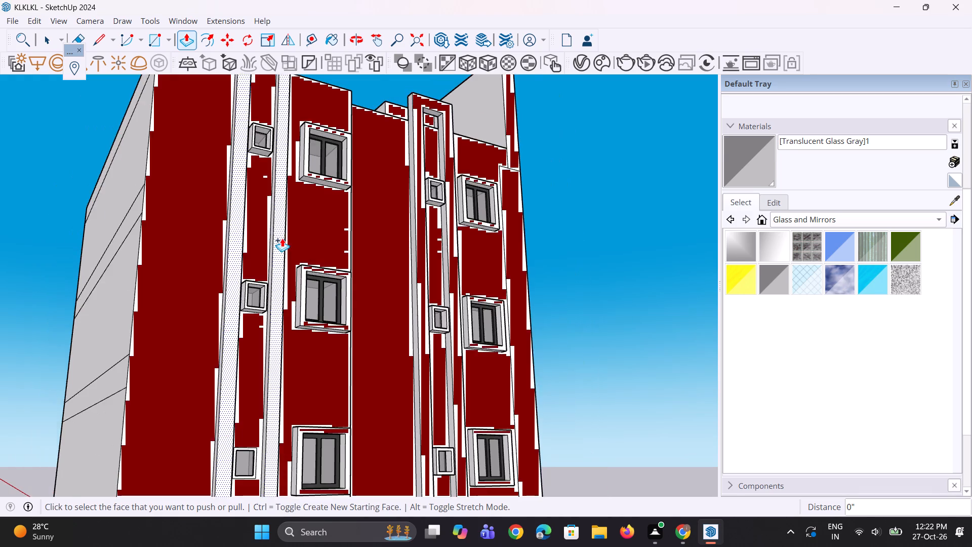
middle_click_drag(369, 285, 56, 354)
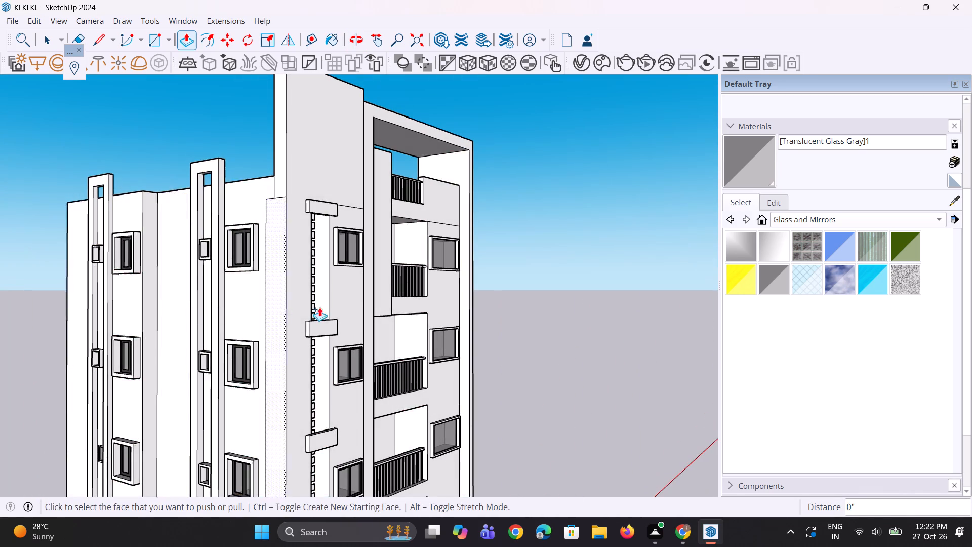
key("ctrl+s")
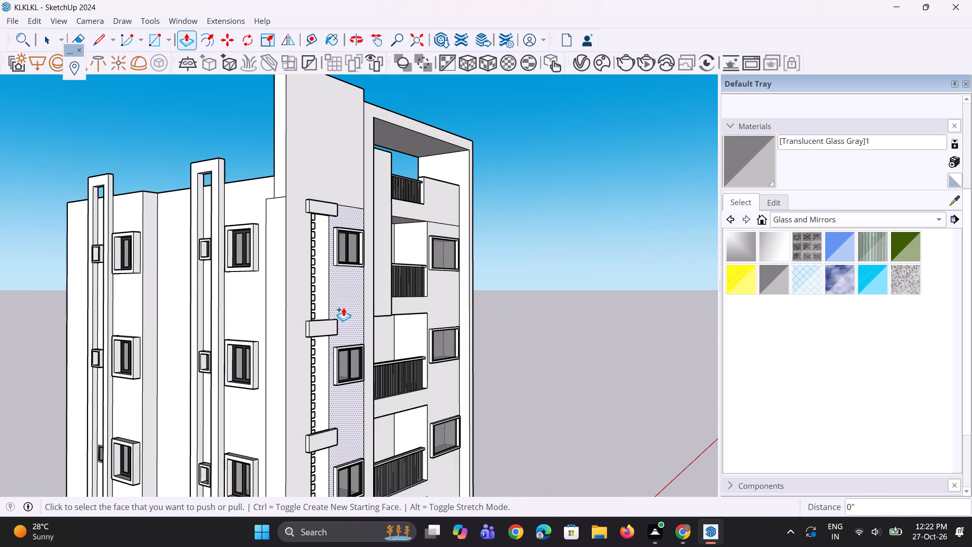
Repeat the same outward Push/Pull on the front surround faces of the second strip's two lower small windows.
middle_click_drag(255, 338, 429, 291)
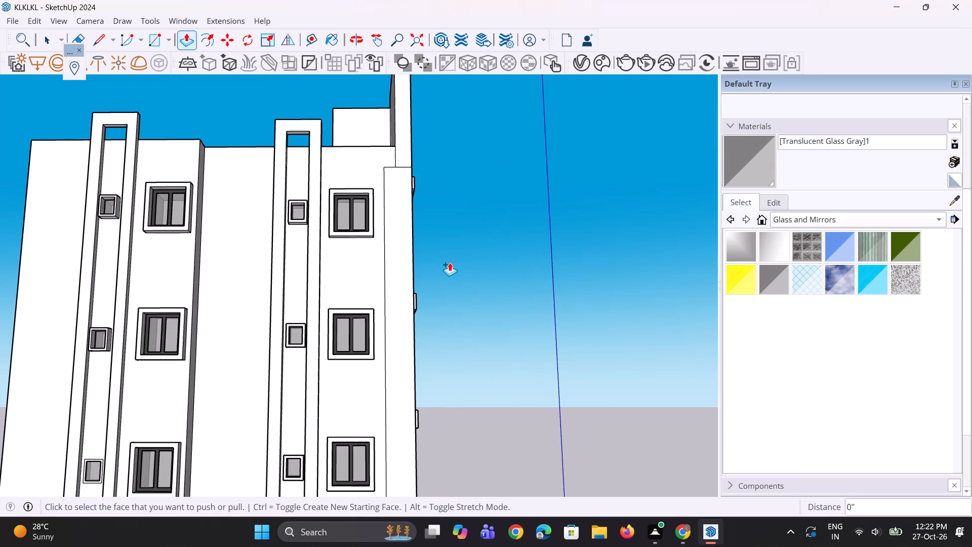
scroll(420, 207, "down", 4)
scroll(297, 372, "up", 3)
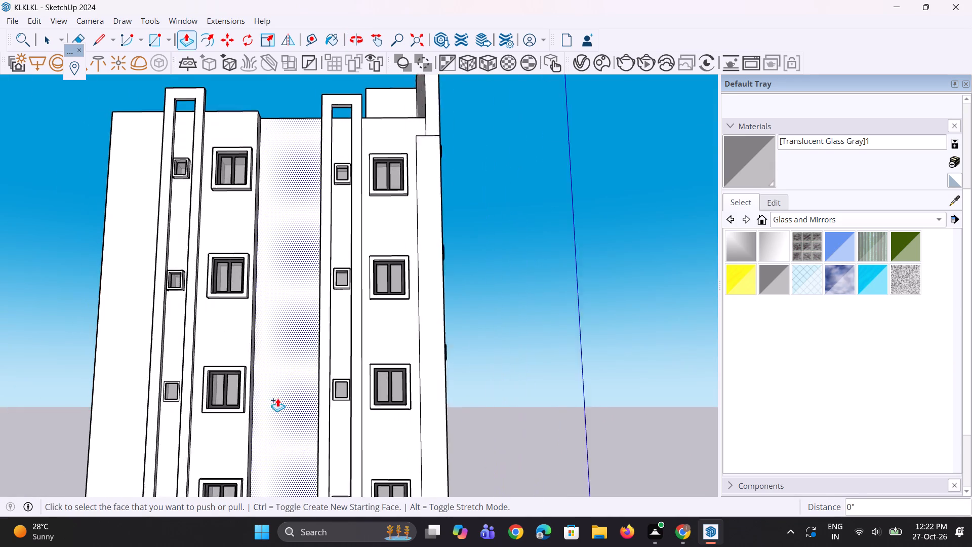
scroll(181, 417, "up", 12)
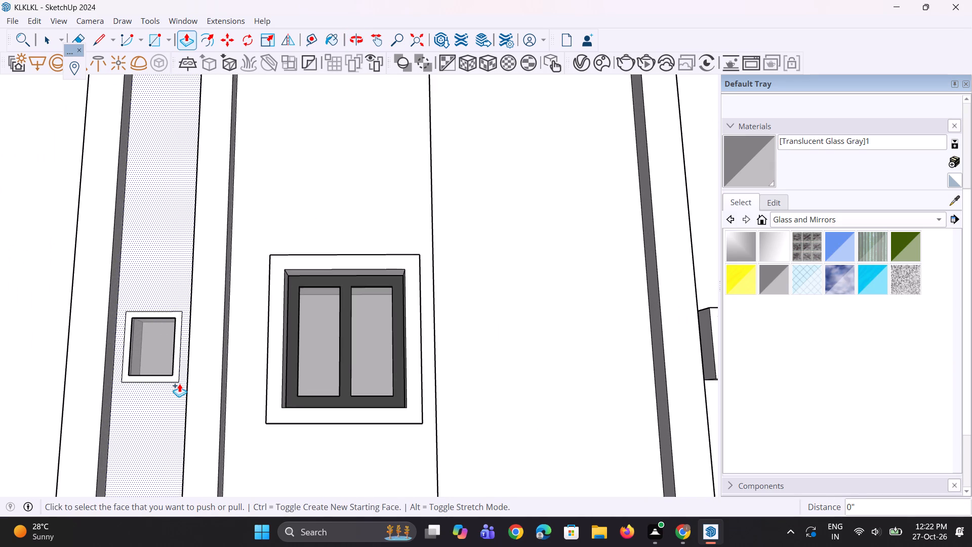
double_click(174, 380)
scroll(219, 308, "down", 3)
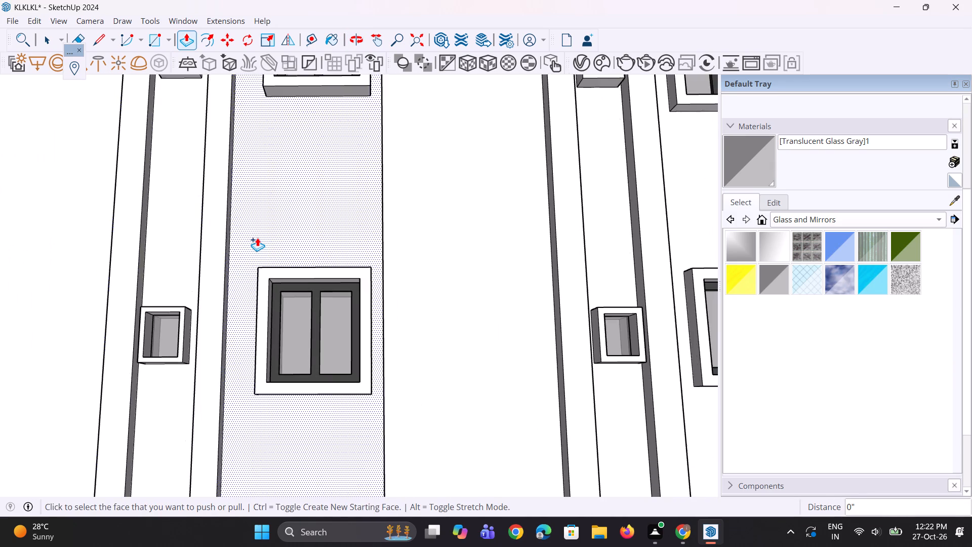
scroll(257, 238, "down", 9)
scroll(219, 403, "up", 8)
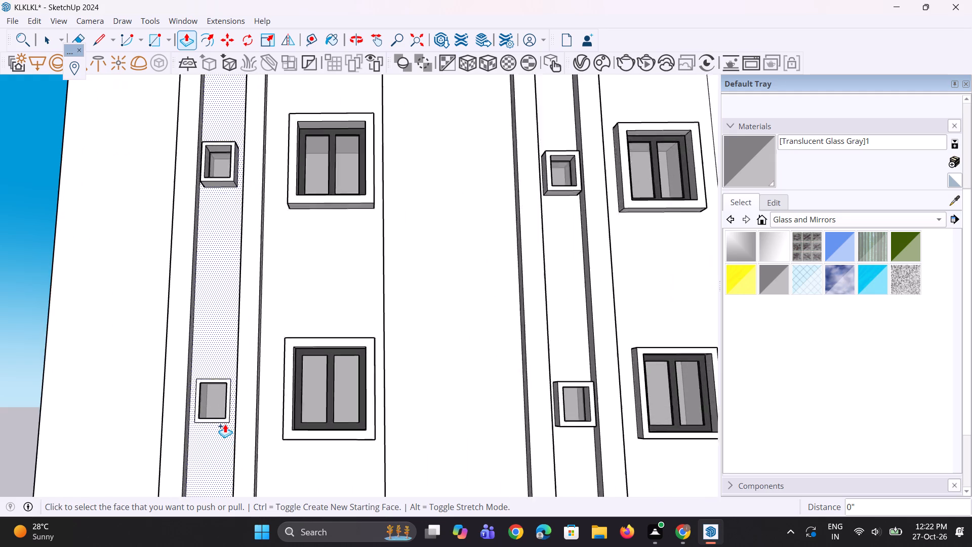
scroll(225, 424, "up", 1)
double_click(225, 419)
Push/Pull one side face of the second strip's lowest small-window surround outward 1 5/8", repeating on its top, other side and bottom.
scroll(208, 427, "up", 1)
middle_click_drag(208, 427, 223, 431)
scroll(252, 410, "up", 6)
middle_click_drag(277, 404, 201, 429)
left_click(258, 404)
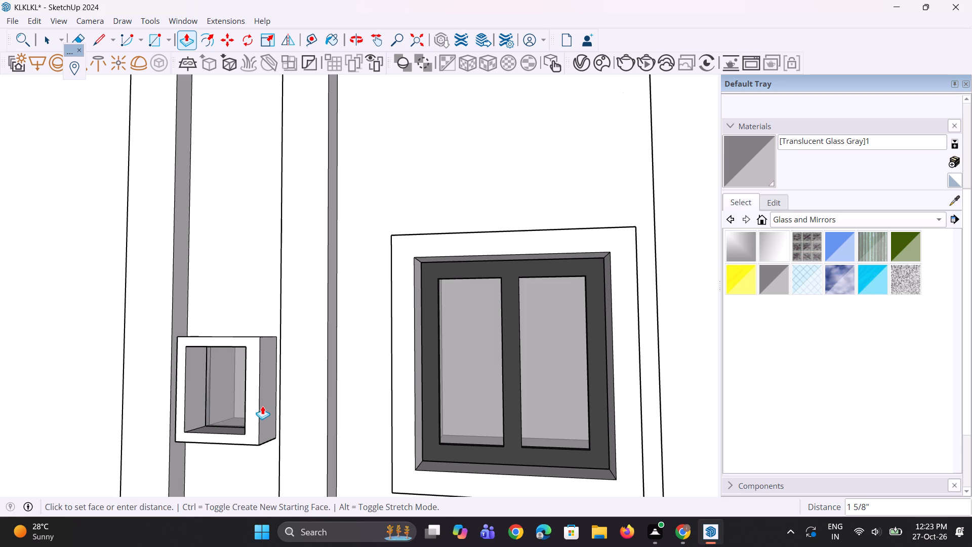
left_click(262, 406)
middle_click_drag(227, 384, 413, 417)
scroll(277, 363, "up", 2)
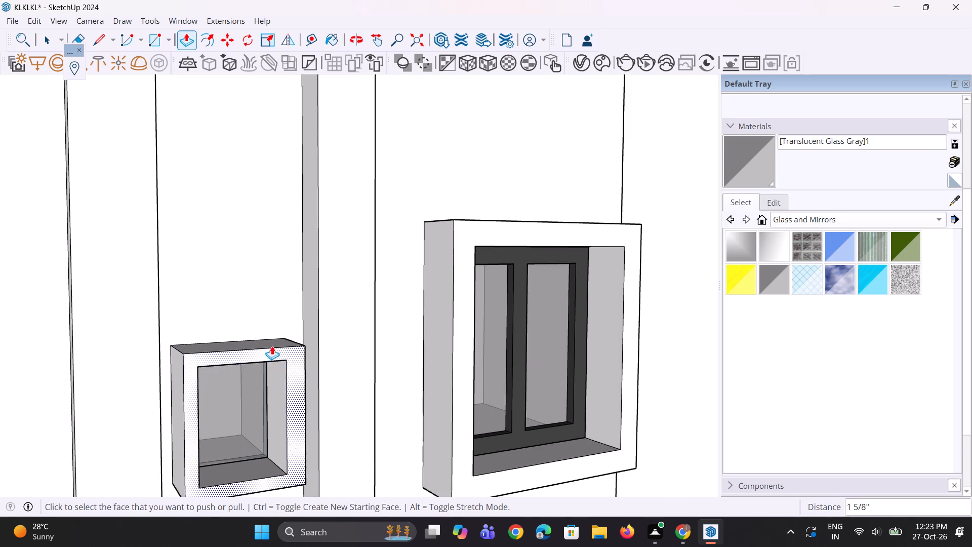
double_click(272, 343)
double_click(177, 403)
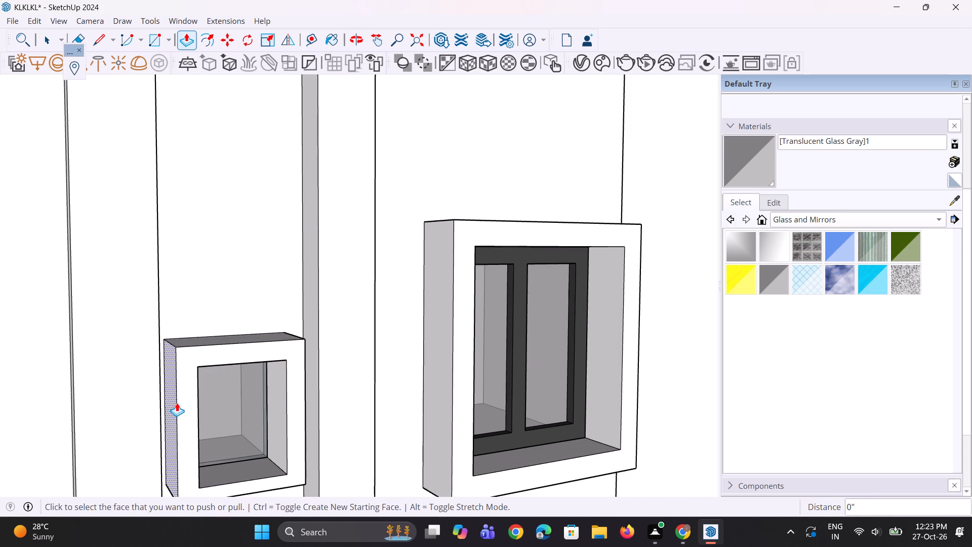
middle_click_drag(178, 403, 232, 202)
double_click(245, 361)
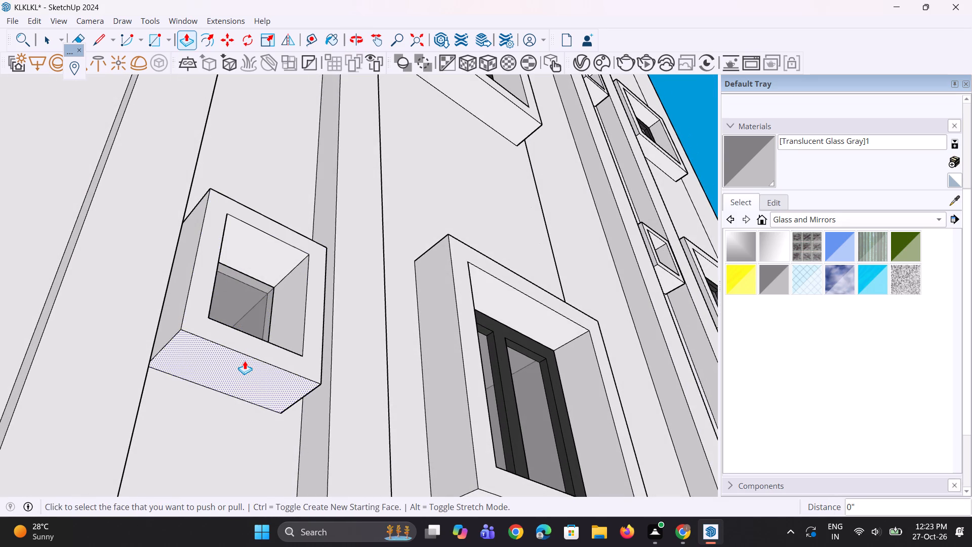
Repeat the 1 5/8" outward Push/Pull on the top, both side and bottom faces of the next small-window surround up.
scroll(260, 346, "down", 5)
middle_click_drag(341, 322, 262, 488)
scroll(260, 475, "down", 5)
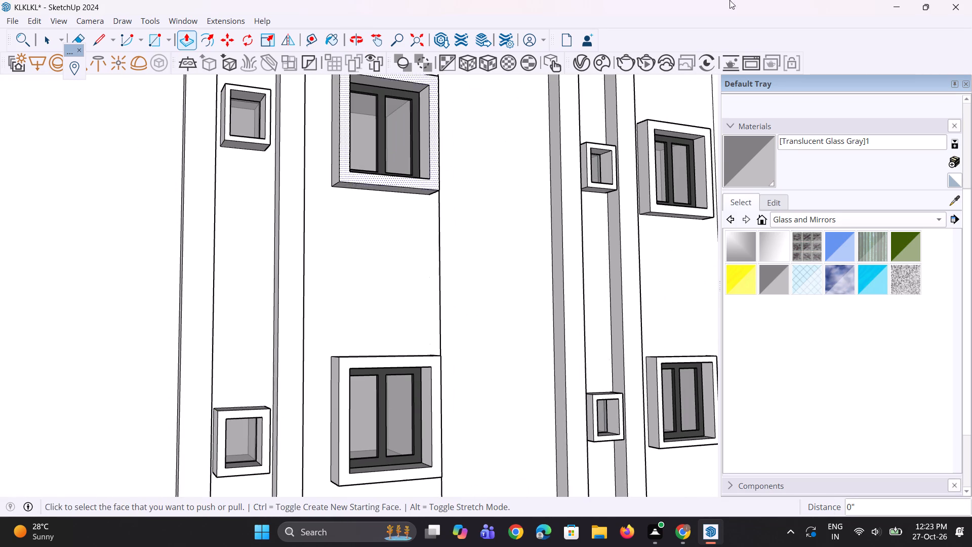
middle_click_drag(282, 333, 253, 393)
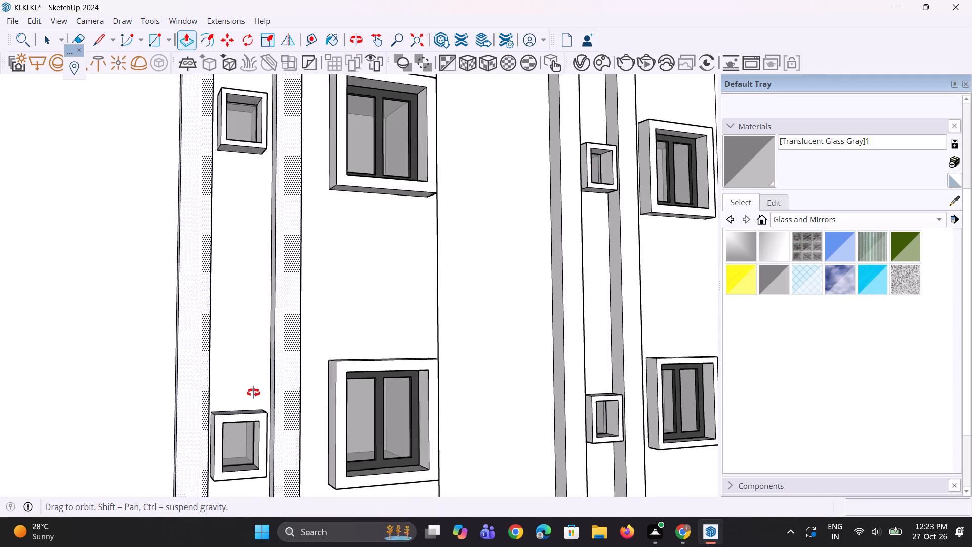
middle_click_drag(253, 393, 211, 421)
scroll(160, 210, "up", 6)
middle_click_drag(161, 201, 161, 274)
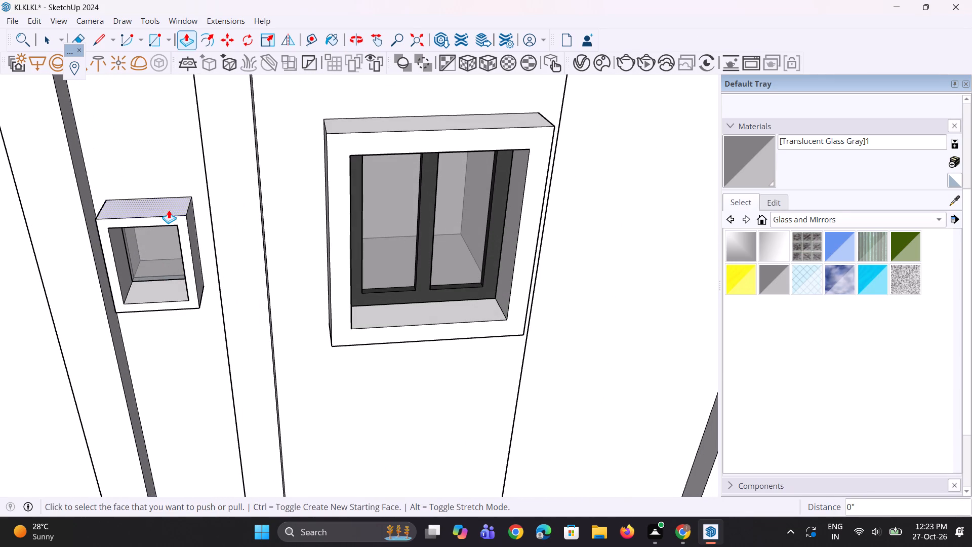
double_click(169, 208)
double_click(192, 240)
middle_click_drag(160, 293, 267, 279)
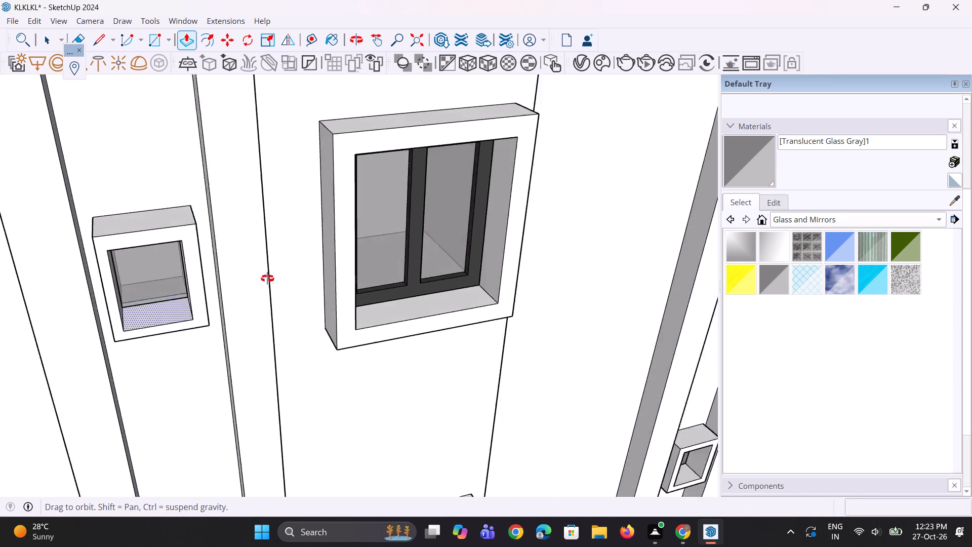
middle_click_drag(267, 279, 371, 239)
double_click(159, 316)
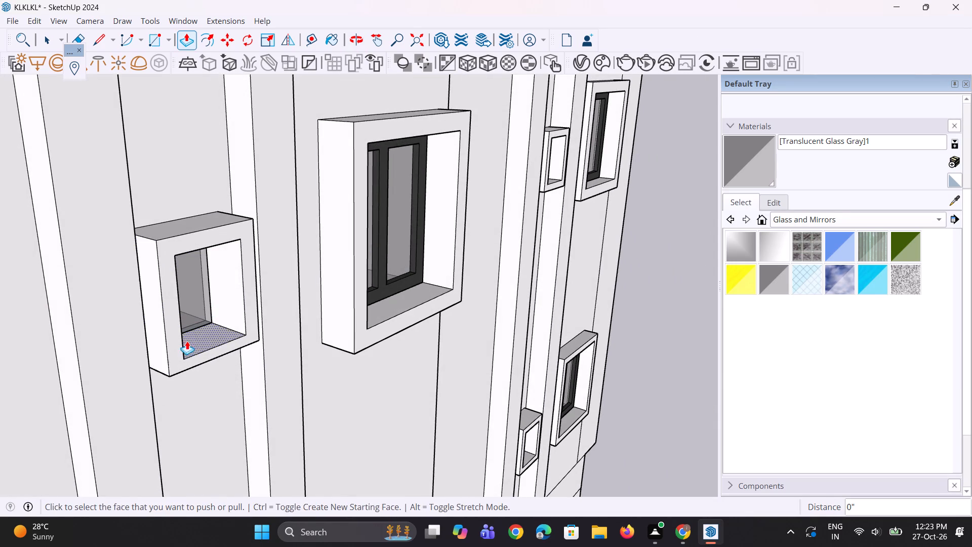
middle_click_drag(189, 337, 236, 157)
double_click(228, 278)
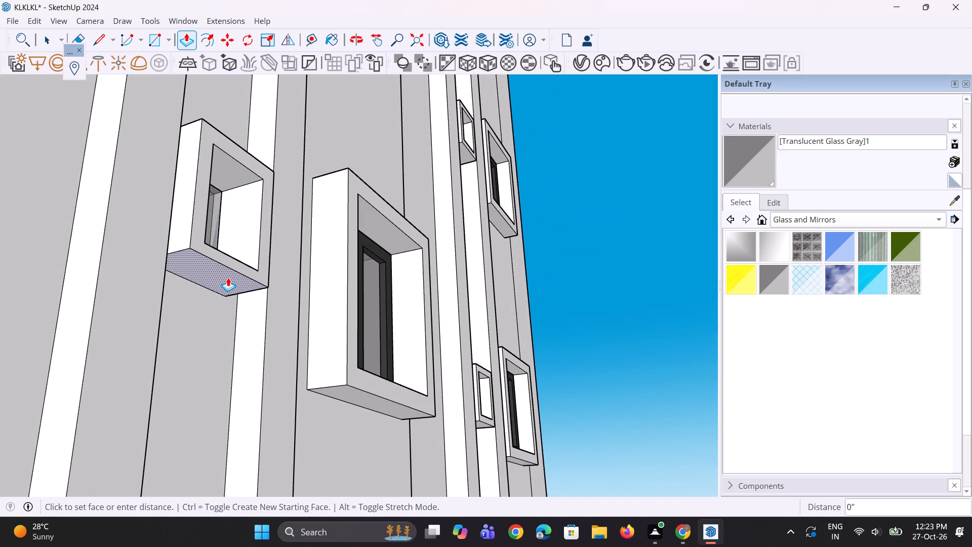
Repeat the 1 5/8" outward Push/Pull on the left side and top faces of the strip's second-from-top small-window surround.
middle_click_drag(248, 275, 2, 362)
scroll(105, 351, "down", 5)
scroll(144, 365, "down", 5)
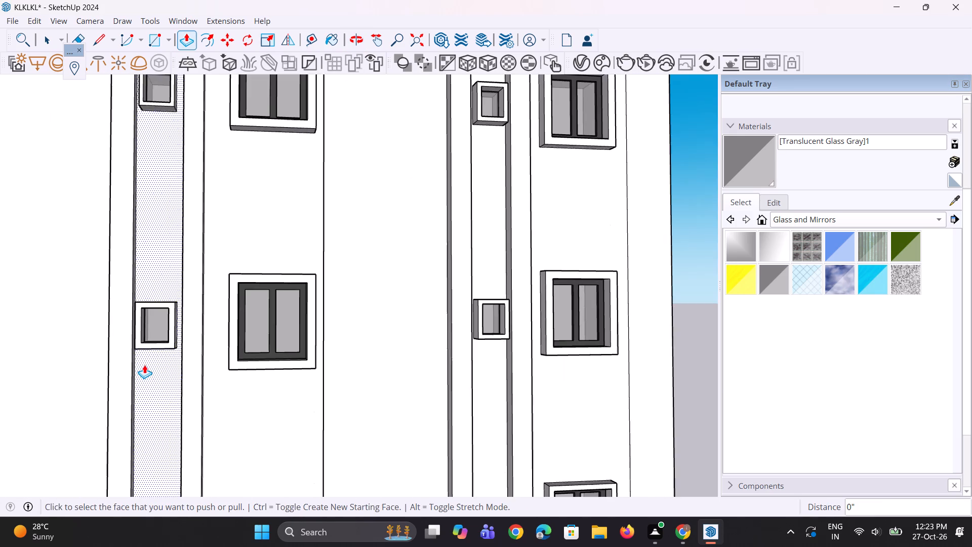
middle_click_drag(144, 363, 195, 401)
scroll(195, 401, "down", 4)
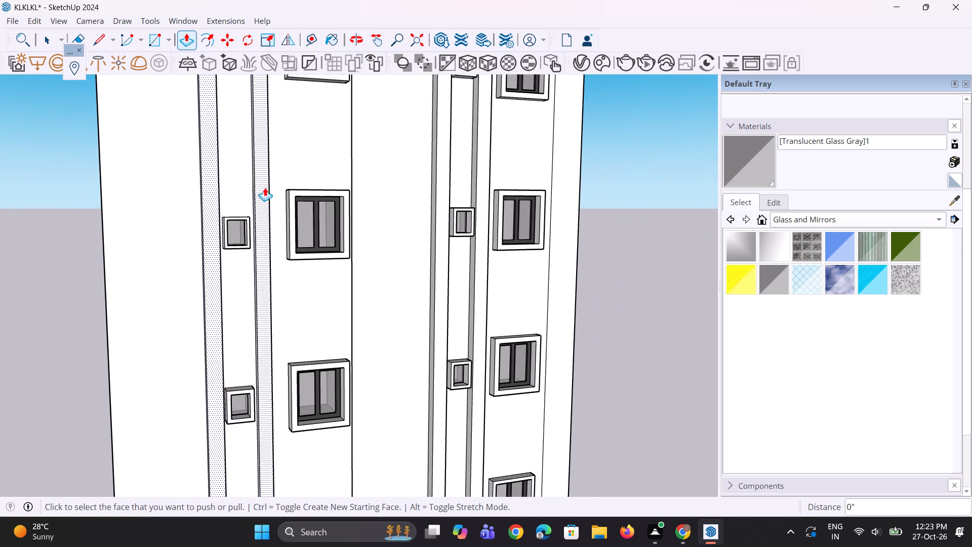
scroll(239, 190, "up", 3)
scroll(229, 237, "up", 9)
middle_click_drag(217, 255, 226, 259)
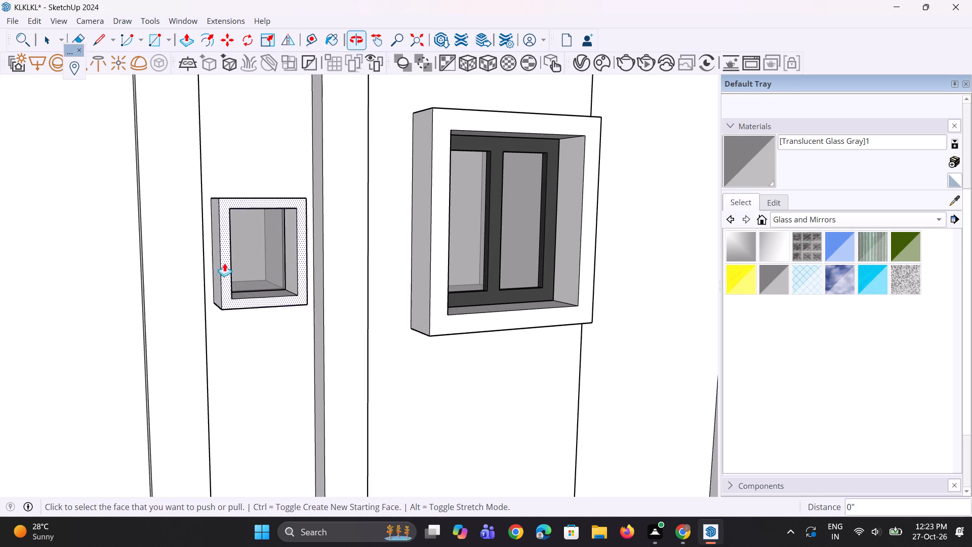
double_click(219, 269)
middle_click_drag(262, 244, 247, 346)
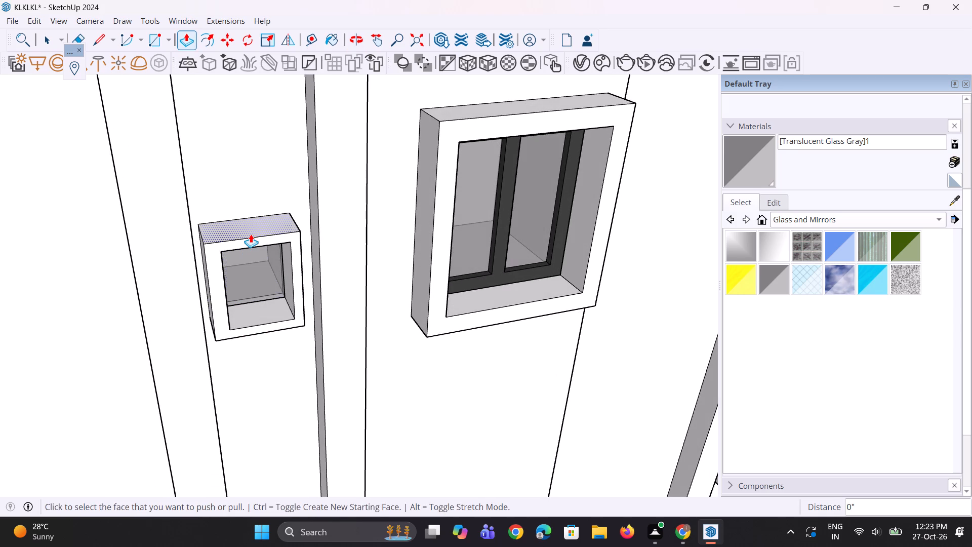
double_click(251, 234)
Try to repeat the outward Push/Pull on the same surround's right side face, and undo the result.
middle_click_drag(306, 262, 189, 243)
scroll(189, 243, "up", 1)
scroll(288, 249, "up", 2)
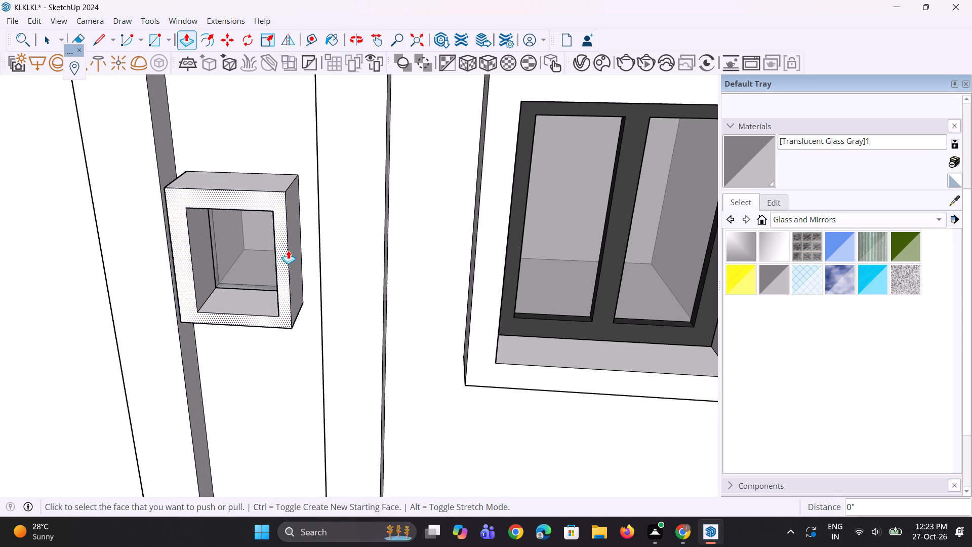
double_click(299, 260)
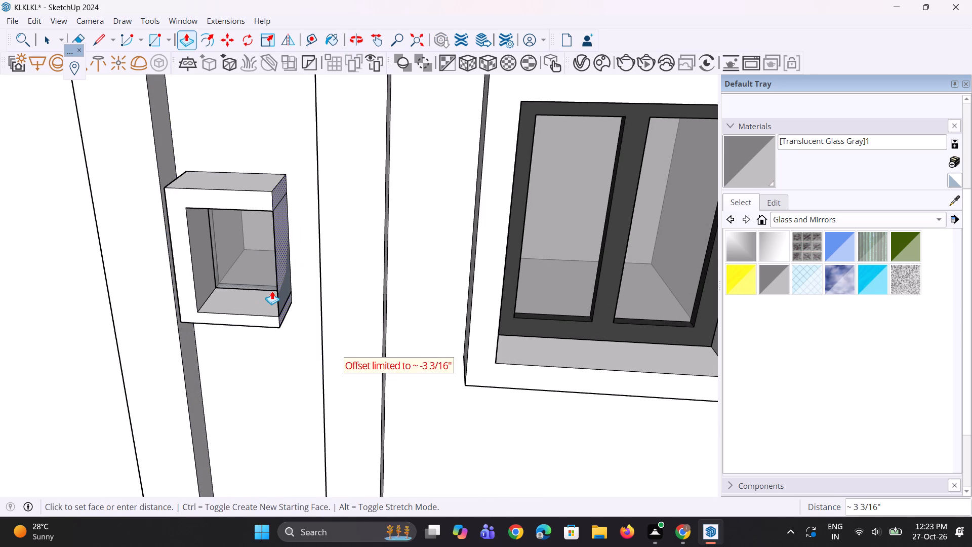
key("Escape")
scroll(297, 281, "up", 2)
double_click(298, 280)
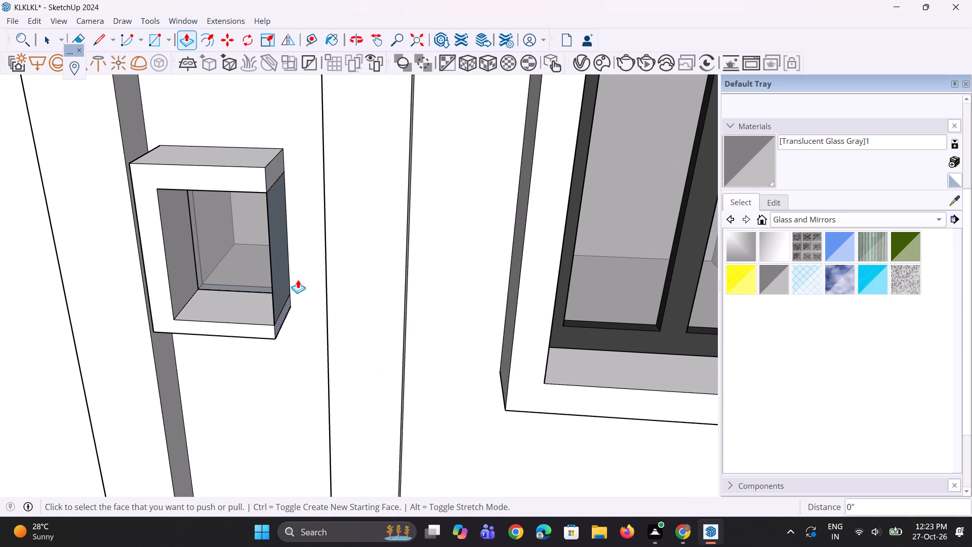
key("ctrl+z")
Push/Pull the same surround's right side face outward 1 15/16" and repeat the distance on its bottom face.
left_click(297, 276)
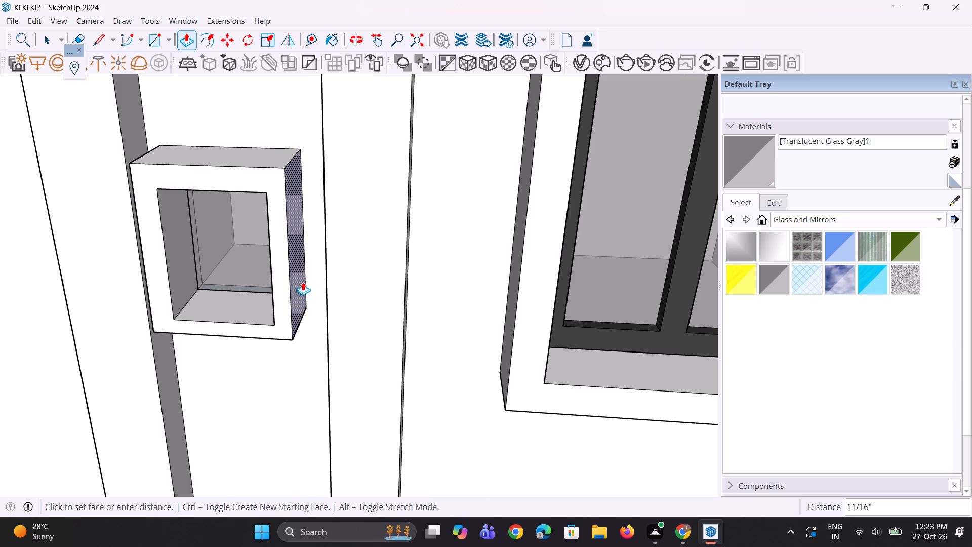
left_click(306, 286)
middle_click_drag(265, 281, 317, 206)
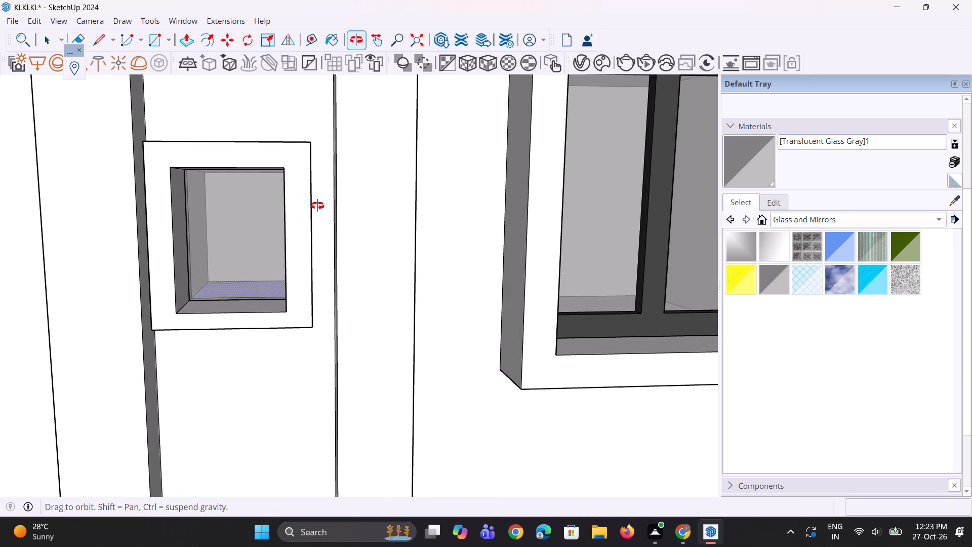
middle_click_drag(317, 206, 356, 87)
scroll(275, 265, "up", 2)
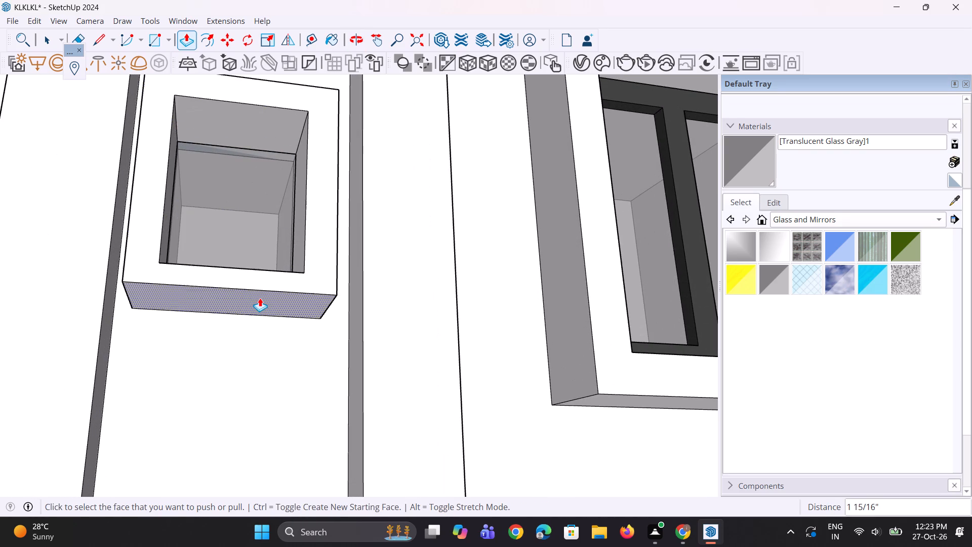
double_click(260, 298)
Repeat the 1 15/16" outward Push/Pull on both side faces, the top and the bottom of the strip's topmost small-window surround.
scroll(310, 273, "down", 4)
middle_click_drag(351, 249, 291, 383)
scroll(291, 381, "down", 1)
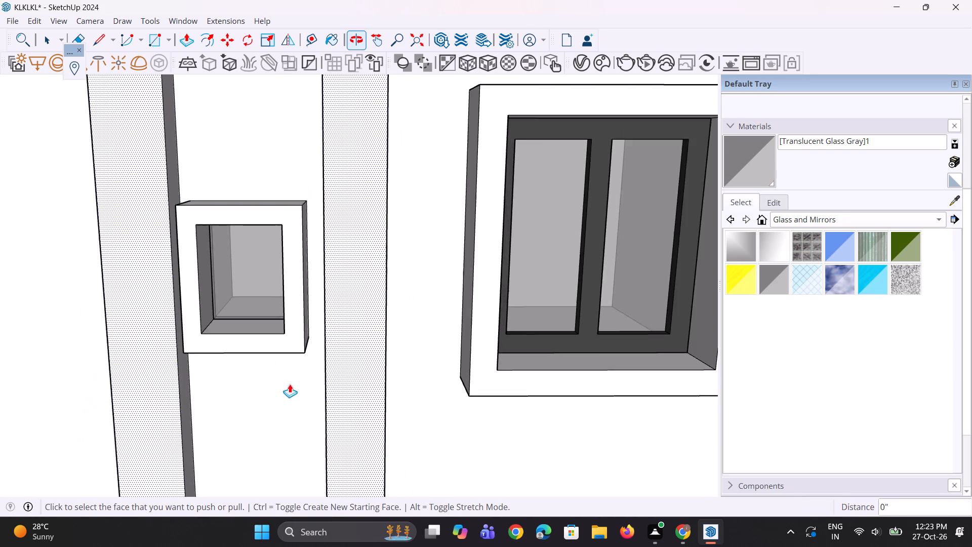
scroll(290, 387, "down", 15)
scroll(332, 420, "down", 5)
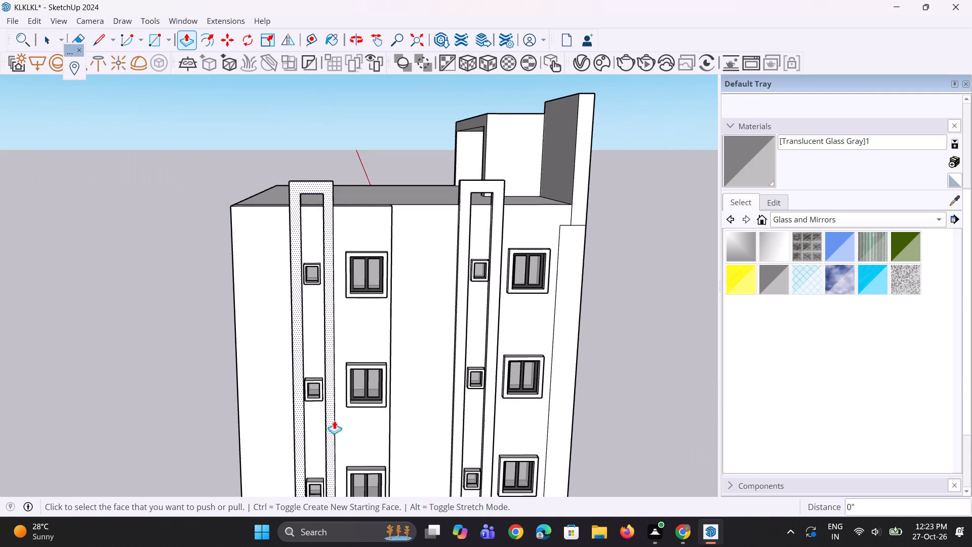
scroll(322, 203, "up", 18)
scroll(313, 317, "up", 2)
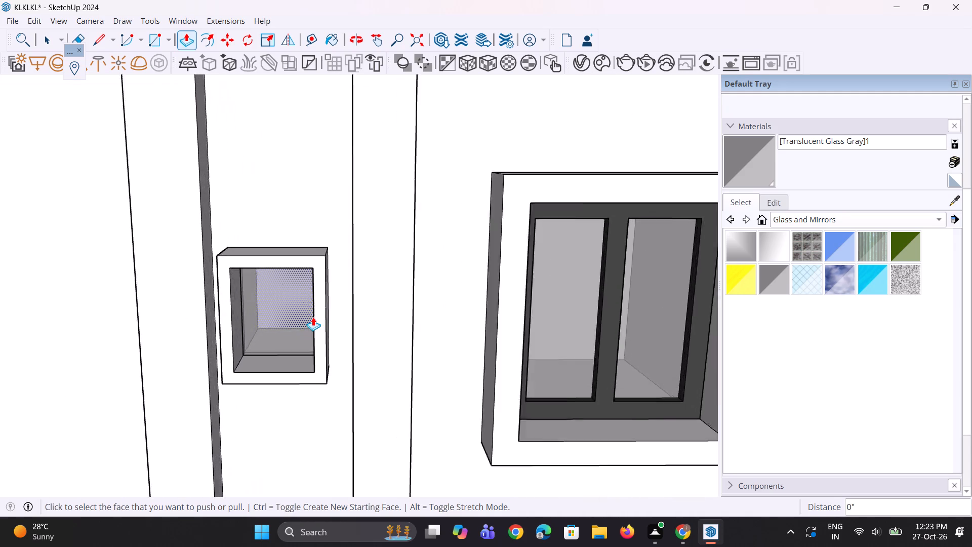
scroll(313, 317, "up", 4)
middle_click_drag(323, 319, 297, 319)
scroll(327, 336, "up", 2)
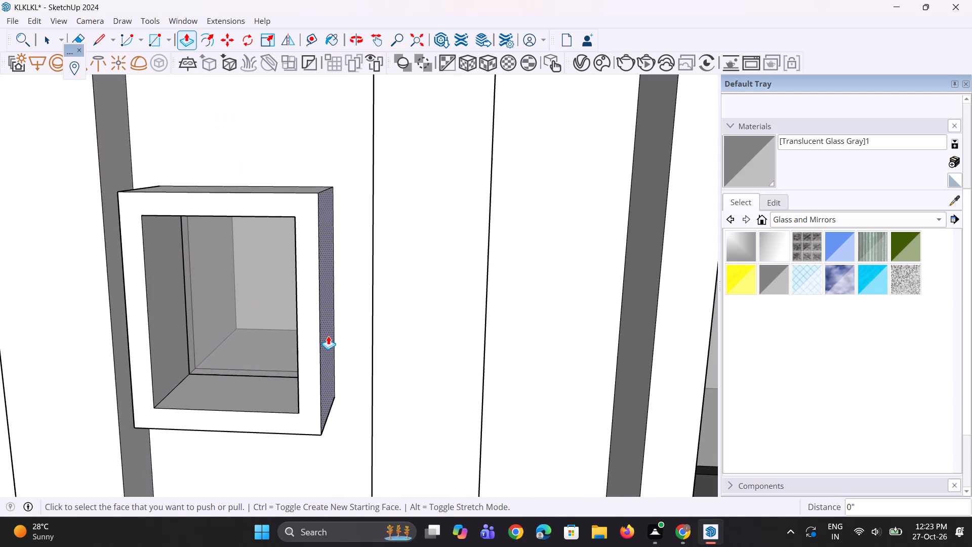
double_click(328, 336)
middle_click_drag(285, 282, 338, 336)
double_click(308, 224)
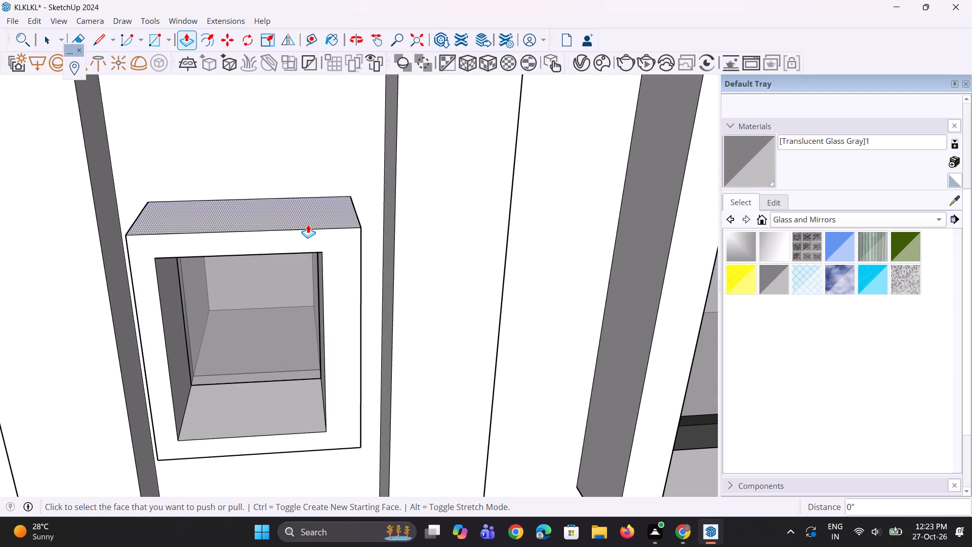
middle_click_drag(220, 299, 351, 235)
double_click(208, 331)
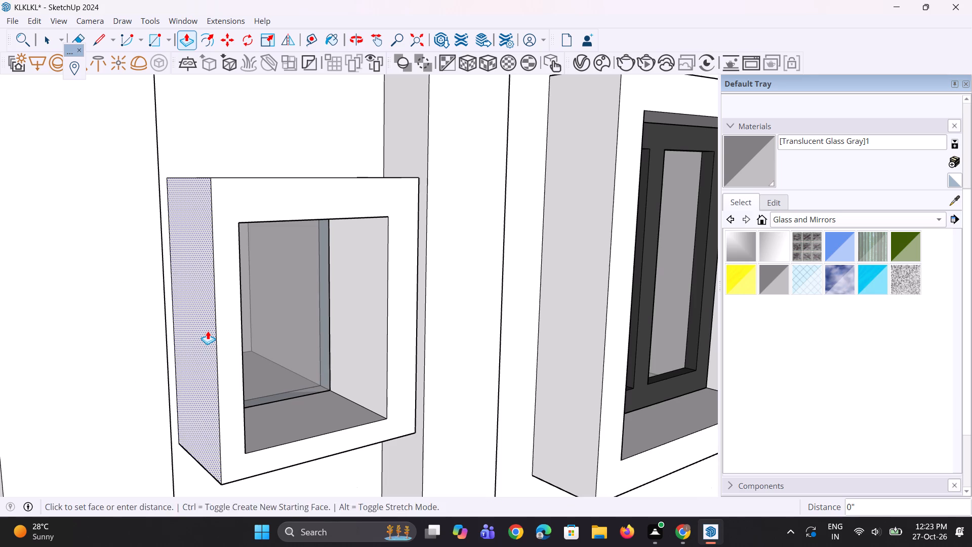
middle_click_drag(259, 384, 339, 111)
double_click(307, 236)
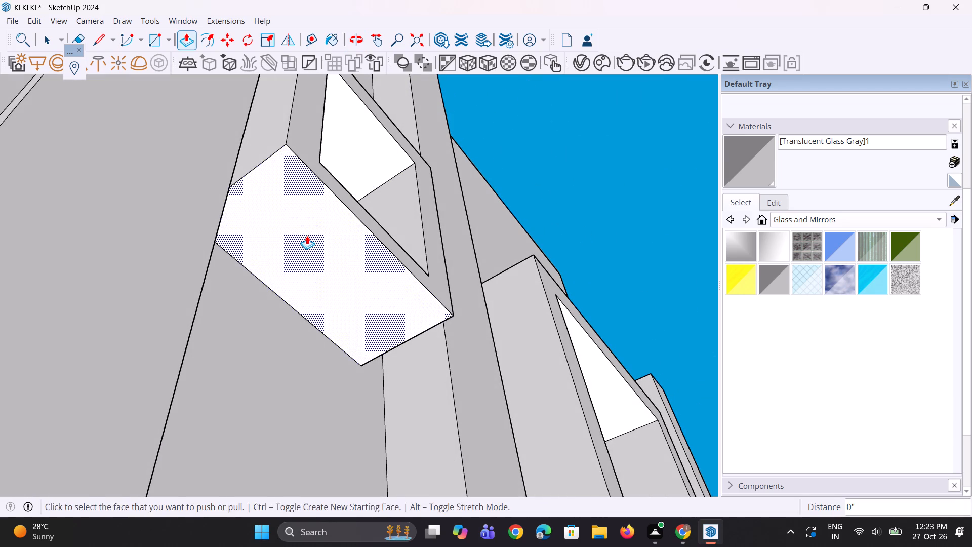
Examine the facade's window surrounds and recessed strips from several angles with nothing selected.
middle_click_drag(331, 254, 245, 346)
scroll(343, 311, "down", 6)
middle_click_drag(338, 318, 236, 400)
scroll(236, 400, "down", 1)
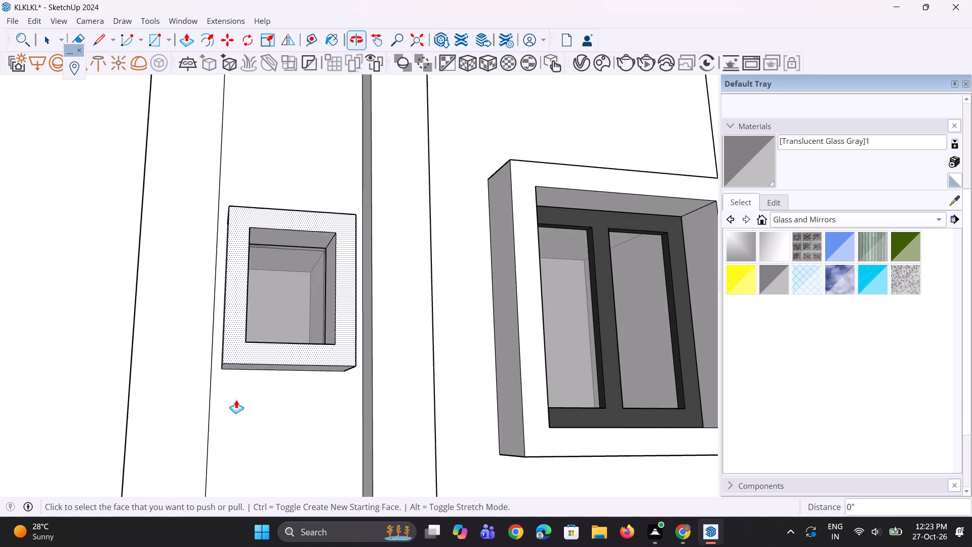
scroll(271, 384, "down", 6)
middle_click_drag(309, 368, 258, 400)
scroll(266, 362, "down", 6)
key("space")
key("space")
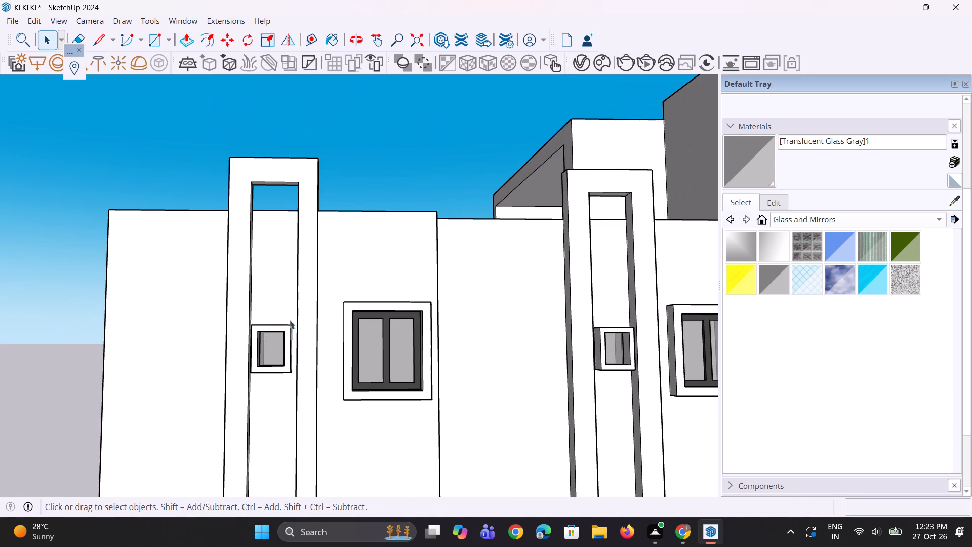
key("space")
left_click(383, 158)
scroll(232, 262, "down", 6)
middle_click_drag(248, 350, 251, 378)
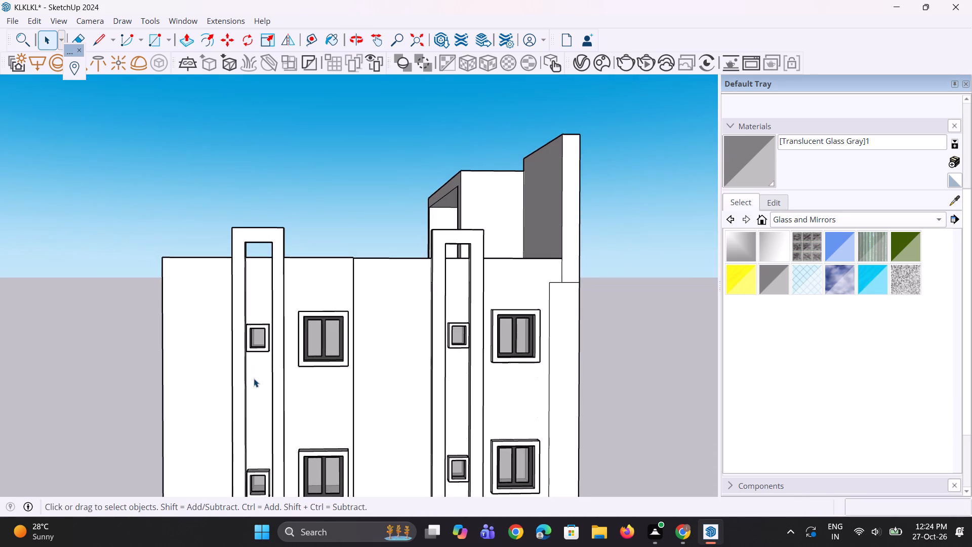
scroll(261, 385, "up", 3)
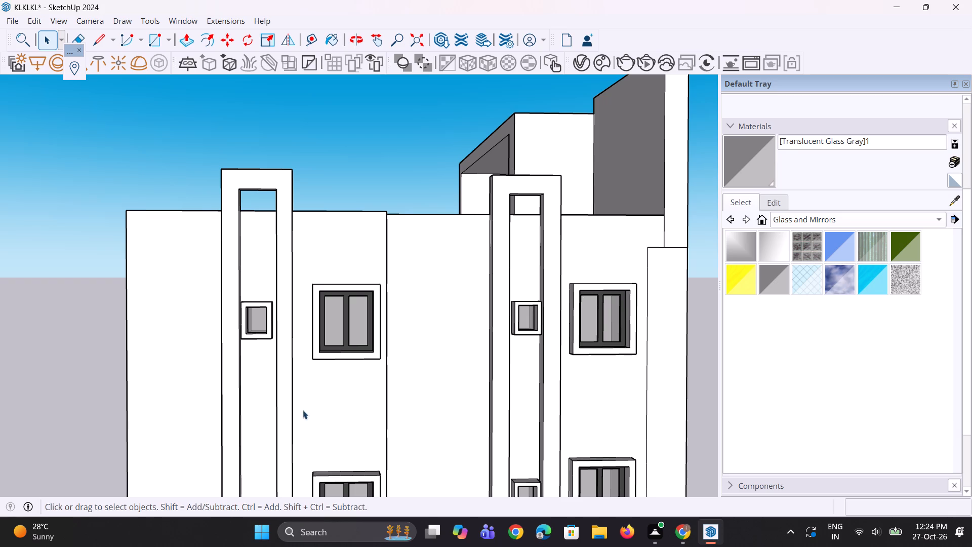
scroll(318, 394, "down", 5)
middle_click_drag(286, 452, 257, 431)
scroll(227, 384, "up", 2)
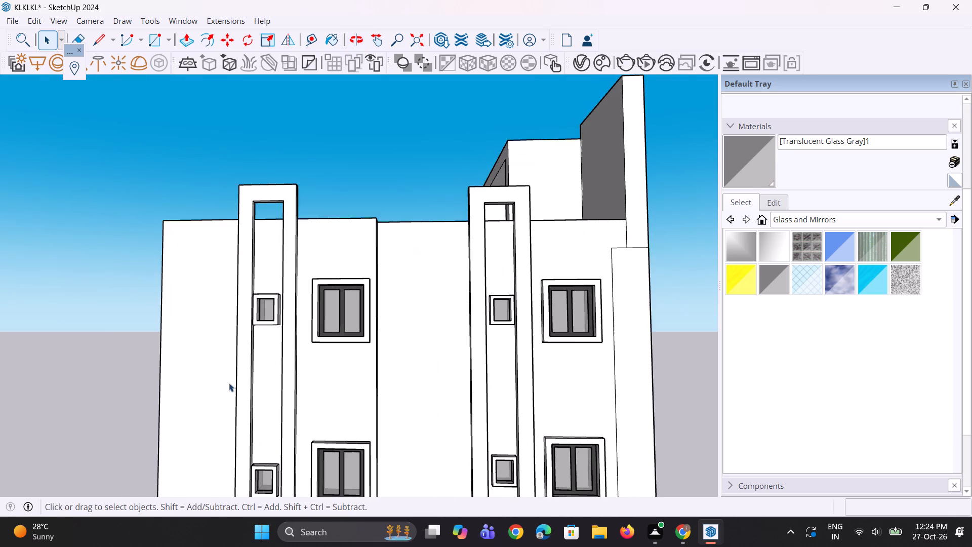
scroll(229, 383, "up", 2)
middle_click_drag(216, 400, 74, 446)
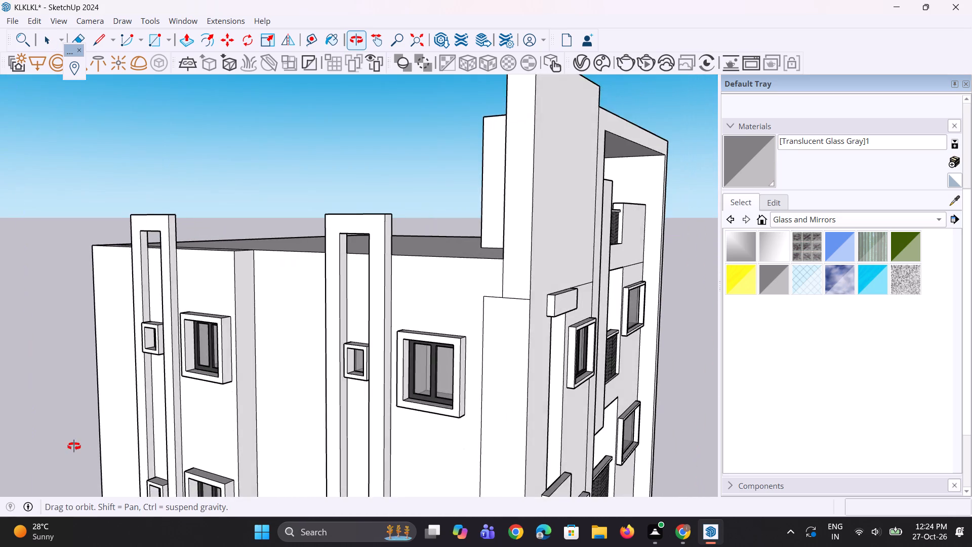
middle_click_drag(74, 446, 330, 406)
scroll(499, 310, "up", 5)
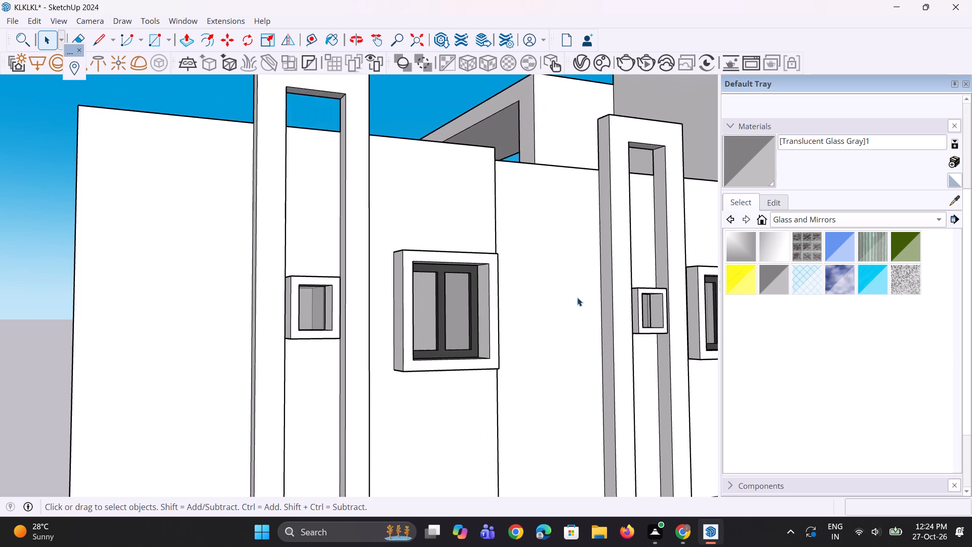
Draw a horizontal rectangle about 1' 5 1/4" by 10' across the blank recessed wall, level with the topmost windows.
middle_click_drag(568, 299, 432, 337)
key("r")
scroll(253, 366, "up", 2)
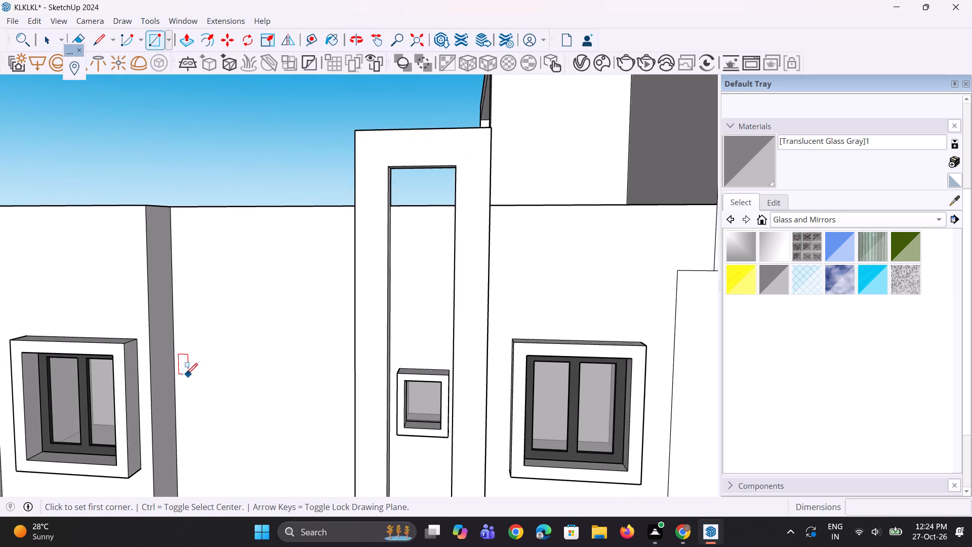
middle_click_drag(203, 369, 239, 343)
left_click(237, 296)
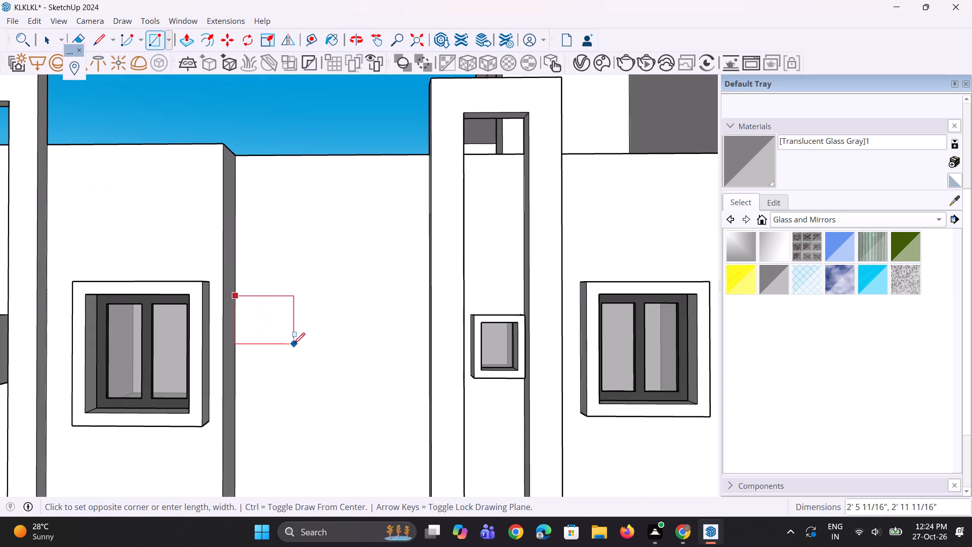
middle_click_drag(295, 344, 334, 355)
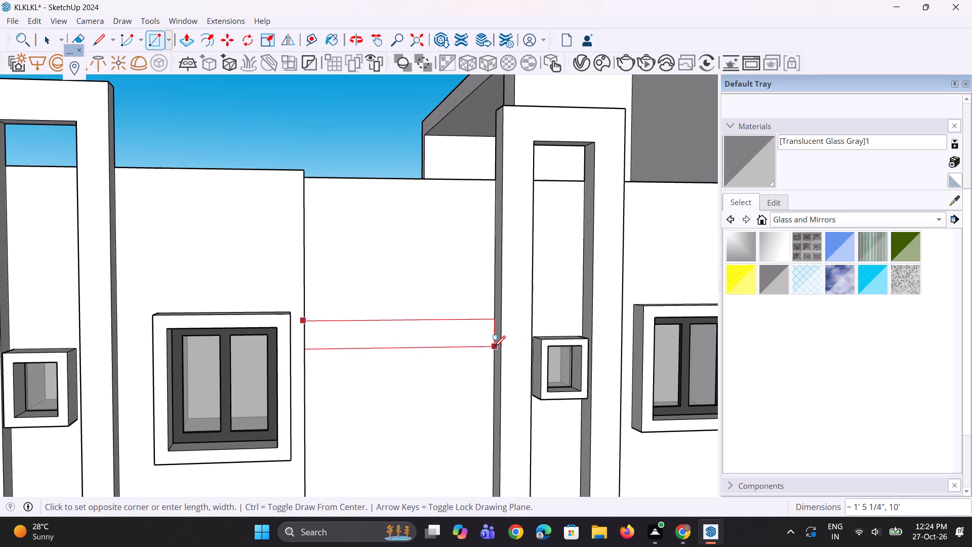
left_click(494, 347)
middle_click_drag(426, 380, 336, 385)
key("space")
key("space")
scroll(199, 375, "down", 4)
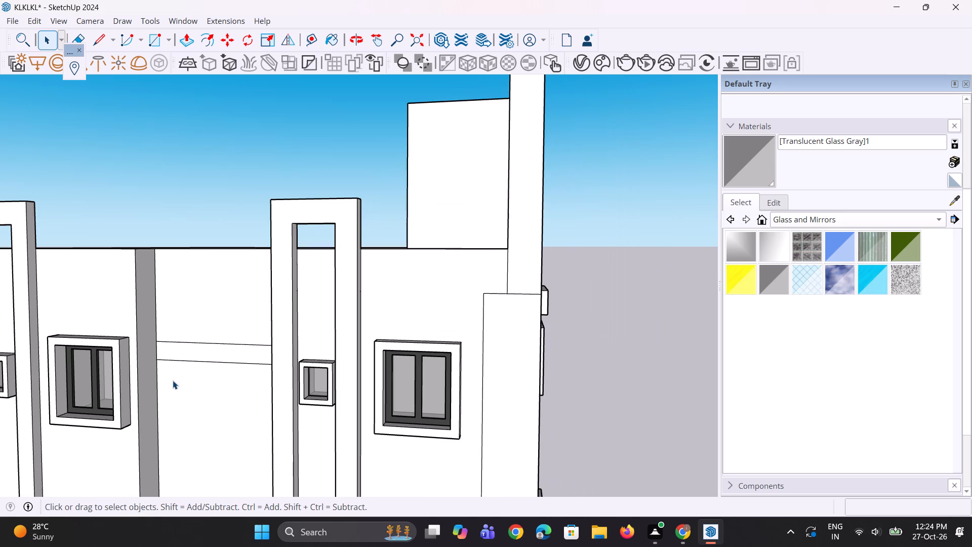
Copy the rectangular band straight down about 2' 1" on the same blank wall, leaving a narrow gap between the two.
scroll(168, 383, "up", 3)
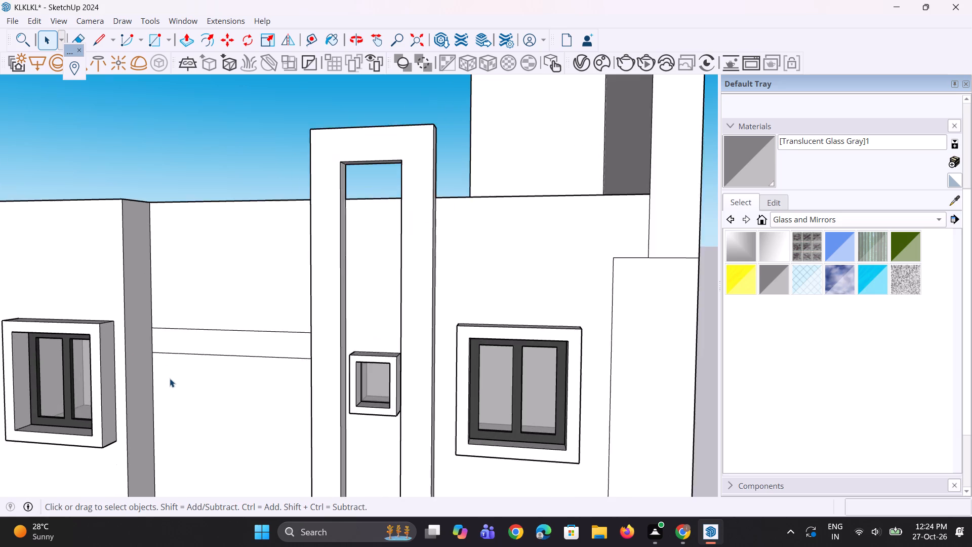
scroll(170, 378, "up", 2)
middle_click_drag(208, 346, 176, 366)
left_click(181, 377)
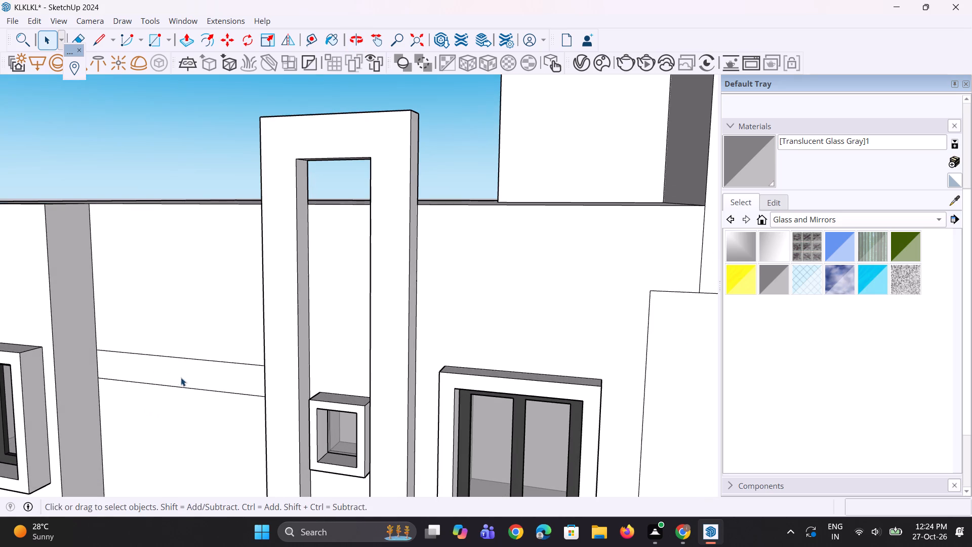
middle_click_drag(192, 400, 303, 318)
scroll(303, 318, "up", 1)
scroll(287, 317, "down", 4)
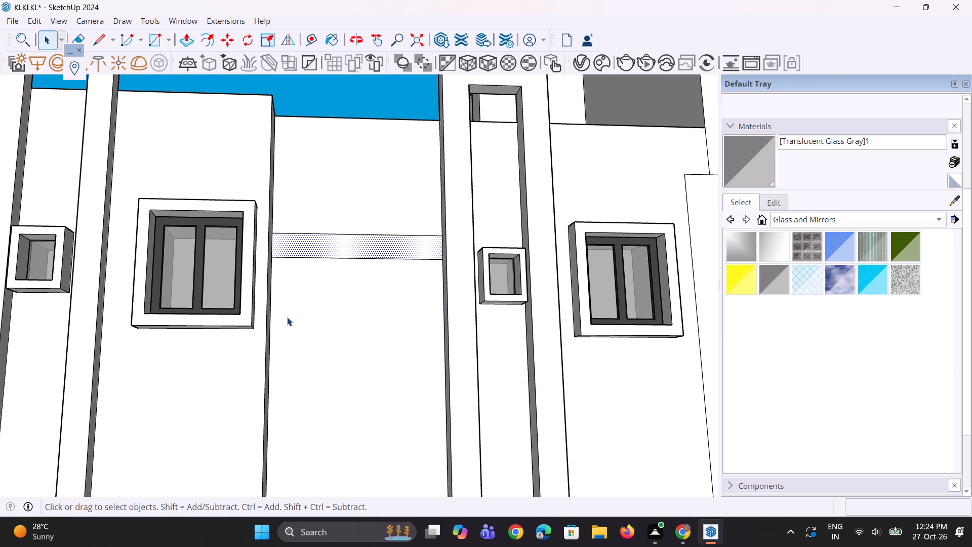
scroll(313, 318, "up", 2)
key("m")
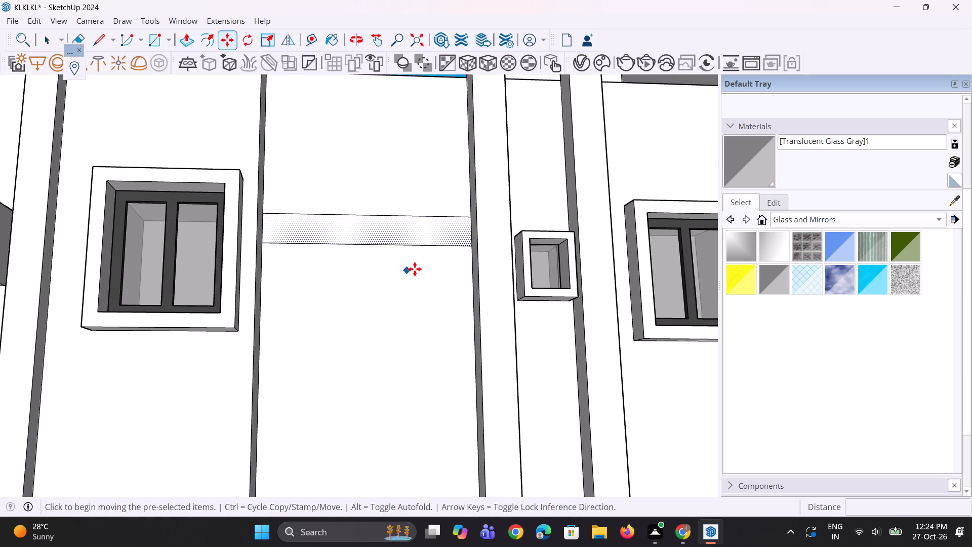
left_click(471, 249)
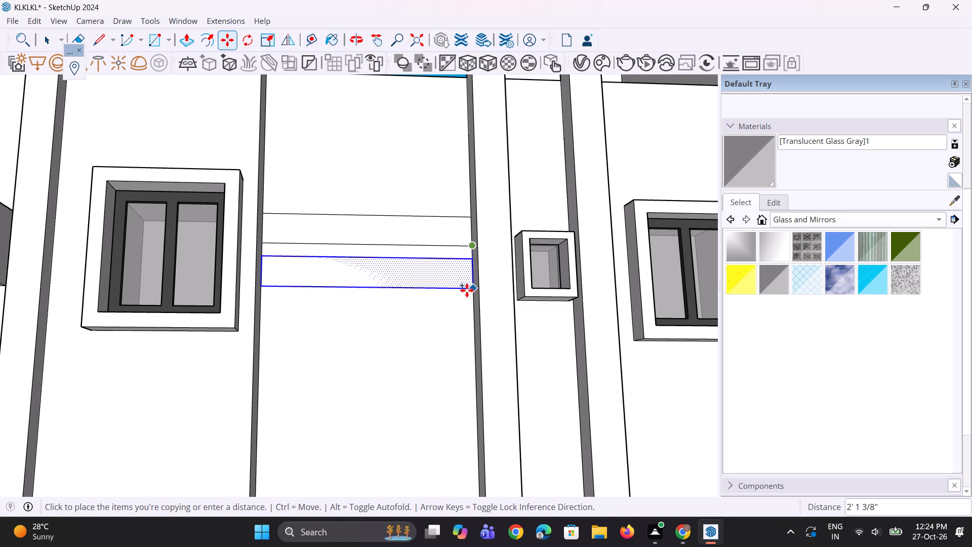
left_click(467, 292)
middle_click_drag(401, 320, 364, 332)
key("space")
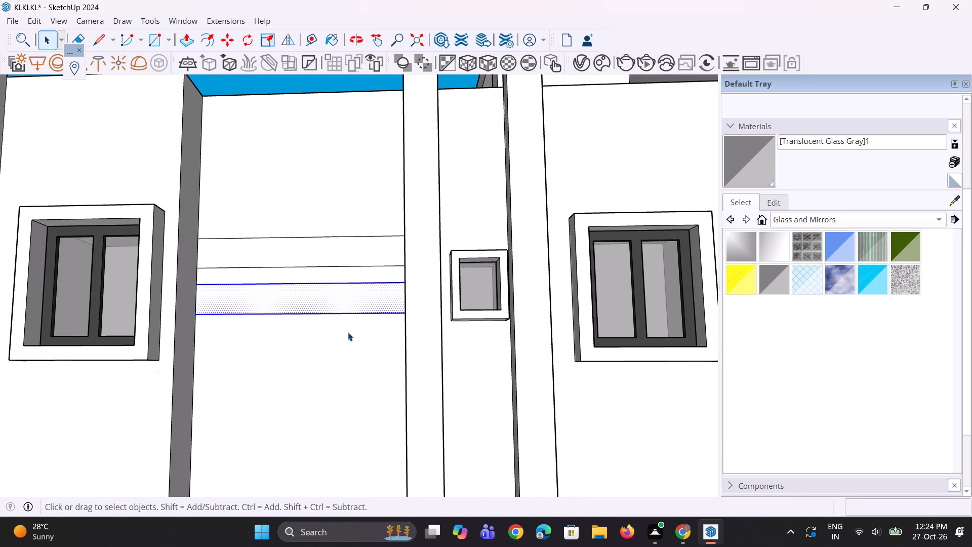
key("space")
left_click(341, 87)
scroll(278, 231, "down", 5)
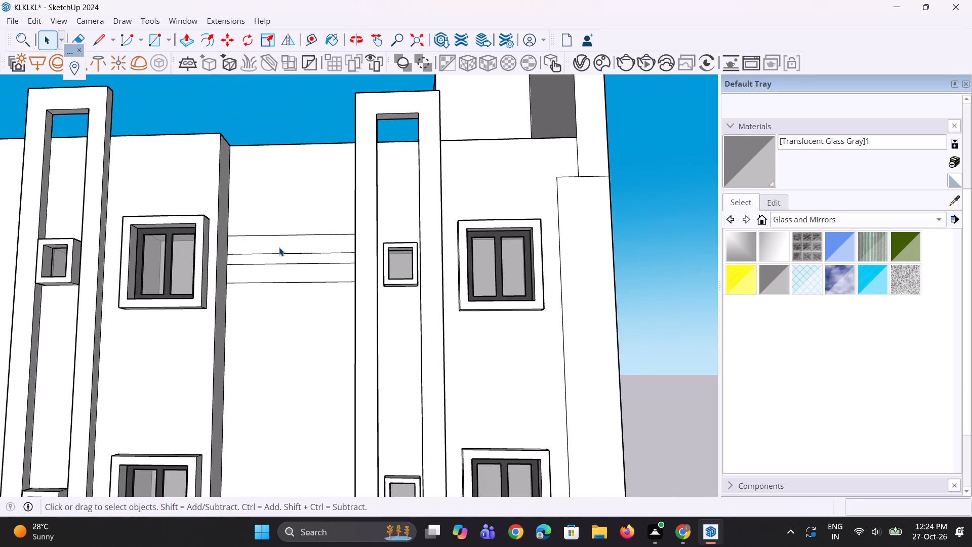
Copy both bands together about 46' 4" down the blank wall to near the tops of the lowest-storey windows.
middle_click_drag(278, 254, 272, 279)
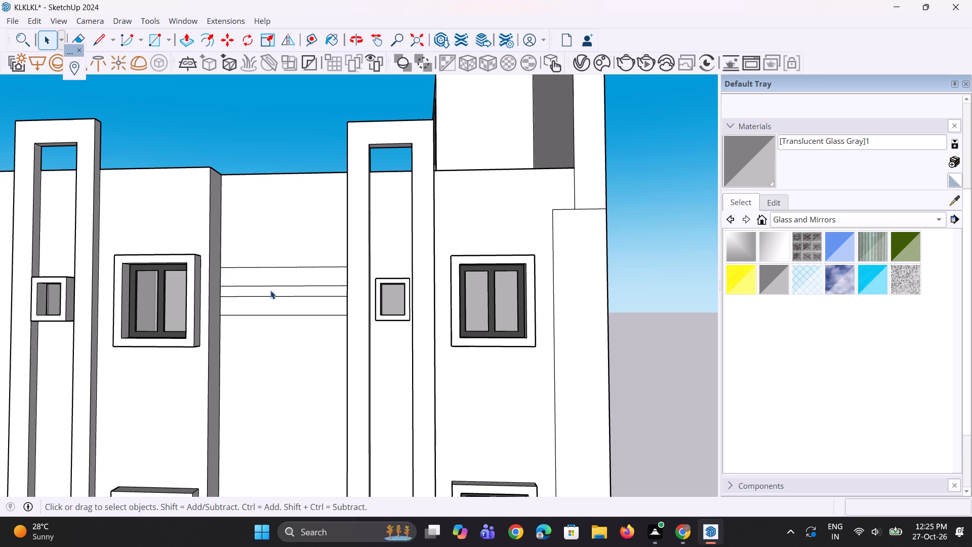
middle_click_drag(270, 298, 304, 300)
scroll(306, 287, "up", 1)
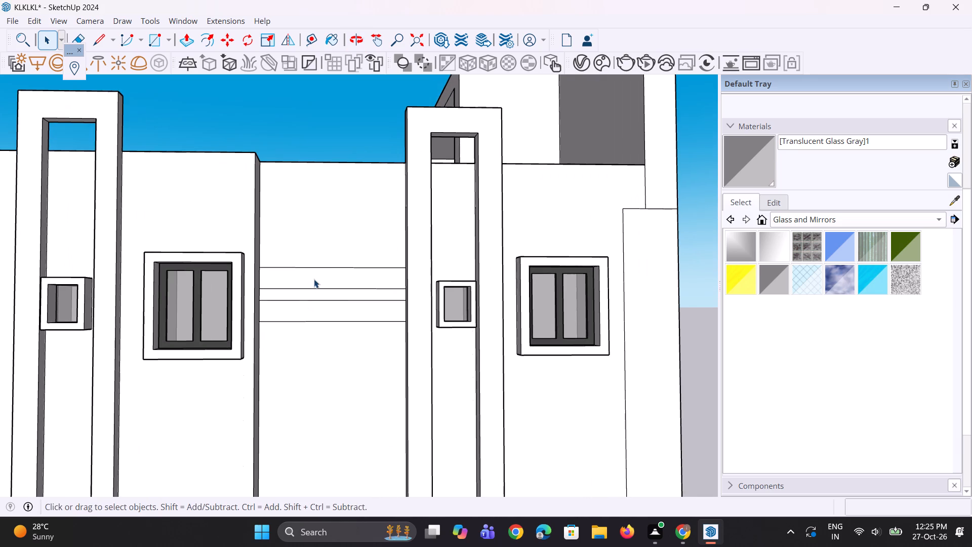
left_click(314, 279)
left_click(309, 314, "ctrl")
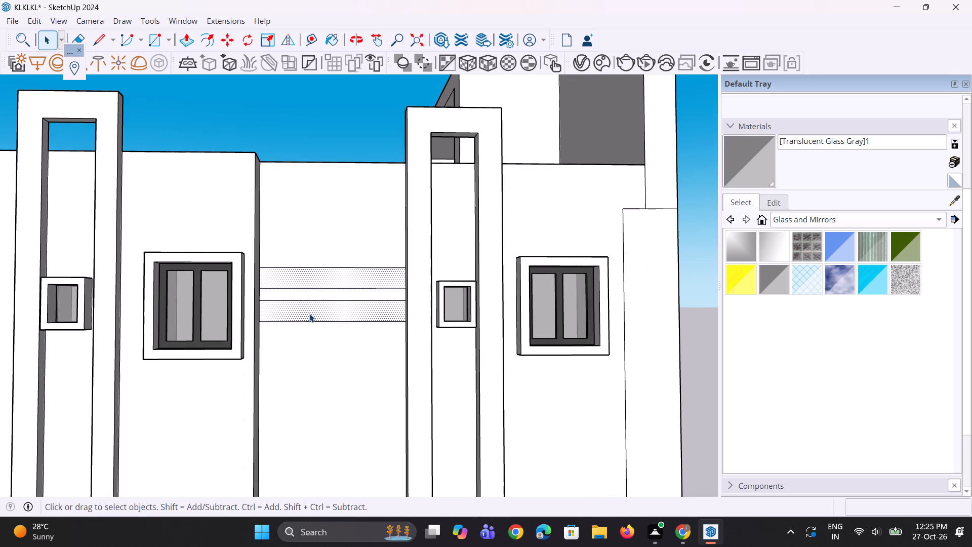
key("m")
scroll(264, 266, "down", 4)
scroll(280, 198, "down", 2)
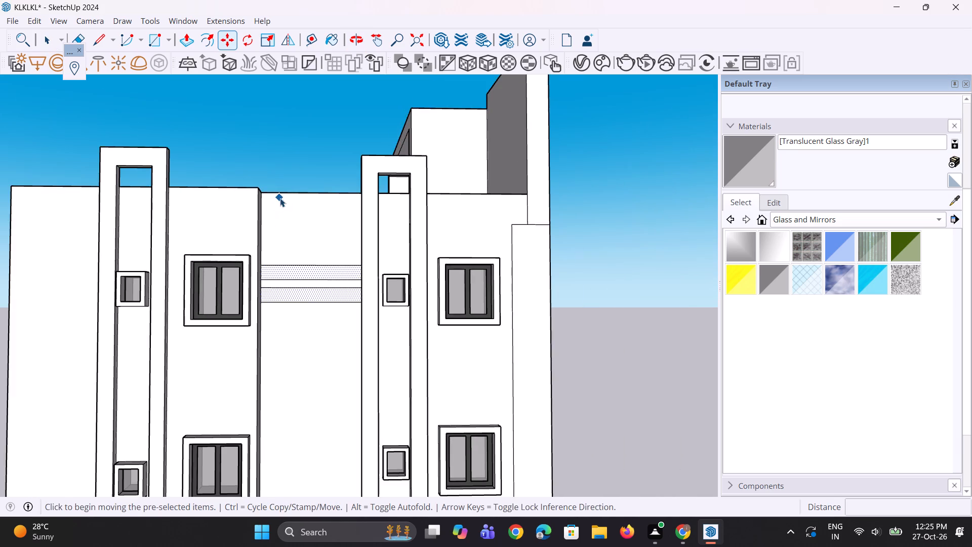
key("space")
scroll(280, 198, "down", 3)
key("space")
scroll(301, 266, "up", 1)
key("m")
scroll(308, 295, "up", 2)
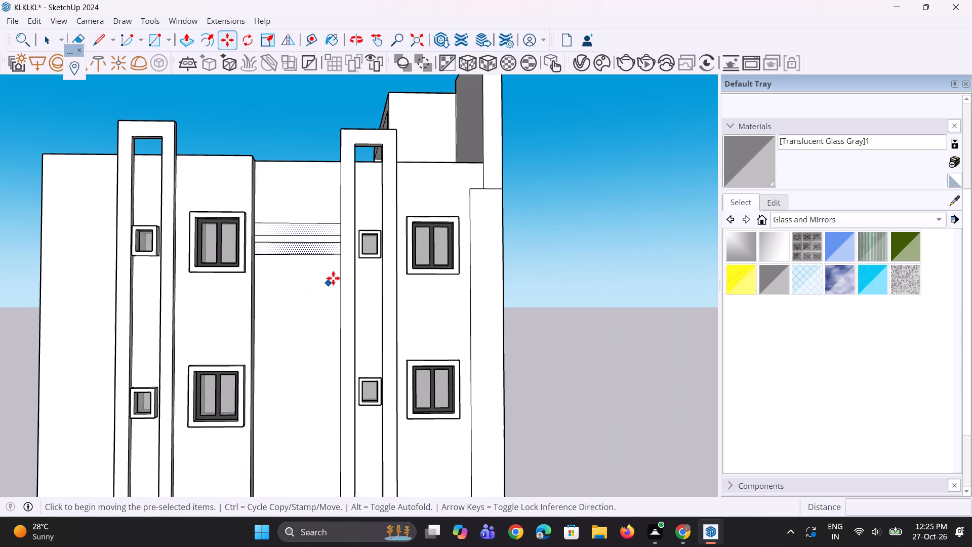
left_click(339, 258)
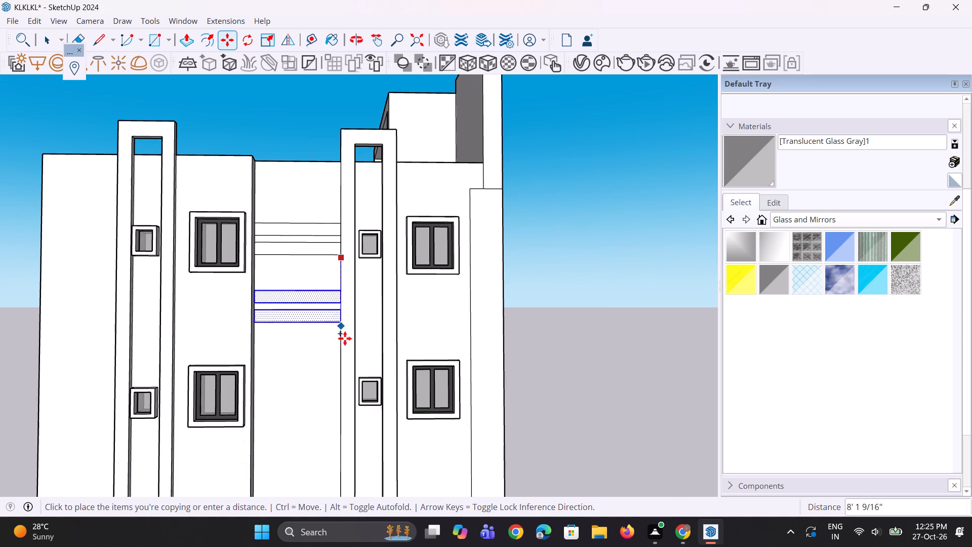
scroll(316, 331, "down", 3)
scroll(298, 248, "down", 3)
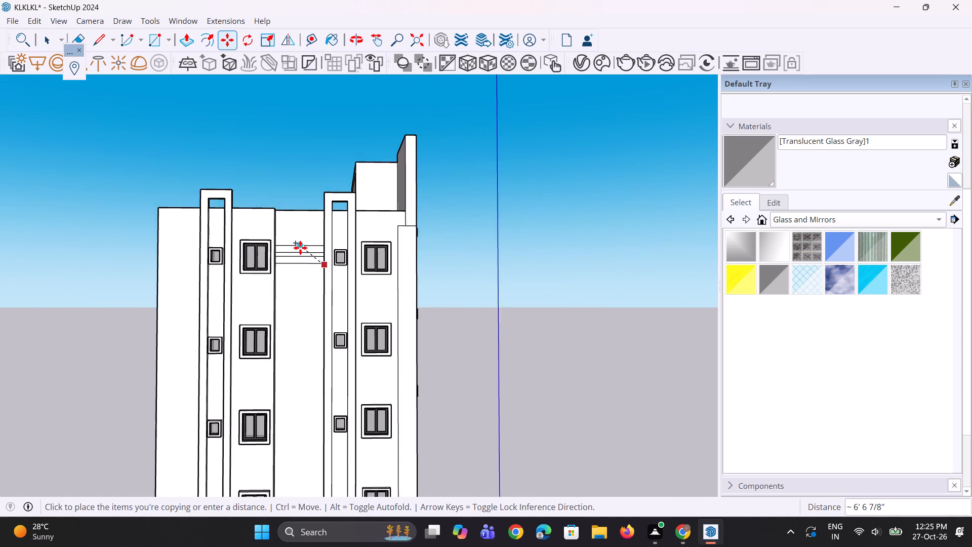
scroll(300, 248, "down", 4)
scroll(305, 435, "up", 6)
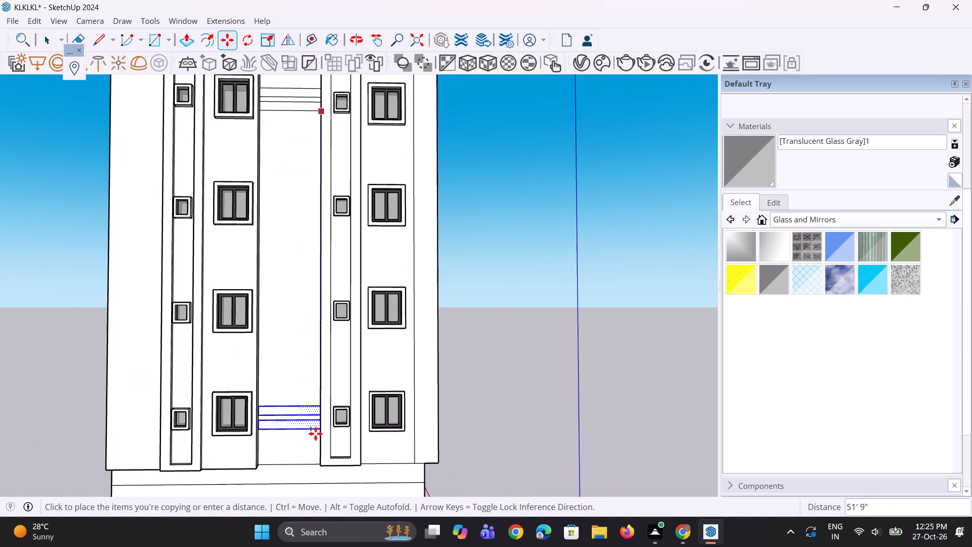
scroll(315, 434, "up", 3)
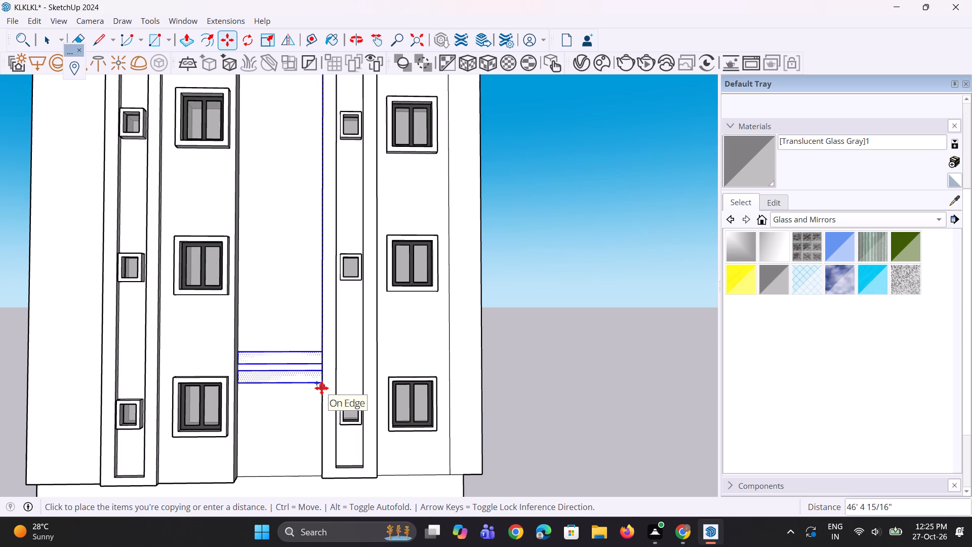
left_click(322, 387)
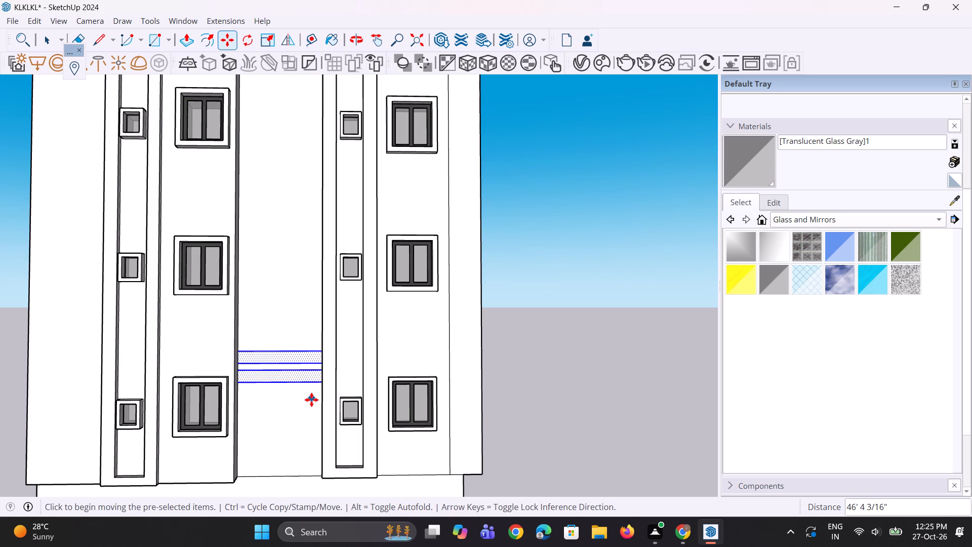
scroll(318, 381, "down", 4)
middle_click_drag(307, 388, 219, 432)
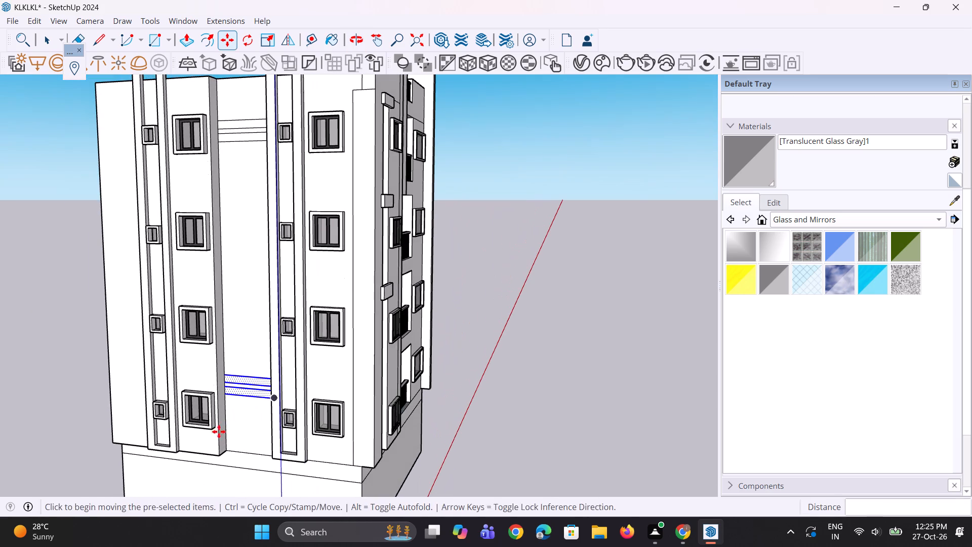
key("space")
key("space")
left_click(490, 417)
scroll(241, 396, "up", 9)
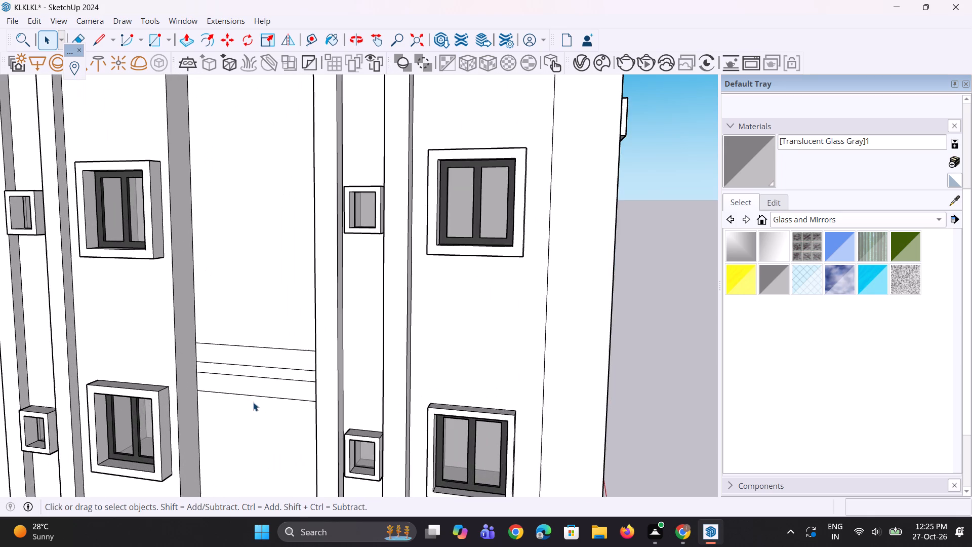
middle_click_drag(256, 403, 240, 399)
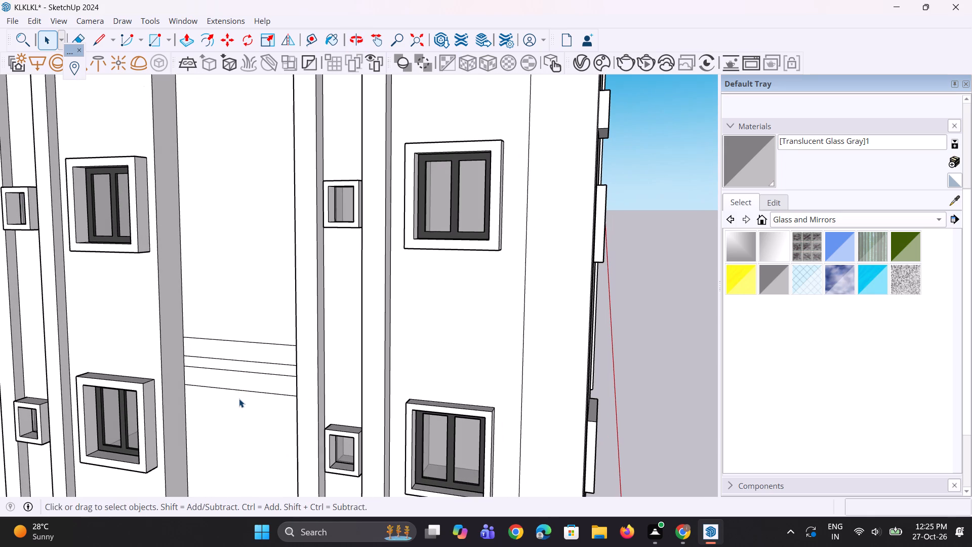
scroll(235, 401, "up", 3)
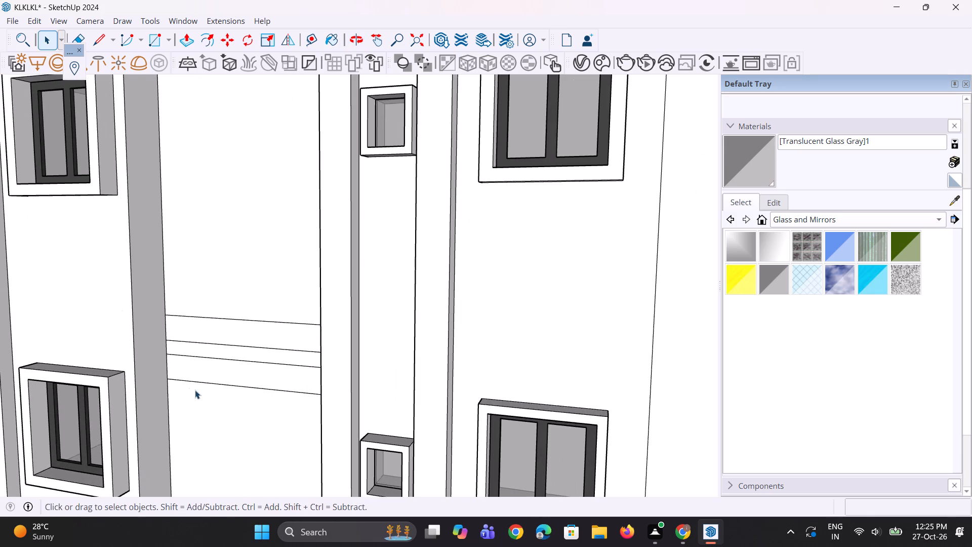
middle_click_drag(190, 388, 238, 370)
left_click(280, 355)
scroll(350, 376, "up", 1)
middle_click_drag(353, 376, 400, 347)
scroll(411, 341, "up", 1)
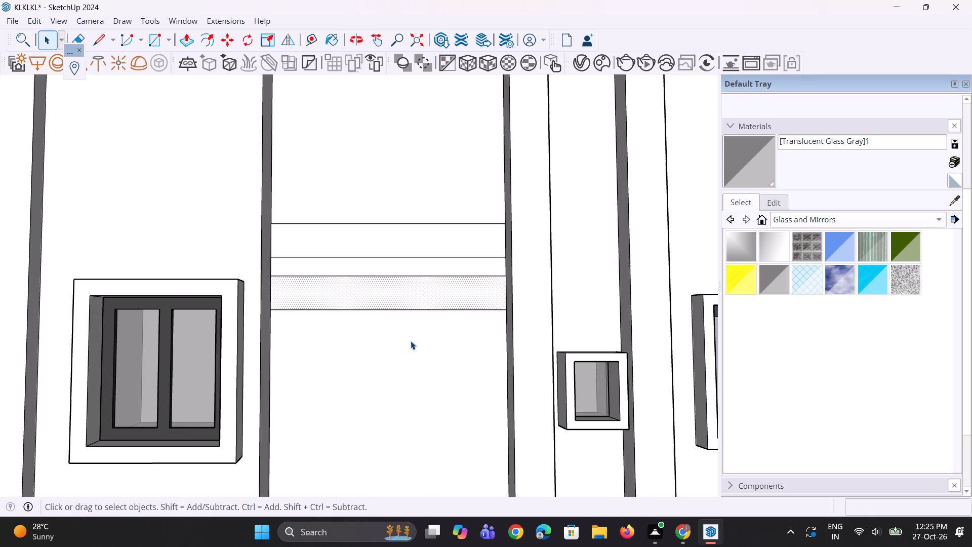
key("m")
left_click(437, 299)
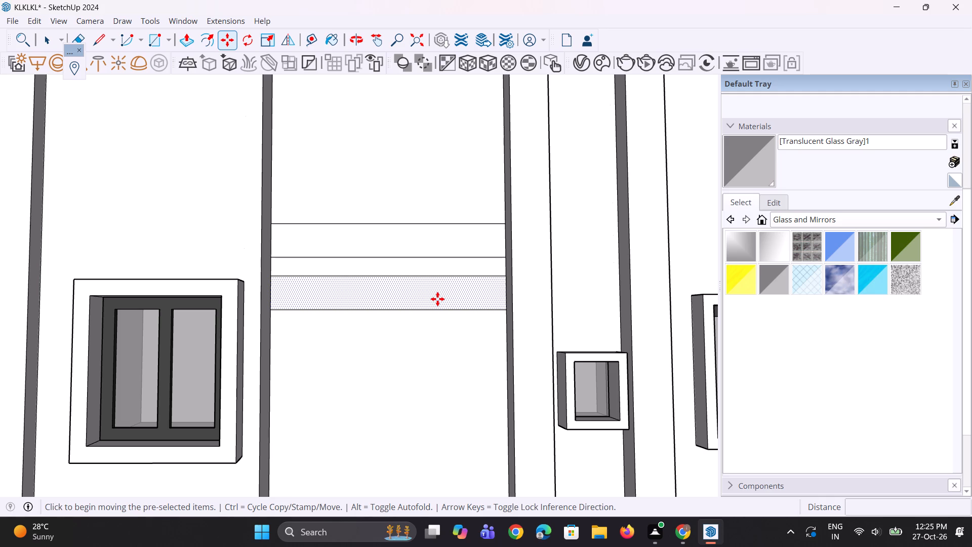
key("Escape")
Move the upper band of the lower pair up 1' to widen the gap between the two bands.
scroll(417, 317, "down", 3)
middle_click_drag(417, 316, 412, 363)
key("space")
left_click(405, 337)
scroll(401, 341, "up", 2)
key("m")
left_click(401, 343)
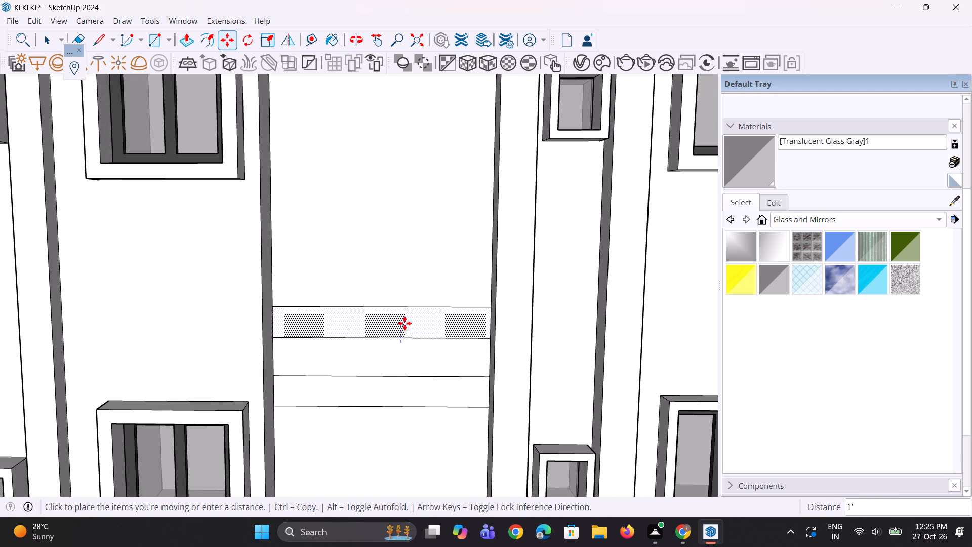
left_click(404, 323)
scroll(394, 364, "down", 10)
key("space")
scroll(374, 409, "down", 4)
key("space")
key("space")
scroll(374, 409, "down", 4)
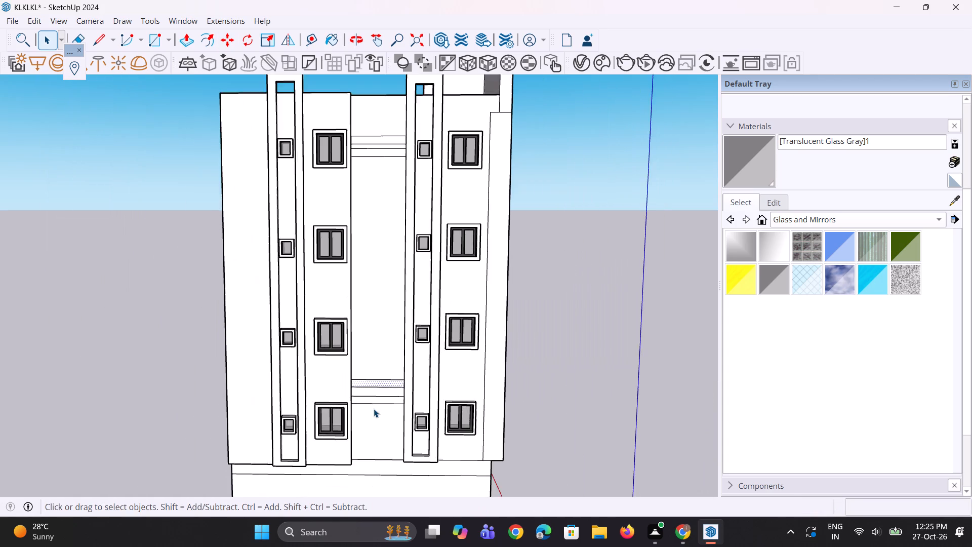
Move the lower band of the topmost pair down 1' to widen its gap, and clear the selection.
scroll(362, 199, "up", 7)
left_click(377, 199)
scroll(377, 199, "up", 4)
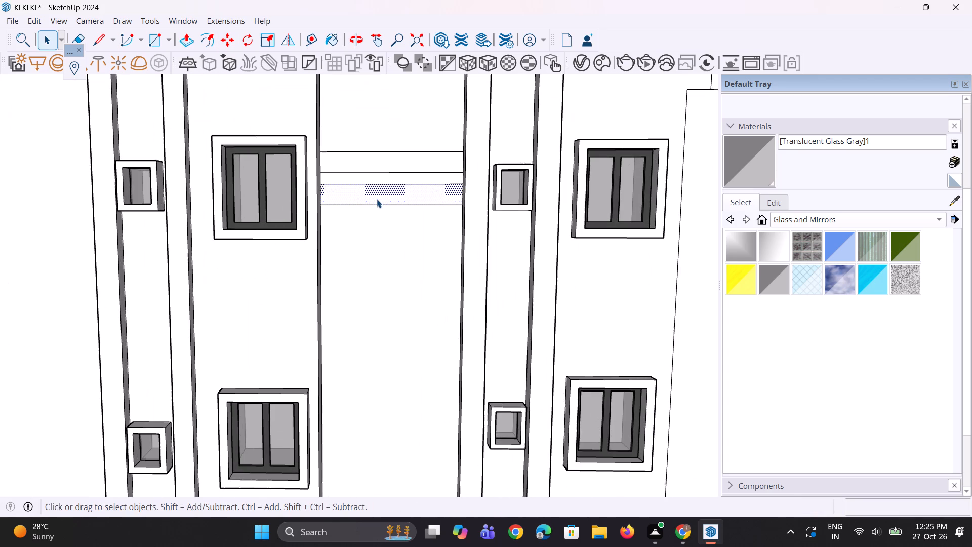
key("m")
left_click(377, 199)
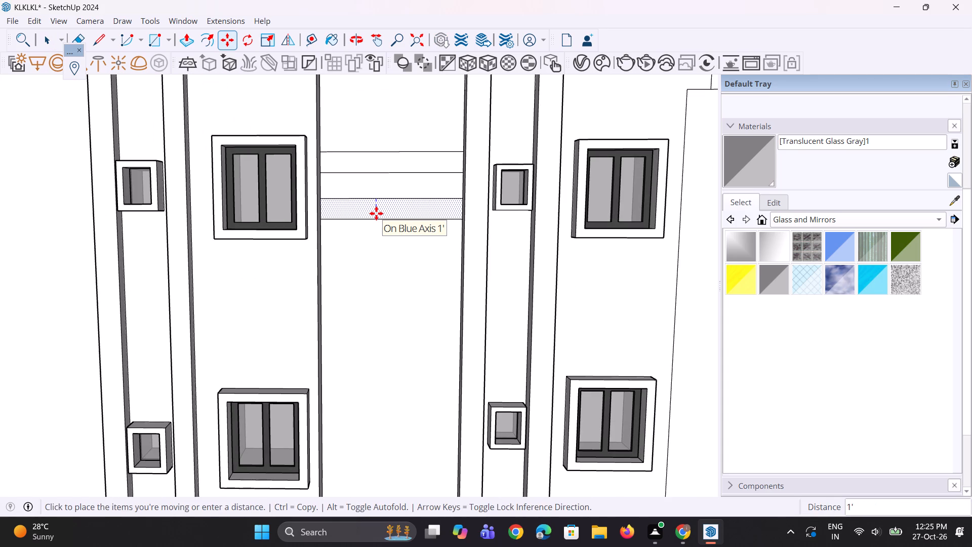
left_click(376, 213)
scroll(391, 295, "down", 7)
key("space")
key("space")
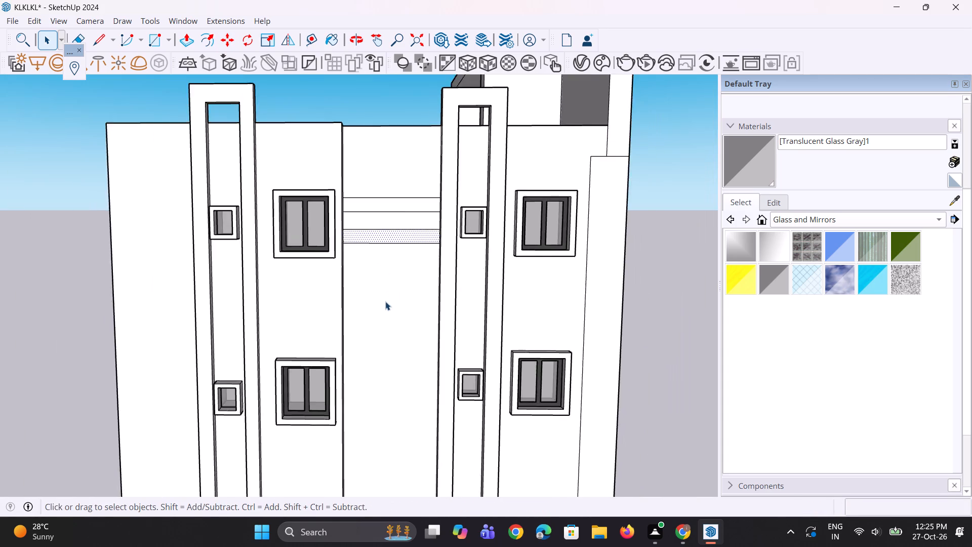
scroll(385, 301, "down", 2)
key("space")
left_click(586, 263)
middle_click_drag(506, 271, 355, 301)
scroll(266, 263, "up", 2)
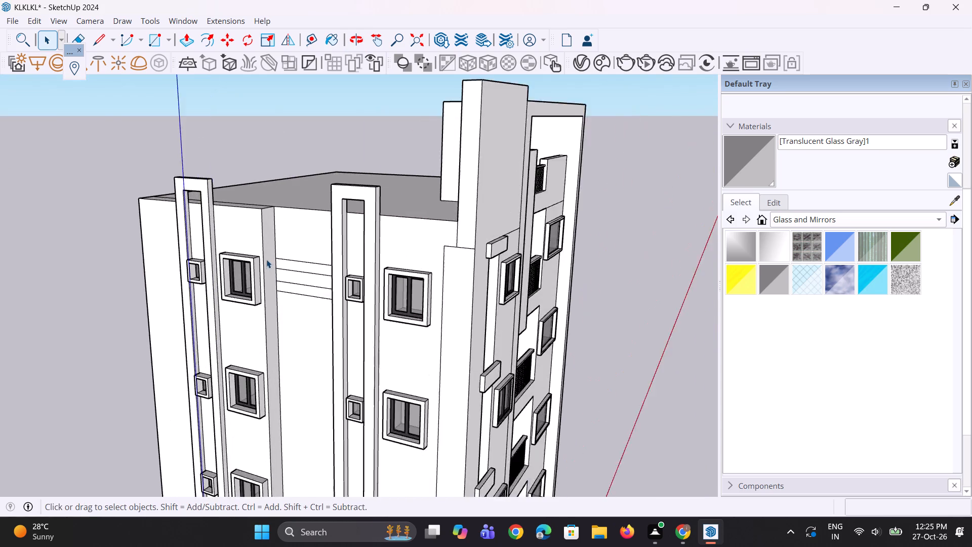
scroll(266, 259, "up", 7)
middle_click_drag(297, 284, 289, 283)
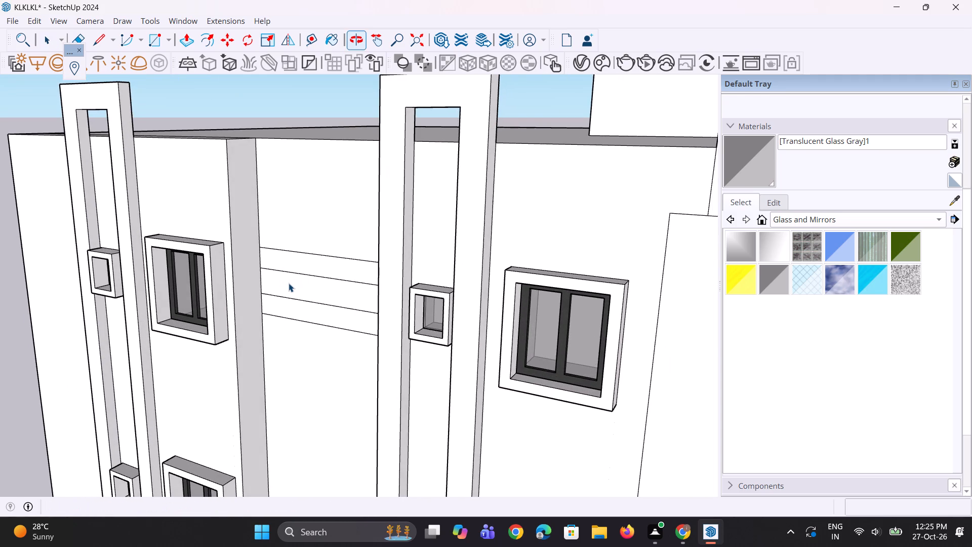
Extrude both bands of the topmost pair 1' 1 1/2" out from the wall between the strips.
scroll(289, 283, "up", 3)
key("p")
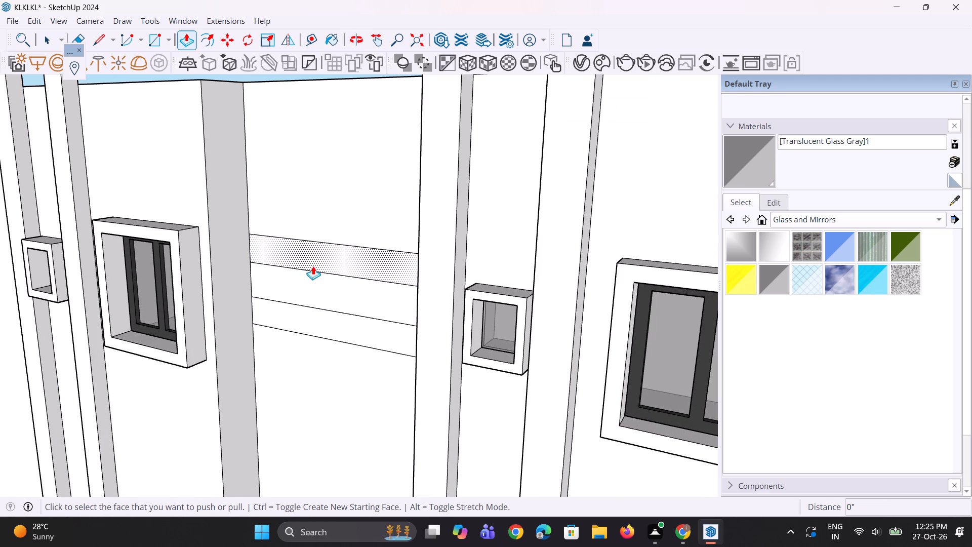
left_click(317, 262)
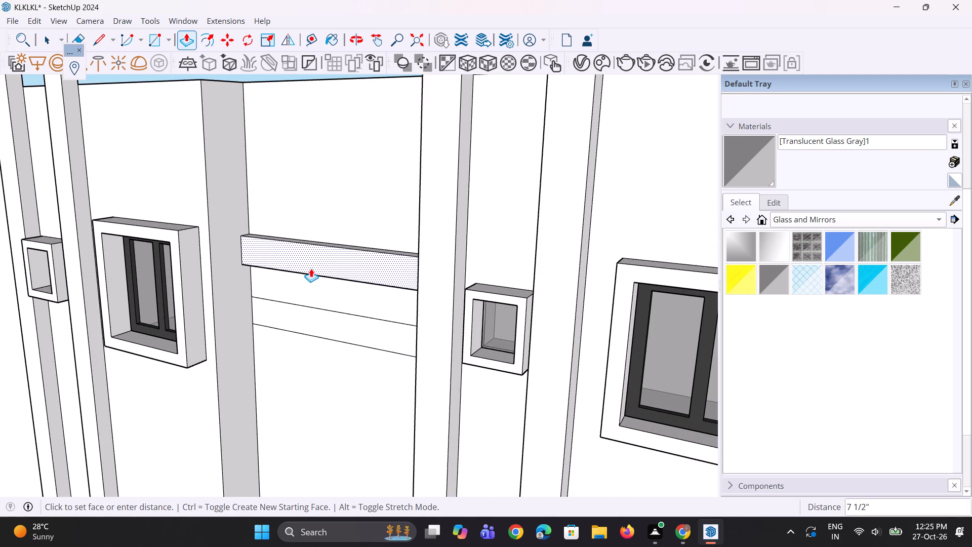
left_click(424, 277)
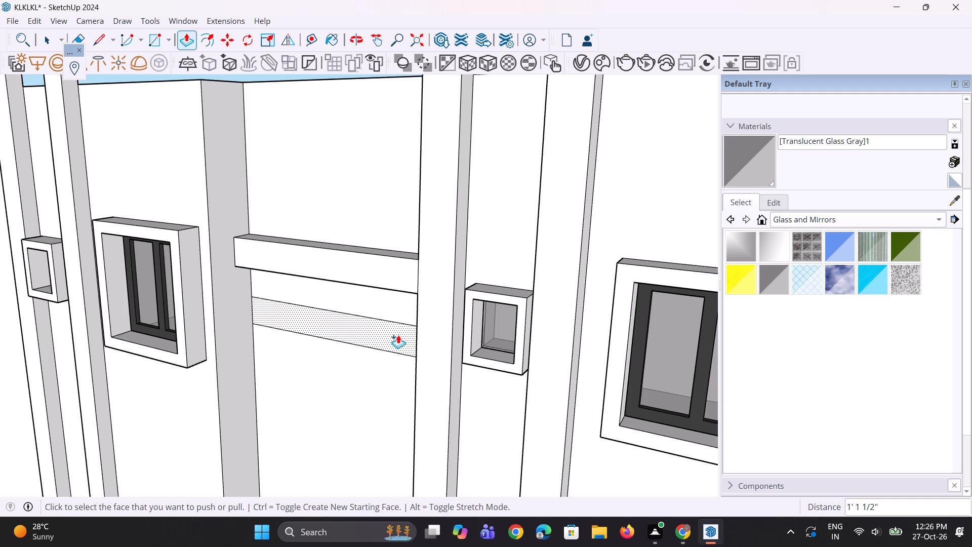
double_click(398, 335)
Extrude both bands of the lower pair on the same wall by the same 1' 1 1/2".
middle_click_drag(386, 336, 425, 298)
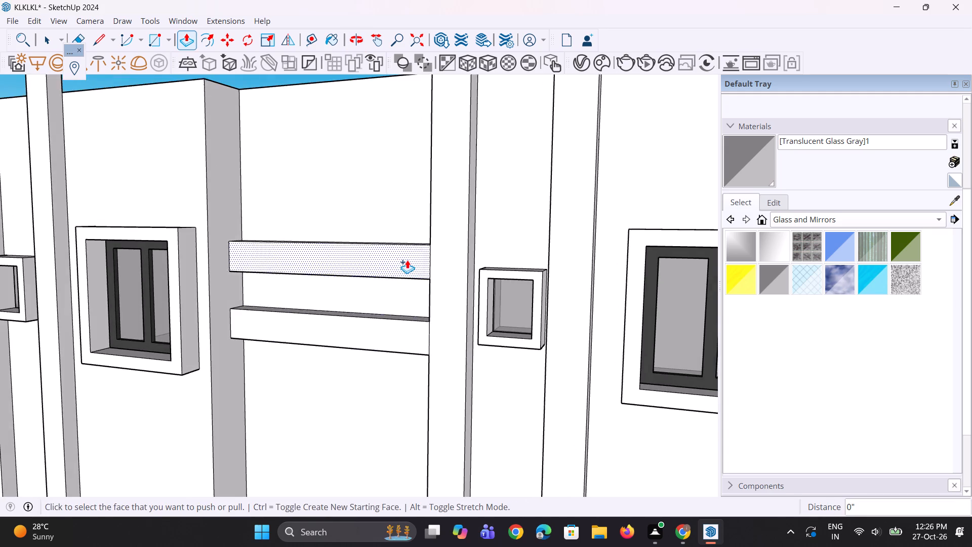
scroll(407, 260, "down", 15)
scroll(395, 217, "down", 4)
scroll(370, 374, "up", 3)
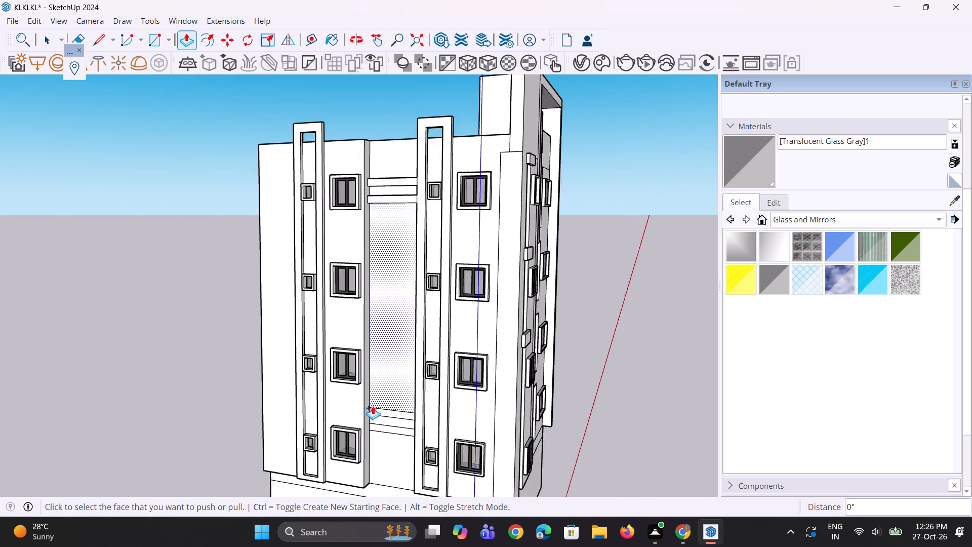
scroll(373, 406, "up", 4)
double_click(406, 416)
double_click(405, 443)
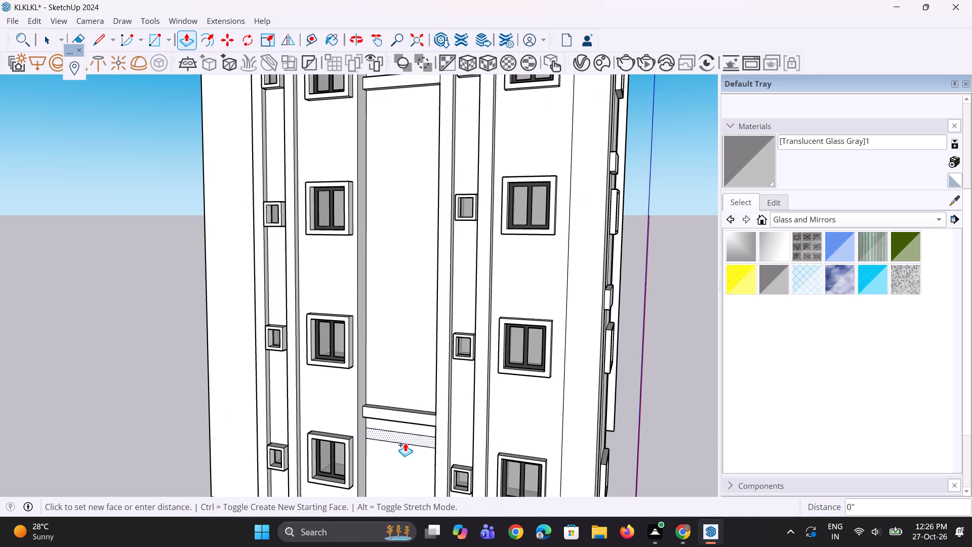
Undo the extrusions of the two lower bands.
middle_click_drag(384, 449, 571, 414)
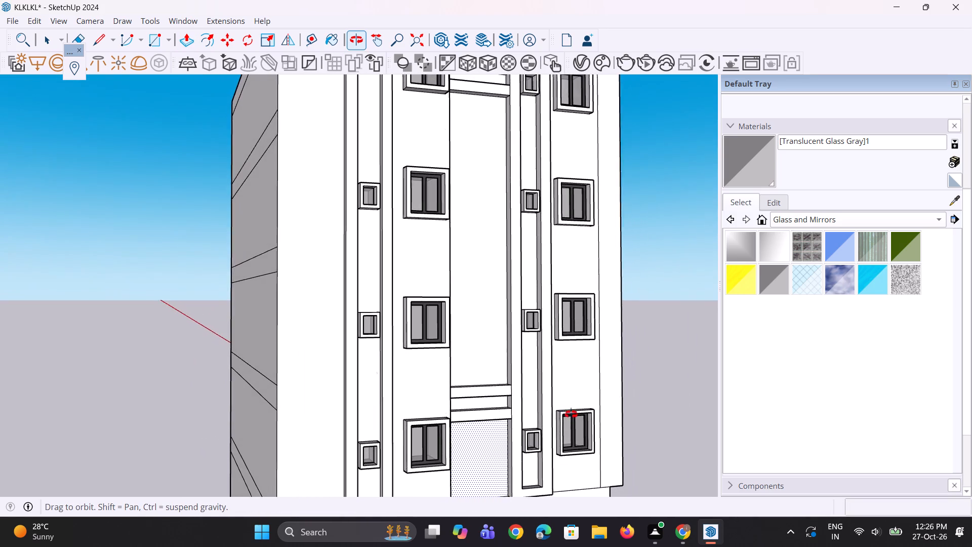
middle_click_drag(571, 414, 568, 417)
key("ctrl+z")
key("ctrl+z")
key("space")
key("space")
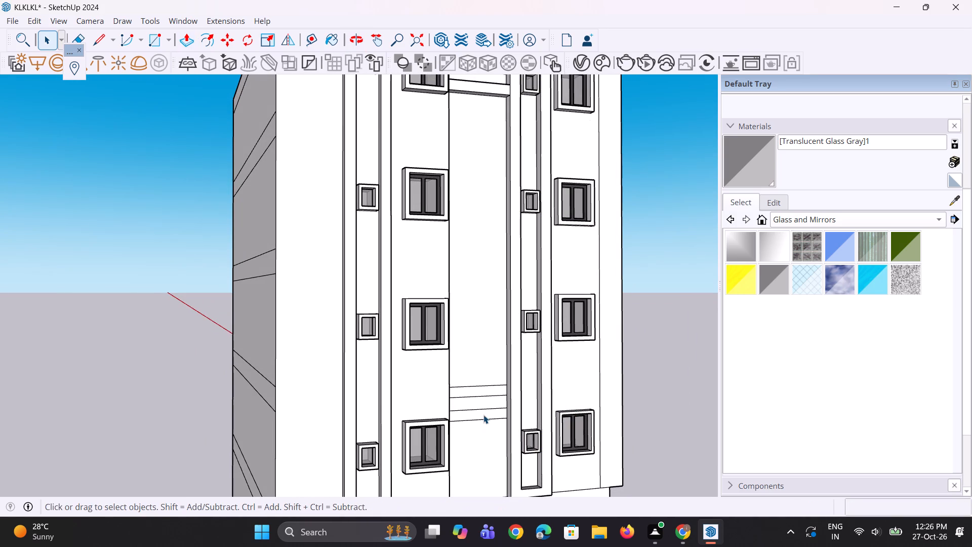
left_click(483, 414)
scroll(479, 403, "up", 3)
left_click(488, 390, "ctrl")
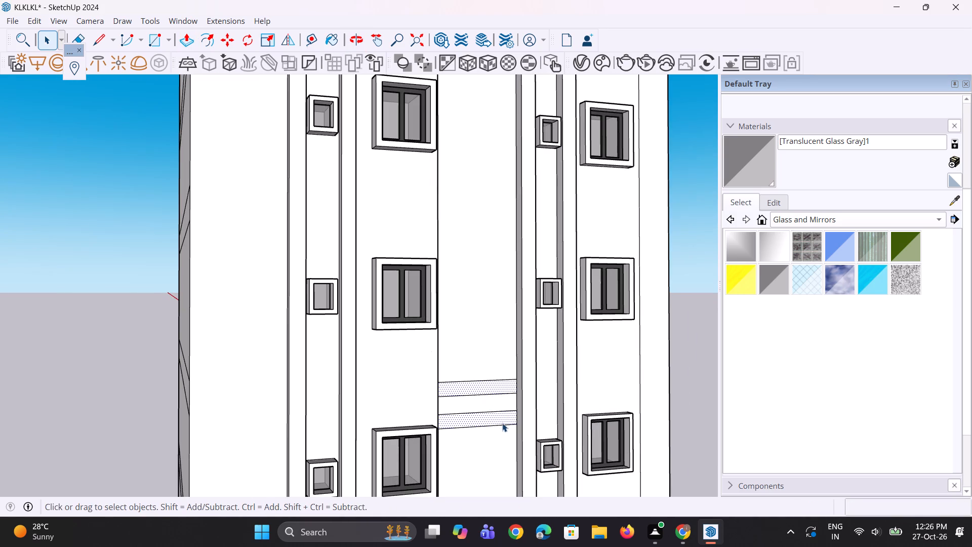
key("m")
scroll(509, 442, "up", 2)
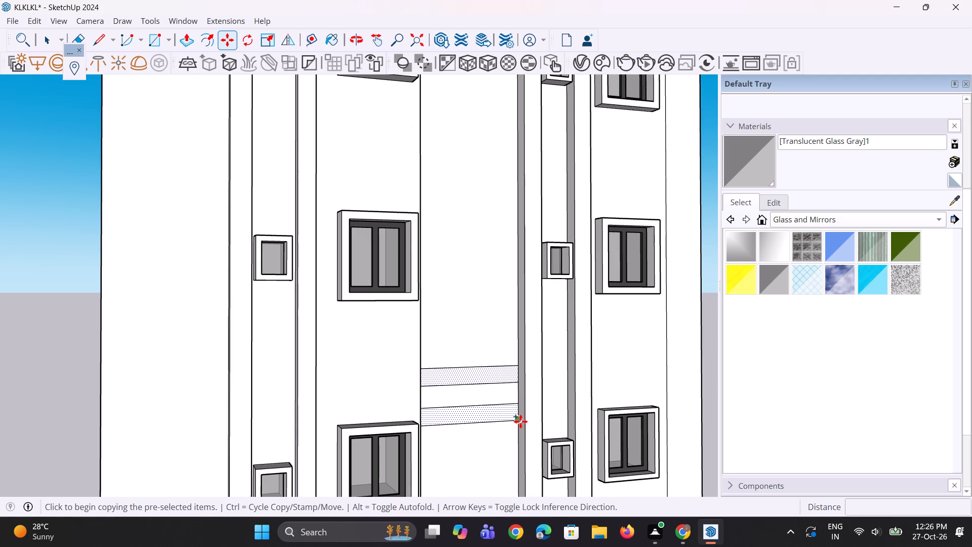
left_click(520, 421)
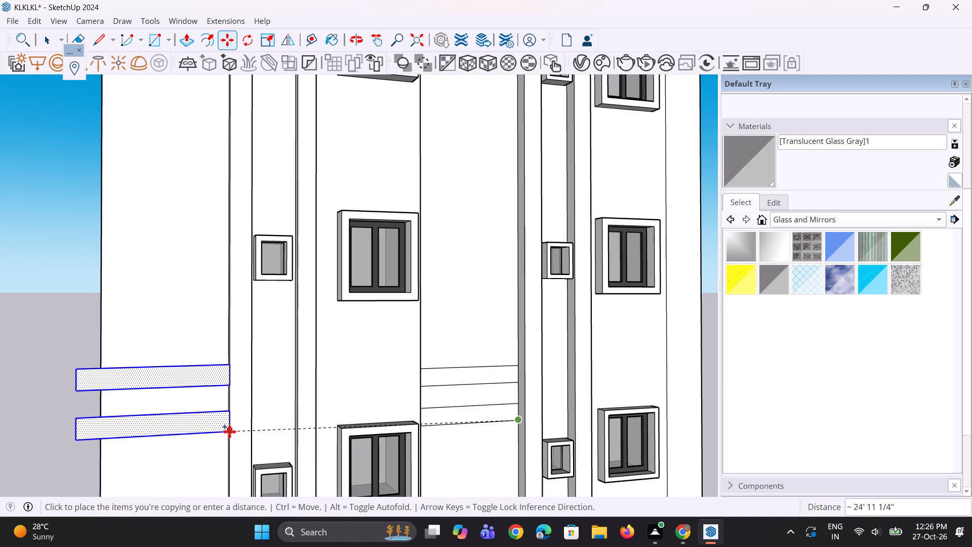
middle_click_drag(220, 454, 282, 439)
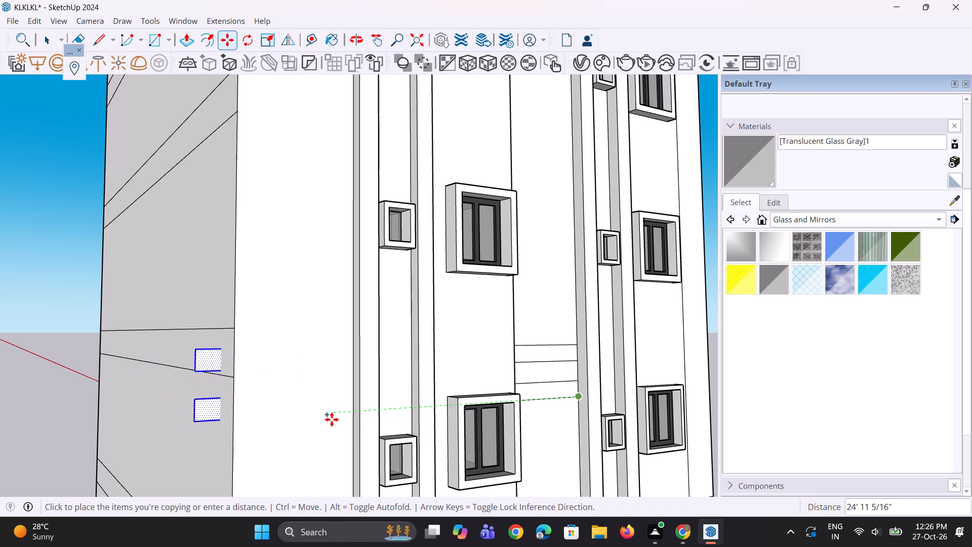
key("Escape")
Extrude both bands of the lower pair out from the wall by the same distance as the topmost pair.
middle_click_drag(569, 410, 520, 446)
scroll(421, 412, "up", 2)
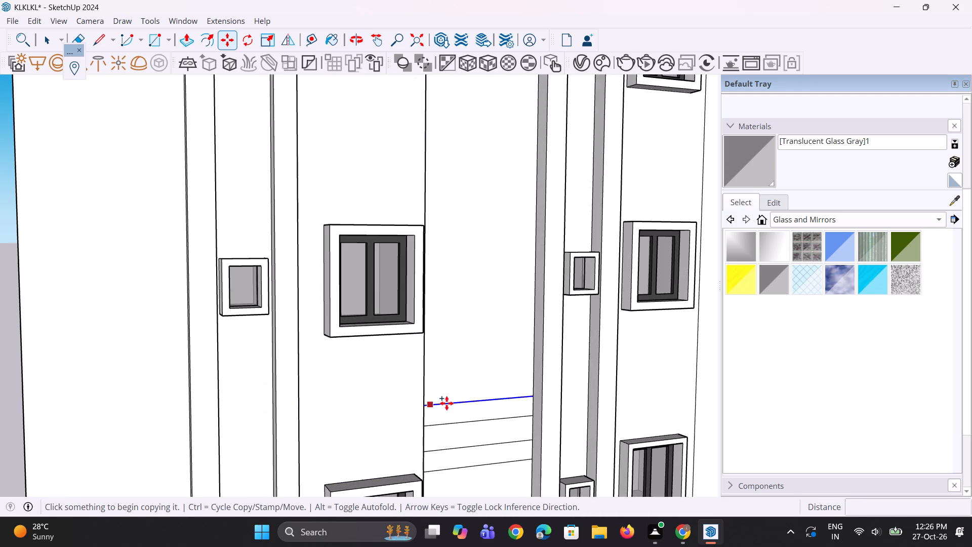
key("p")
double_click(468, 407)
double_click(481, 452)
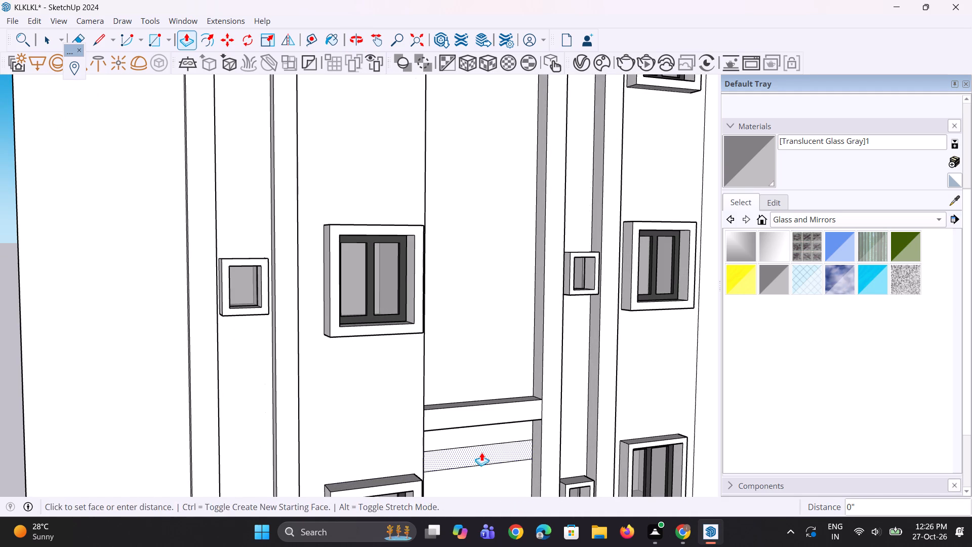
Draw a rectangular band about 1' 4 1/2" high and 8' 6 5/8" long between the building corner and outer strip, just above the lowest small window.
middle_click_drag(513, 445, 488, 445)
scroll(490, 439, "down", 9)
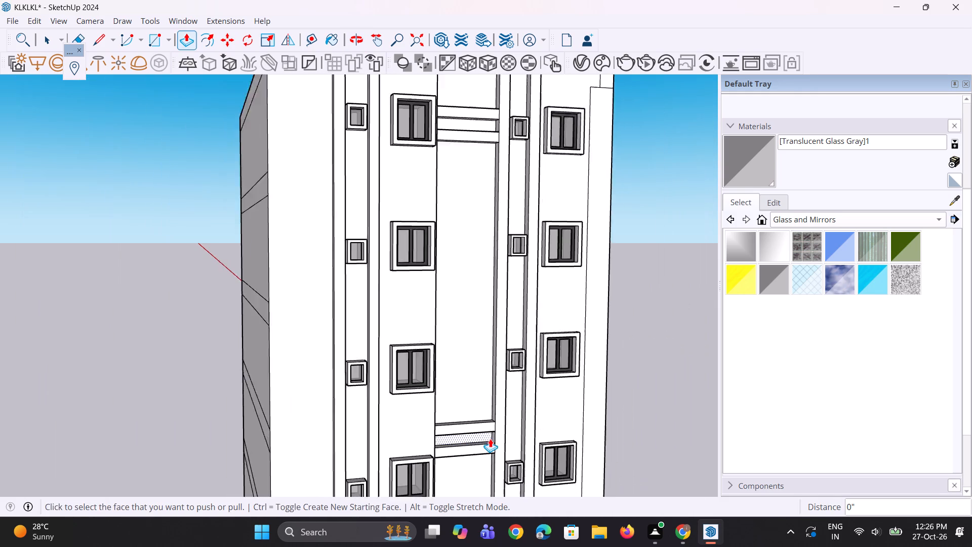
middle_click_drag(261, 457, 270, 411)
scroll(263, 314, "down", 5)
middle_click_drag(262, 378, 259, 394)
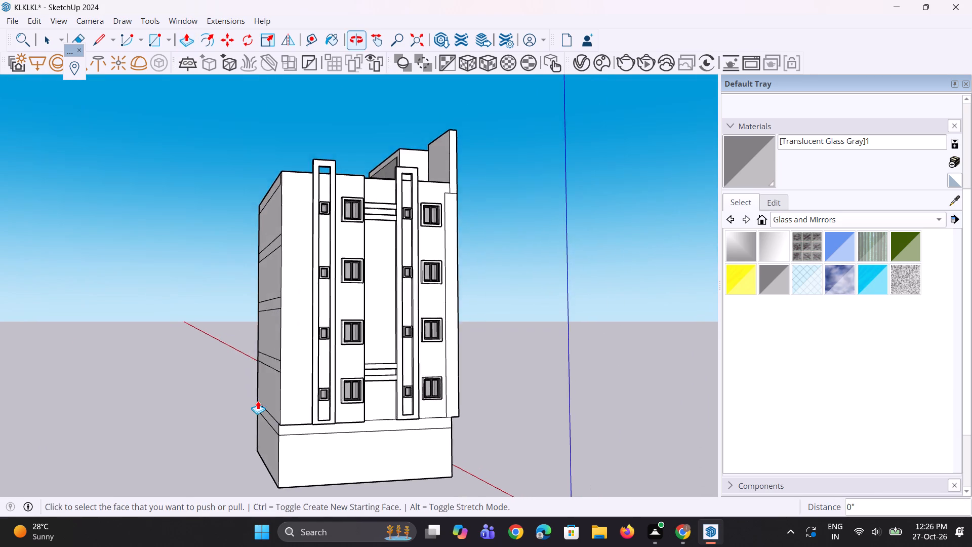
scroll(258, 401, "up", 4)
scroll(321, 410, "up", 3)
key("r")
middle_click_drag(300, 432, 312, 443)
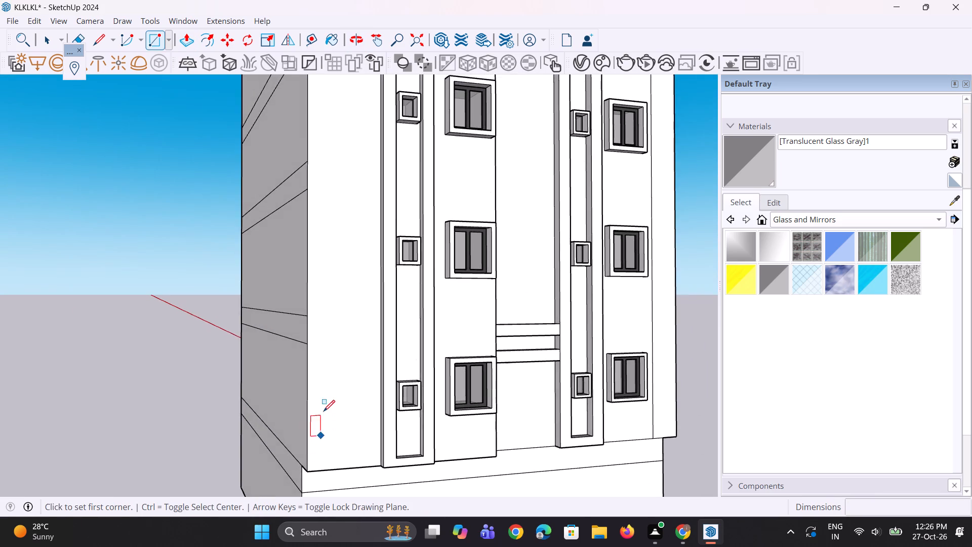
scroll(312, 362, "up", 4)
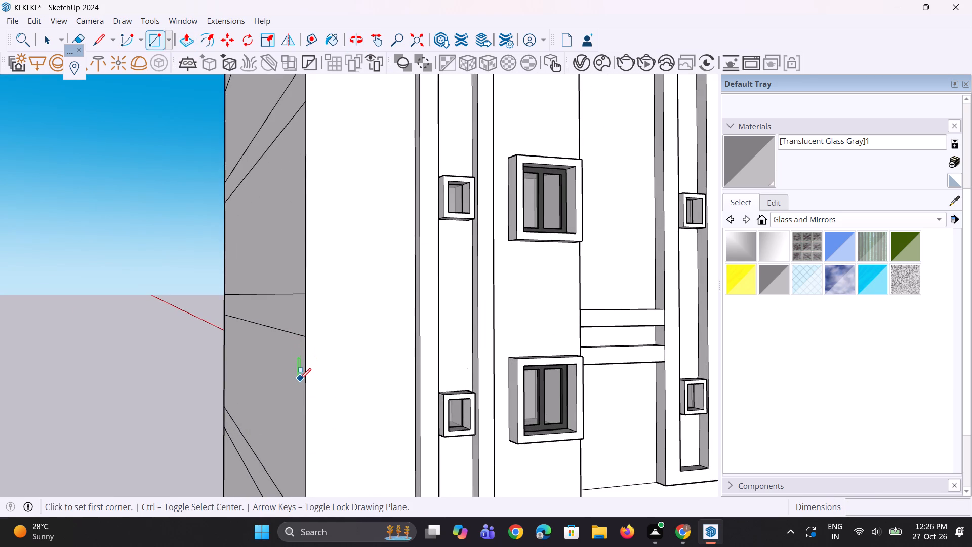
scroll(300, 380, "down", 2)
scroll(300, 382, "up", 1)
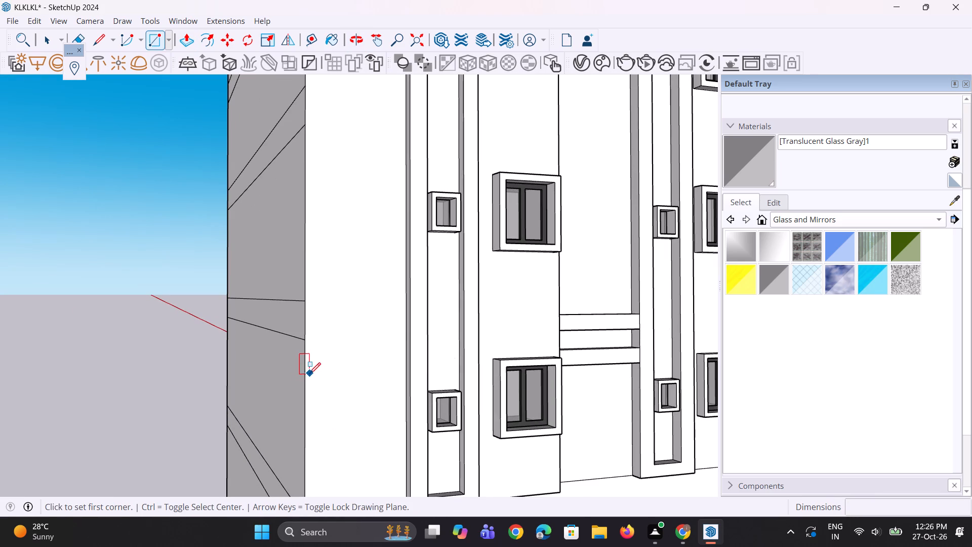
left_click(307, 372)
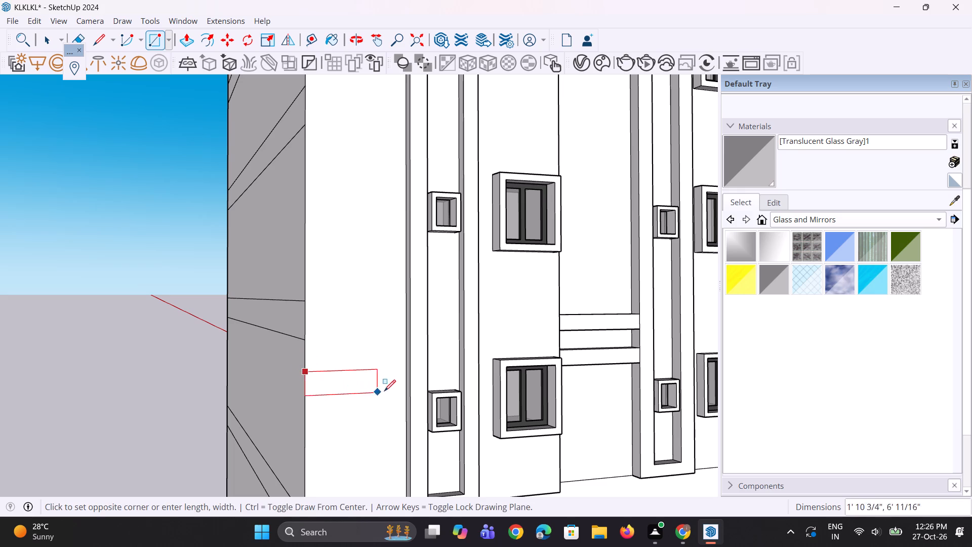
left_click(405, 385)
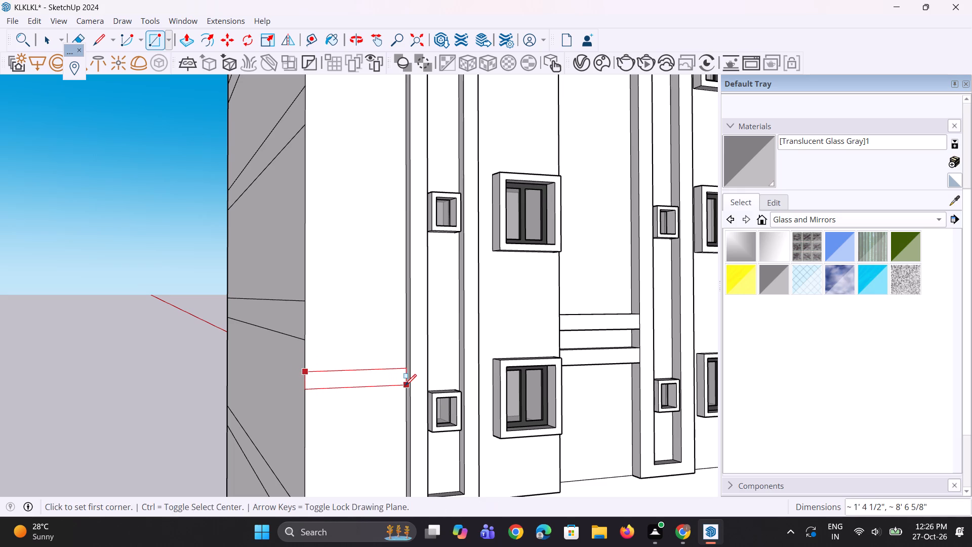
Copy the new corner band straight up about 3' 2" on the same wall.
middle_click_drag(367, 398, 366, 418)
key("space")
left_click(354, 414)
scroll(339, 421, "up", 3)
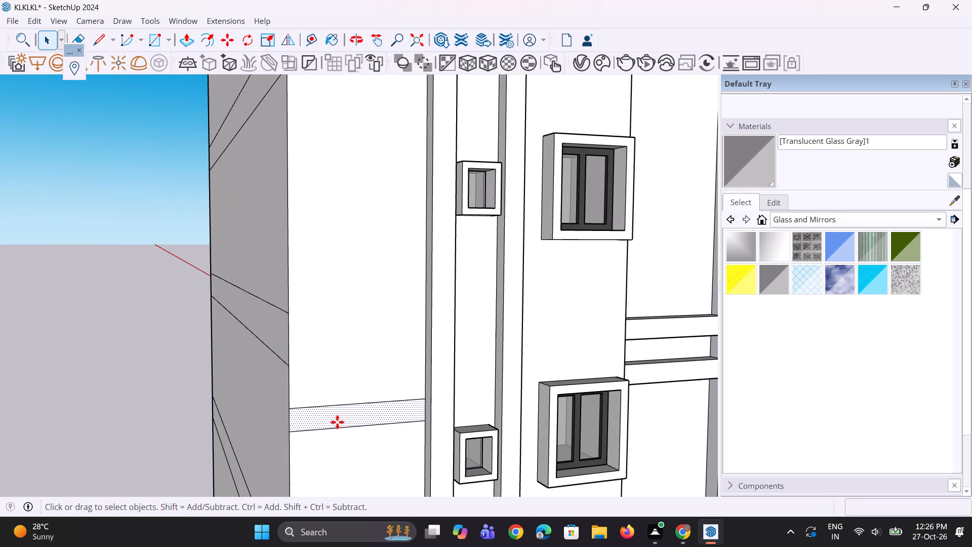
key("m")
left_click(337, 422)
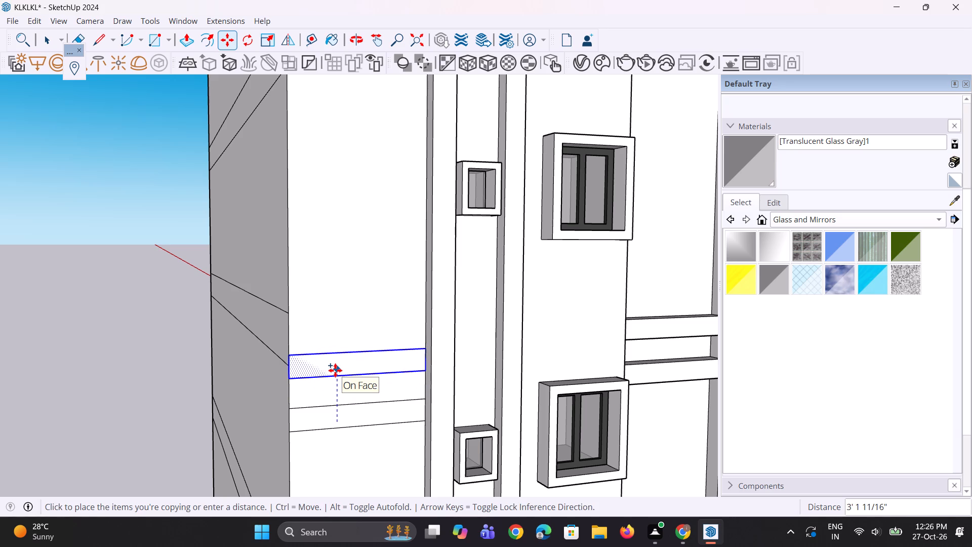
left_click(335, 370)
middle_click_drag(321, 391, 374, 389)
key("space")
Erase the lower line of the pair on the adjoining side wall that meets the corner at the copied band.
scroll(375, 372, "up", 2)
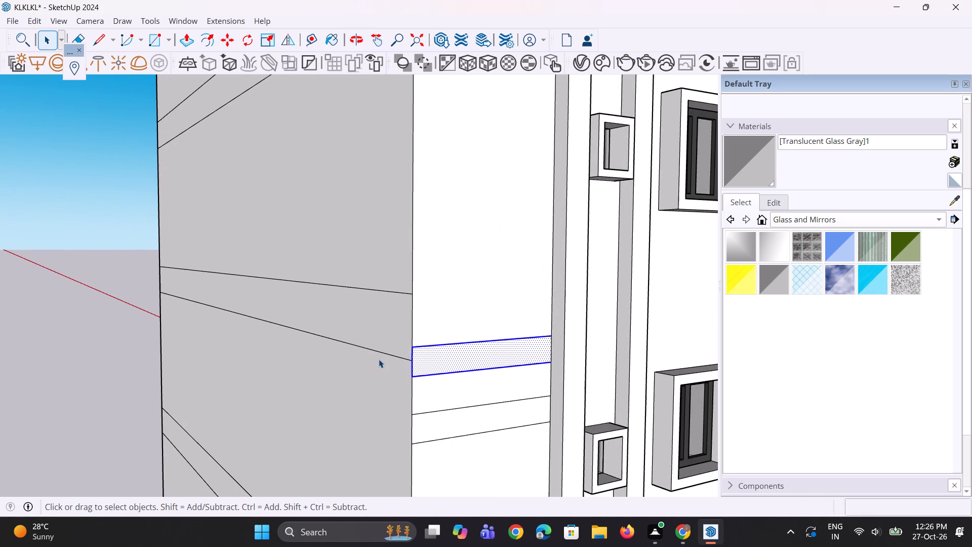
key("e")
left_click_drag(390, 354, 390, 361)
middle_click_drag(390, 361, 335, 370)
scroll(247, 385, "down", 6)
middle_click_drag(369, 374, 354, 368)
scroll(314, 375, "up", 2)
key("space")
key("space")
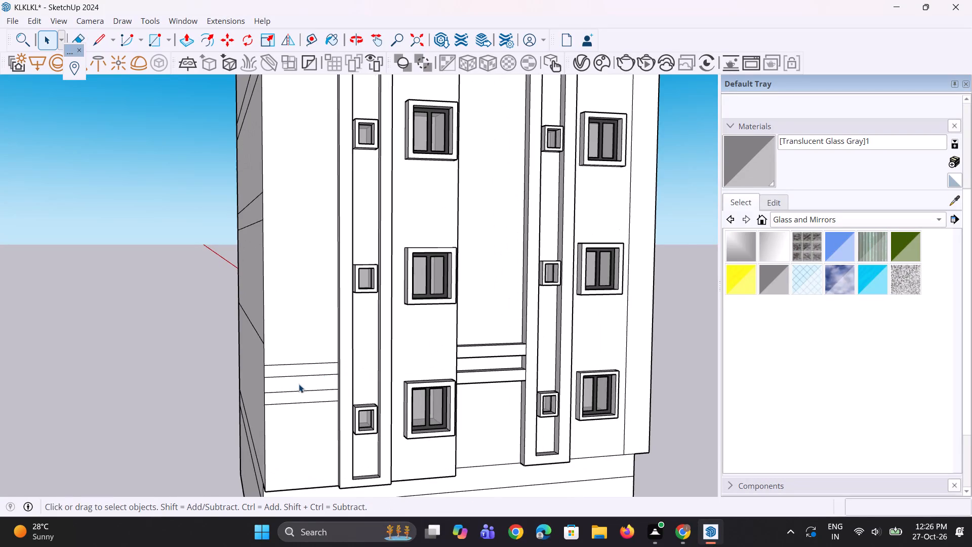
Move the upper corner band down about 5" to narrow the gap between the two bands.
scroll(299, 384, "up", 4)
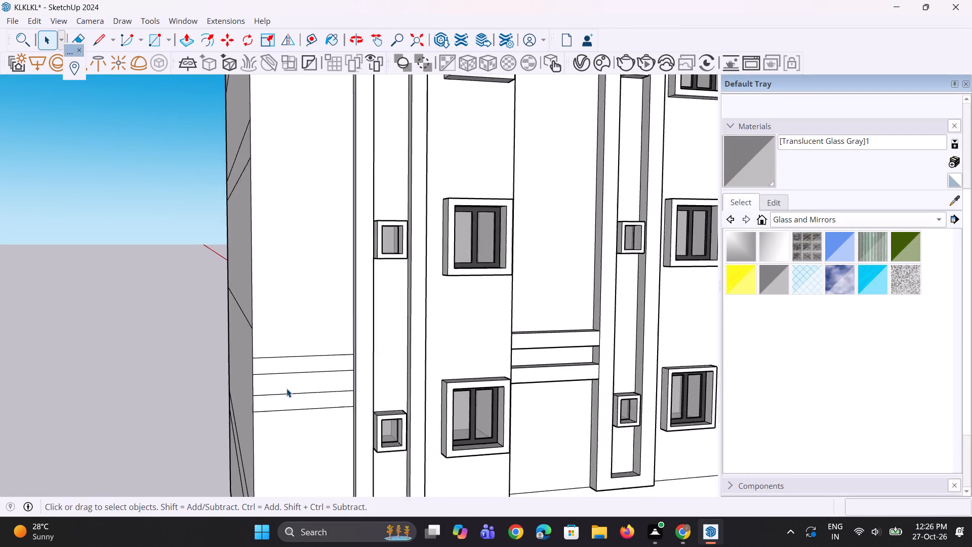
scroll(287, 388, "up", 1)
left_click(297, 362)
scroll(297, 362, "up", 5)
key("m")
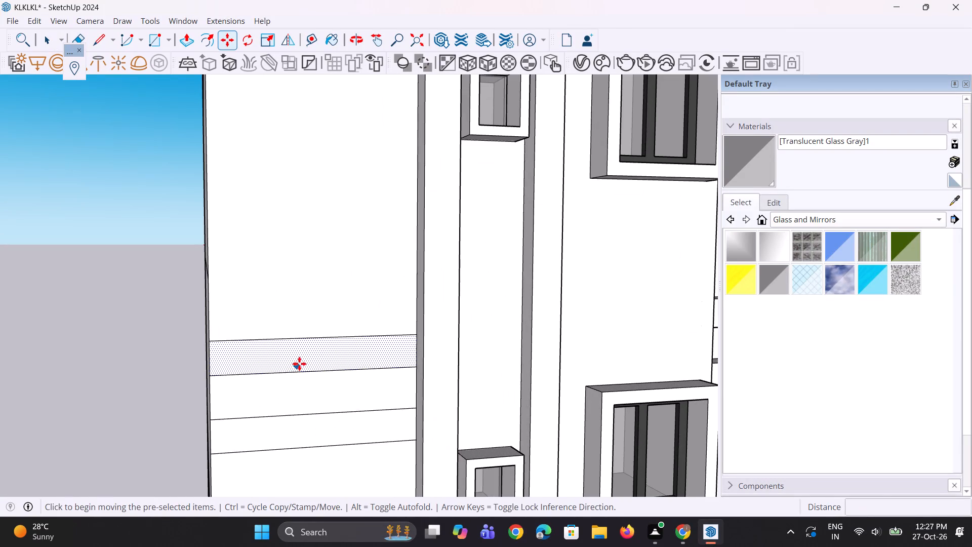
left_click(299, 364)
left_click(303, 374)
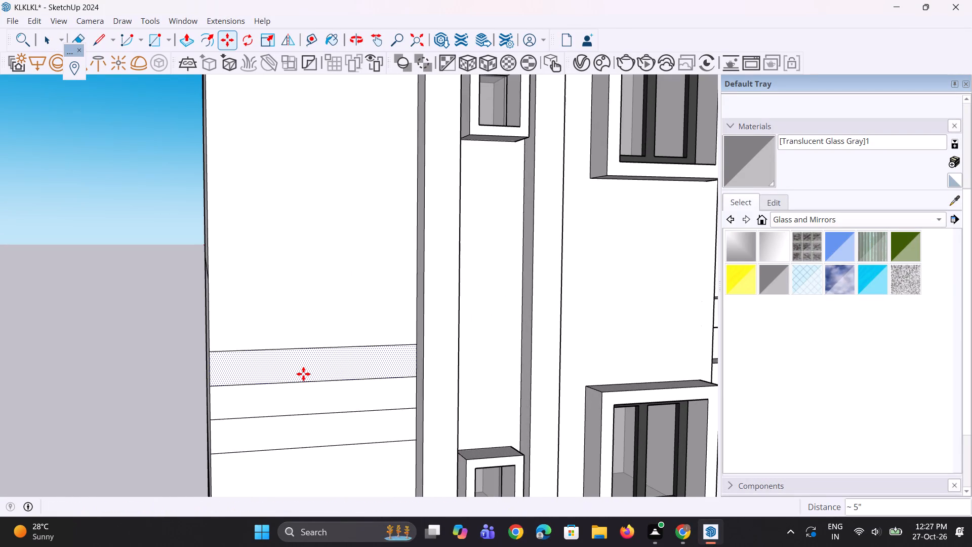
key("space")
key("space")
Copy both corner bands together about 46' 5" up the wall to the topmost window level, and clear the selection.
left_click(293, 436, "ctrl")
scroll(337, 435, "down", 5)
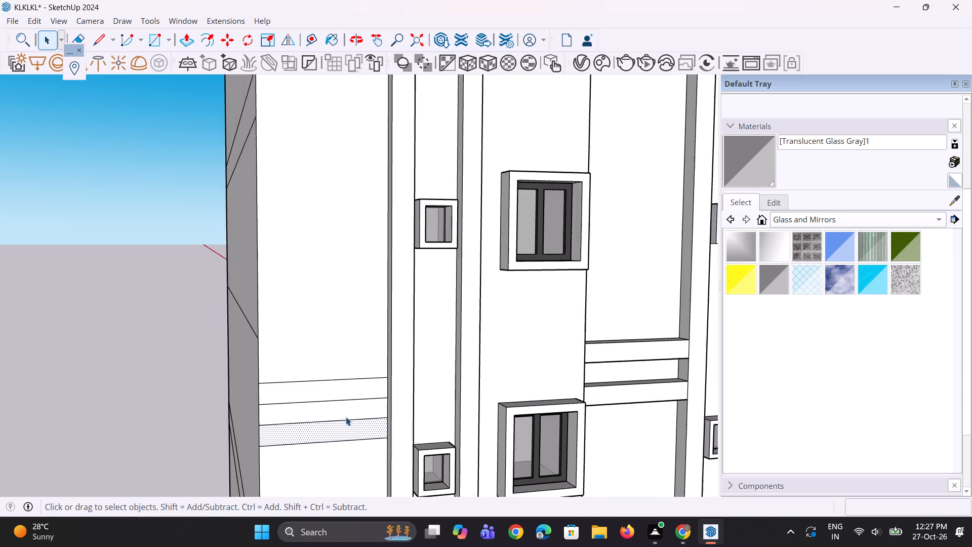
scroll(346, 416, "down", 7)
middle_click_drag(349, 415, 349, 406)
scroll(341, 426, "down", 4)
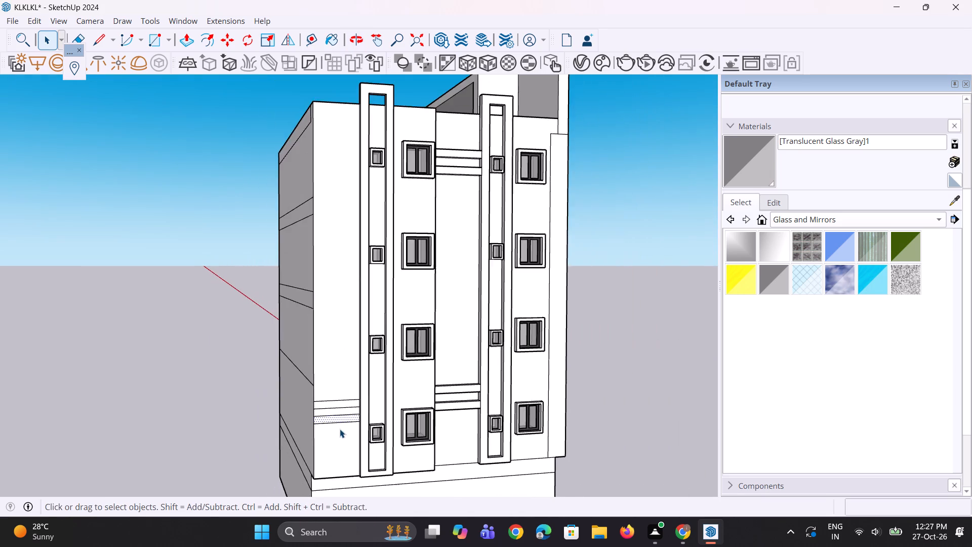
scroll(346, 416, "up", 6)
left_click(353, 398, "ctrl")
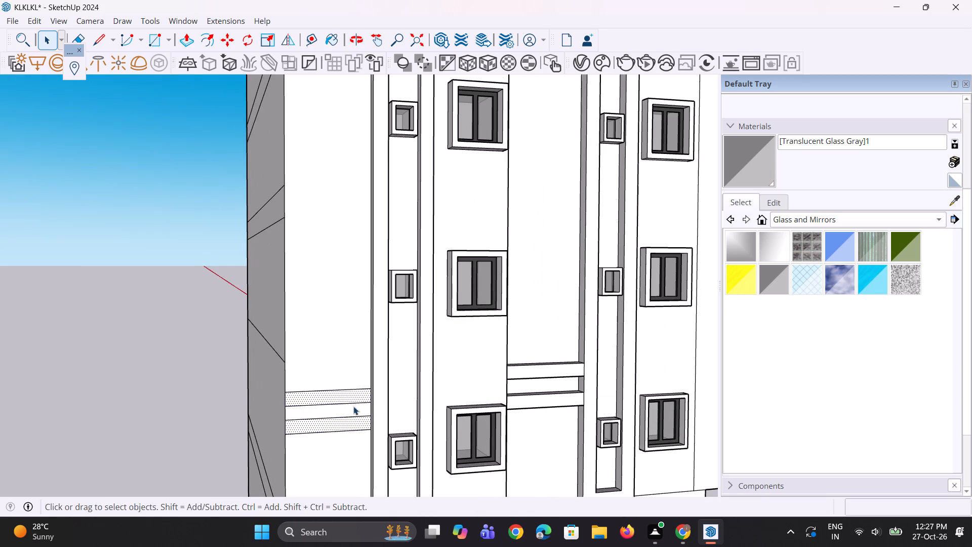
key("m")
left_click(348, 436)
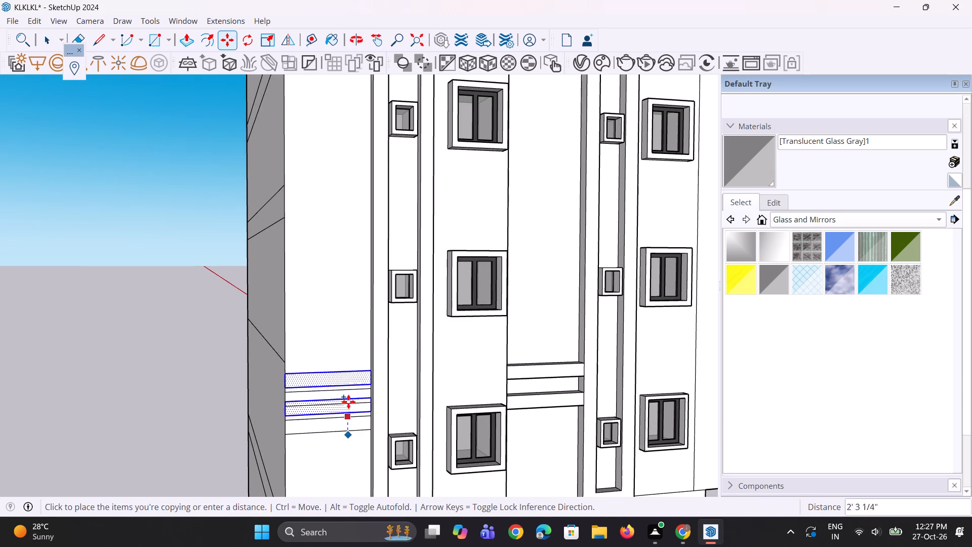
scroll(344, 360, "down", 9)
scroll(340, 199, "up", 3)
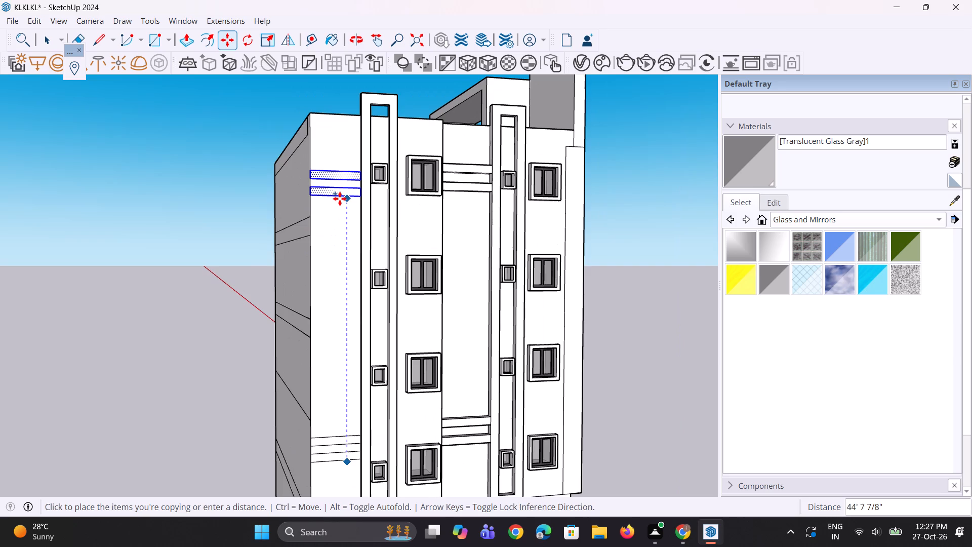
scroll(340, 198, "up", 2)
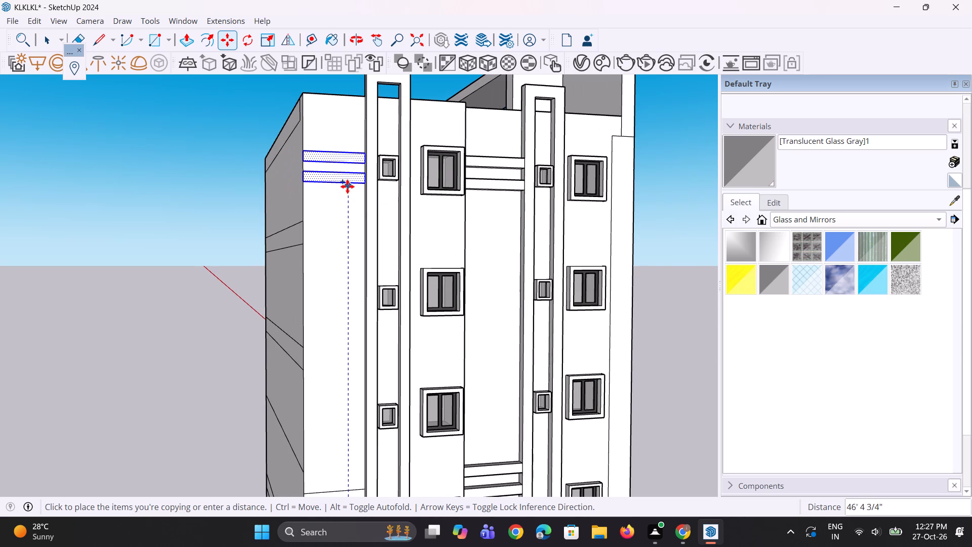
left_click(347, 186)
key("space")
key("space")
left_click(204, 261)
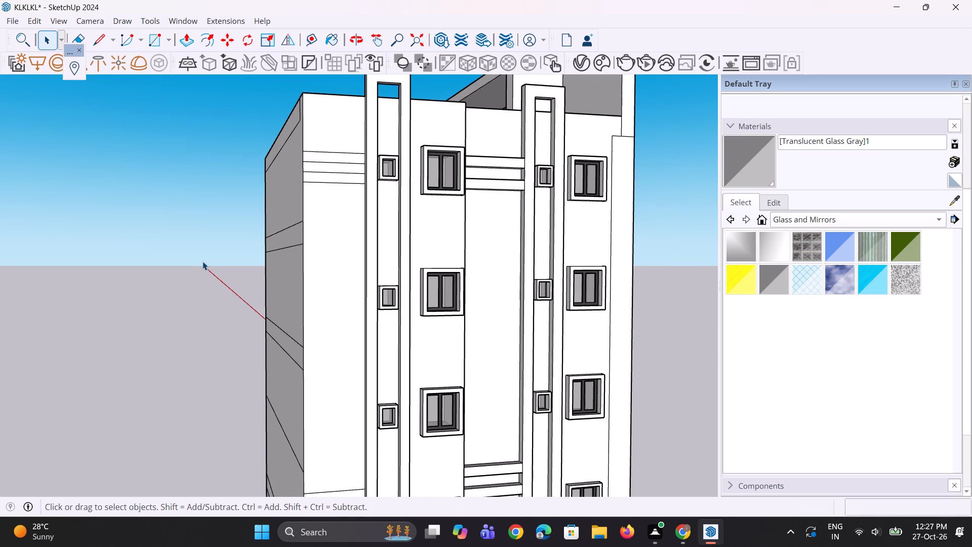
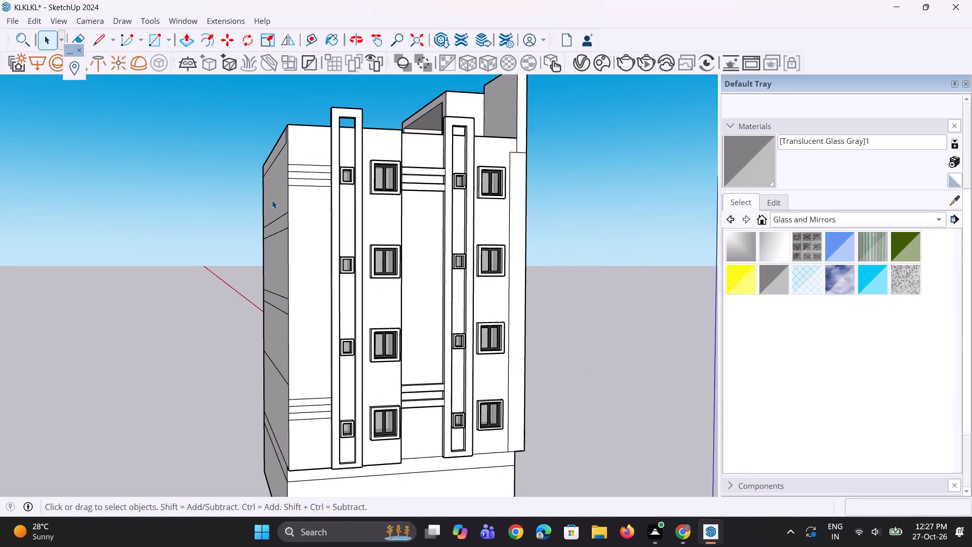
Extrude both topmost horizontal bands on the corner wall section outward, repeating the previous Push/Pull distance.
middle_click_drag(276, 202, 278, 233)
scroll(294, 195, "up", 5)
key("p")
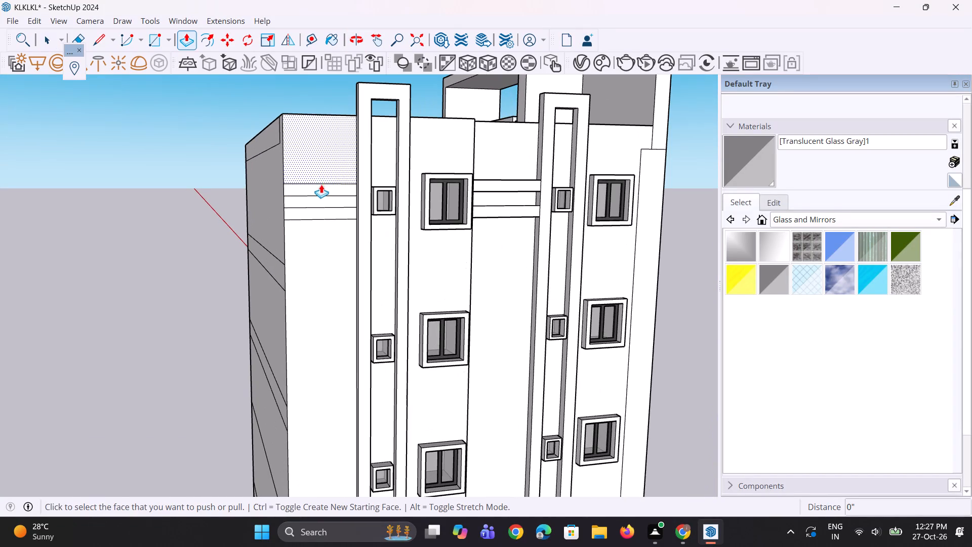
double_click(318, 189)
key("ctrl+z")
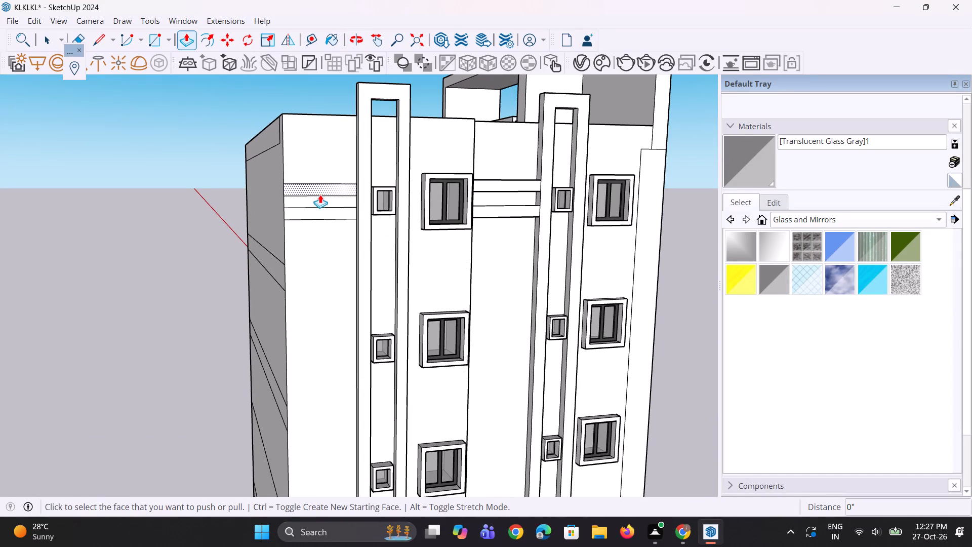
middle_click_drag(337, 196, 396, 218)
double_click(386, 223)
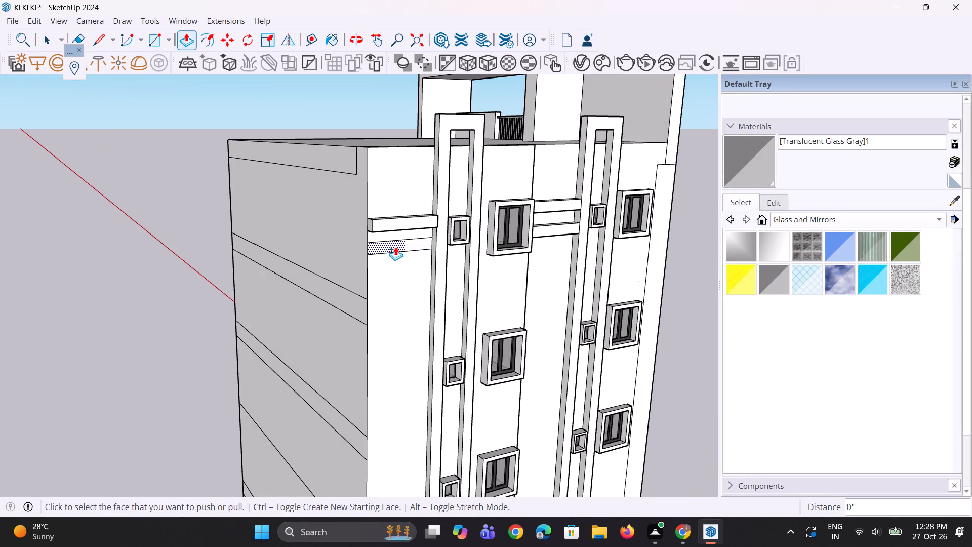
double_click(395, 247)
Push the front faces of both topmost corner bands back toward the wall by about 2 9/16".
scroll(363, 234, "down", 5)
middle_click_drag(410, 235, 238, 249)
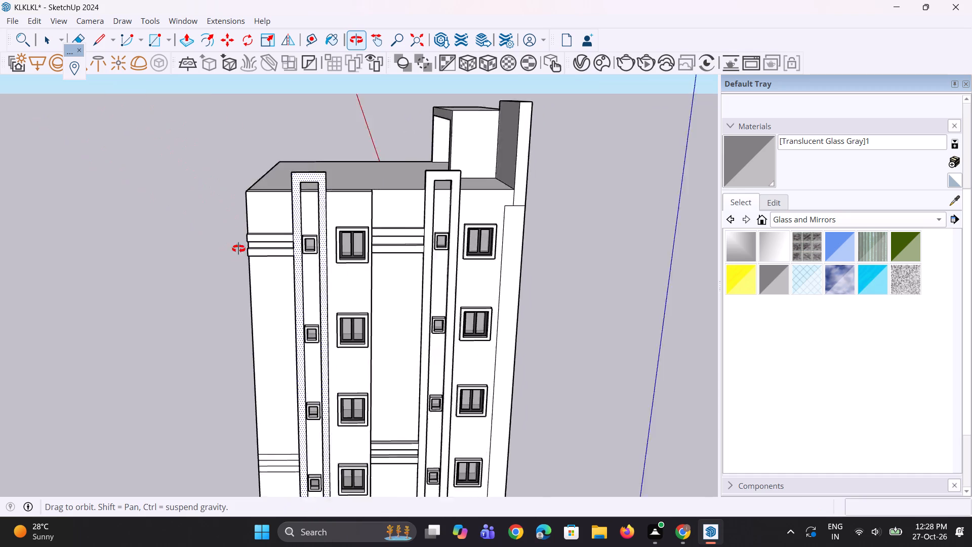
middle_click_drag(238, 249, 173, 253)
scroll(209, 233, "up", 17)
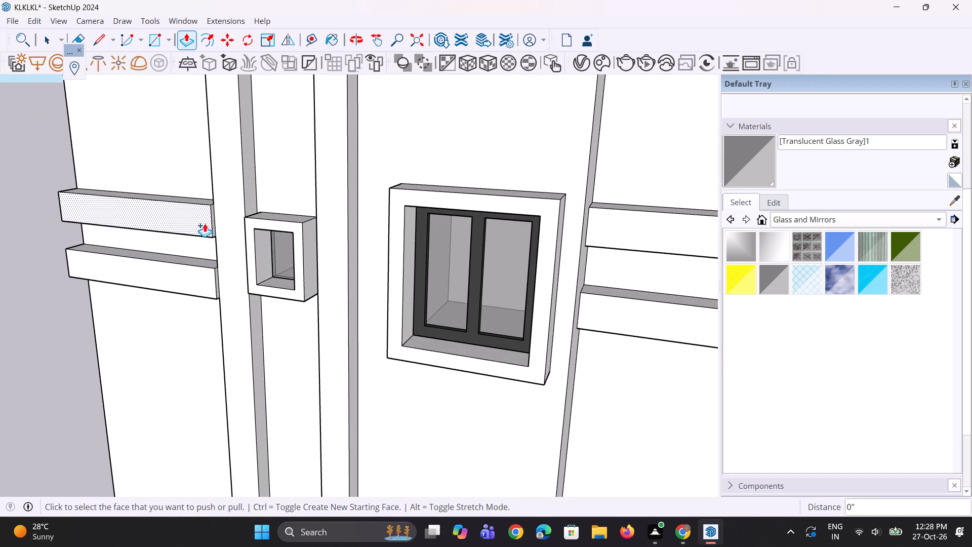
left_click(200, 222)
left_click(223, 236)
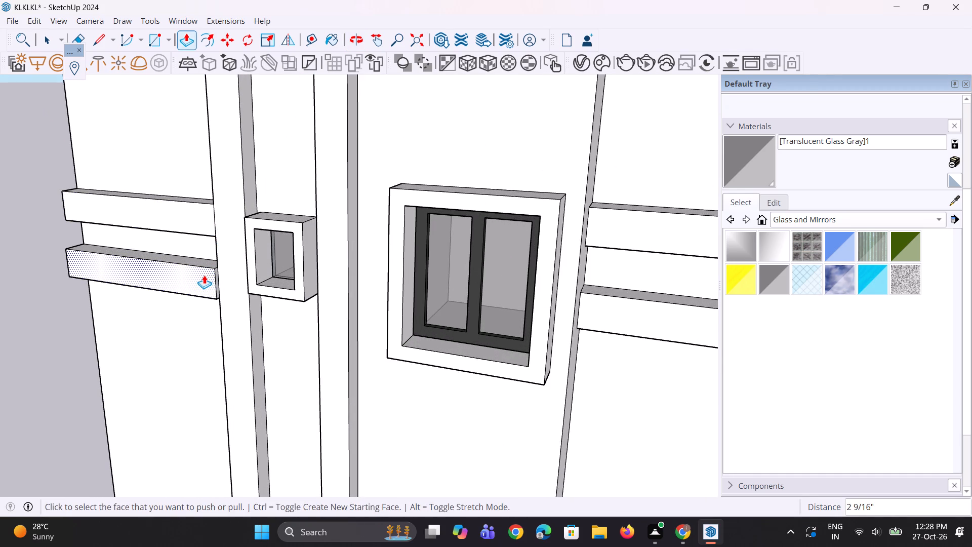
double_click(201, 277)
Extrude the upper band of the corner wall's lower pair outward about 10 15/16".
scroll(217, 225, "down", 14)
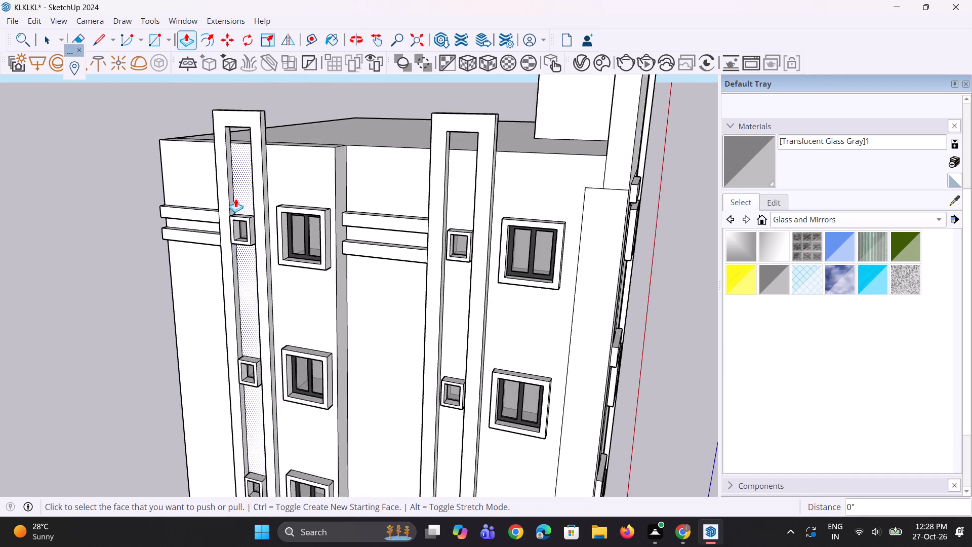
scroll(235, 199, "down", 3)
scroll(217, 390, "up", 10)
left_click(227, 416)
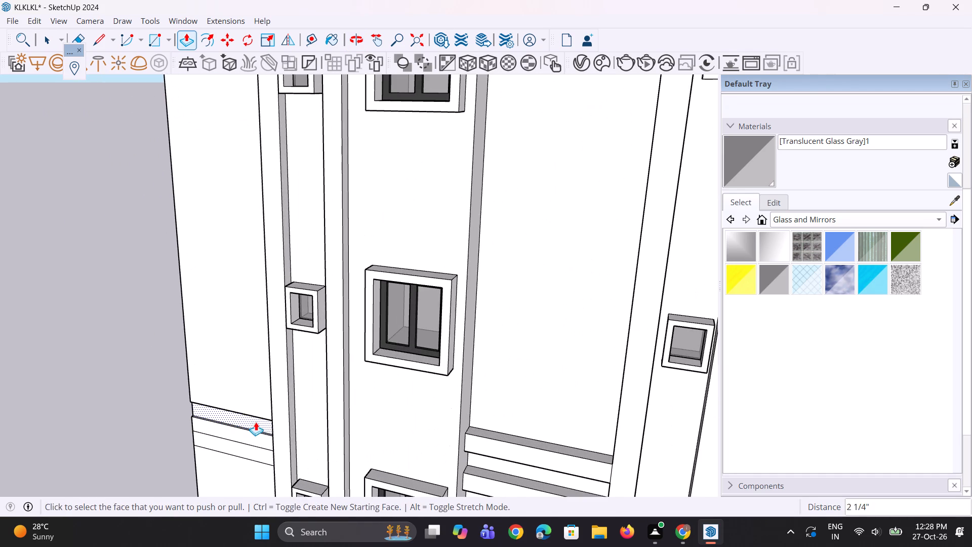
key("ctrl+z")
scroll(237, 338, "down", 4)
scroll(232, 397, "up", 8)
left_click(249, 393)
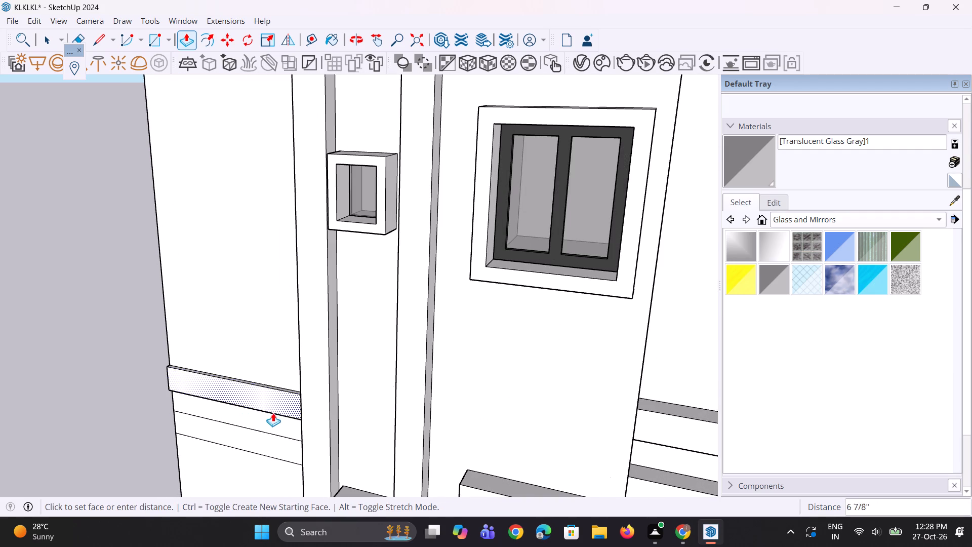
left_click(307, 425)
Extrude the lower band of the same corner pair outward by the same distance.
scroll(311, 344, "down", 4)
middle_click_drag(290, 361, 288, 326)
scroll(269, 332, "up", 1)
scroll(259, 380, "up", 4)
scroll(248, 419, "up", 1)
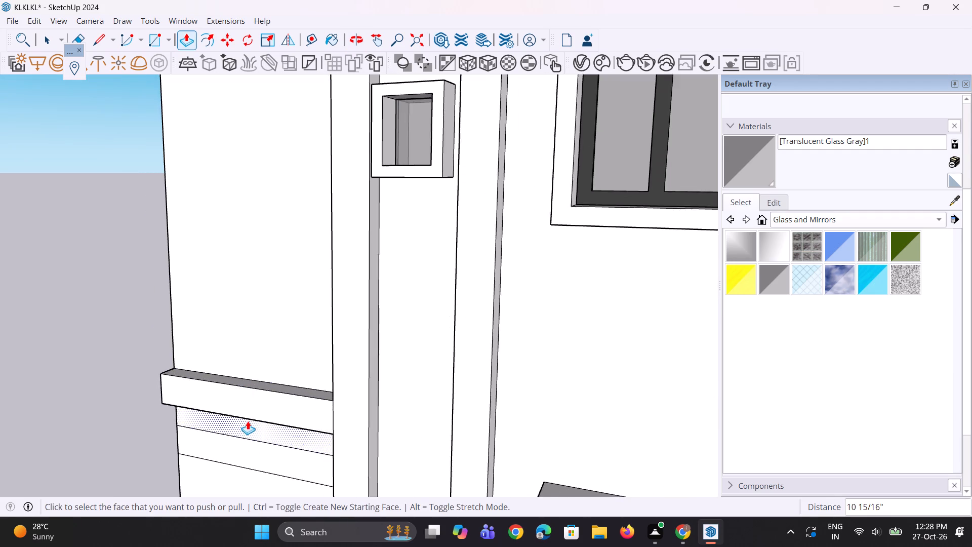
scroll(248, 421, "up", 2)
double_click(226, 472)
Thicken the lower corner pair by raising the upper band's top face about 2 3/4" and extending the lower band's underside equally.
scroll(217, 341, "down", 5)
middle_click_drag(227, 398, 327, 396)
scroll(224, 368, "up", 2)
left_click(222, 374)
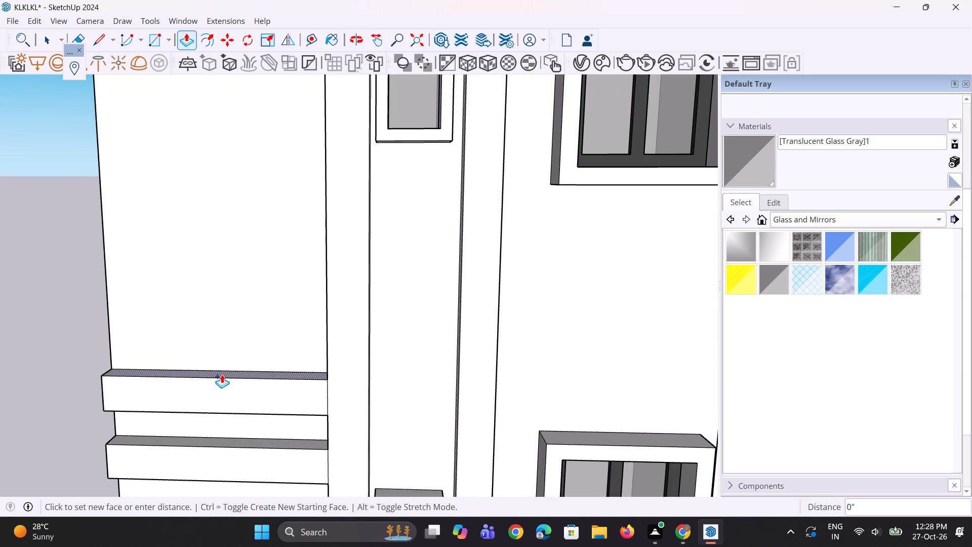
left_click(223, 374)
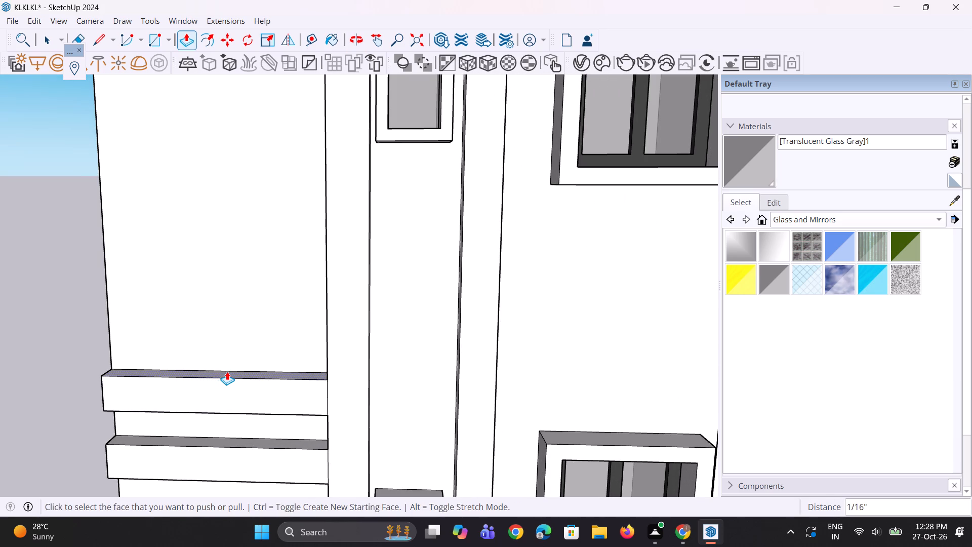
scroll(221, 375, "up", 5)
left_click(221, 375)
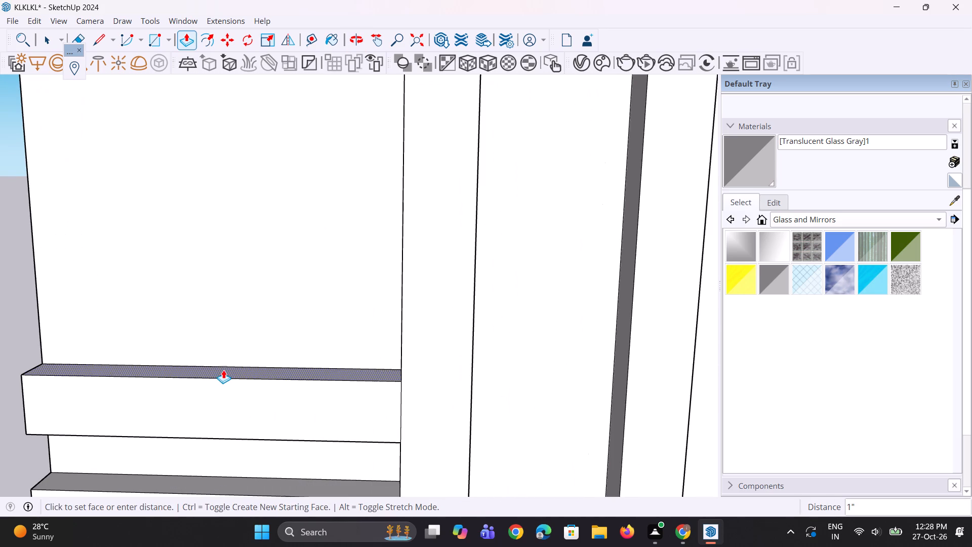
left_click(227, 365)
middle_click_drag(241, 378, 284, 164)
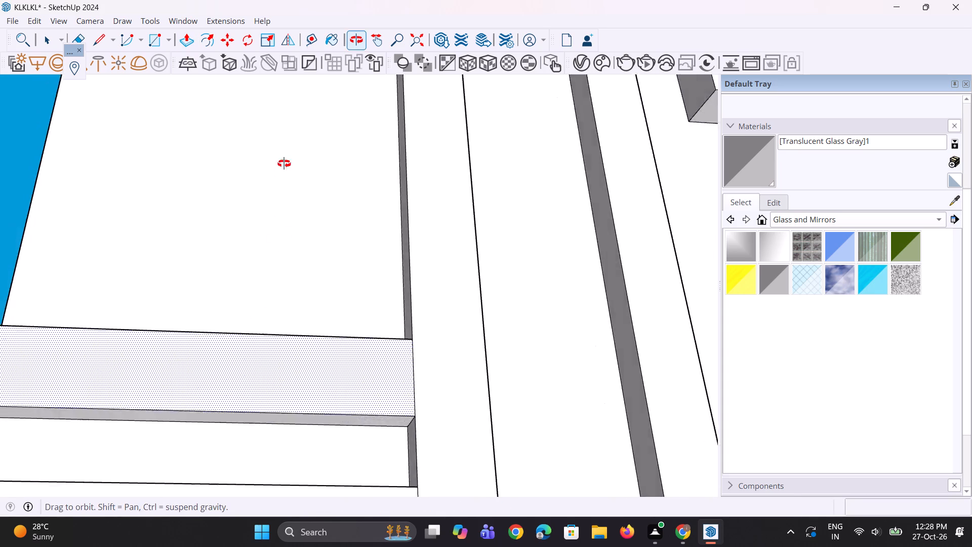
middle_click_drag(284, 164, 284, 160)
scroll(283, 153, "down", 5)
scroll(255, 397, "up", 2)
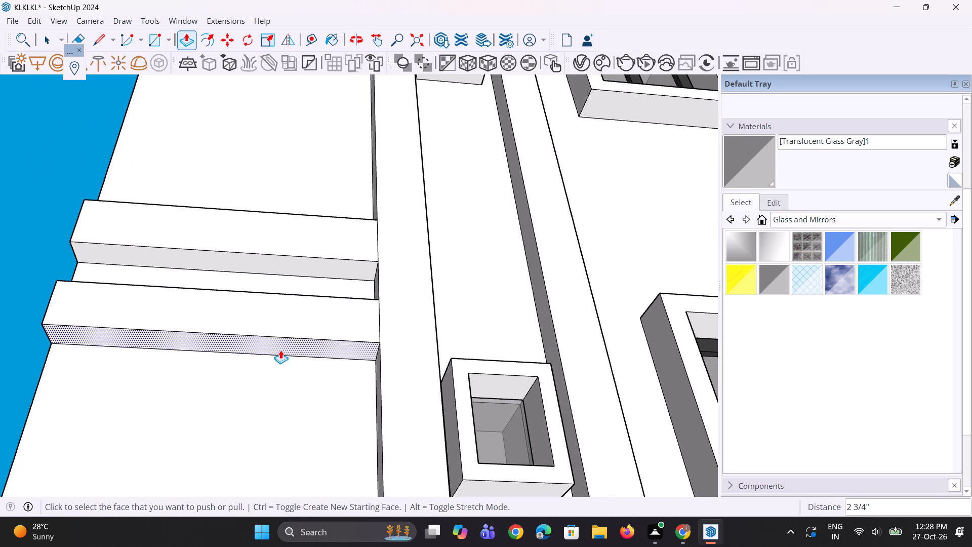
double_click(280, 350)
Thicken the topmost corner pair equally, extending the upper band's top face and the lower band's underside by the same 2 3/4".
scroll(288, 389, "down", 5)
middle_click_drag(428, 296, 394, 415)
scroll(398, 412, "down", 5)
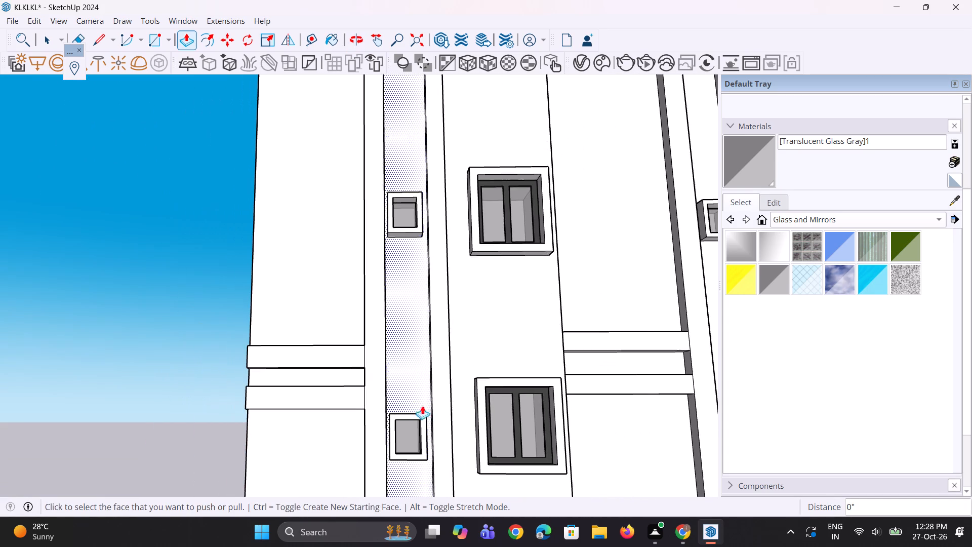
middle_click_drag(248, 352, 347, 450)
scroll(349, 449, "down", 6)
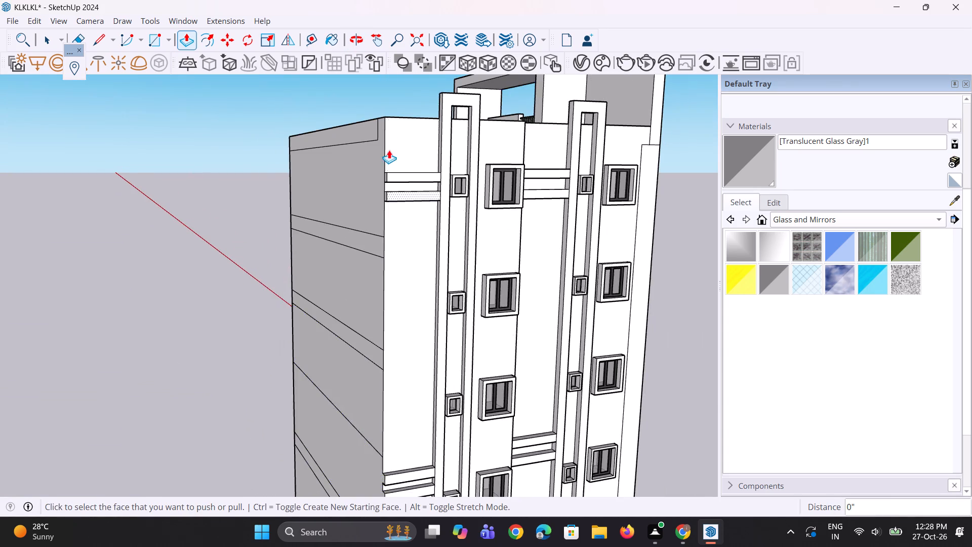
scroll(389, 149, "up", 7)
middle_click_drag(424, 187, 404, 333)
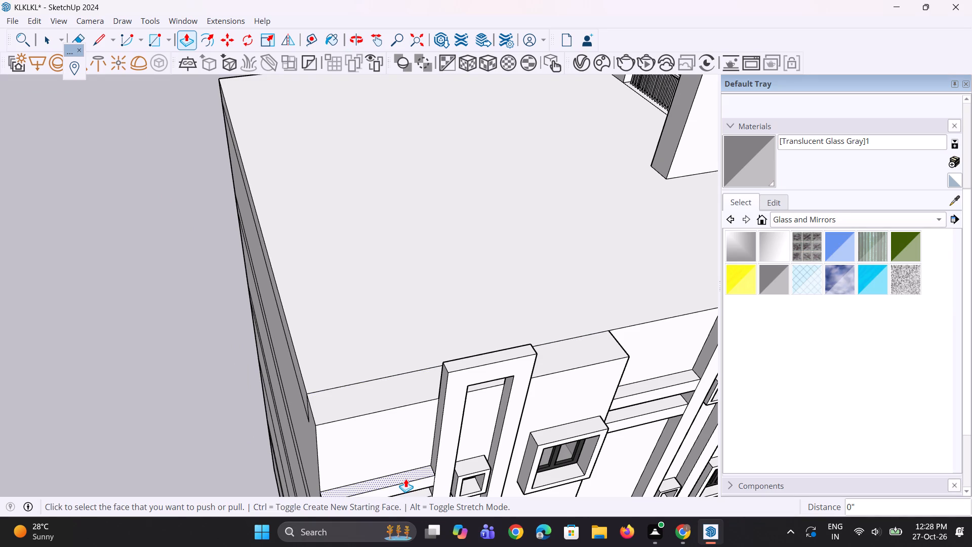
double_click(406, 479)
middle_click_drag(403, 440, 339, 222)
scroll(336, 222, "down", 4)
middle_click_drag(348, 295, 350, 207)
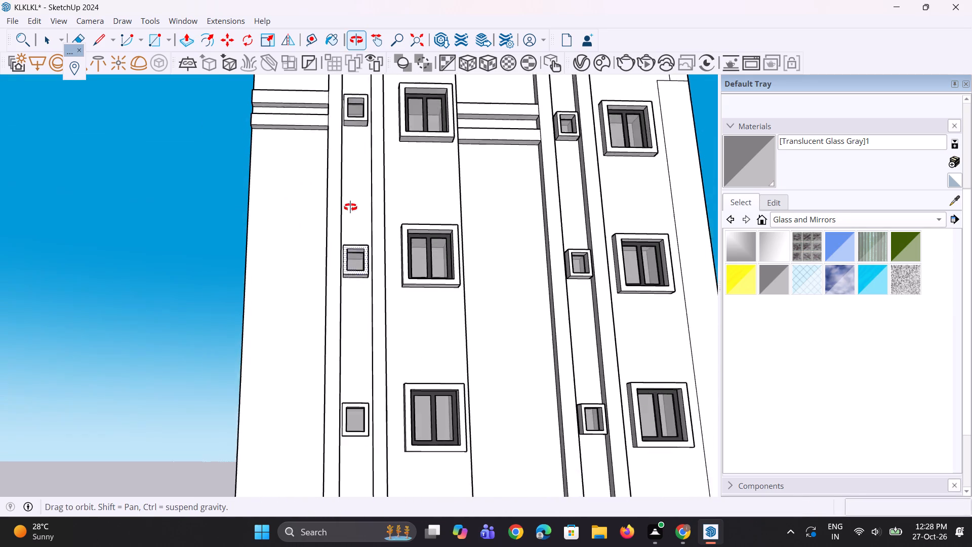
middle_click_drag(350, 207, 352, 191)
scroll(360, 294, "down", 4)
scroll(322, 144, "up", 7)
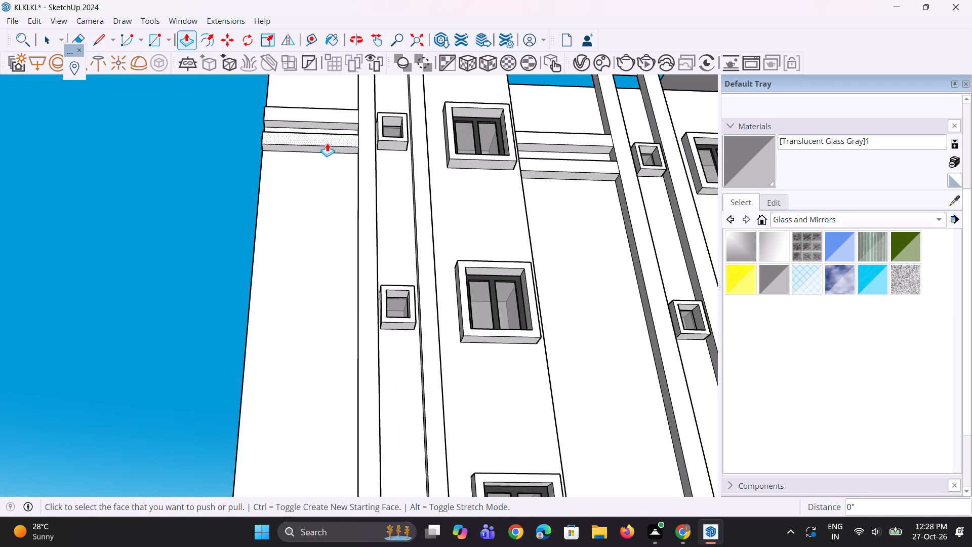
double_click(327, 148)
Extend the top face and underside of the topmost band pair in the recessed bay between the vertical frames by the same distance.
scroll(320, 169, "up", 1)
middle_click_drag(320, 169, 259, 207)
scroll(272, 229, "down", 3)
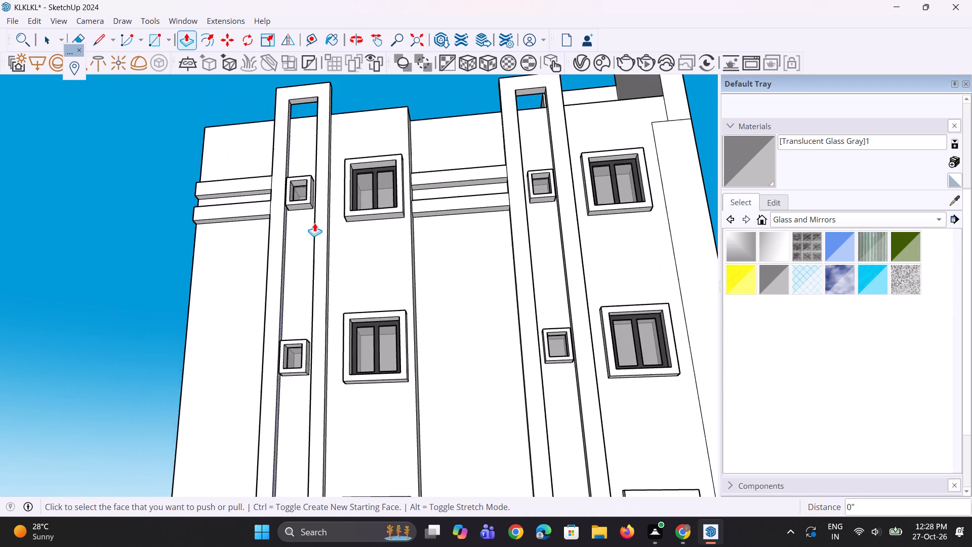
middle_click_drag(447, 186, 445, 367)
scroll(461, 301, "up", 6)
middle_click_drag(438, 378, 437, 421)
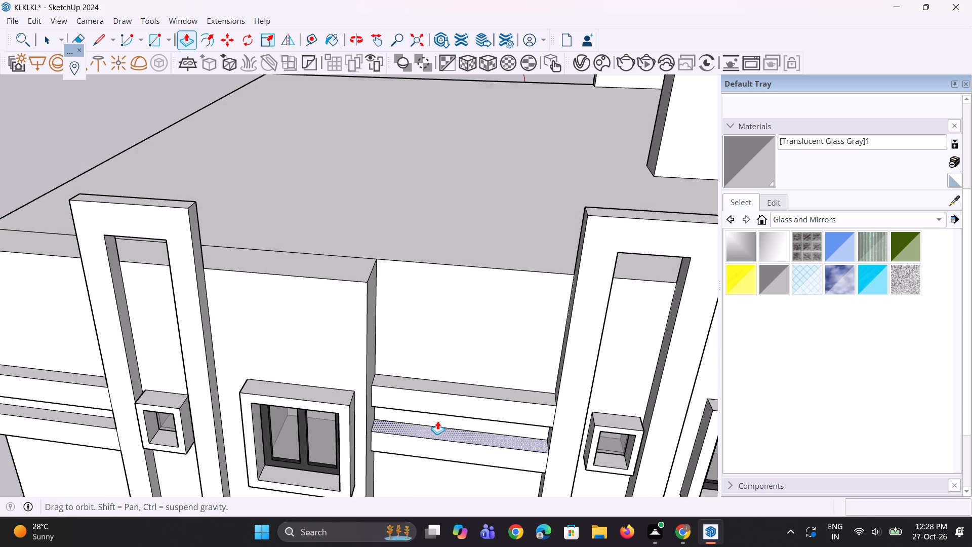
scroll(437, 414, "up", 1)
double_click(447, 393)
scroll(427, 450, "up", 1)
middle_click_drag(433, 430, 432, 242)
scroll(429, 335, "down", 5)
scroll(425, 203, "up", 4)
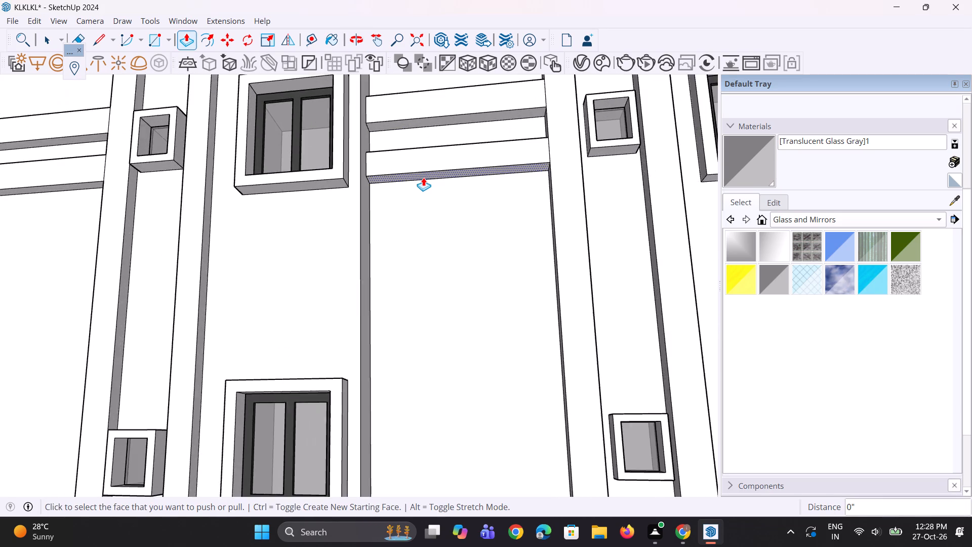
scroll(423, 177, "up", 2)
double_click(423, 177)
Extend the upper band's top face and the lower band's underside of the recessed bay's lower pair by the same distance.
scroll(409, 173, "down", 15)
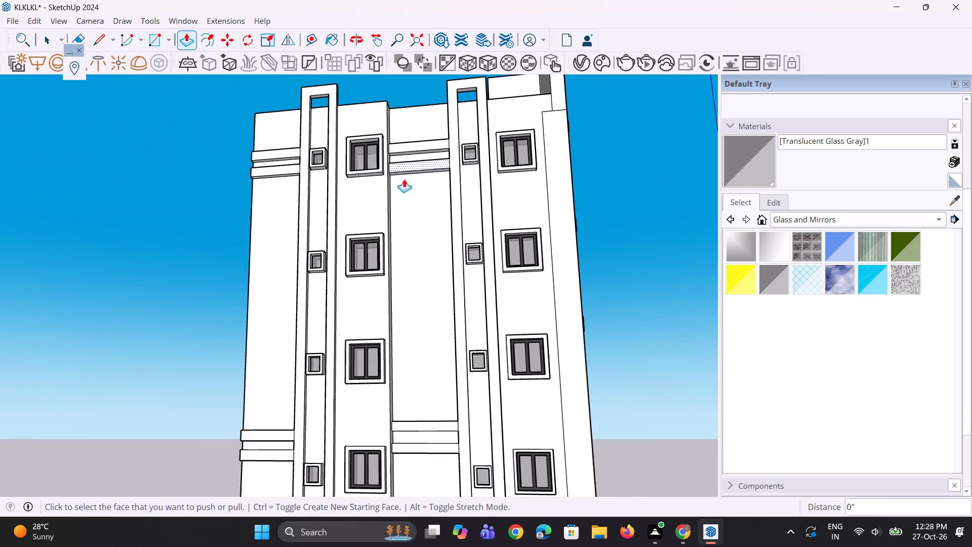
middle_click_drag(409, 278, 402, 331)
scroll(351, 273, "down", 5)
middle_click_drag(371, 374, 379, 412)
scroll(386, 436, "up", 2)
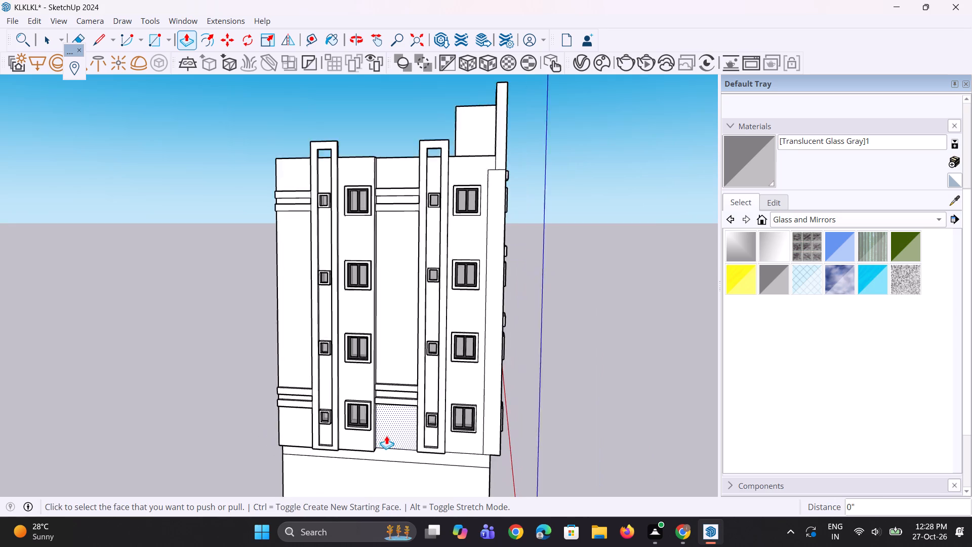
scroll(386, 436, "up", 2)
scroll(406, 378, "up", 7)
middle_click_drag(396, 360, 395, 424)
scroll(395, 427, "up", 7)
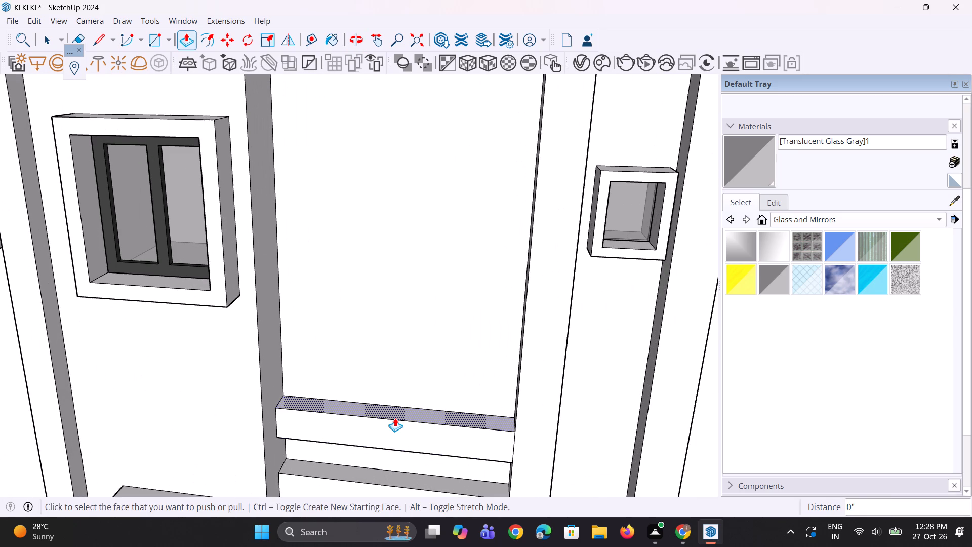
double_click(395, 418)
middle_click_drag(395, 418, 446, 222)
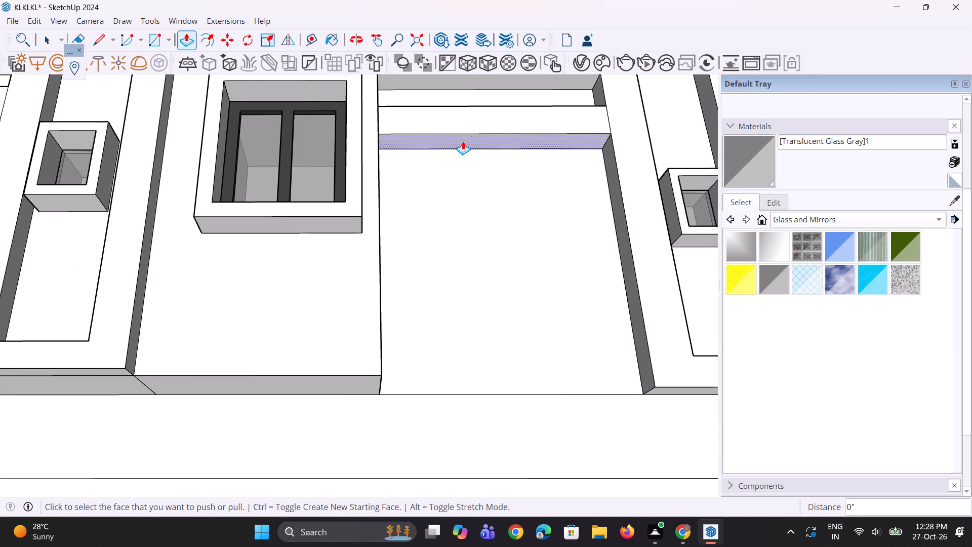
double_click(463, 141)
scroll(399, 220, "down", 4)
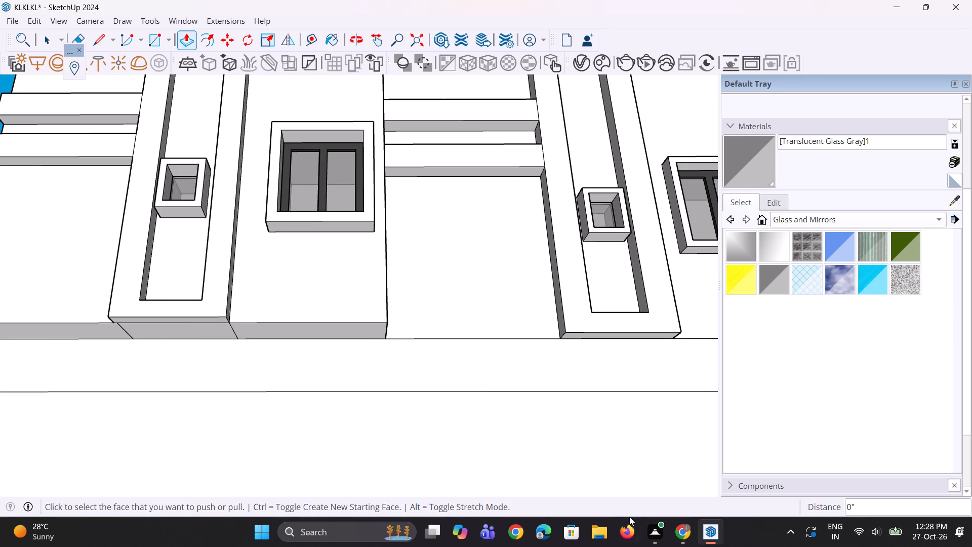
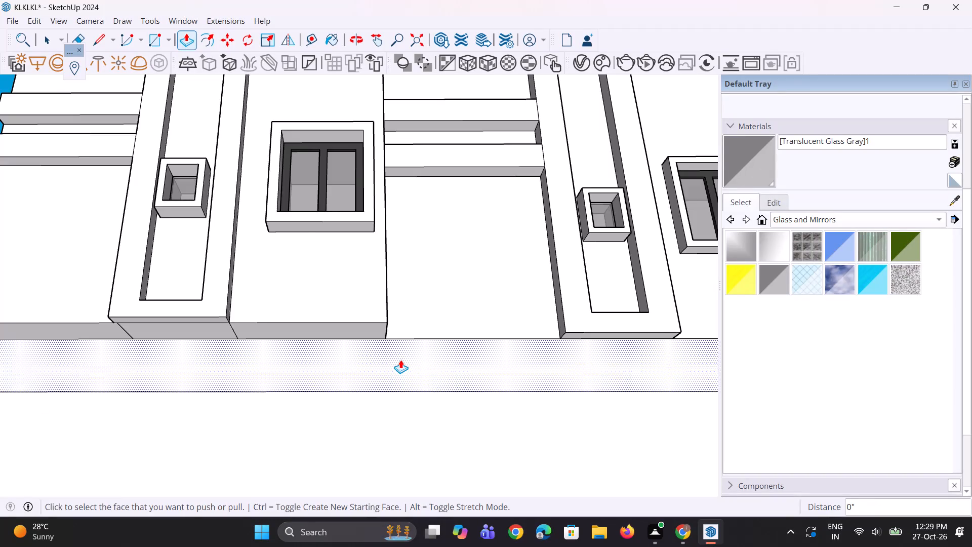
Review the thickened horizontal band pairs on the facade from the front and around the building's corner.
key("space")
key("space")
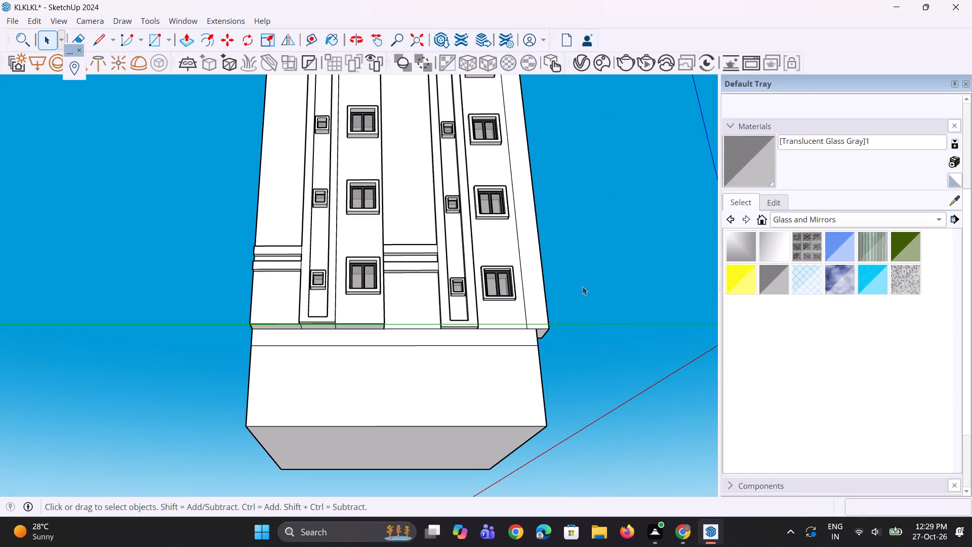
left_click(586, 278)
key("space")
middle_click_drag(394, 276, 392, 343)
scroll(391, 342, "down", 5)
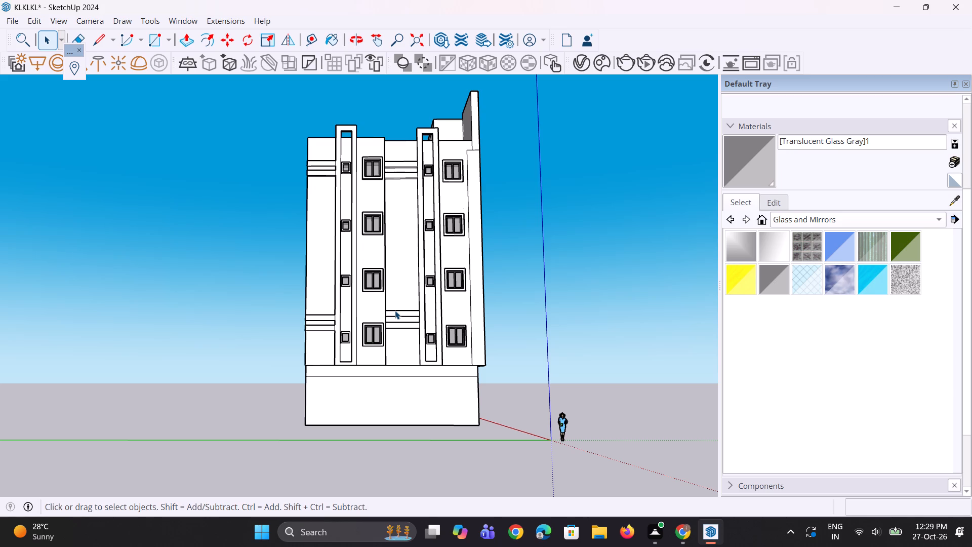
middle_click_drag(354, 285, 324, 355)
scroll(324, 355, "down", 1)
scroll(384, 272, "up", 7)
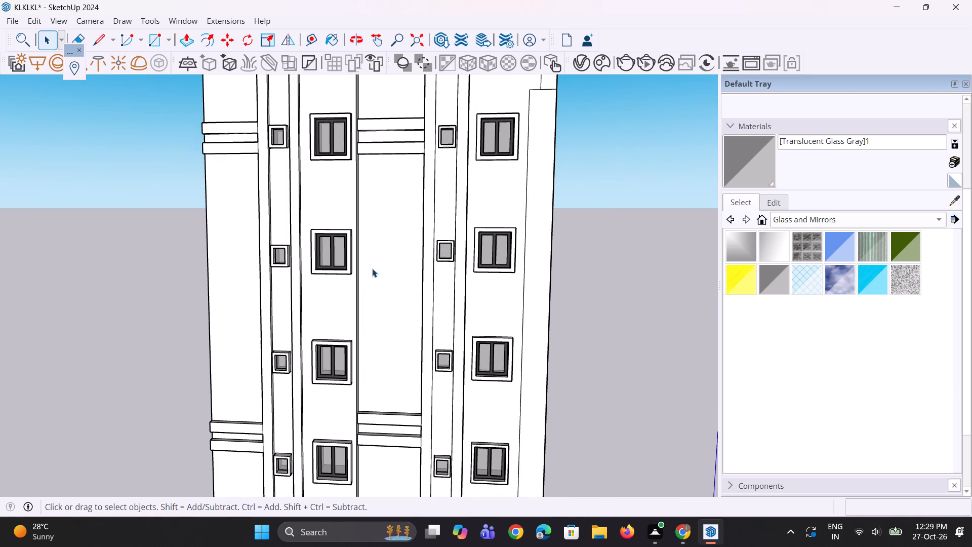
middle_click_drag(364, 273, 317, 275)
scroll(313, 277, "up", 1)
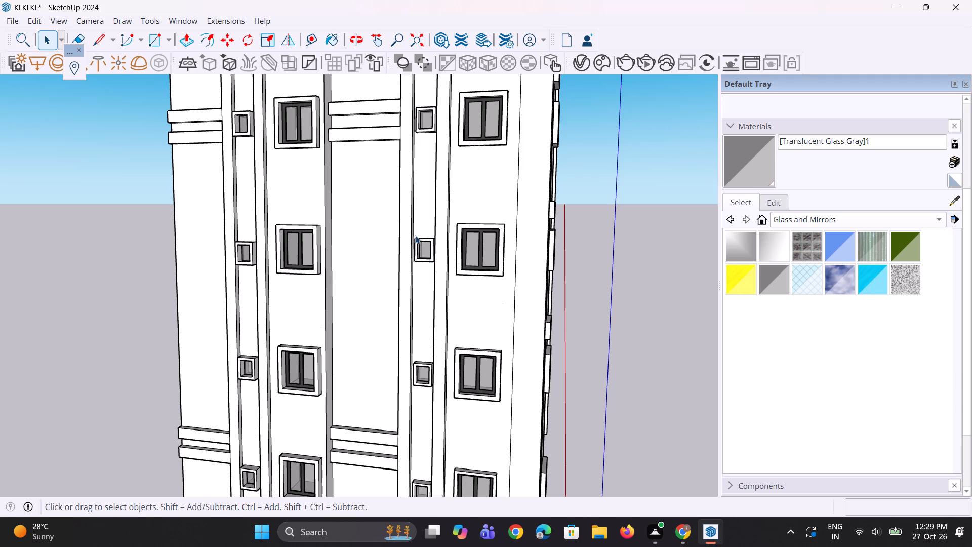
scroll(404, 242, "down", 3)
middle_click_drag(395, 239, 334, 244)
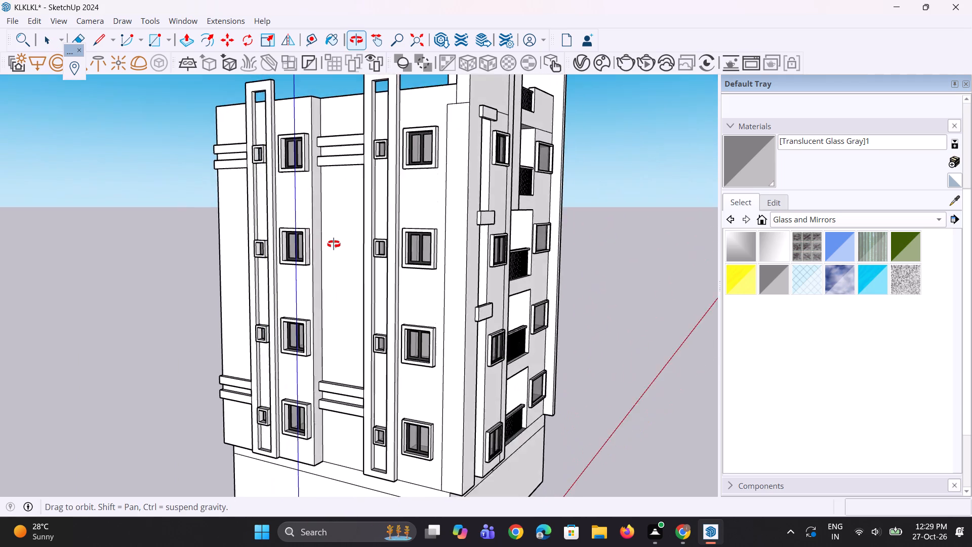
middle_click_drag(334, 244, 364, 264)
Copy the wall's top front edges on both sides of the first vertical frame 5" down the facade.
scroll(299, 21, "up", 7)
middle_click_drag(283, 118, 378, 215)
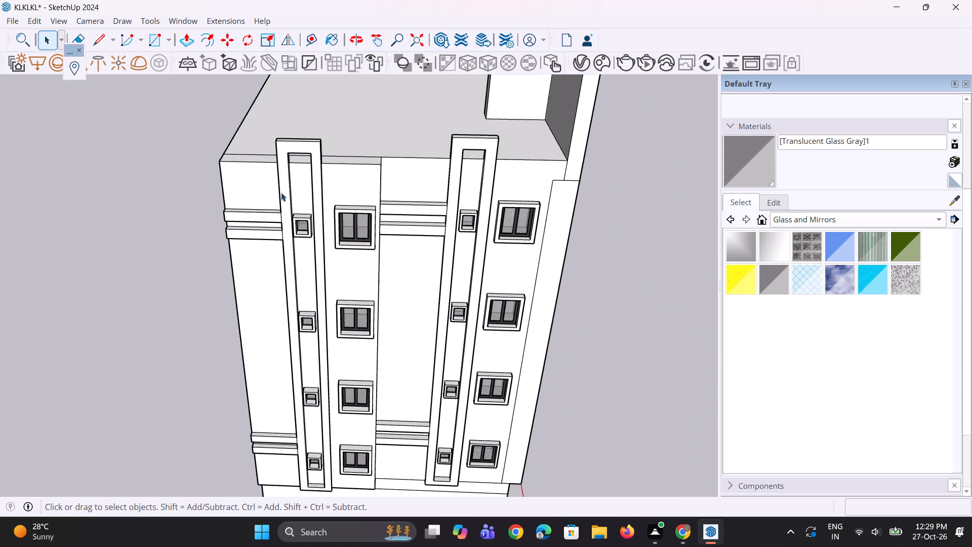
scroll(269, 186, "up", 6)
left_click(264, 148)
scroll(255, 155, "up", 2)
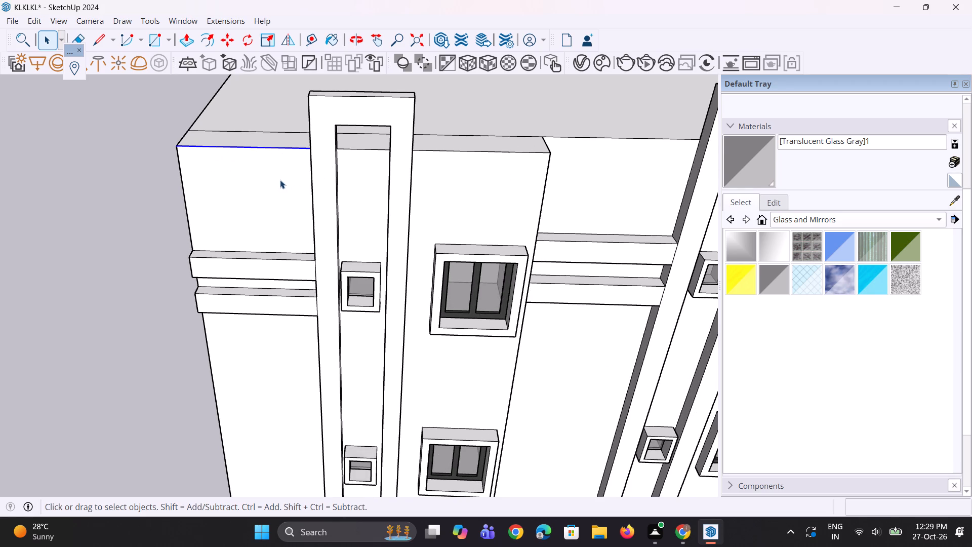
key("comma")
scroll(211, 152, "up", 2)
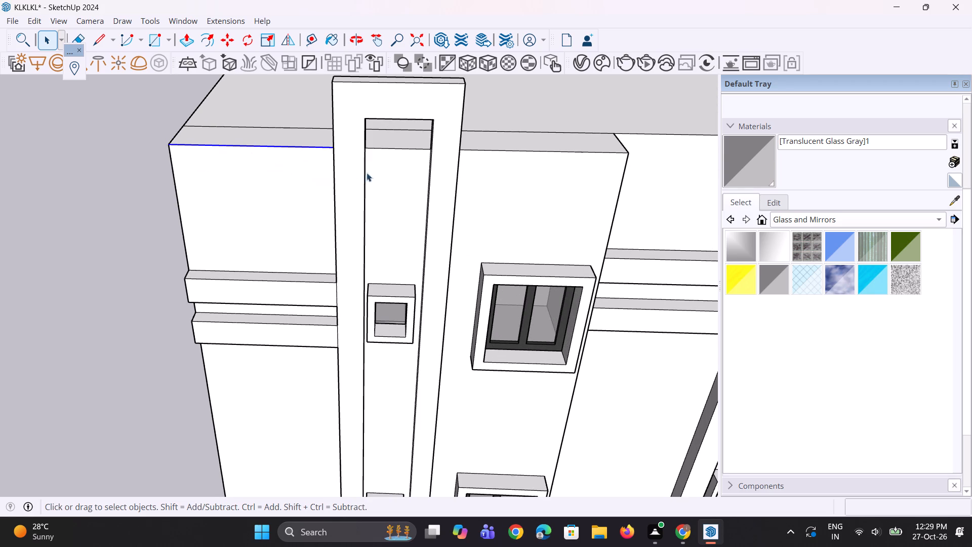
left_click(484, 151, "ctrl")
scroll(477, 155, "up", 2)
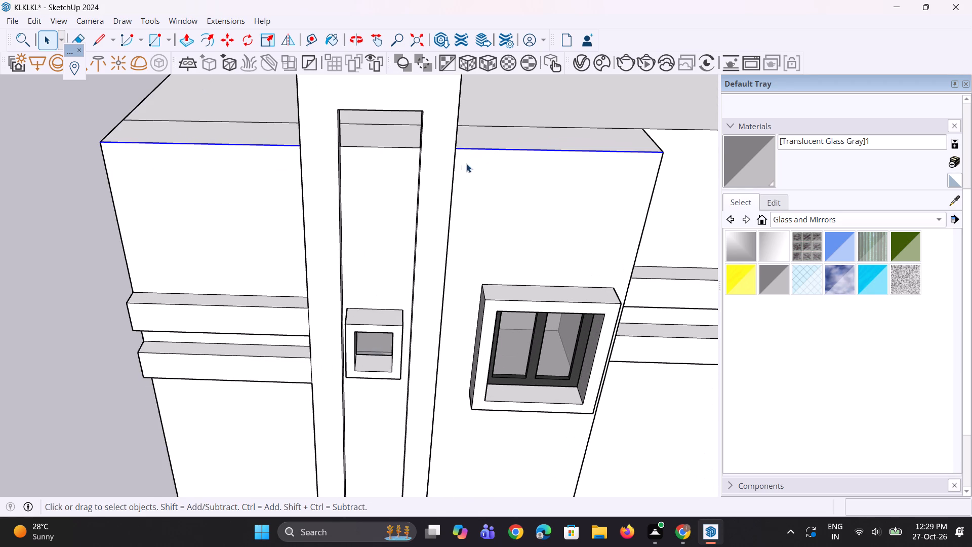
key("m")
scroll(653, 128, "up", 2)
left_click(663, 158)
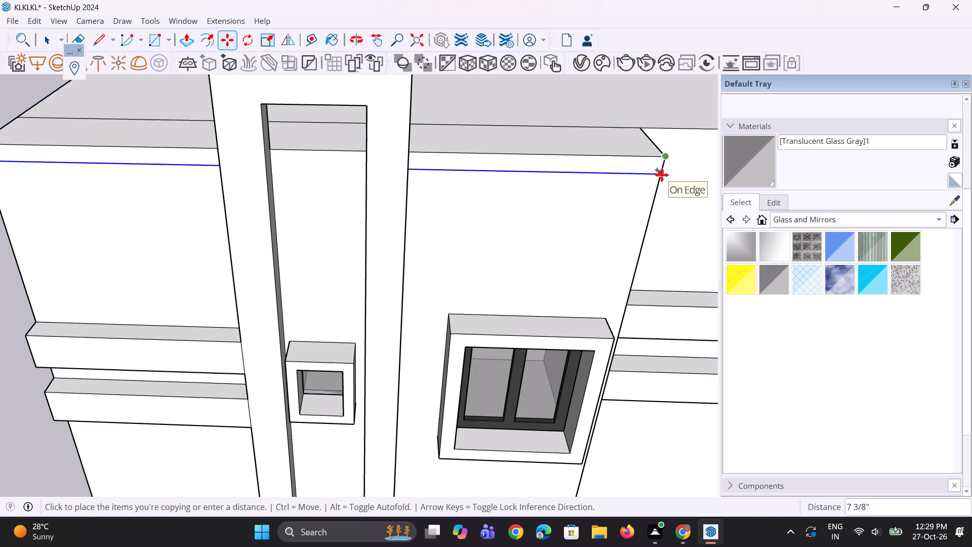
type("5\"")
key("shift+Return")
Extrude the narrow top strips on both sides of the first vertical frame outward about 4 13/16".
middle_click_drag(644, 181, 590, 192)
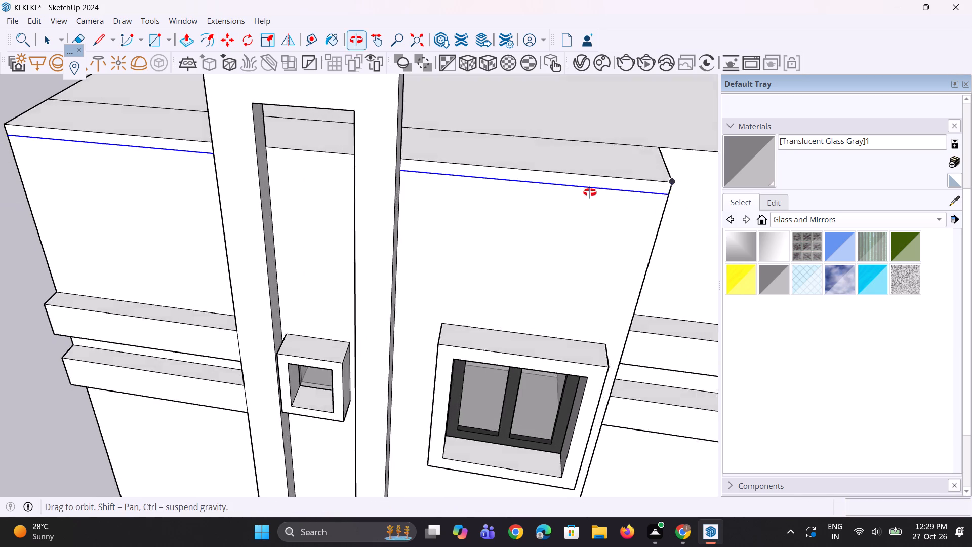
middle_click_drag(590, 192, 519, 193)
scroll(618, 231, "up", 3)
key("p")
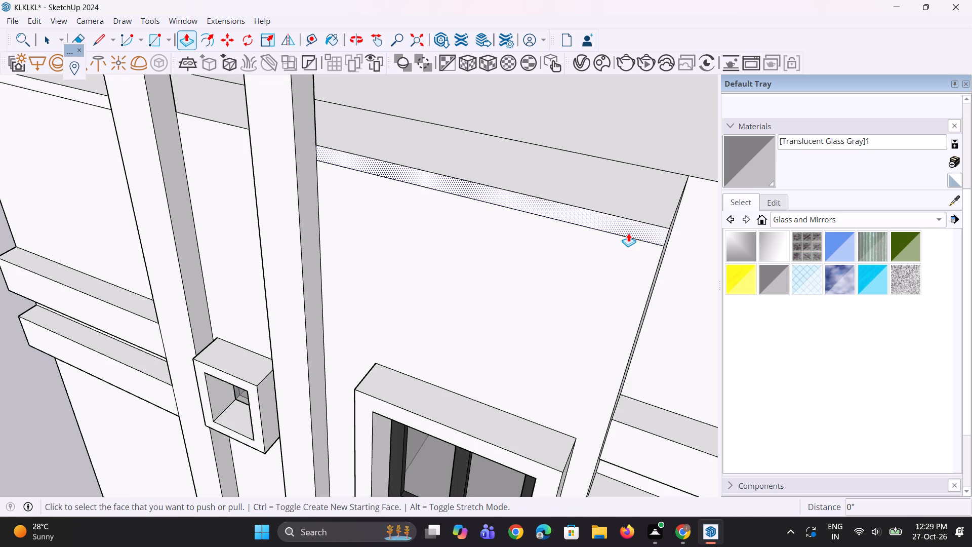
left_click(628, 233)
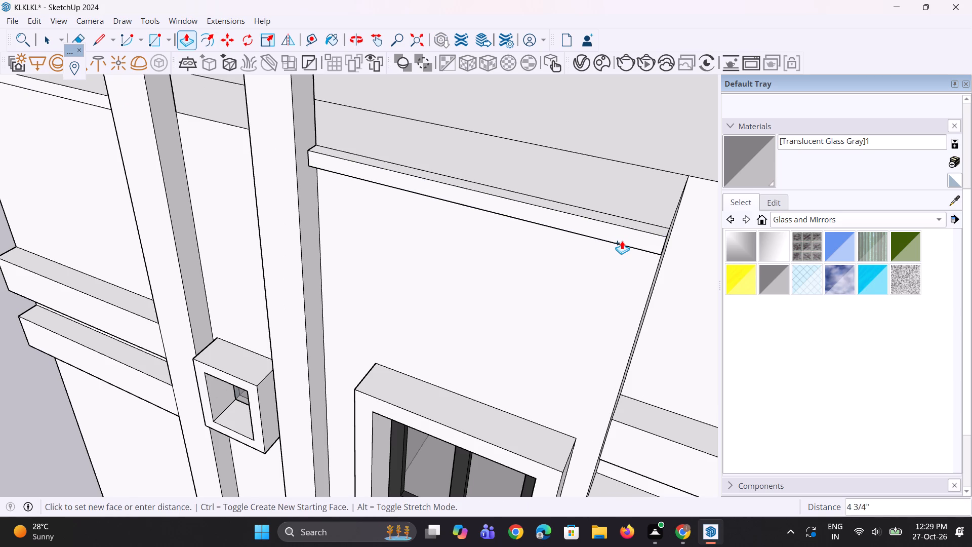
left_click(622, 241)
middle_click_drag(461, 249, 517, 240)
scroll(88, 194, "up", 1)
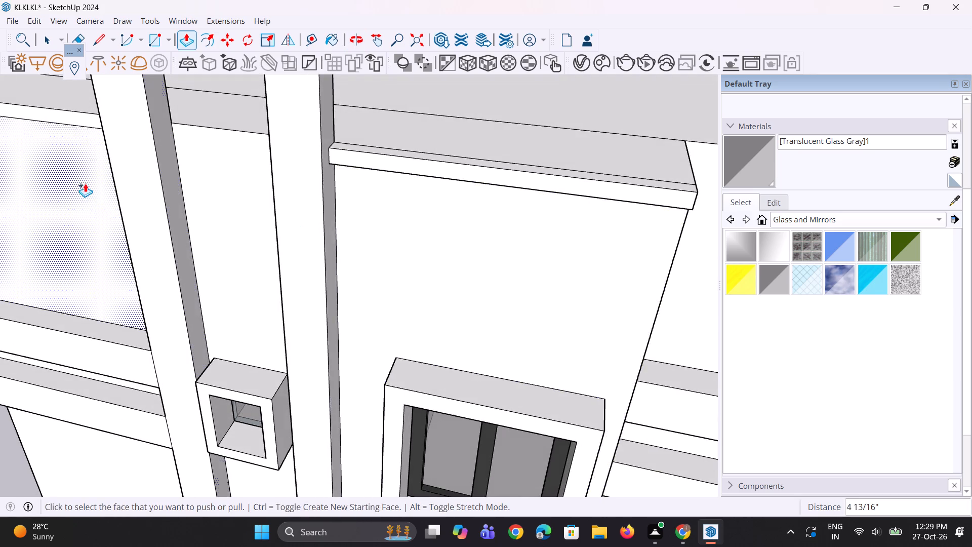
double_click(81, 117)
Extend the roof-edge band's end face about 3 5/8" past the wall corner beside the recessed bay.
middle_click_drag(98, 181, 213, 181)
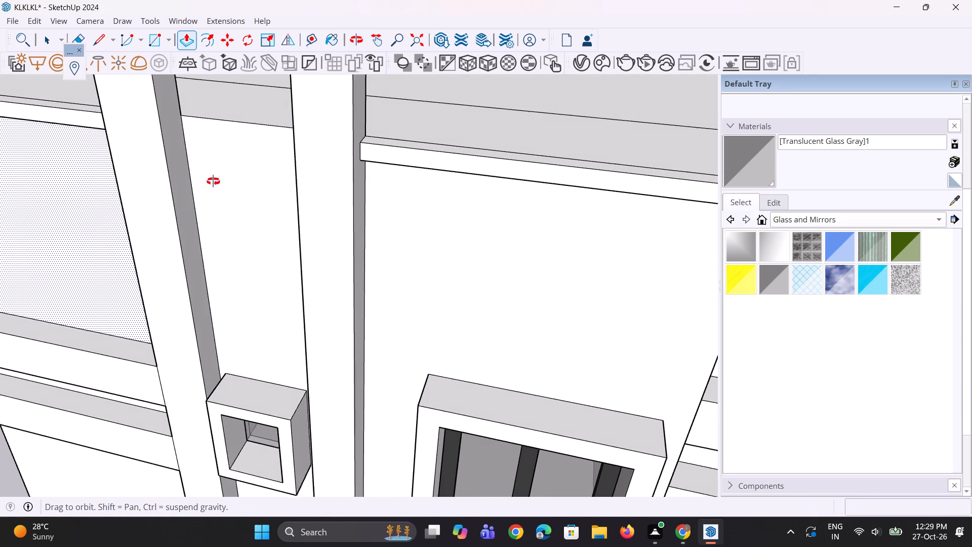
middle_click_drag(213, 181, 434, 183)
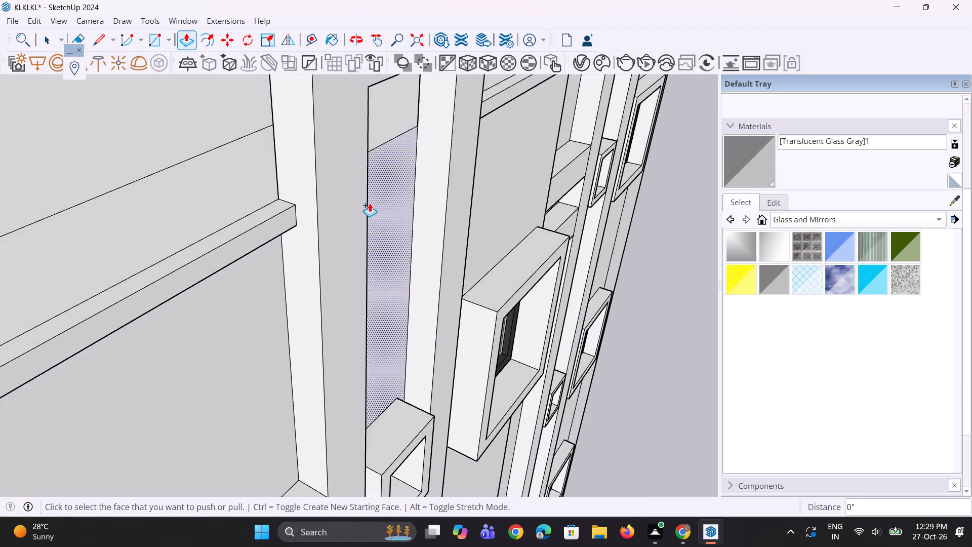
scroll(295, 203, "up", 4)
middle_click_drag(262, 190, 66, 92)
scroll(214, 182, "down", 7)
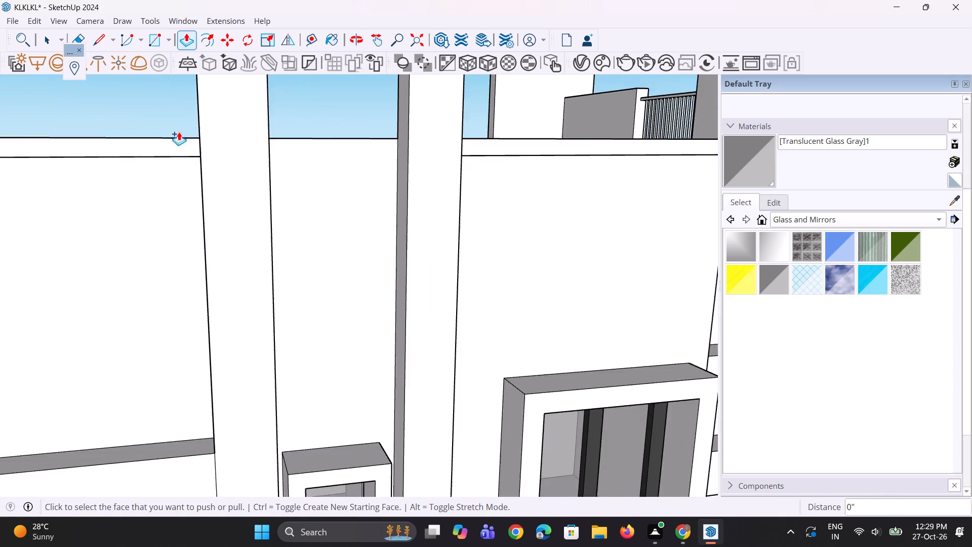
scroll(179, 132, "down", 3)
middle_click_drag(422, 100, 233, 169)
scroll(110, 205, "up", 3)
scroll(61, 239, "up", 2)
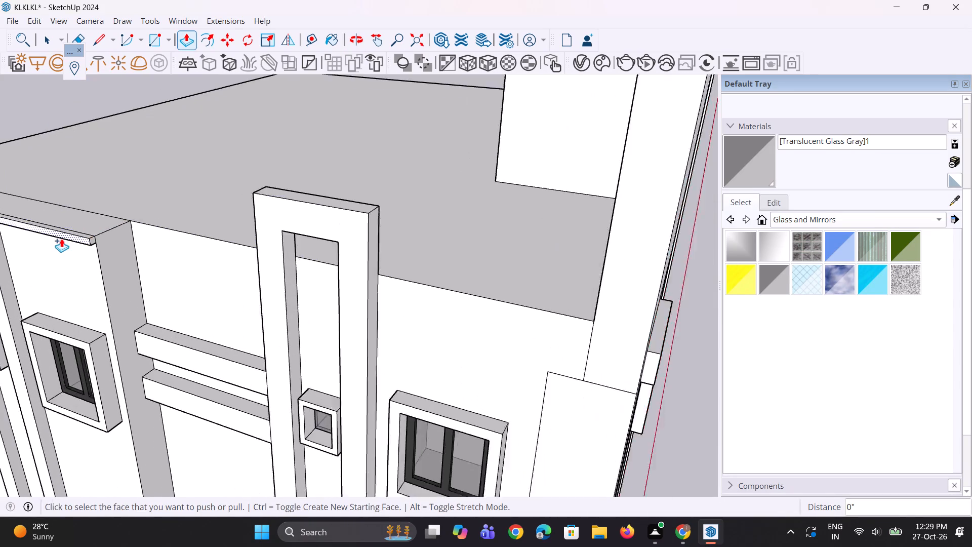
scroll(61, 239, "up", 1)
middle_click_drag(172, 243, 200, 230)
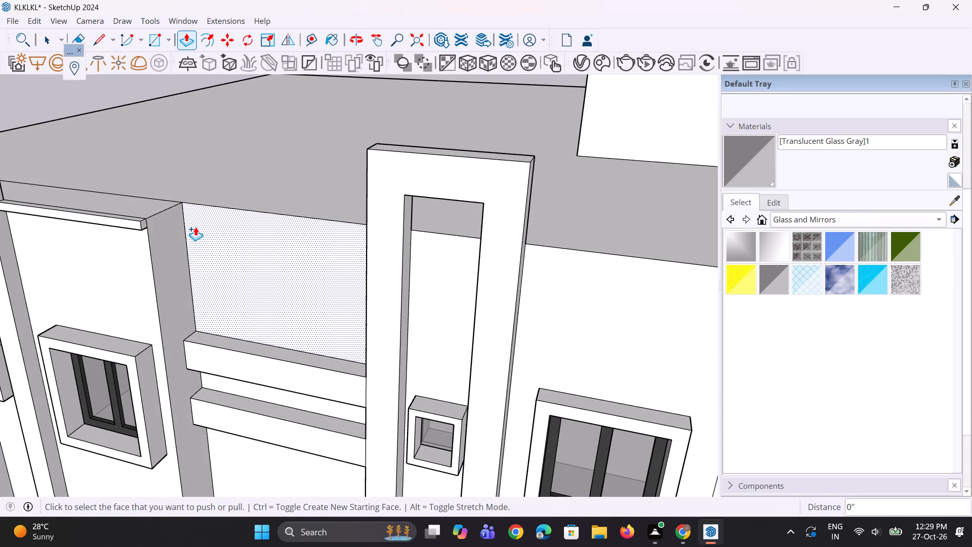
scroll(144, 213, "up", 2)
middle_click_drag(159, 226, 139, 240)
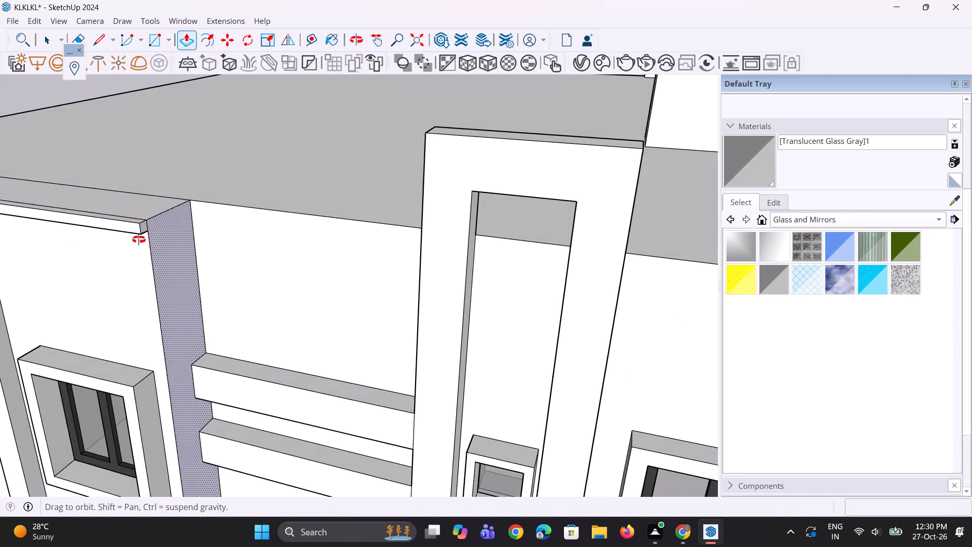
middle_click_drag(139, 240, 0, 163)
scroll(299, 186, "up", 1)
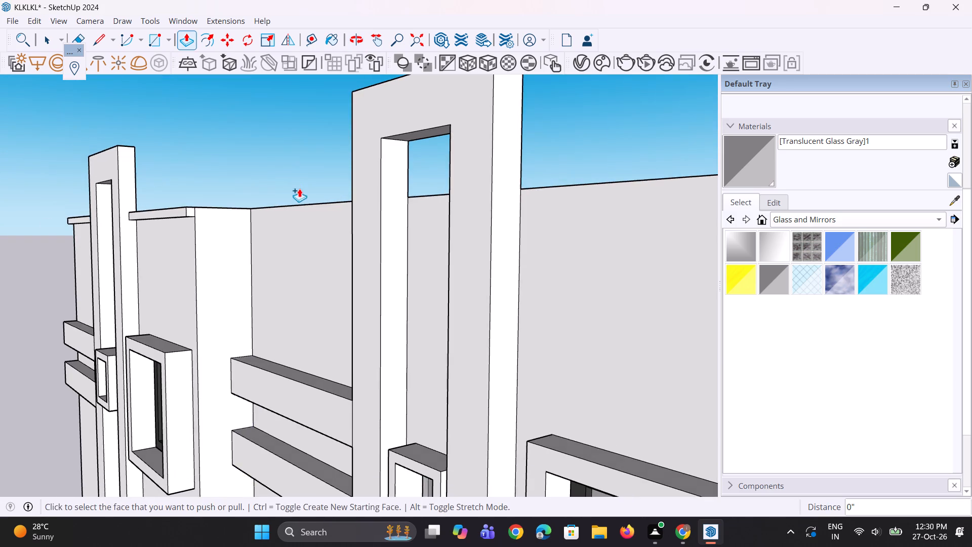
scroll(299, 188, "up", 1)
middle_click_drag(280, 191, 50, 268)
scroll(83, 227, "up", 4)
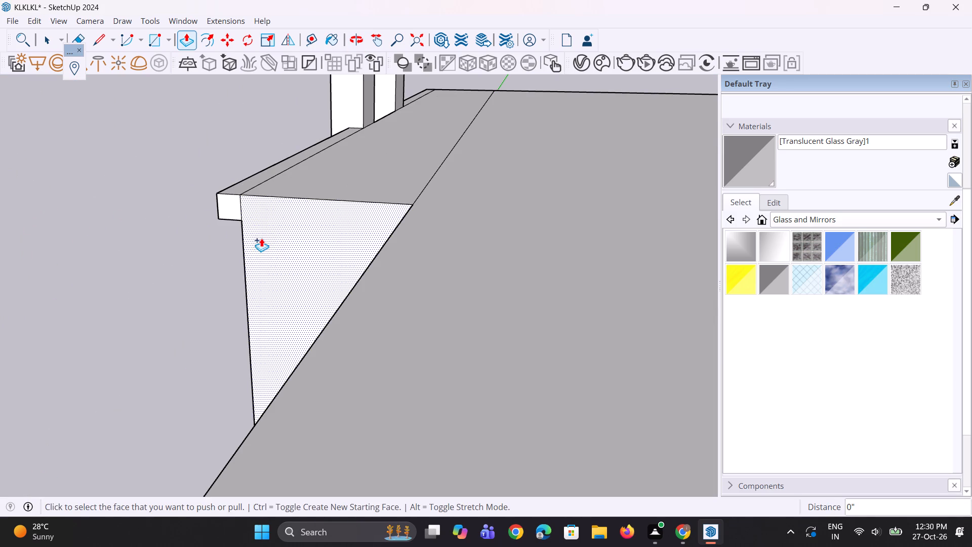
left_click(226, 209)
left_click(222, 219)
Wrap the roof-edge band around the corner by extruding its inner side face along the return wall to the recessed bay.
middle_click_drag(267, 220, 217, 239)
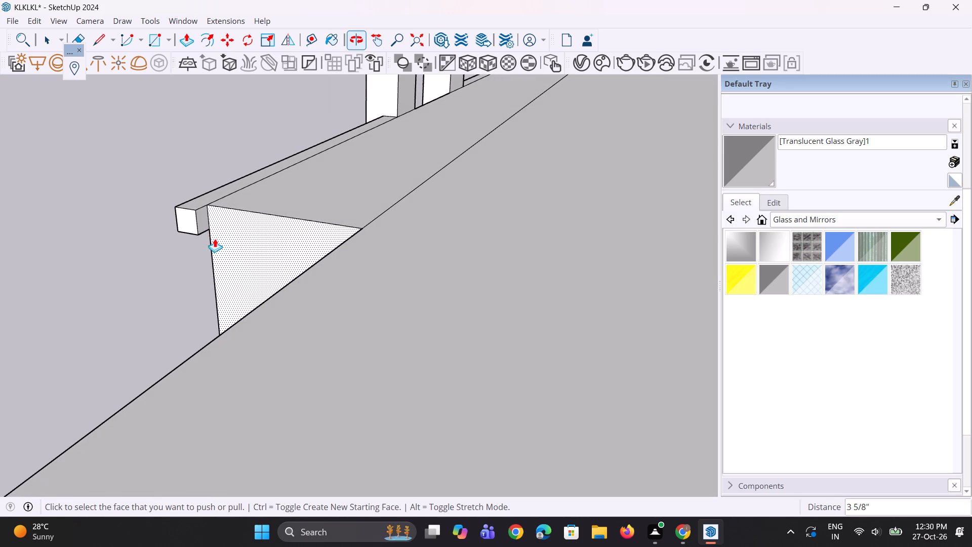
left_click(201, 223)
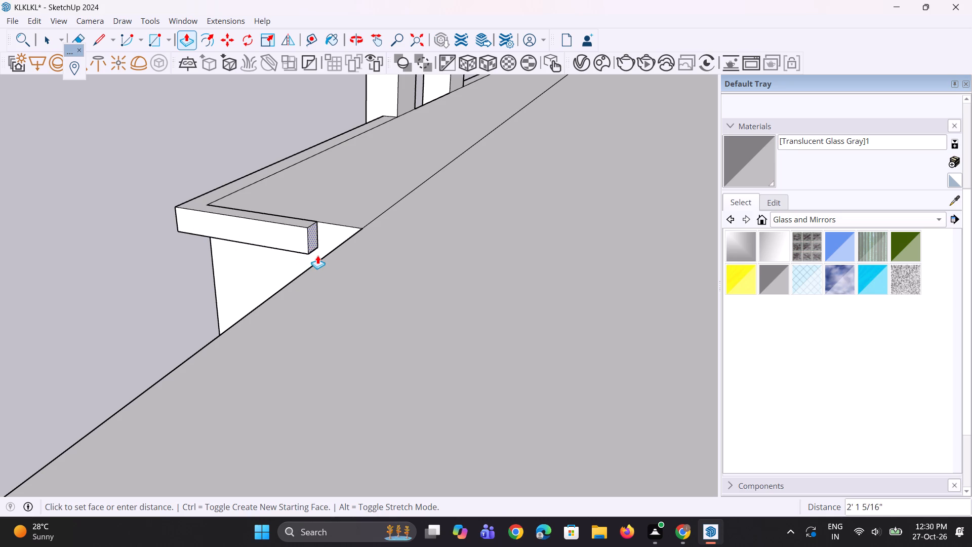
left_click(321, 255)
Thicken the band's return by pulling its outer side face about 1 3/8" further from the wall.
middle_click_drag(274, 301, 647, 311)
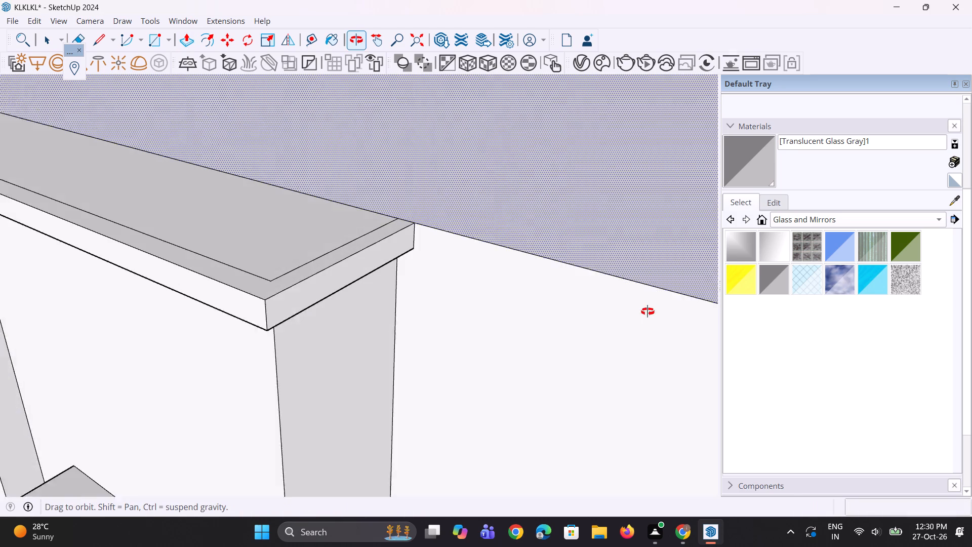
middle_click_drag(647, 311, 643, 307)
scroll(443, 269, "up", 1)
left_click(379, 257)
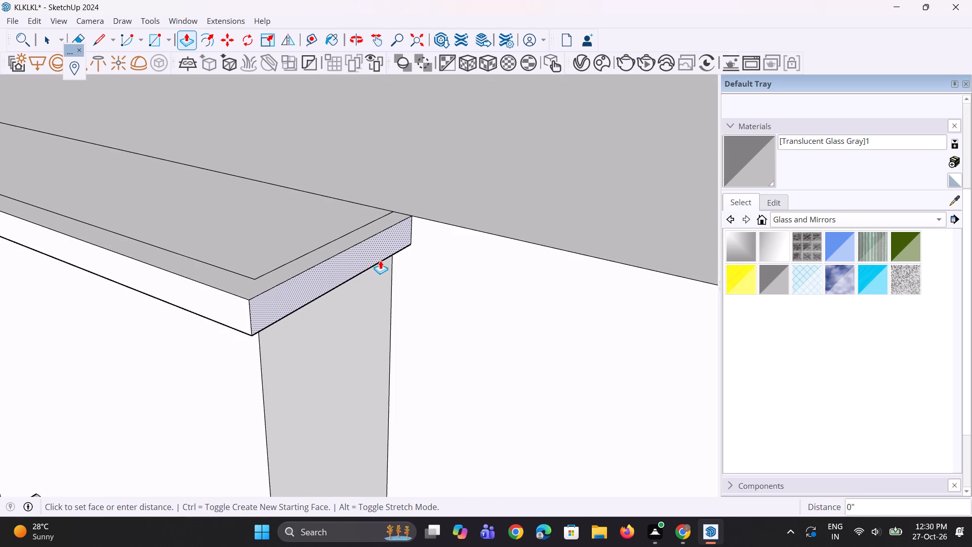
left_click(385, 264)
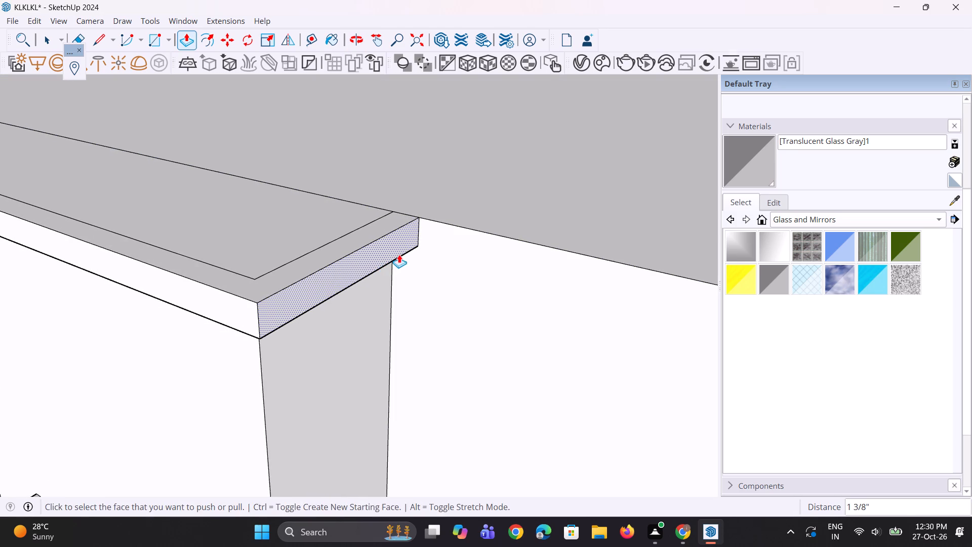
Copy the vertical edge at the return's recessed end about 5" along its side face to mark off a small face.
key("space")
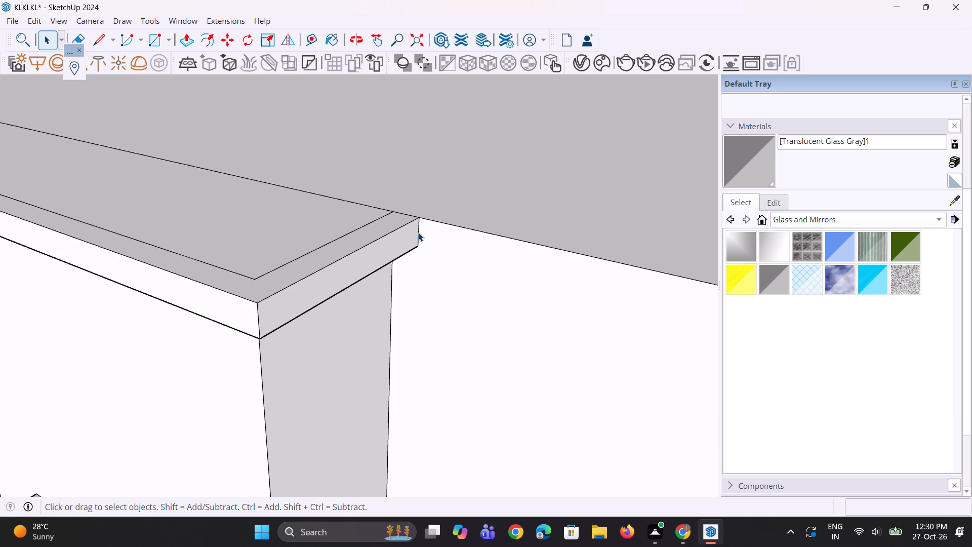
left_click(420, 232)
key("m")
scroll(420, 233, "up", 2)
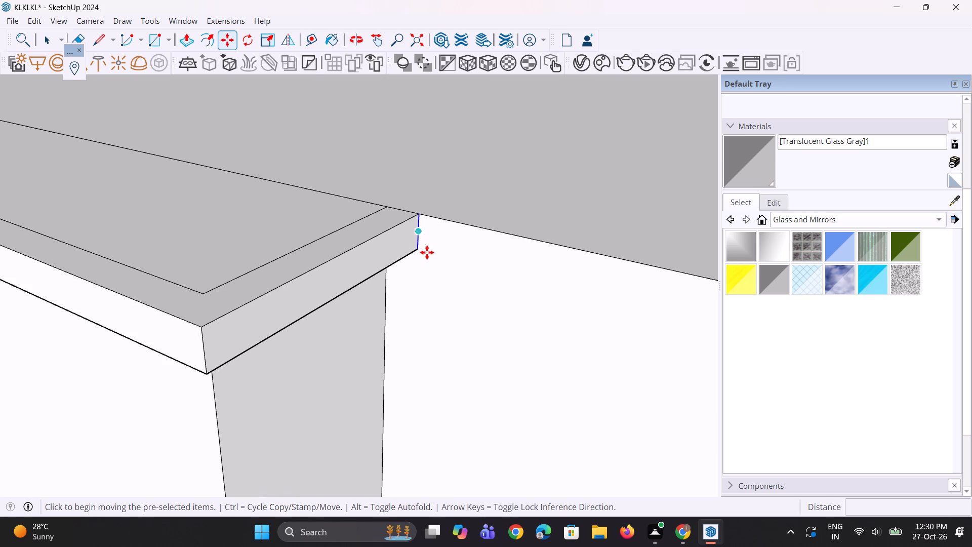
left_click(419, 251)
left_click(403, 262)
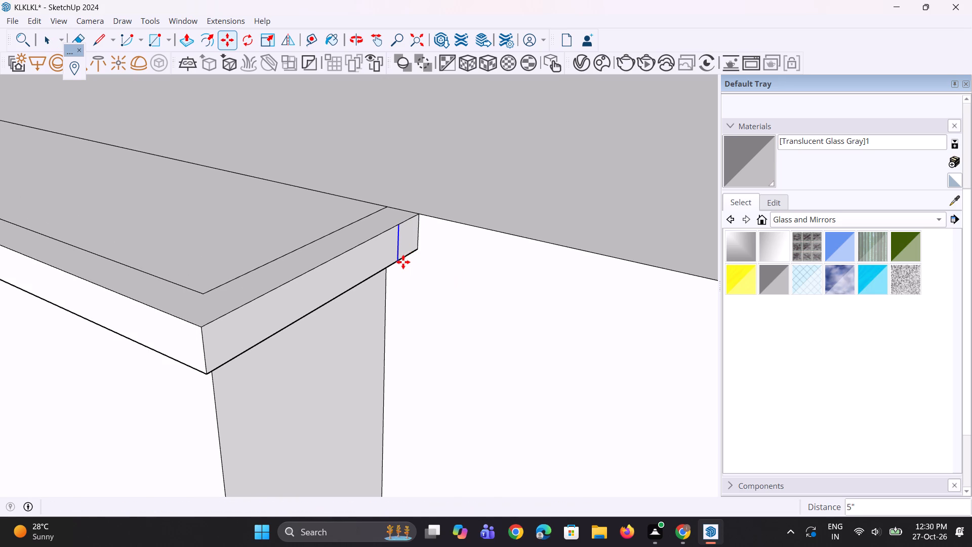
Extrude the marked-off end face about 9' 7" across the top of the recessed bay to the second vertical frame.
key("p")
left_click(416, 236)
scroll(455, 240, "down", 4)
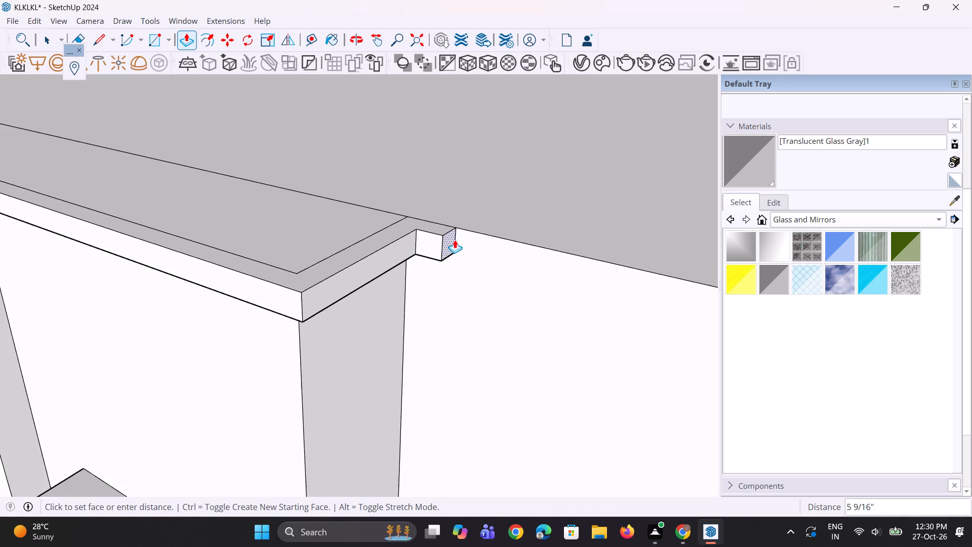
scroll(455, 240, "down", 20)
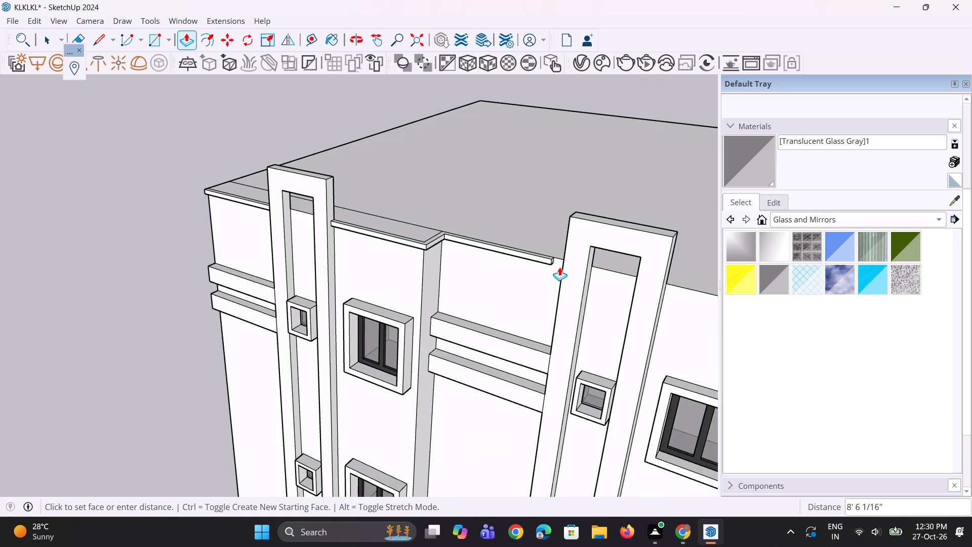
left_click(561, 281)
Deepen the roof-edge band between the two vertical frames by pulling its underside down about 2 7/8".
middle_click_drag(554, 299, 560, 227)
scroll(537, 244, "up", 3)
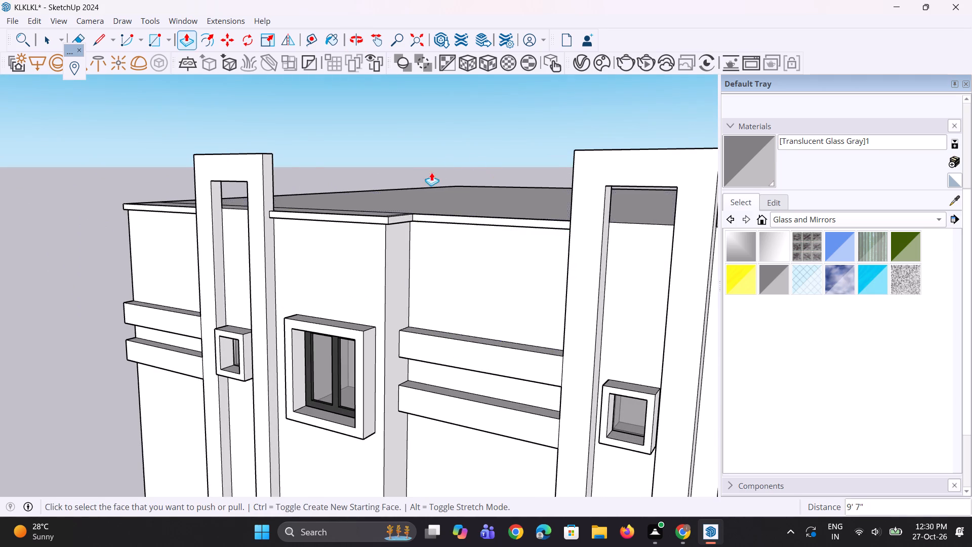
scroll(425, 183, "down", 1)
middle_click_drag(424, 199, 408, 87)
scroll(422, 194, "up", 11)
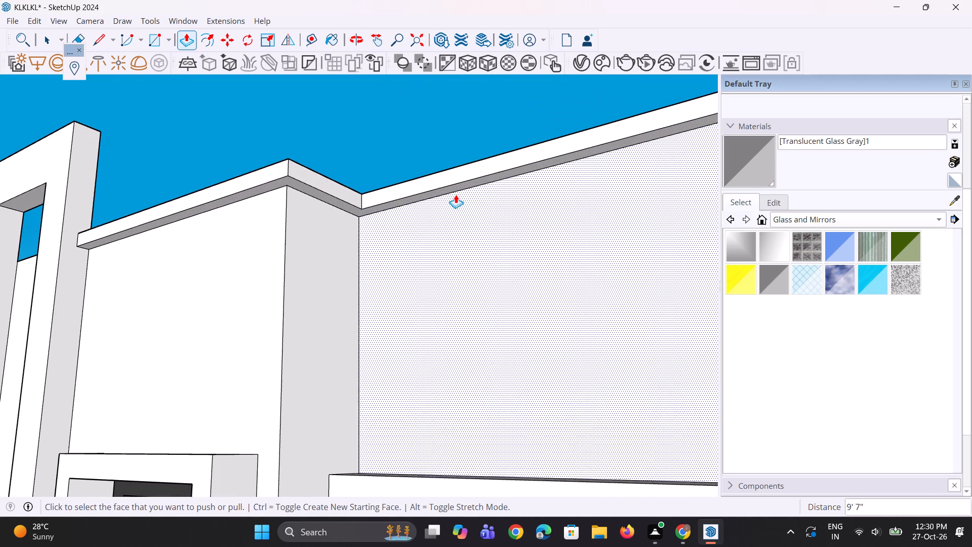
left_click(460, 187)
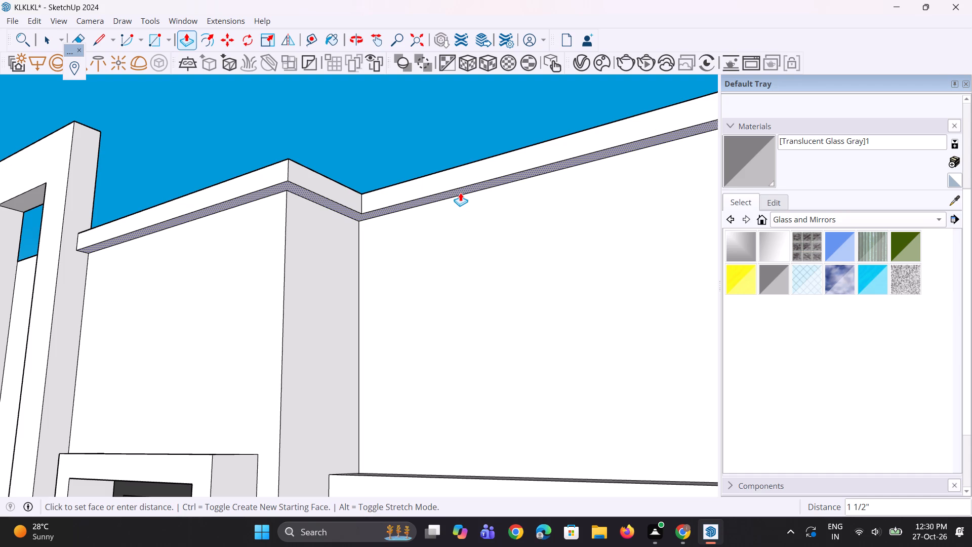
left_click(460, 197)
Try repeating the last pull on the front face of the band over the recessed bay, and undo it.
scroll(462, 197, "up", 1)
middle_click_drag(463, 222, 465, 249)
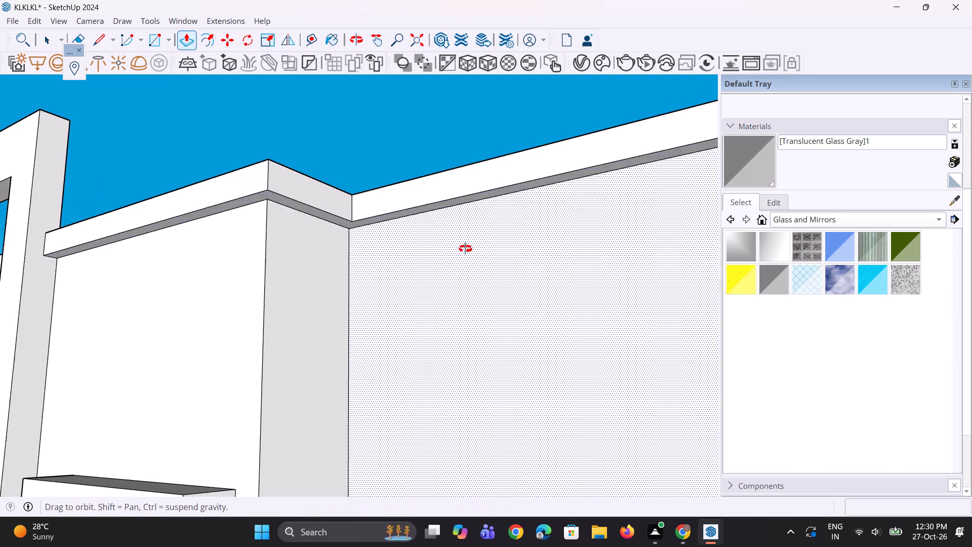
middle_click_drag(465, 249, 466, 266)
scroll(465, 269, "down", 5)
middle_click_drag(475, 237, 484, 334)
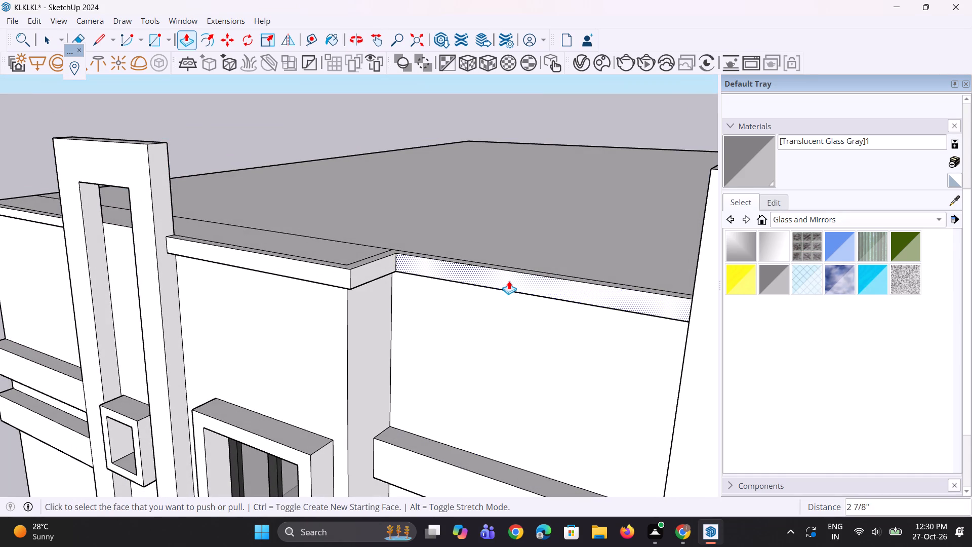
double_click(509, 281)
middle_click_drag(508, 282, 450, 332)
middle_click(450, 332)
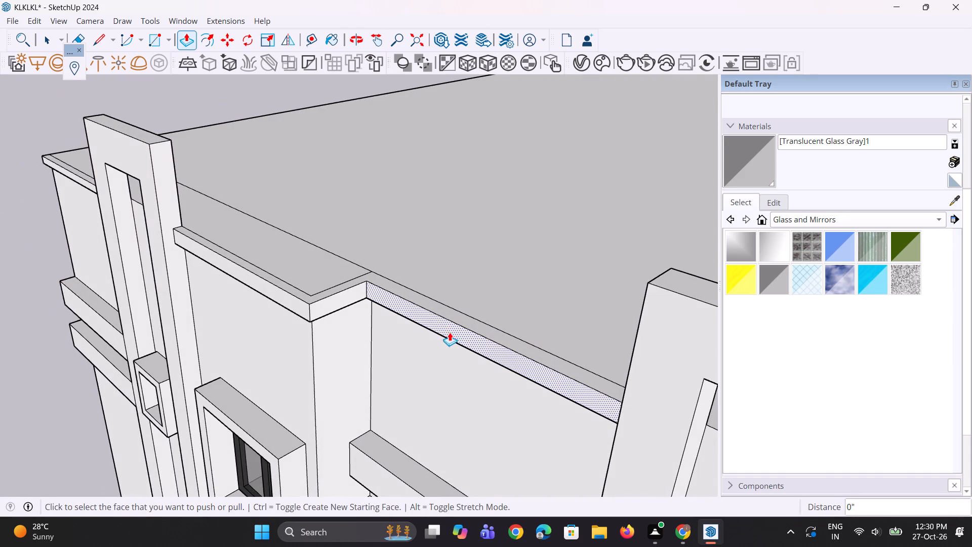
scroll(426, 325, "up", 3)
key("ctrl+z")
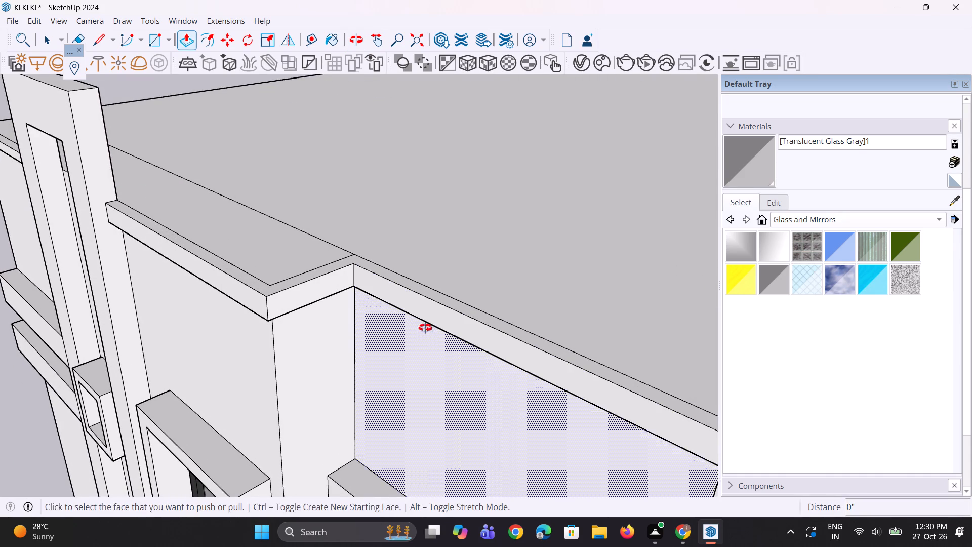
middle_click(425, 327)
Thicken the band at the recessed bay by pulling its front face and the adjoining return side face each out about 2 1/2".
left_click(439, 310)
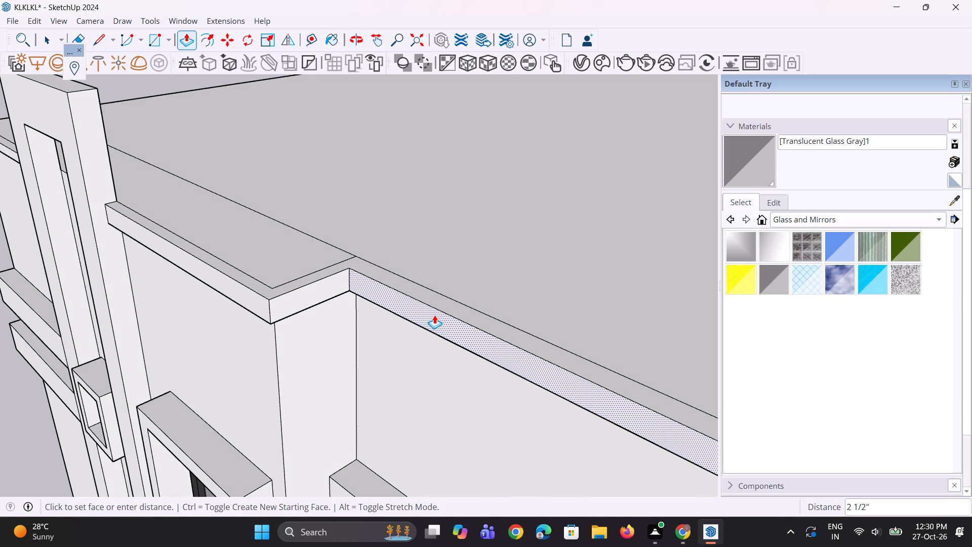
left_click(434, 315)
double_click(326, 290)
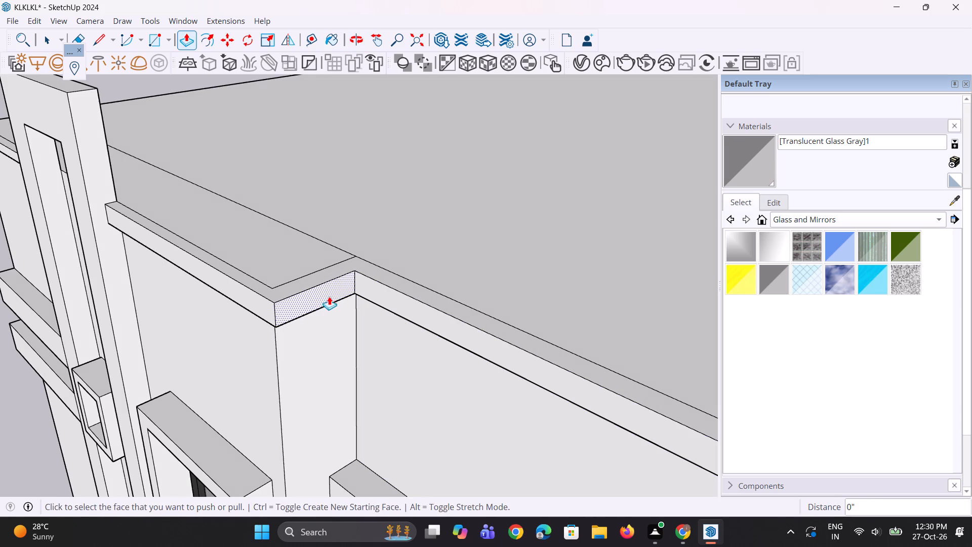
Copy the roof edge between the second vertical frame and the tower wall 5" down the wall to mark off a strip.
middle_click_drag(330, 296, 393, 290)
scroll(323, 288, "down", 10)
middle_click_drag(598, 370, 582, 359)
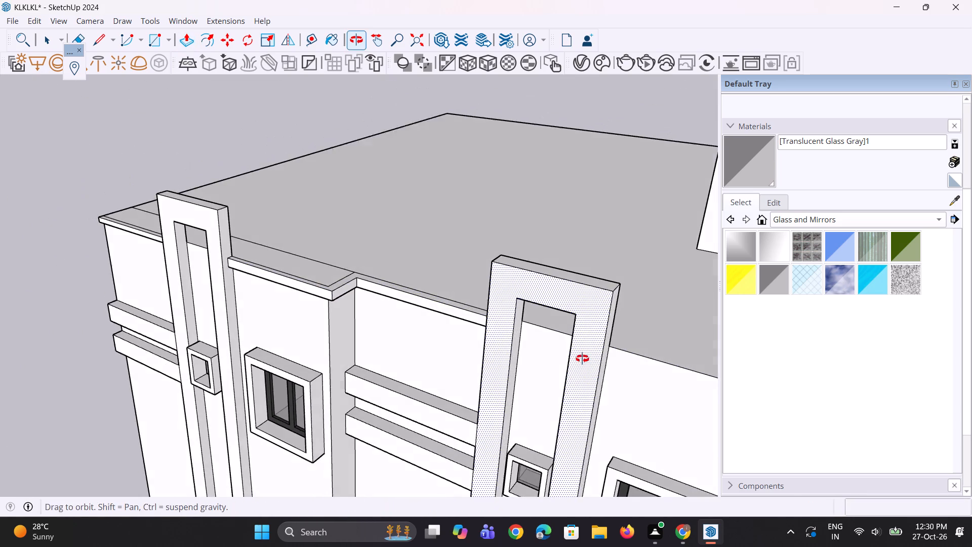
middle_click_drag(582, 359, 580, 358)
scroll(507, 340, "up", 3)
key("space")
key("space")
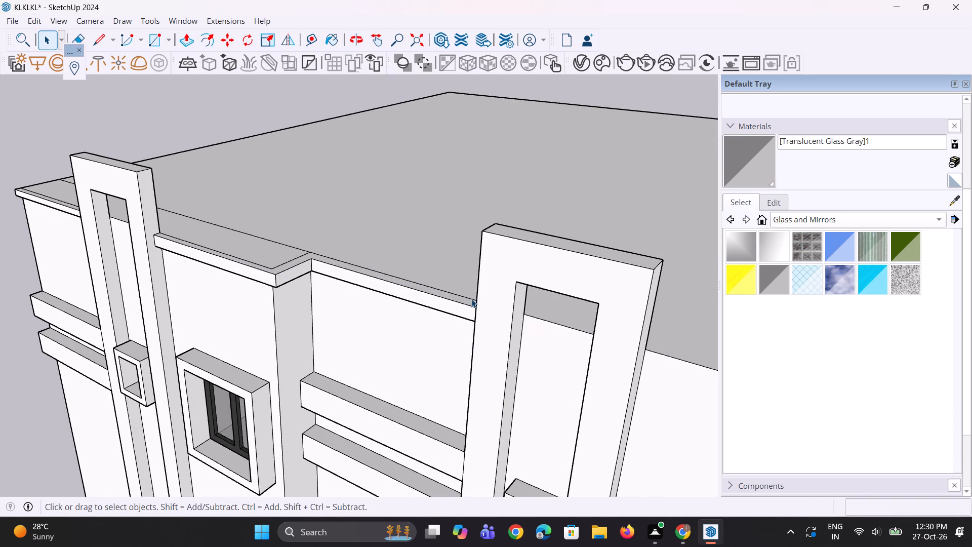
scroll(459, 296, "down", 4)
left_click(604, 341)
scroll(295, 256, "down", 5)
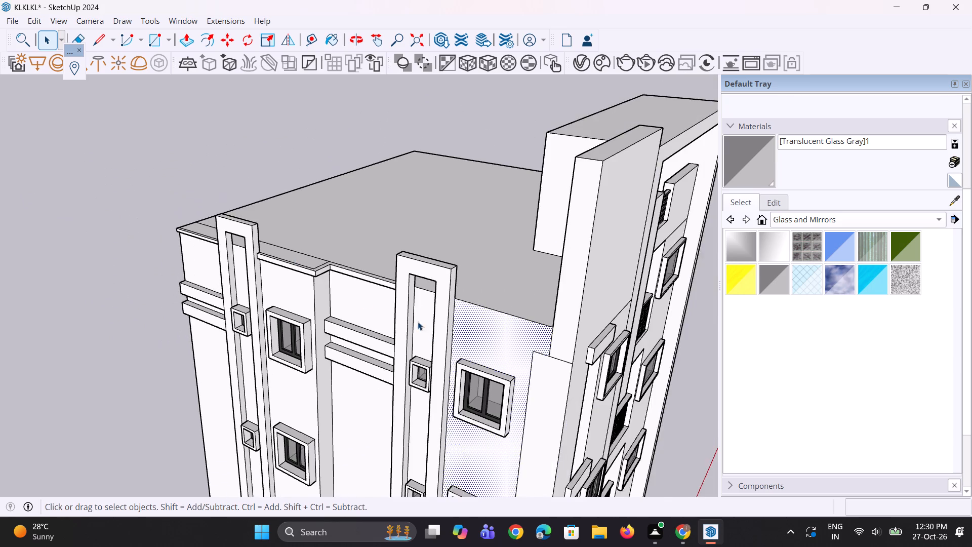
scroll(453, 335, "up", 4)
left_click(508, 302)
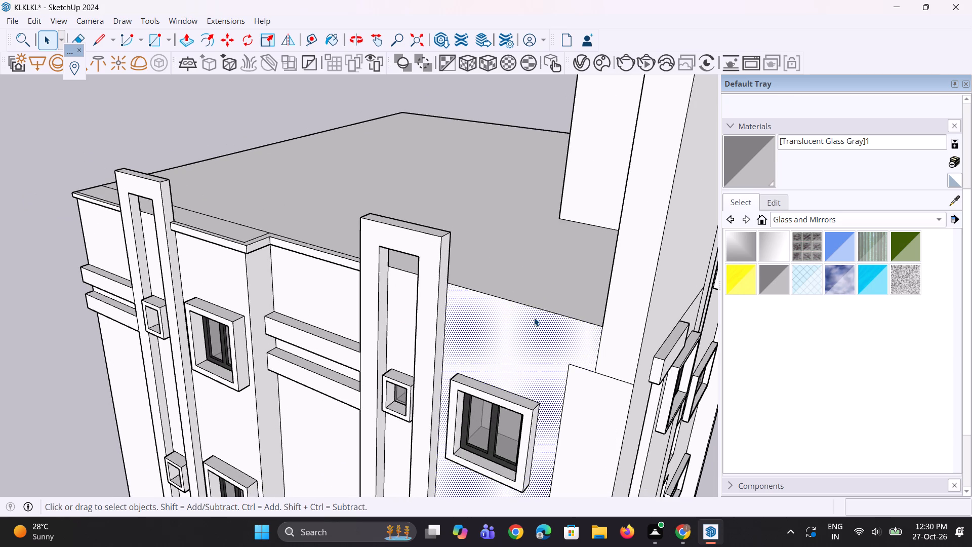
scroll(544, 319, "up", 1)
left_click(552, 314)
scroll(595, 322, "up", 3)
key("m")
scroll(625, 352, "up", 1)
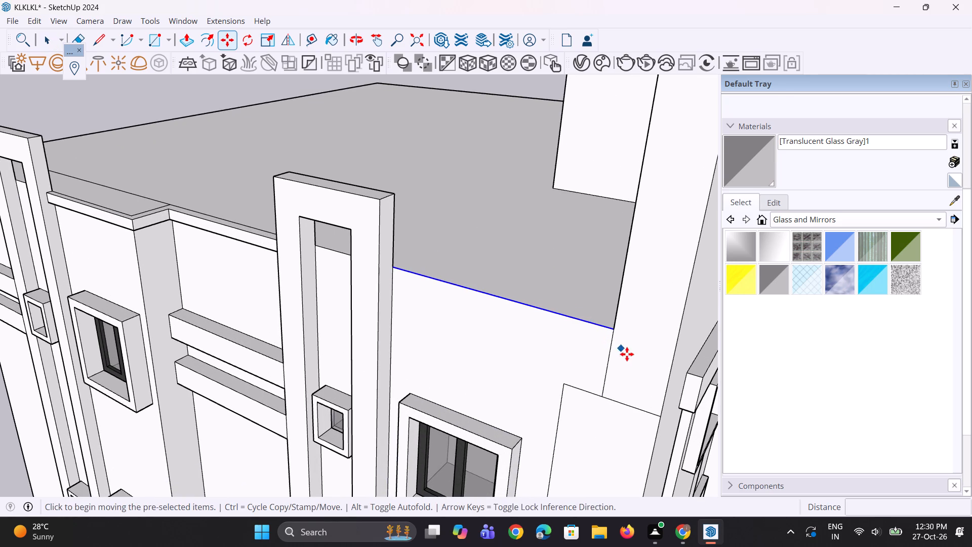
scroll(627, 354, "up", 3)
left_click(609, 320)
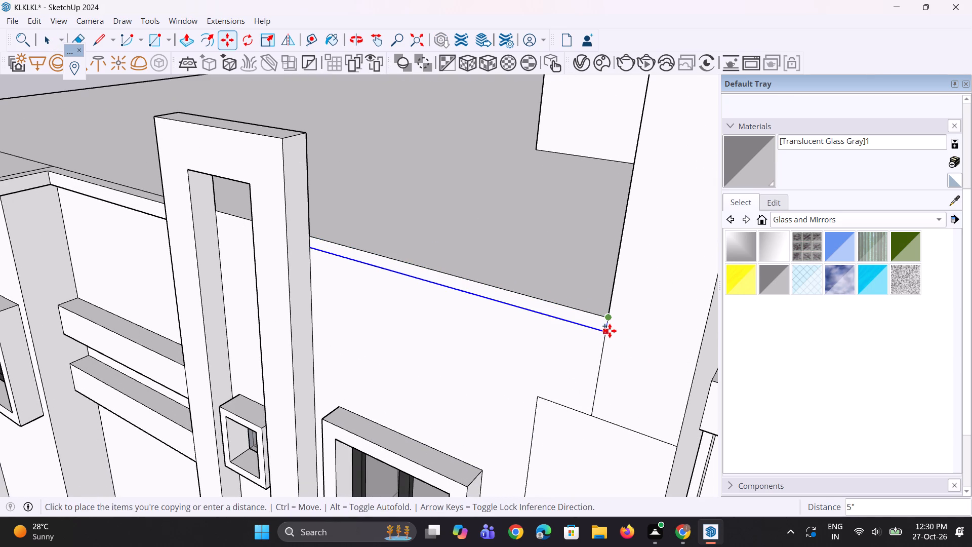
left_click(610, 331)
Extrude the marked-off strip outward from the wall to align with the front face of the recessed bay's band.
scroll(575, 331, "up", 3)
key("p")
left_click(573, 308)
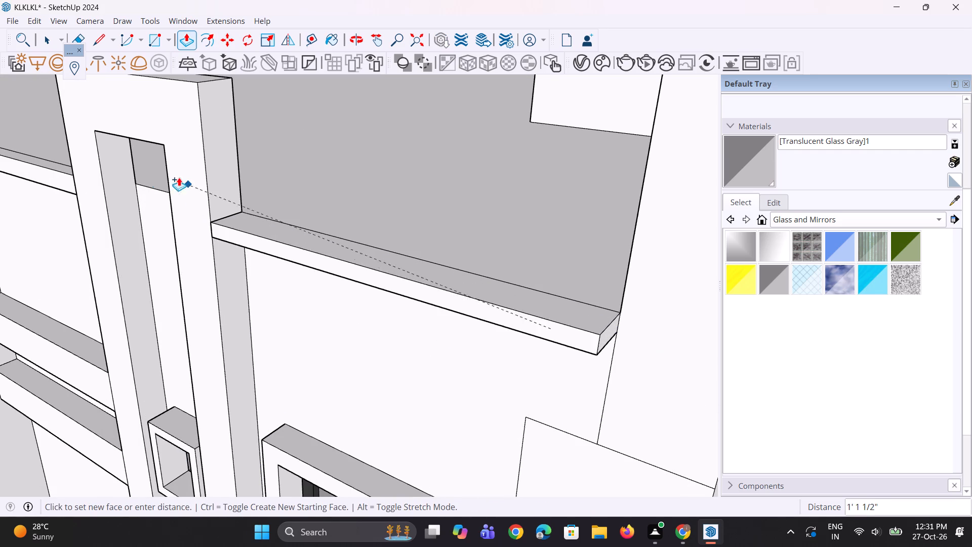
left_click(60, 179)
Pull the underside of the new band beside the tower down about 2 7/8" to match the recessed bay band's underside.
middle_click_drag(271, 293, 298, 234)
scroll(295, 248, "down", 5)
middle_click_drag(369, 252, 401, 178)
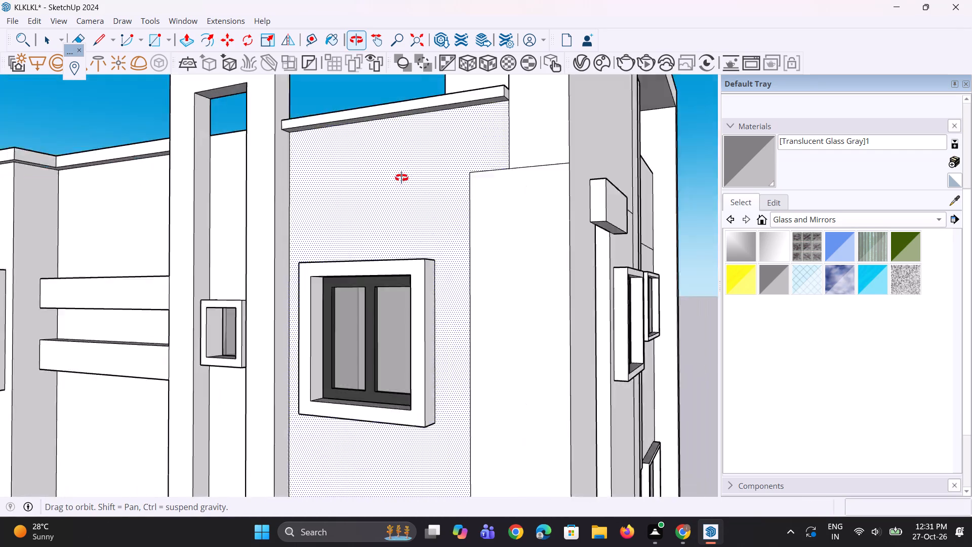
middle_click_drag(401, 178, 380, 250)
scroll(299, 171, "up", 5)
middle_click_drag(237, 220, 357, 76)
left_click(366, 222)
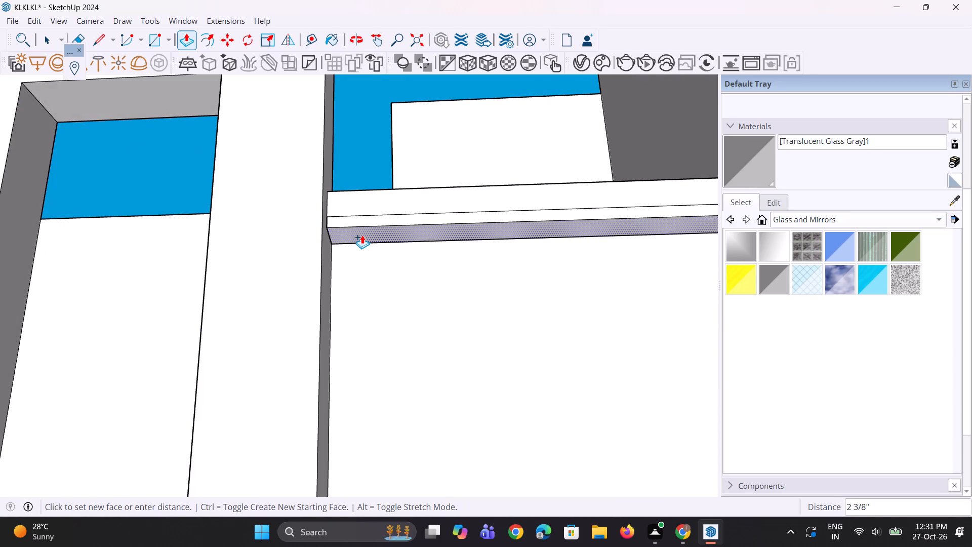
scroll(369, 235, "down", 6)
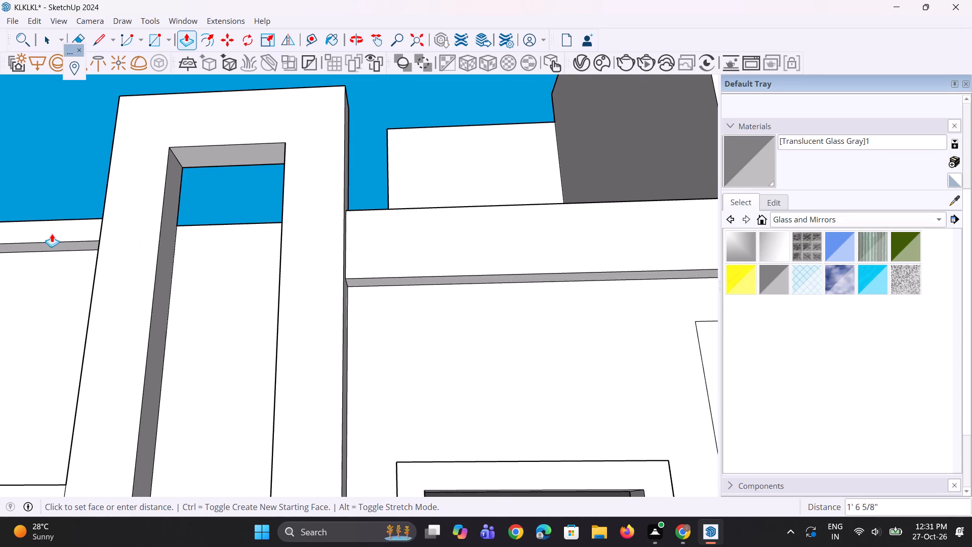
left_click(47, 244)
Pull the underside of the band's outer corner section down about 2 7/8" to match the section past the first vertical frame.
middle_click_drag(365, 247, 334, 306)
scroll(327, 304, "down", 6)
middle_click_drag(464, 239, 447, 327)
scroll(426, 246, "down", 5)
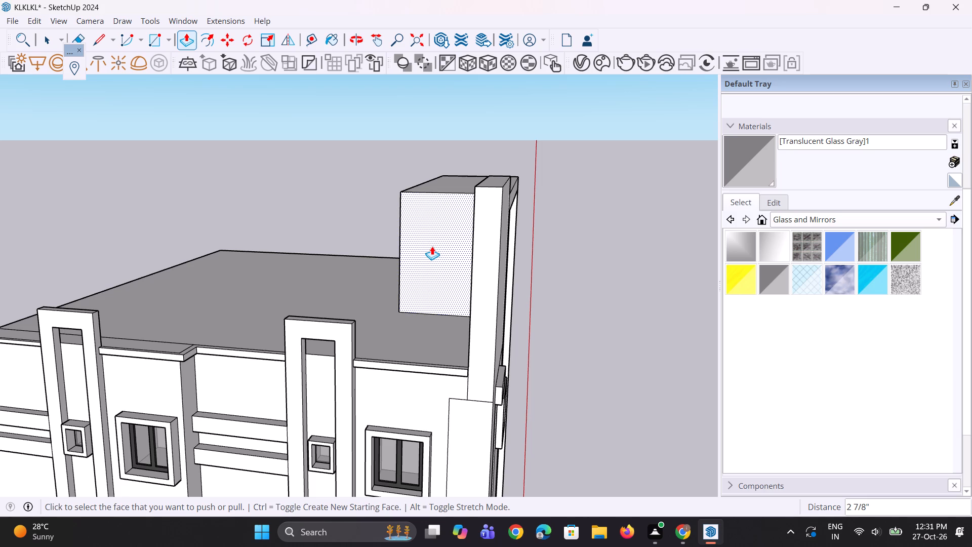
scroll(493, 210, "down", 5)
middle_click_drag(489, 224, 477, 214)
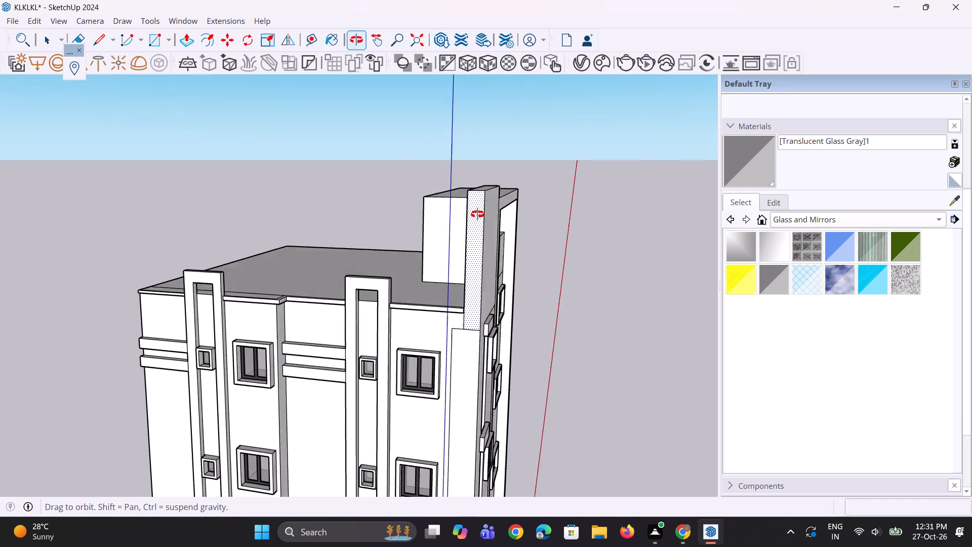
middle_click_drag(477, 214, 517, 189)
scroll(116, 292, "up", 3)
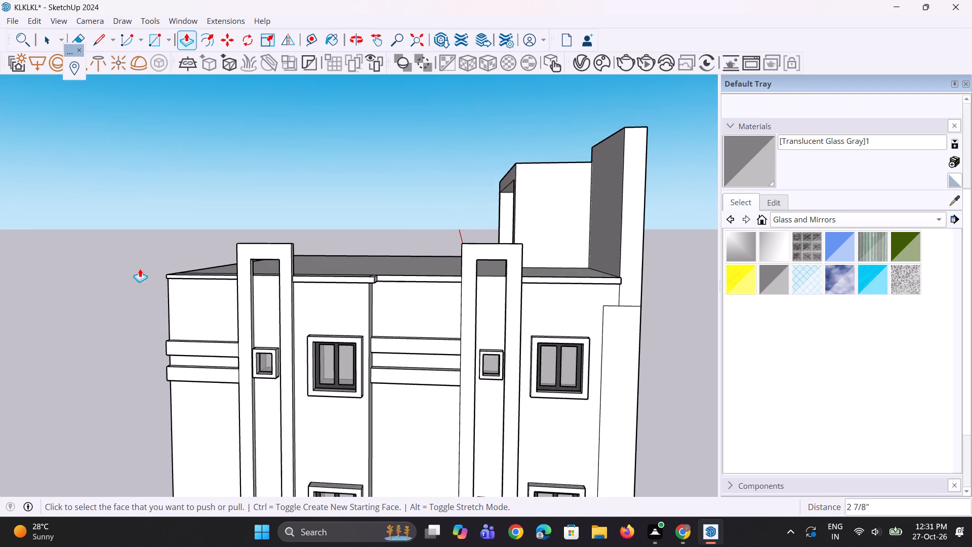
scroll(192, 269, "up", 7)
middle_click_drag(246, 285, 315, 149)
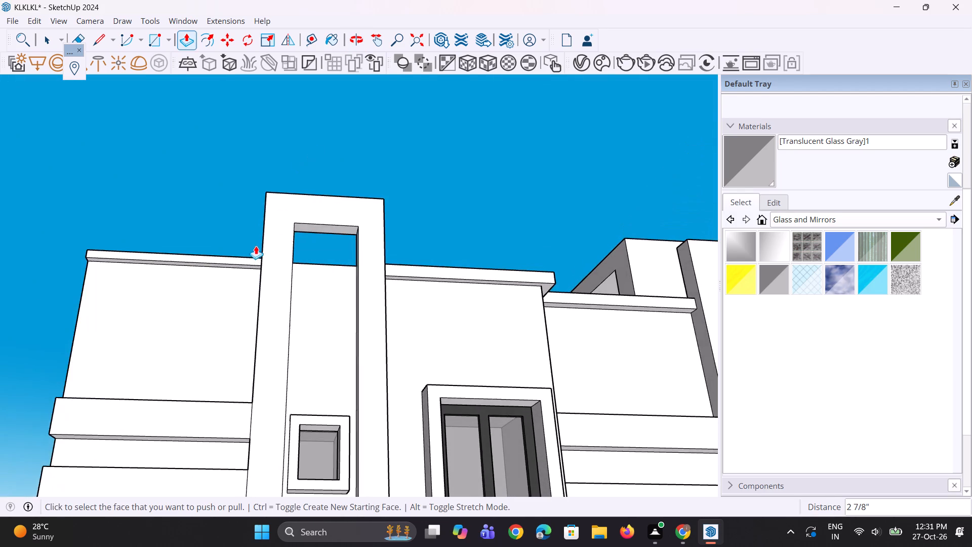
scroll(251, 250, "up", 2)
left_click(232, 272)
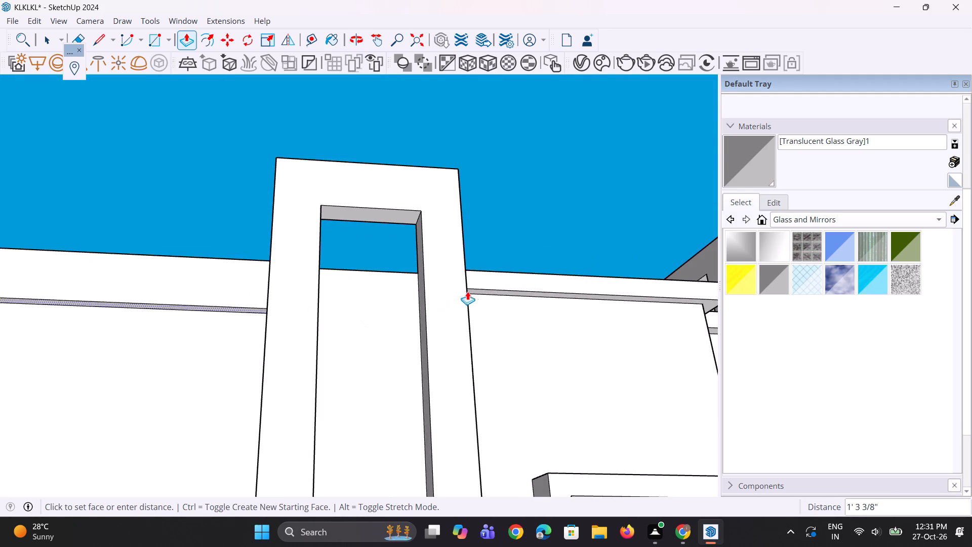
left_click(481, 288)
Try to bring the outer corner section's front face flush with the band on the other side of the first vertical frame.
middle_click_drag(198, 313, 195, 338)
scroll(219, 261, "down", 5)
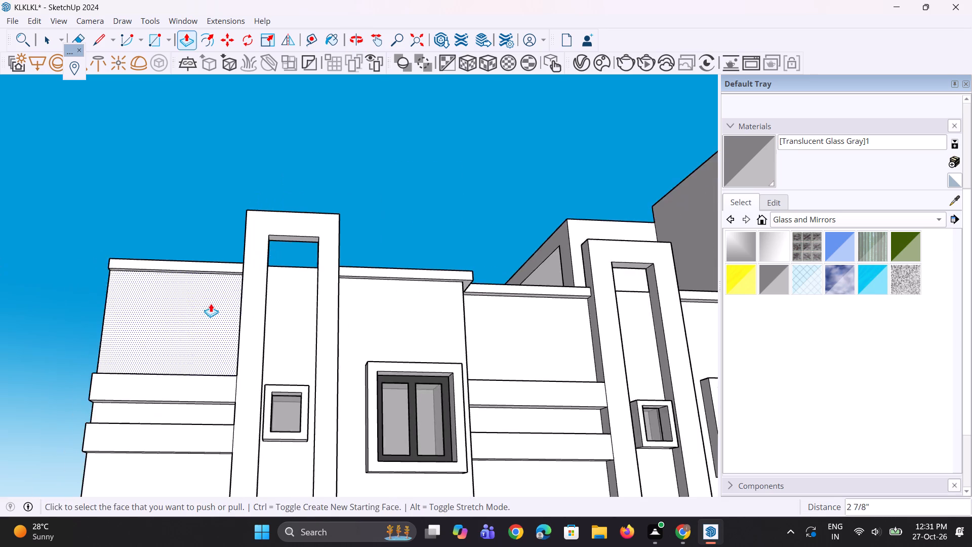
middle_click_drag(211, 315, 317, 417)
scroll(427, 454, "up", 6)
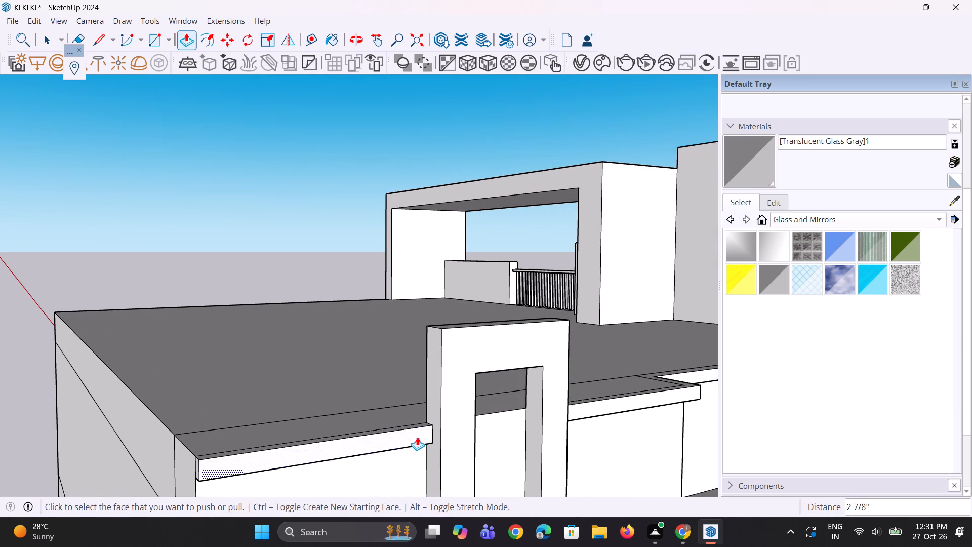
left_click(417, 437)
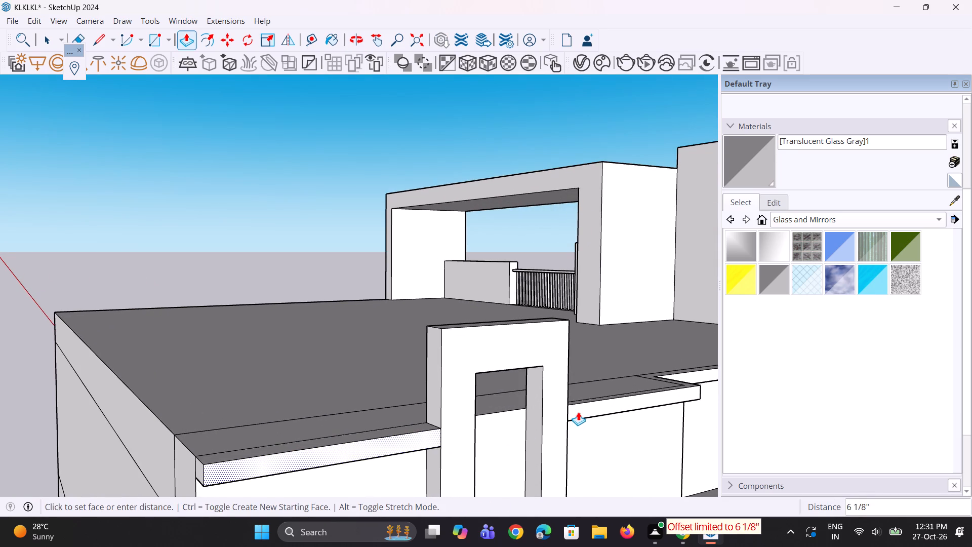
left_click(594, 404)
Examine the roof-edge band's alignment along the facade and around both vertical frames from several angles.
middle_click_drag(208, 453, 276, 457)
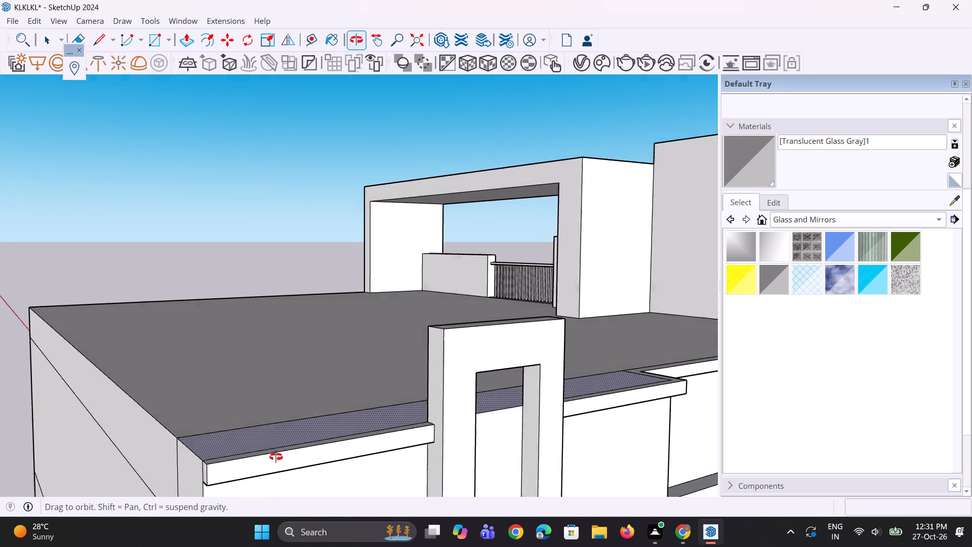
middle_click_drag(276, 457, 286, 441)
scroll(149, 410, "down", 6)
middle_click_drag(372, 409, 180, 399)
scroll(162, 359, "down", 5)
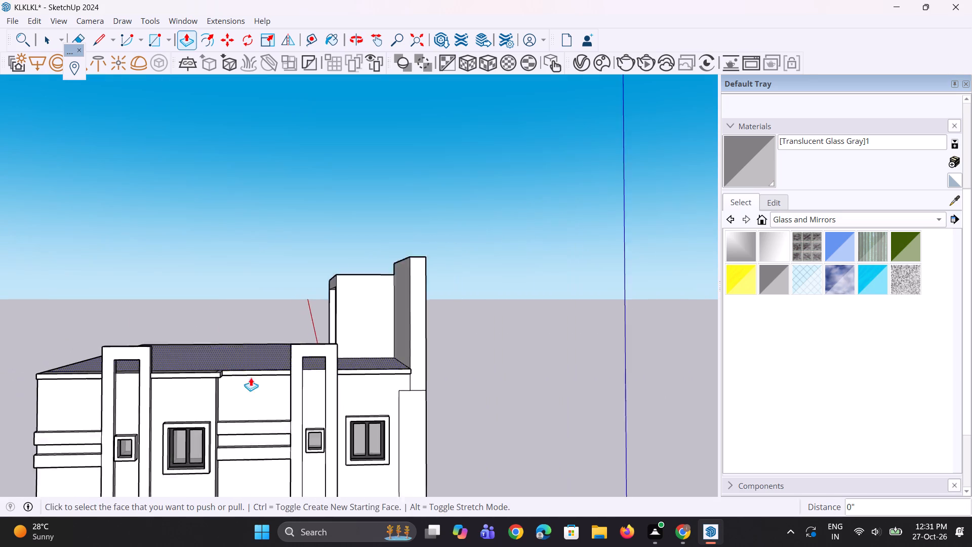
middle_click_drag(318, 393, 176, 405)
scroll(158, 387, "up", 7)
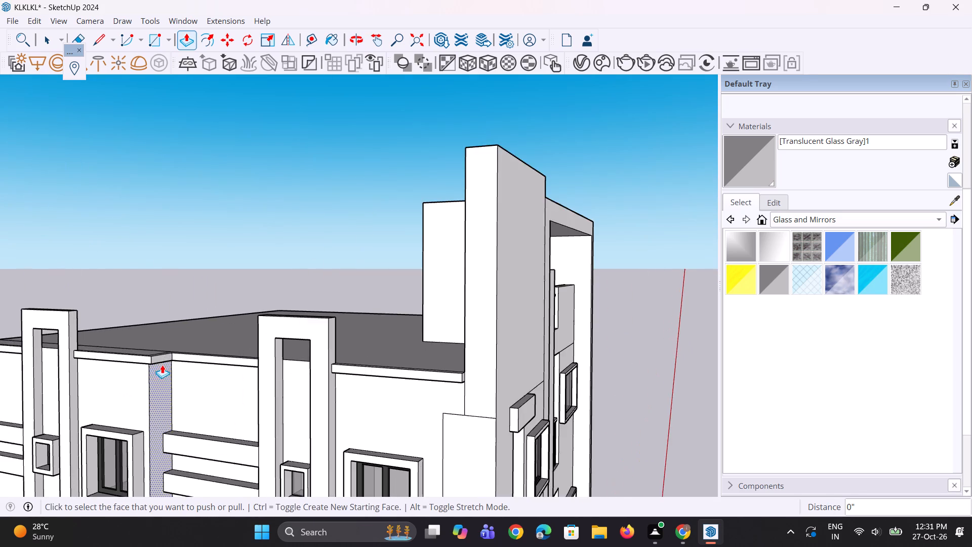
scroll(159, 365, "up", 2)
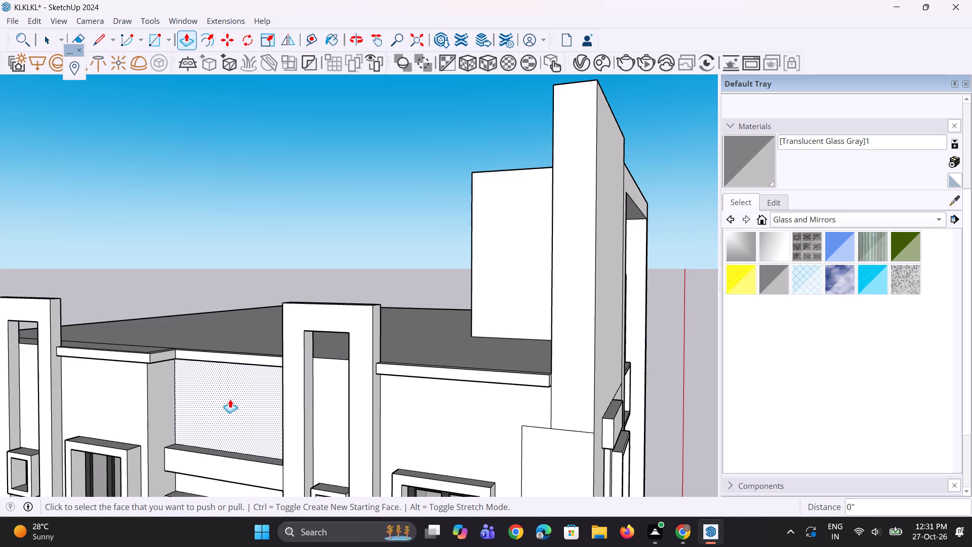
middle_click_drag(239, 384, 256, 377)
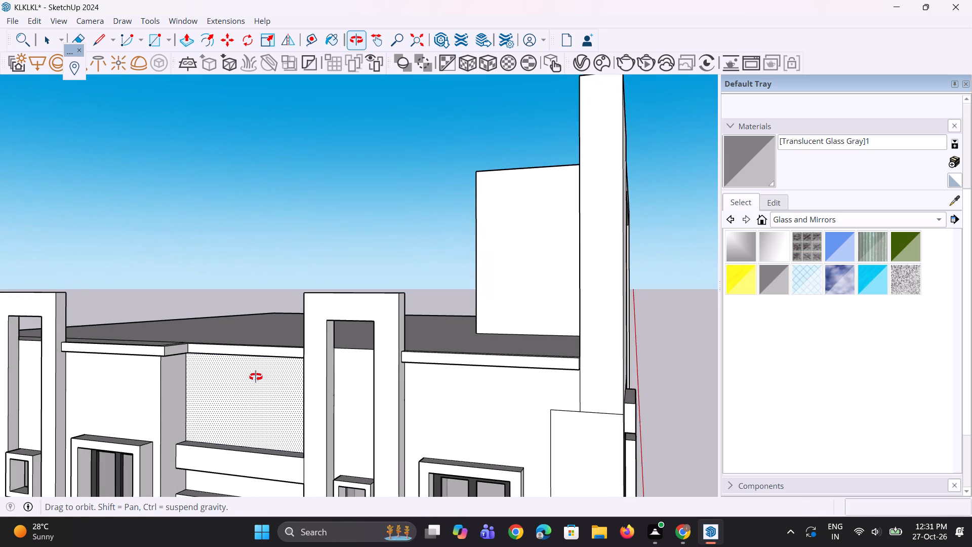
middle_click_drag(256, 377, 253, 379)
scroll(253, 379, "up", 3)
Extrude the rear face of the second vertical frame about 1' 8 1/2" inward over the roof.
middle_click_drag(269, 367, 730, 438)
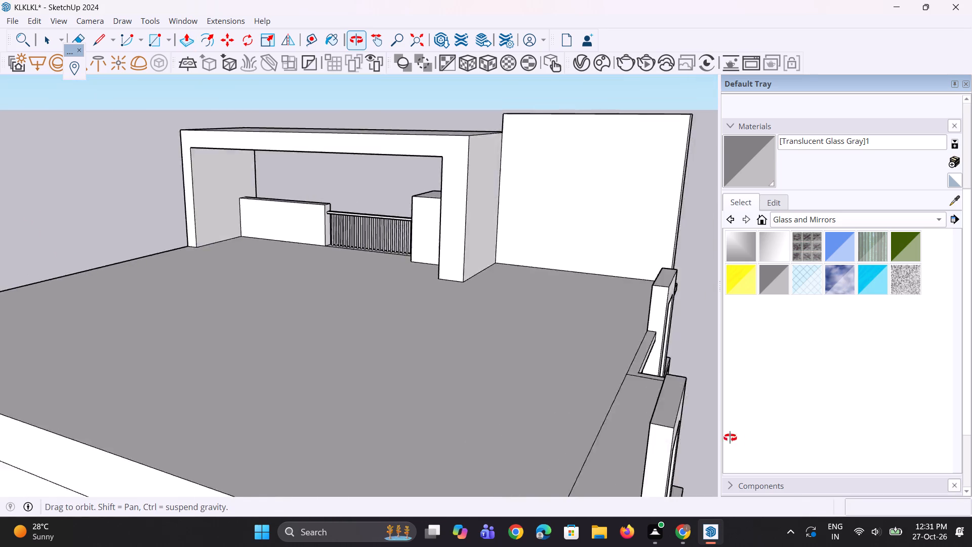
middle_click_drag(730, 438, 825, 420)
scroll(563, 288, "up", 2)
left_click(566, 258)
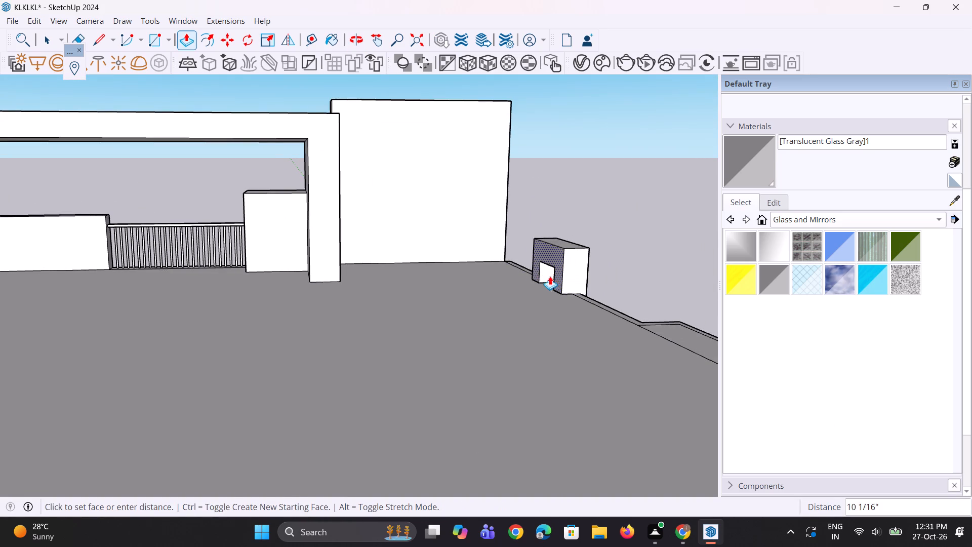
left_click(546, 286)
Extrude the first vertical frame's rear face inward over the roof by the same 1' 8 1/2", plus about 1' 11/16" more.
scroll(465, 313, "down", 4)
scroll(719, 338, "up", 2)
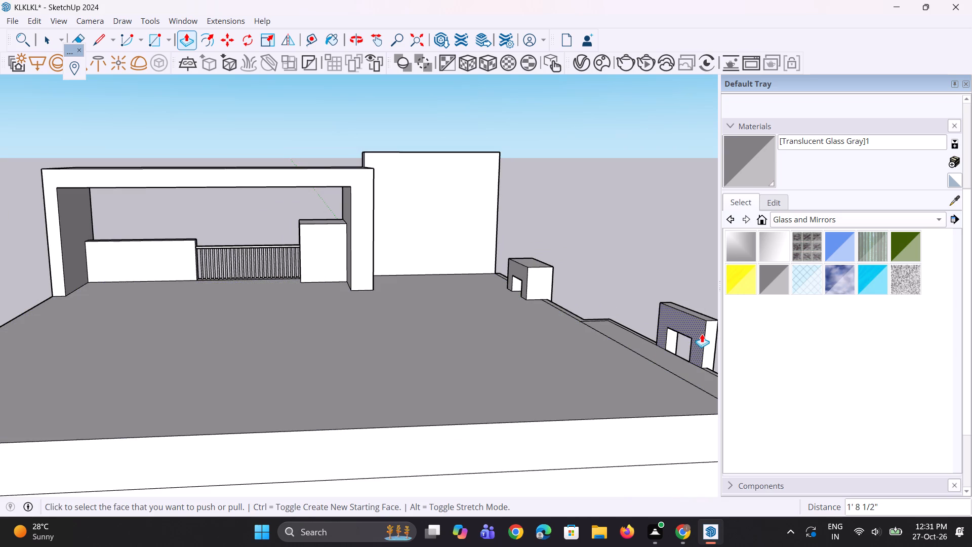
double_click(703, 329)
left_click(672, 341)
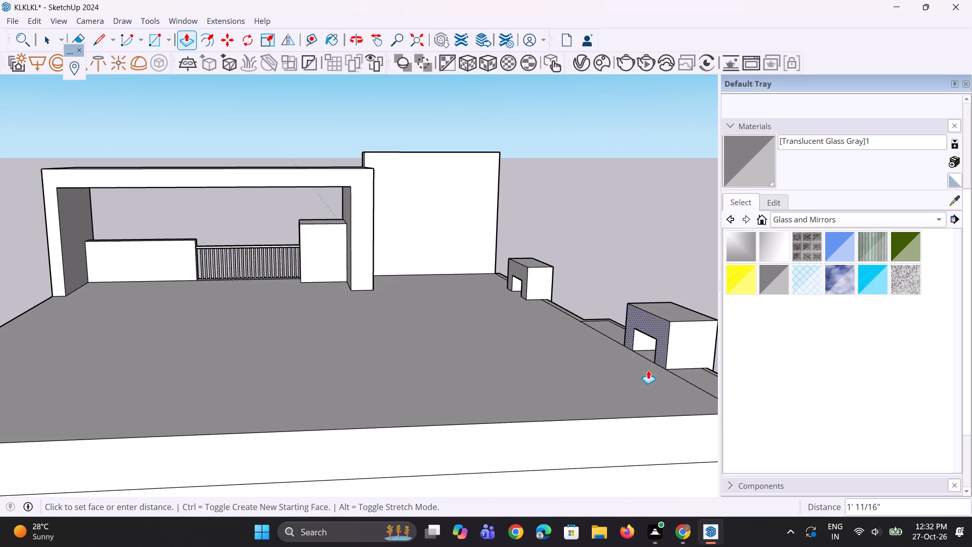
left_click(648, 370)
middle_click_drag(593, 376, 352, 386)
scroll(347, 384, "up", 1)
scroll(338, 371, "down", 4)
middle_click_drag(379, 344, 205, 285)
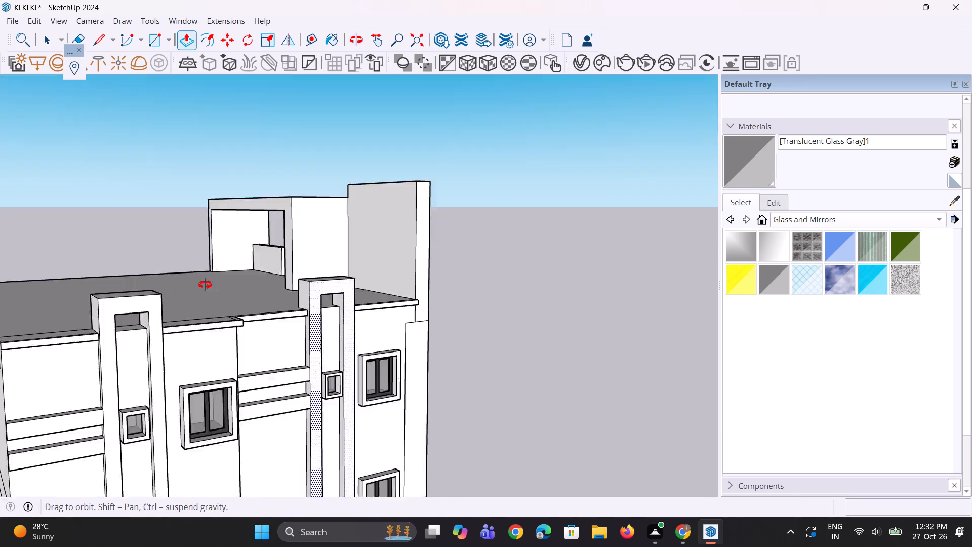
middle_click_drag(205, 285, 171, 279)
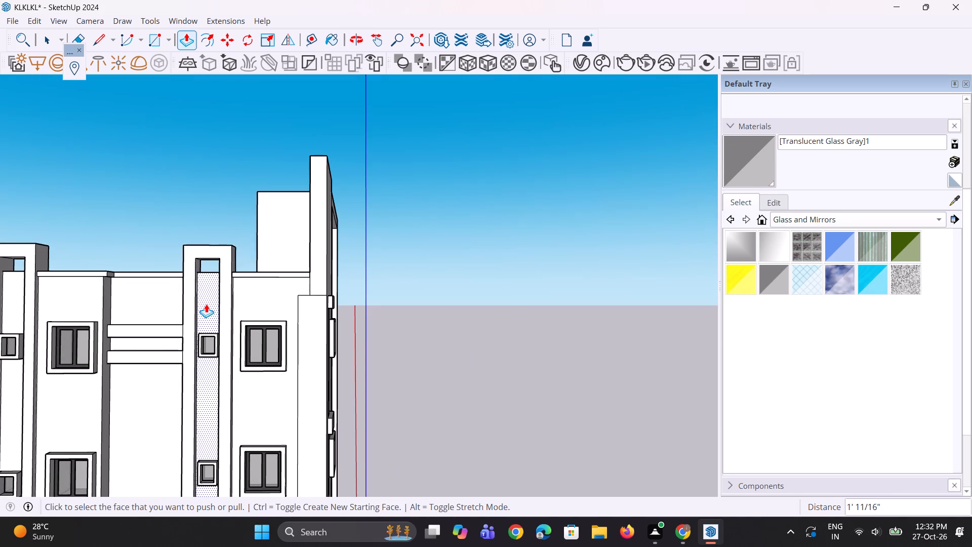
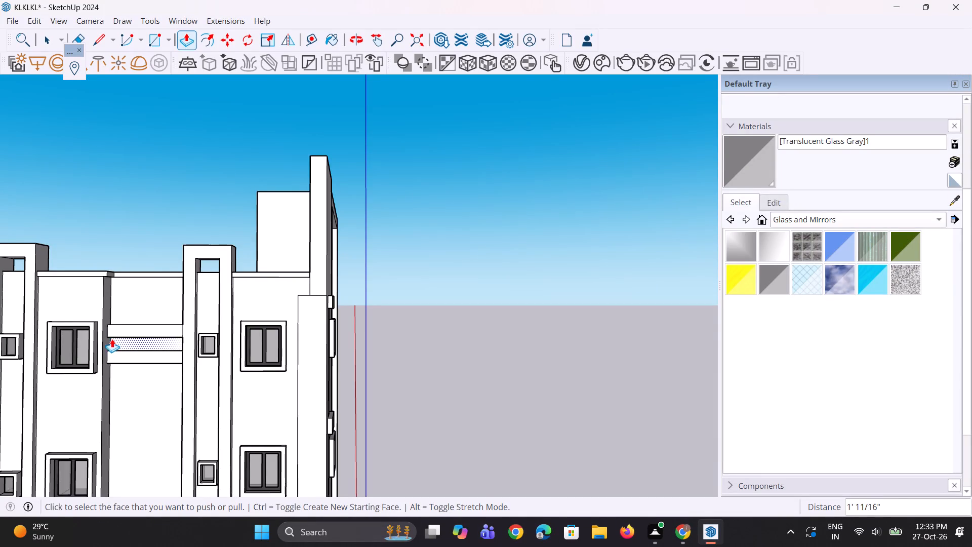
Extrude the roof-side face of the tall corner wall beside the balcony frame 4' 10 3/4" inward over the roof.
scroll(170, 297, "down", 6)
middle_click_drag(183, 307, 152, 344)
scroll(153, 355, "up", 1)
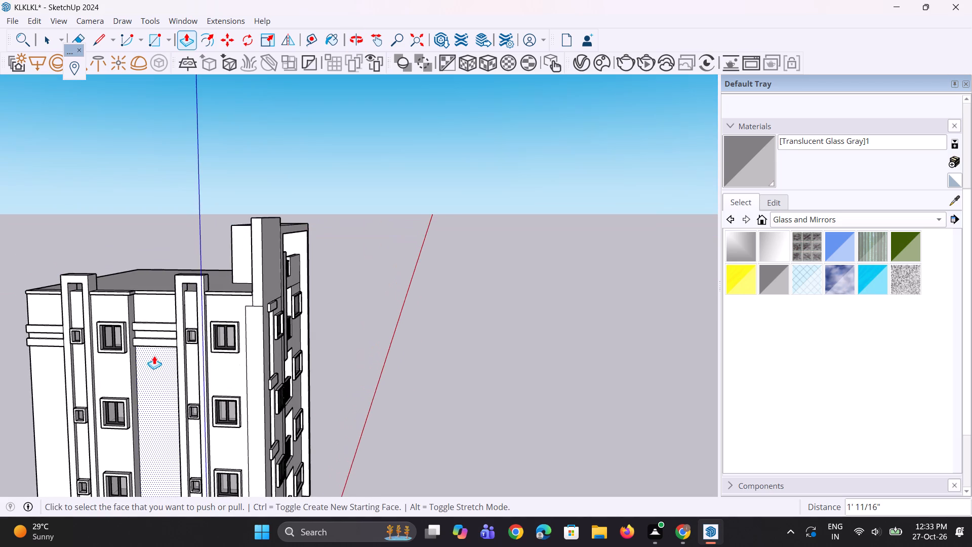
scroll(154, 356, "up", 1)
scroll(168, 343, "down", 3)
middle_click_drag(149, 322, 89, 317)
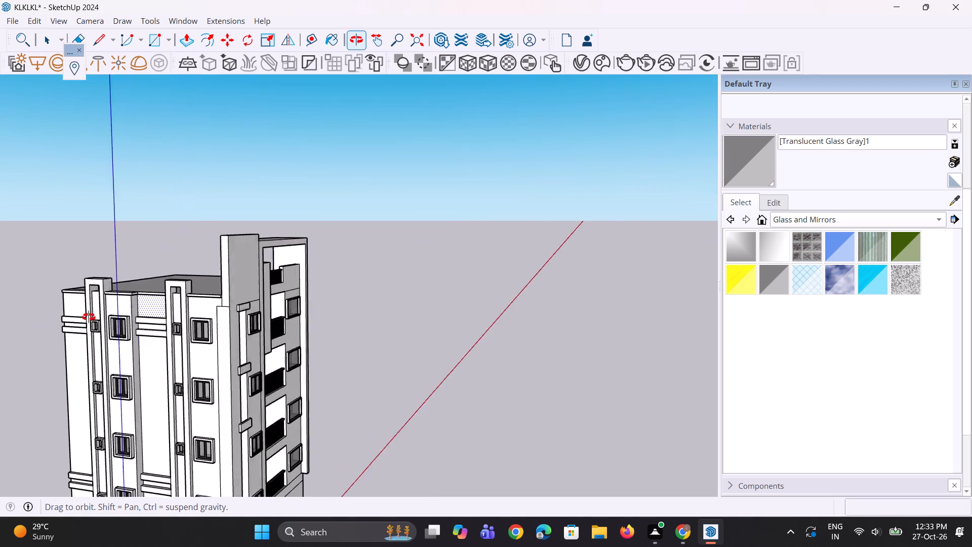
middle_click_drag(89, 317, 0, 346)
scroll(164, 285, "up", 3)
scroll(209, 281, "up", 3)
middle_click_drag(227, 267, 121, 282)
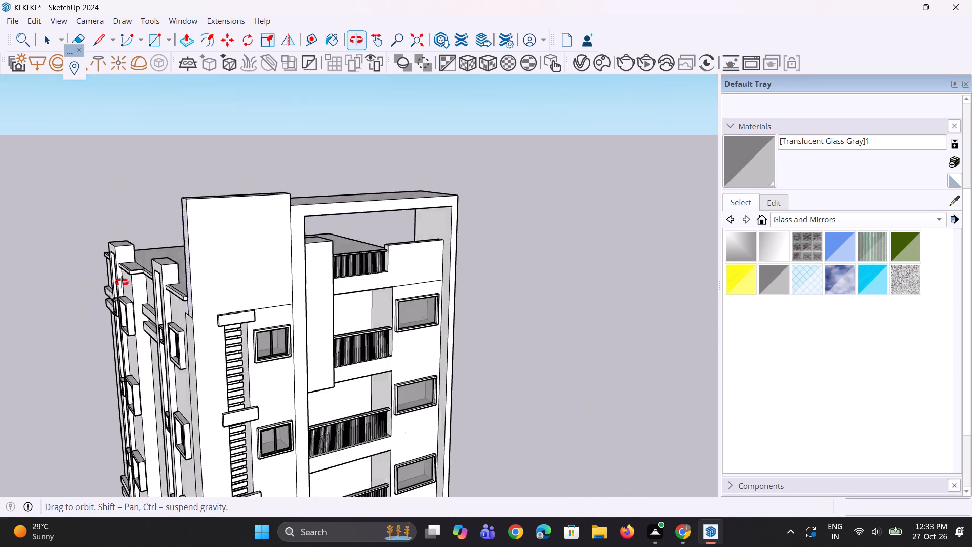
middle_click_drag(121, 282, 34, 303)
scroll(254, 218, "up", 4)
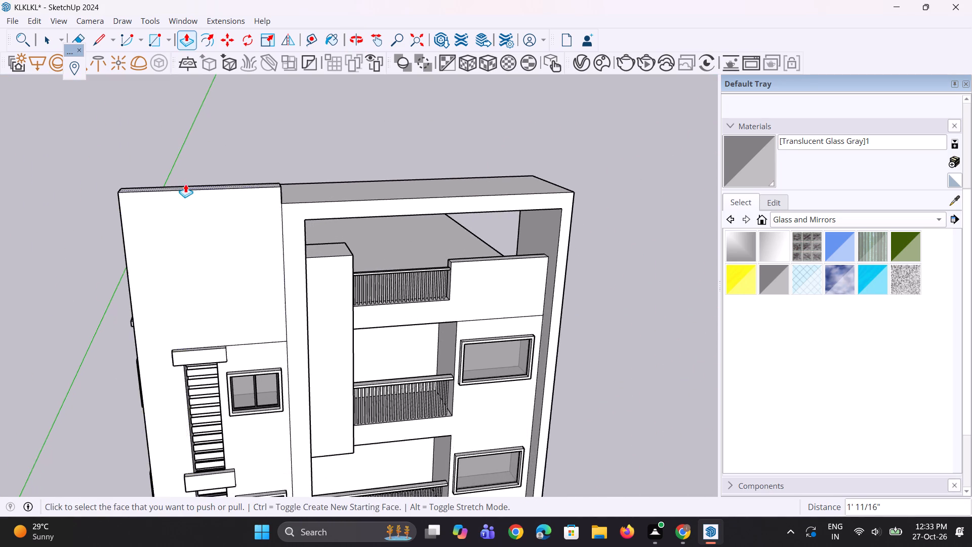
middle_click_drag(185, 184, 693, 211)
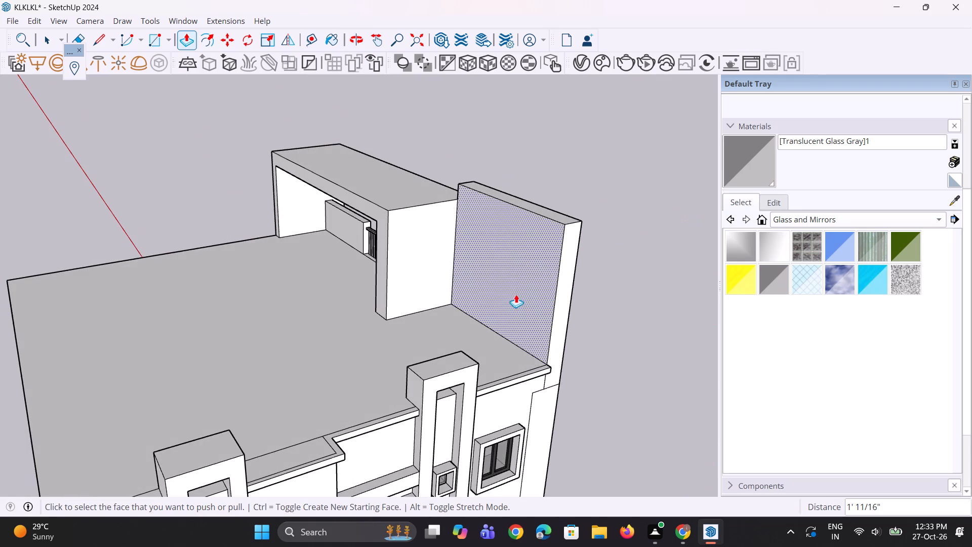
left_click(515, 290)
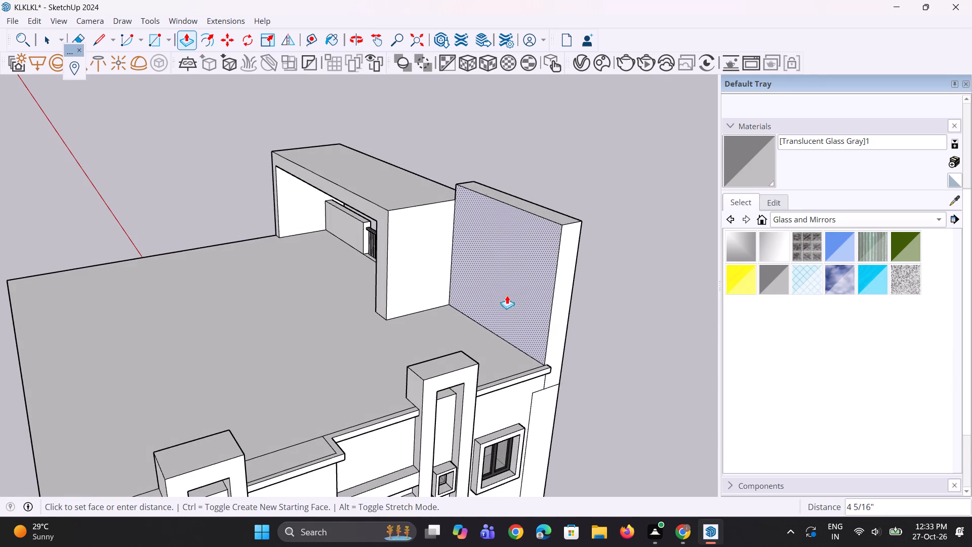
left_click(486, 321)
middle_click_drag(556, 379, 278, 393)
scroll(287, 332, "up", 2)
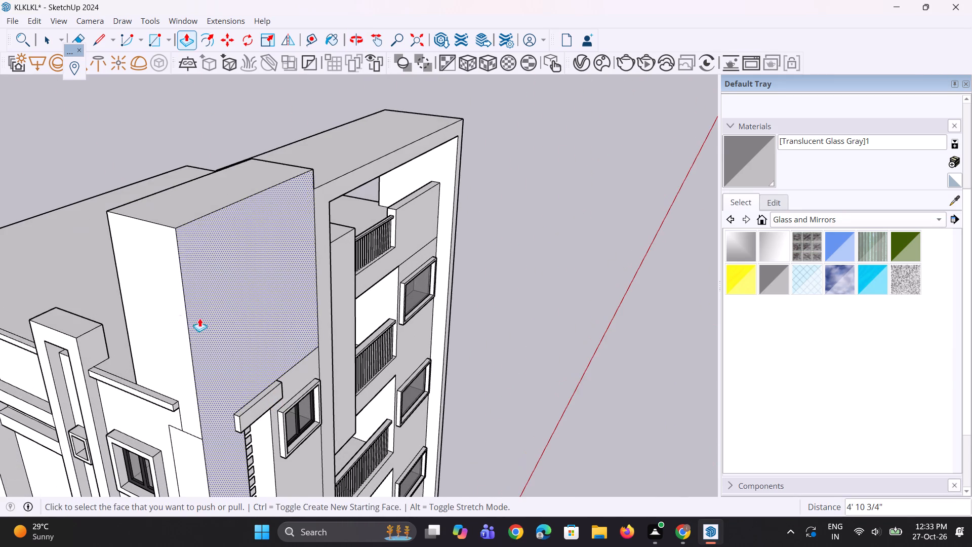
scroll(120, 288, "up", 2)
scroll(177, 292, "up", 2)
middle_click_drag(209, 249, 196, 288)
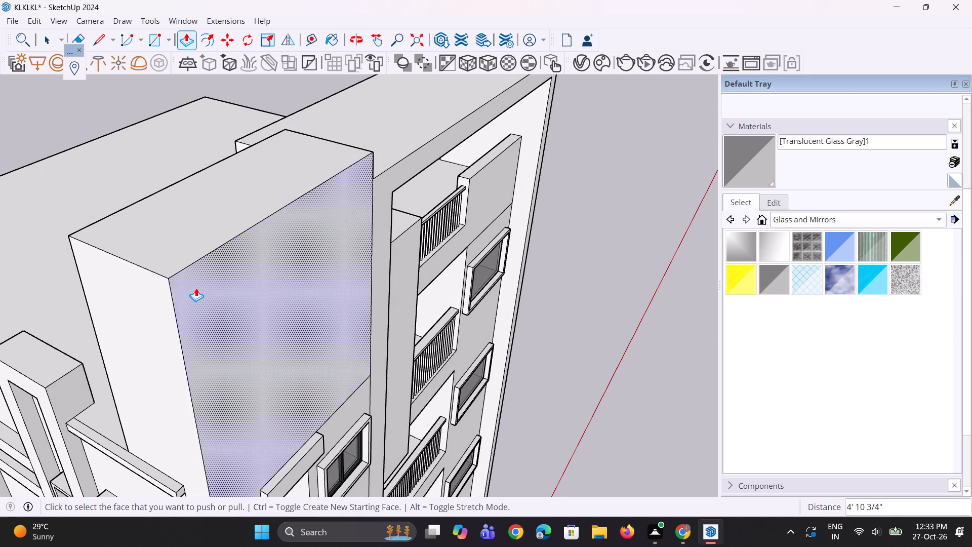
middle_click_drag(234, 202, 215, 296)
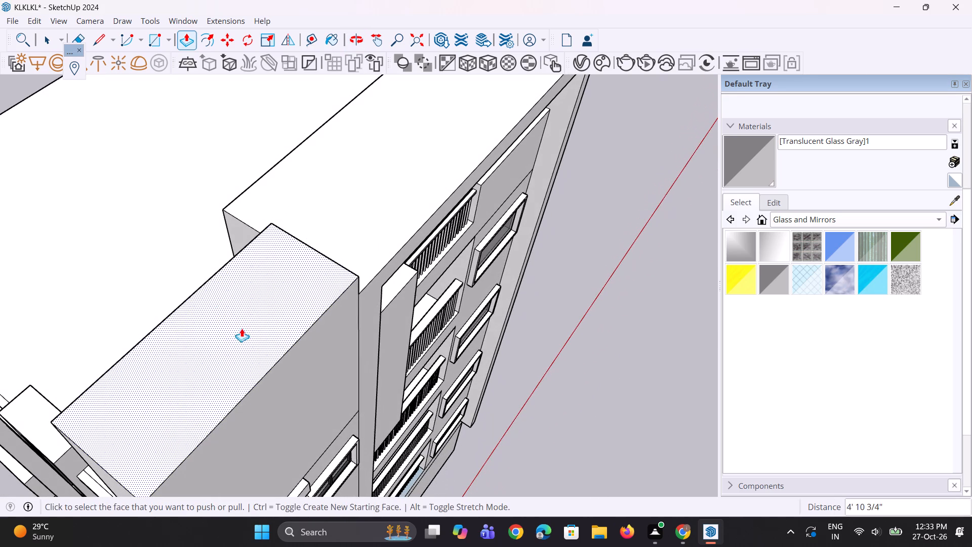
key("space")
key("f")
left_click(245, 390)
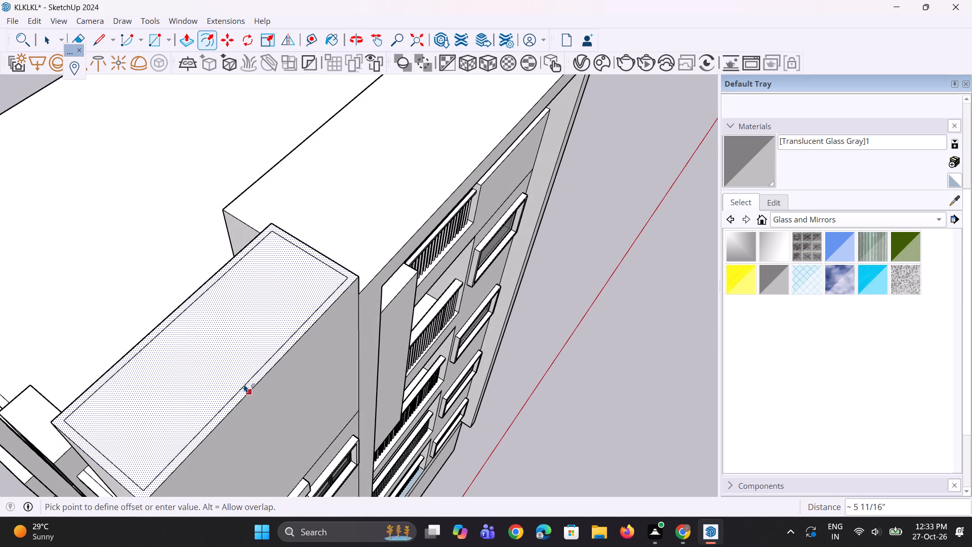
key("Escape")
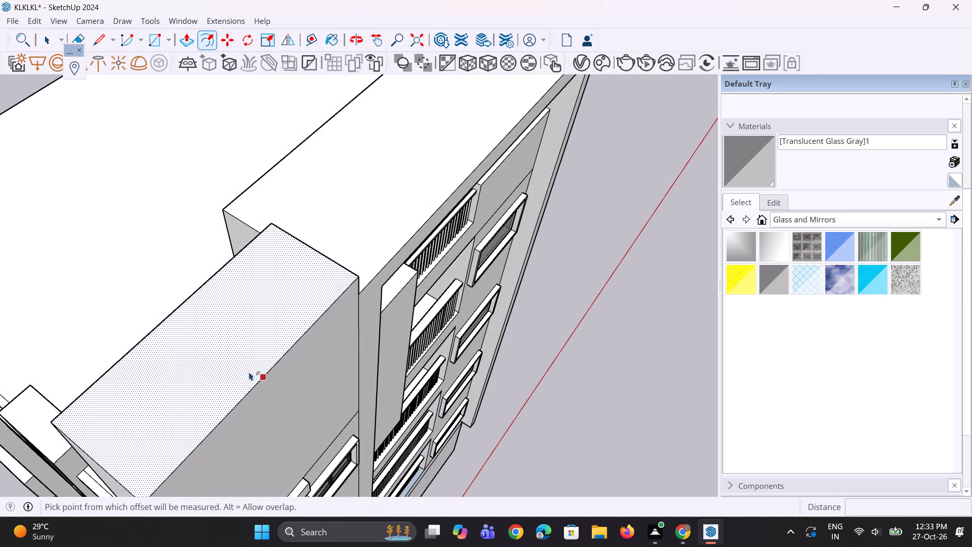
Draw a rectangle about 10' 2 5/16" by 1' 8 1/4" on the corner block's top, ending at the outer corner beside the balcony frame.
key("r")
left_click(223, 379)
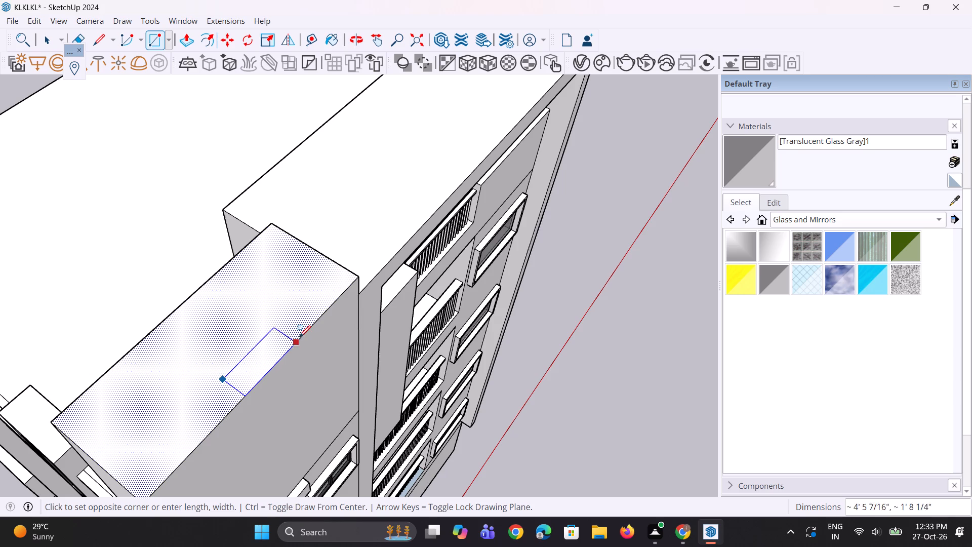
left_click(356, 282)
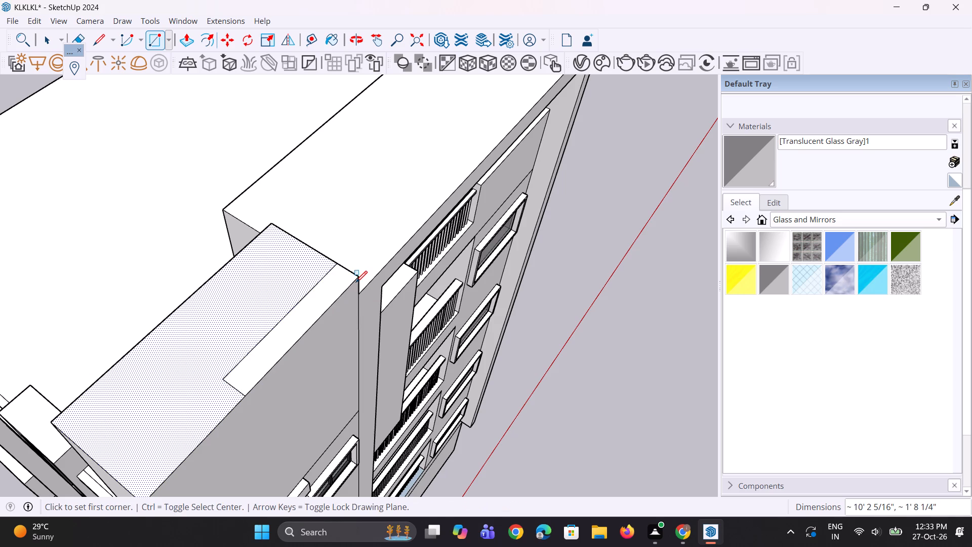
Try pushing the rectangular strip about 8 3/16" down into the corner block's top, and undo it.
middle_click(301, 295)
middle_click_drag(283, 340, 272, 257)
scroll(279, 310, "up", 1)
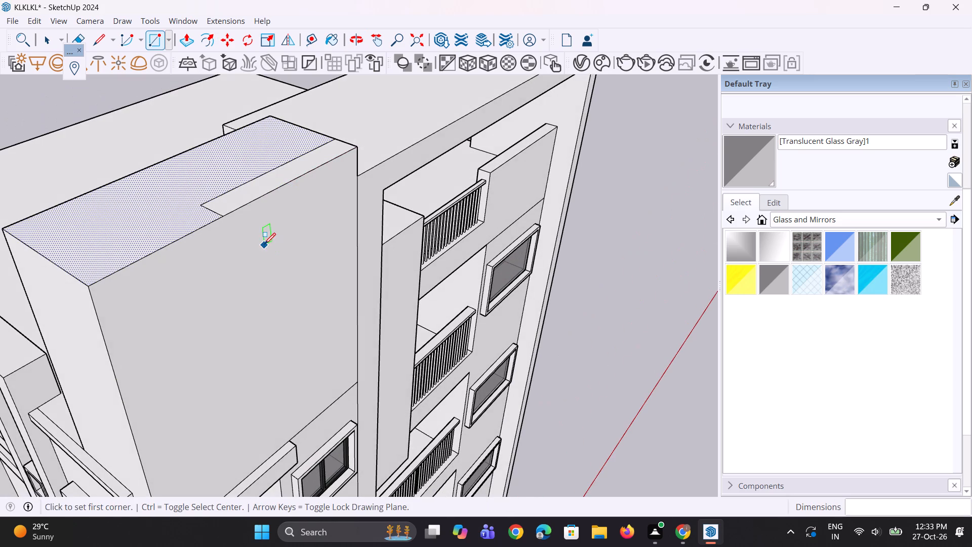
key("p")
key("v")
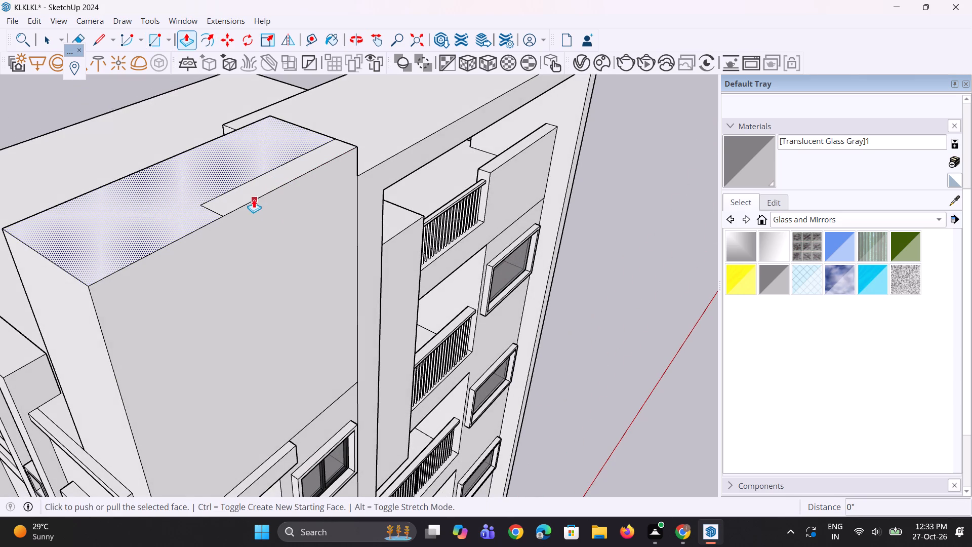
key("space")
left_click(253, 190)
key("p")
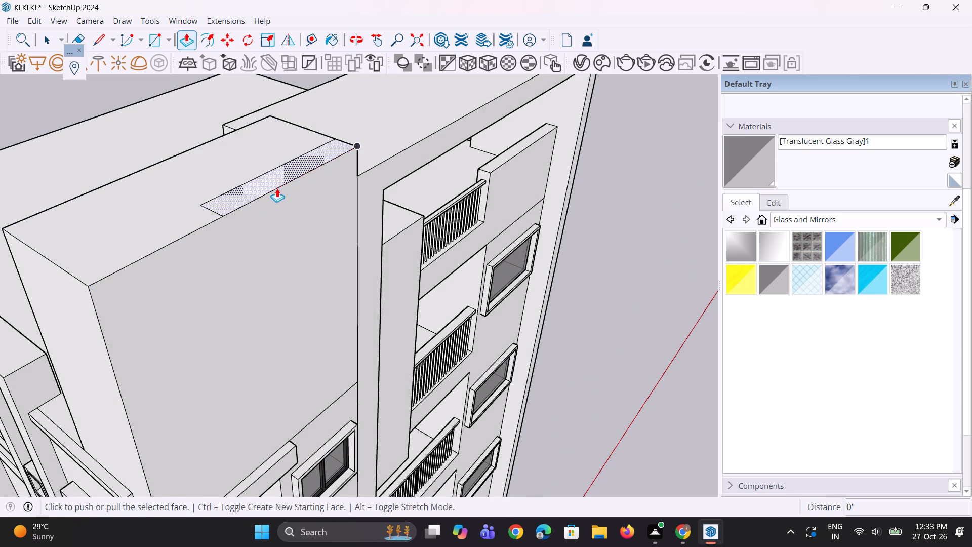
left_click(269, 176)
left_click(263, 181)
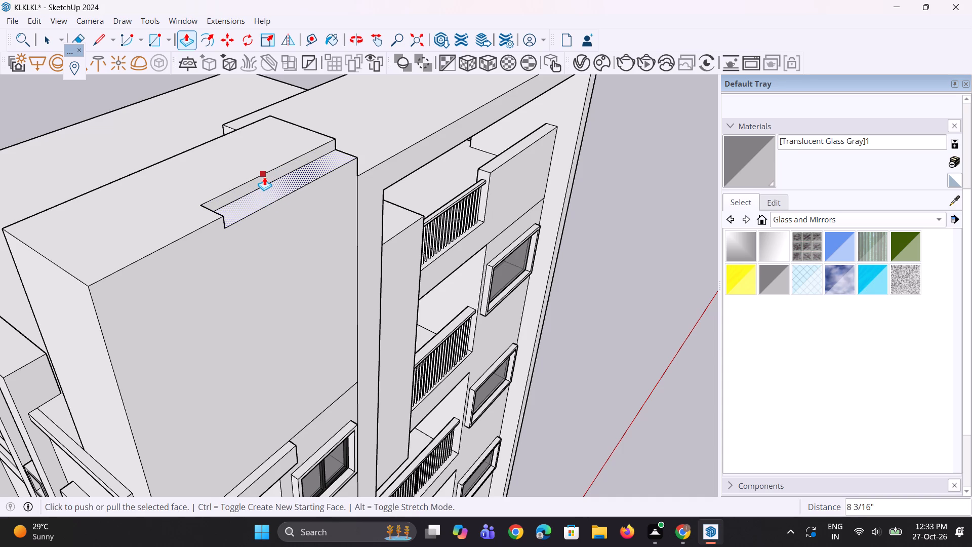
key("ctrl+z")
Extrude the rectangular strip on the corner block's top upward about 8 3/8" to form a raised slab.
scroll(242, 197, "up", 2, "ctrl")
left_click(240, 197)
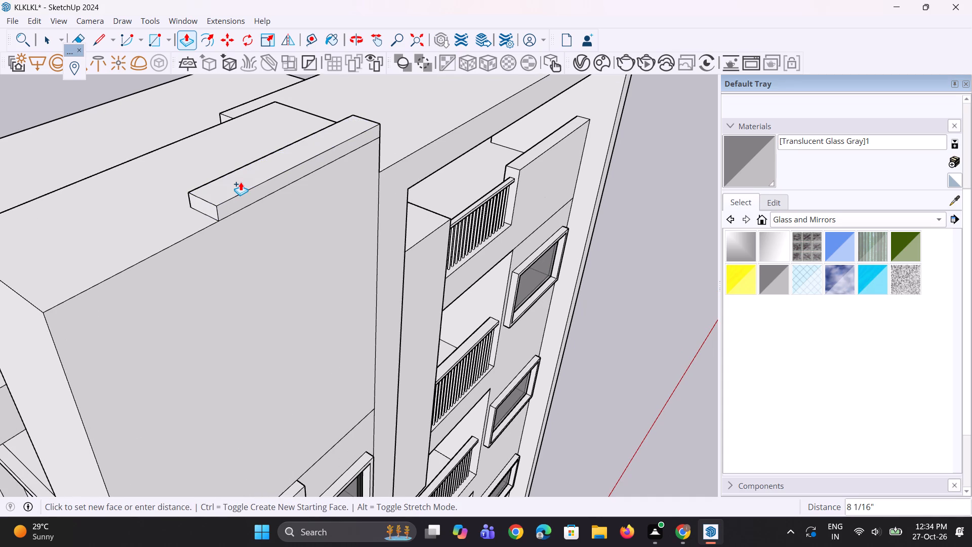
left_click(240, 181)
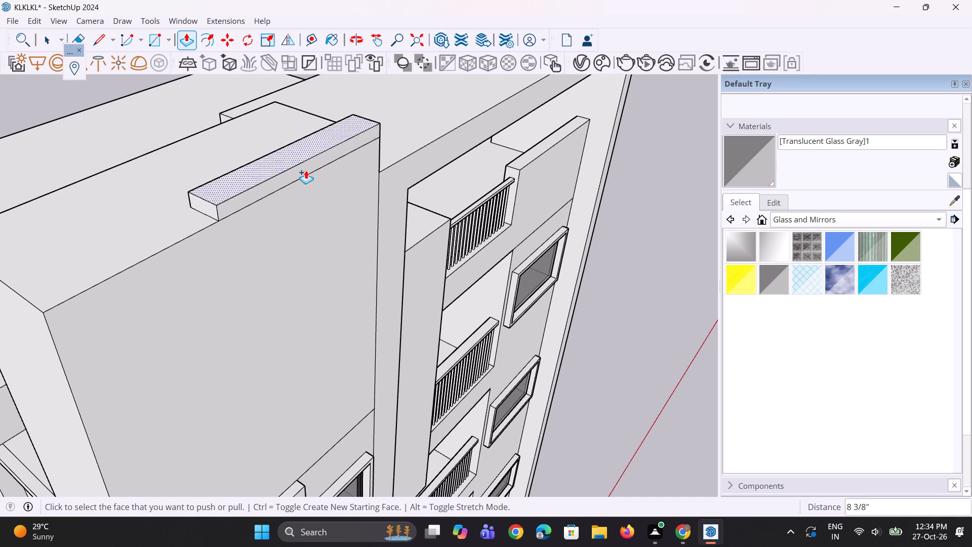
Extrude the raised slab's end face nearest the balcony frame about 1' 7/8" outward past the corner block.
middle_click_drag(283, 189, 34, 271)
key("space")
scroll(152, 200, "up", 2)
key("space")
scroll(205, 181, "up", 2)
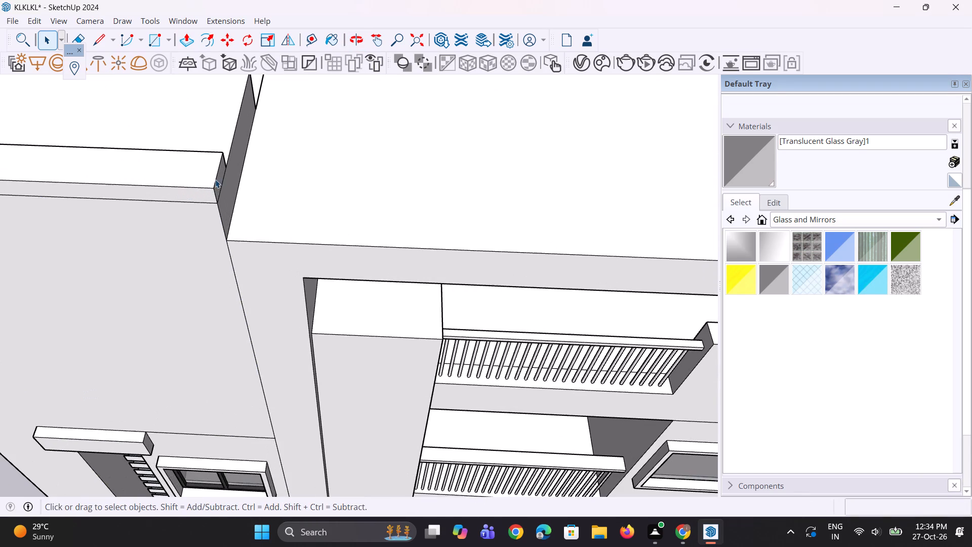
scroll(219, 195, "up", 5)
key("m")
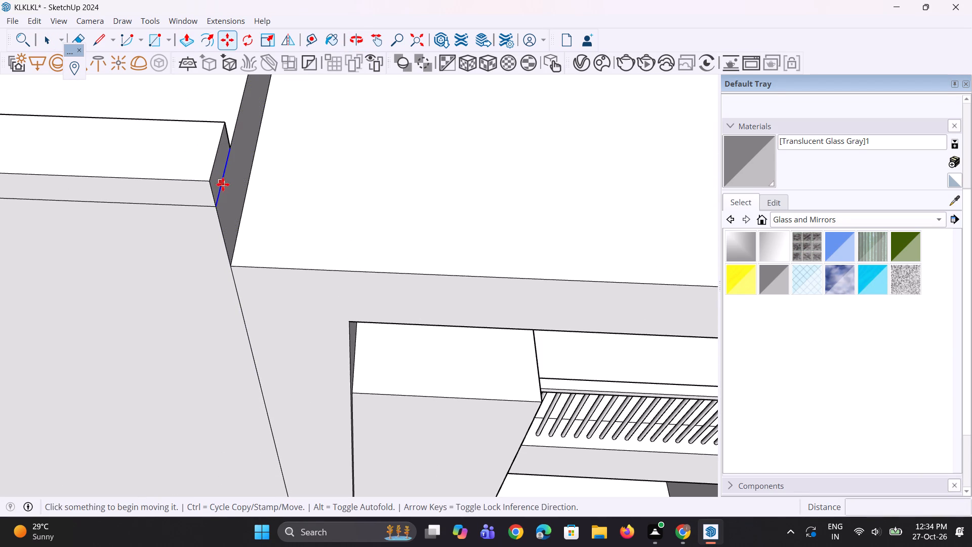
key("p")
scroll(220, 187, "up", 1)
left_click(220, 183)
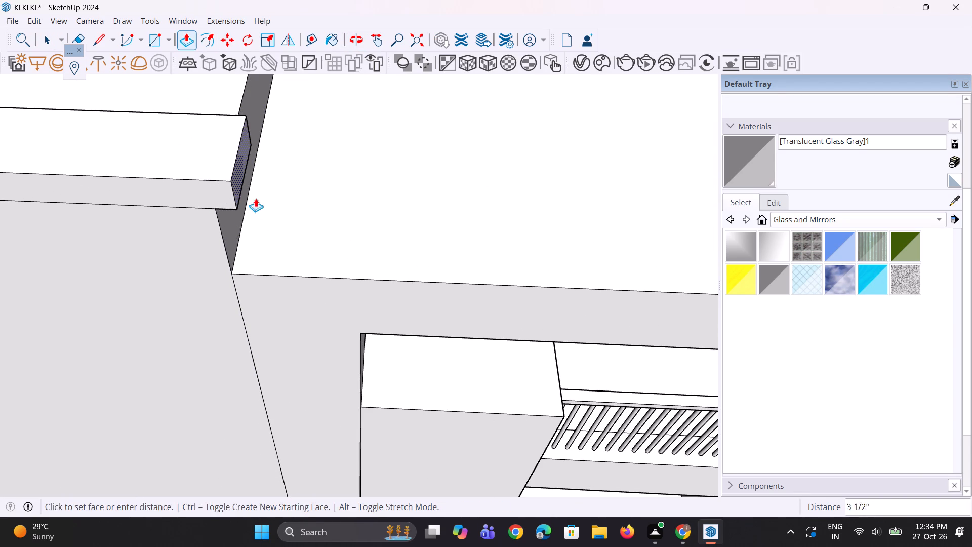
left_click(278, 201)
Extrude the raised slab's long outer face about 1' 4 11/16" outward beyond the balcony-side facade.
scroll(295, 215, "down", 5)
middle_click_drag(314, 242, 441, 197)
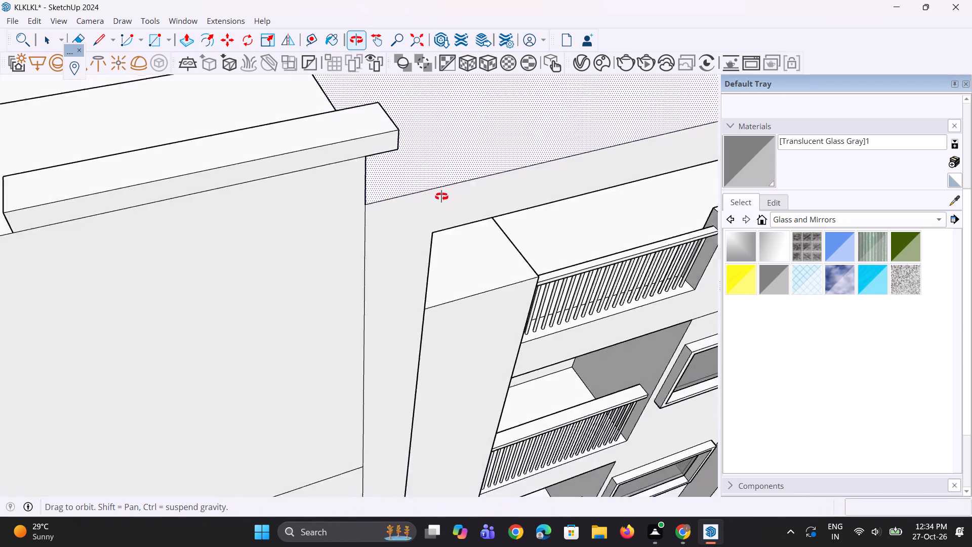
middle_click_drag(441, 197, 429, 155)
scroll(289, 200, "up", 2)
scroll(397, 270, "down", 9)
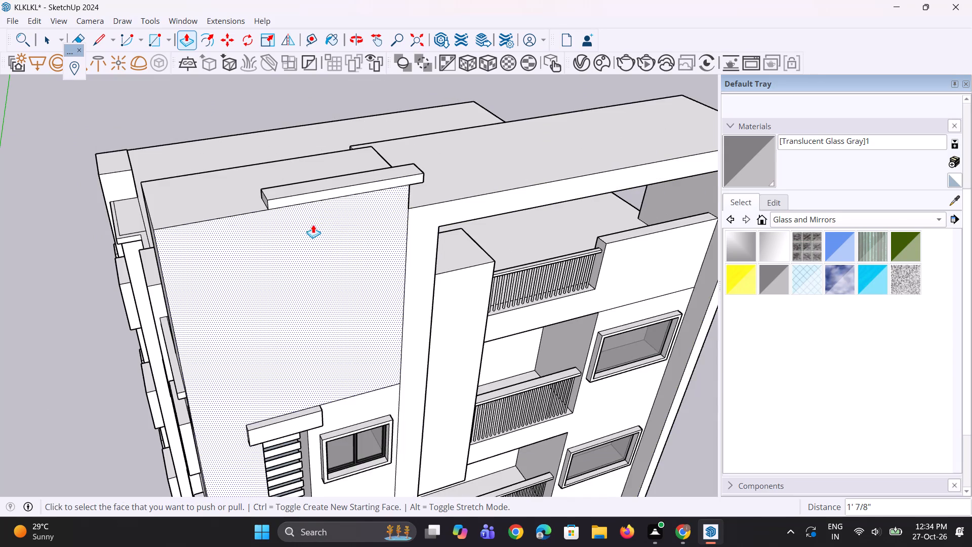
scroll(315, 212, "up", 1)
left_click(318, 193)
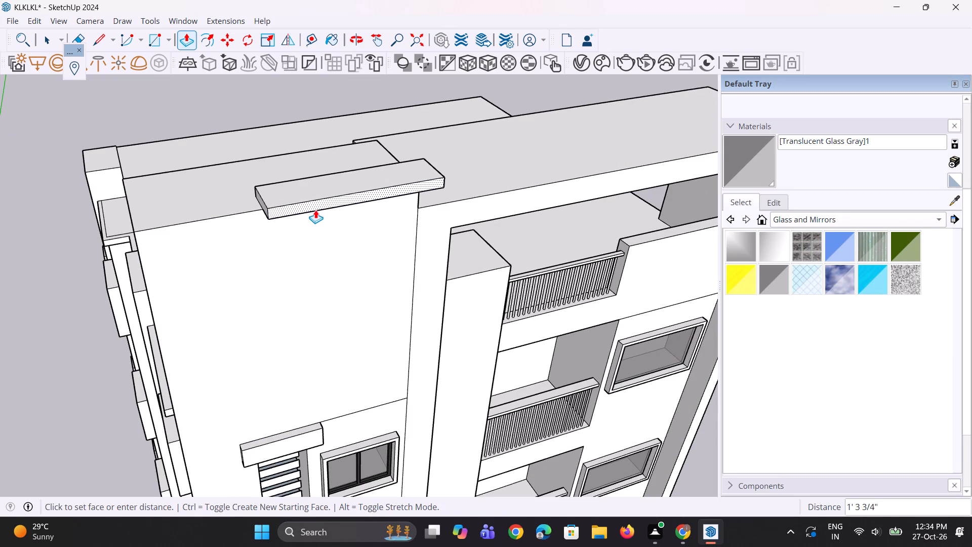
left_click(314, 211)
Extrude the raised slab's long inner face about 4' 2 1/16" across the corner block's top toward the roof.
middle_click_drag(240, 237, 396, 246)
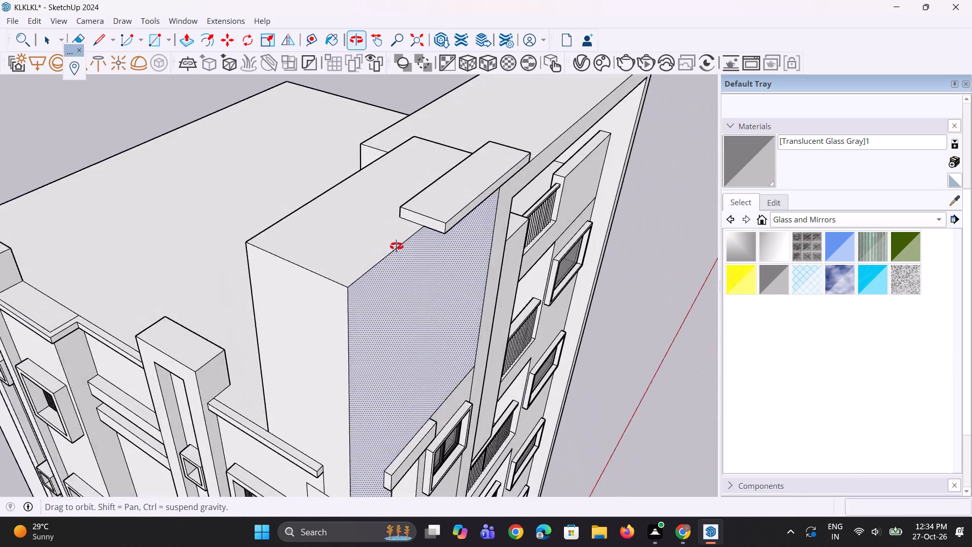
middle_click_drag(396, 246, 552, 275)
scroll(459, 252, "up", 1)
scroll(537, 194, "up", 1)
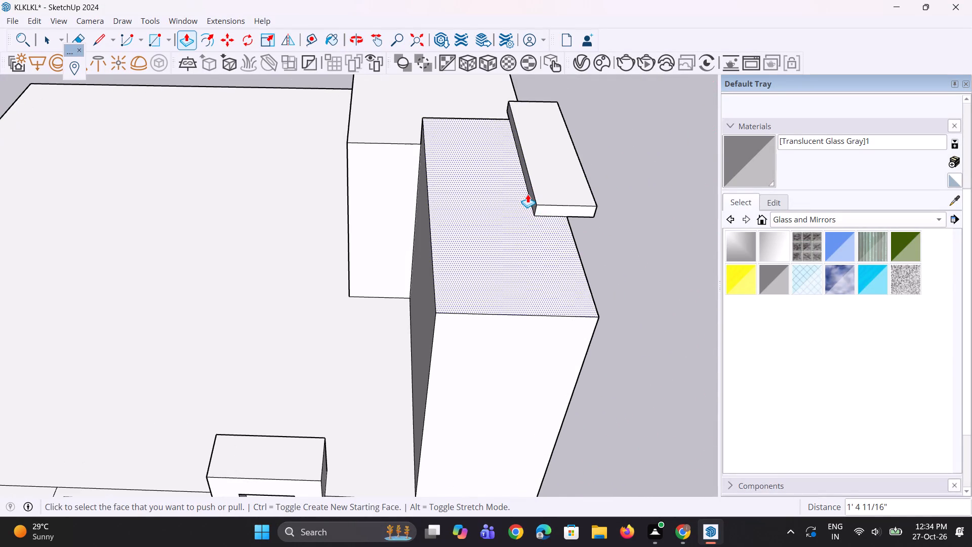
left_click(528, 194)
key("Escape")
scroll(526, 196, "up", 5)
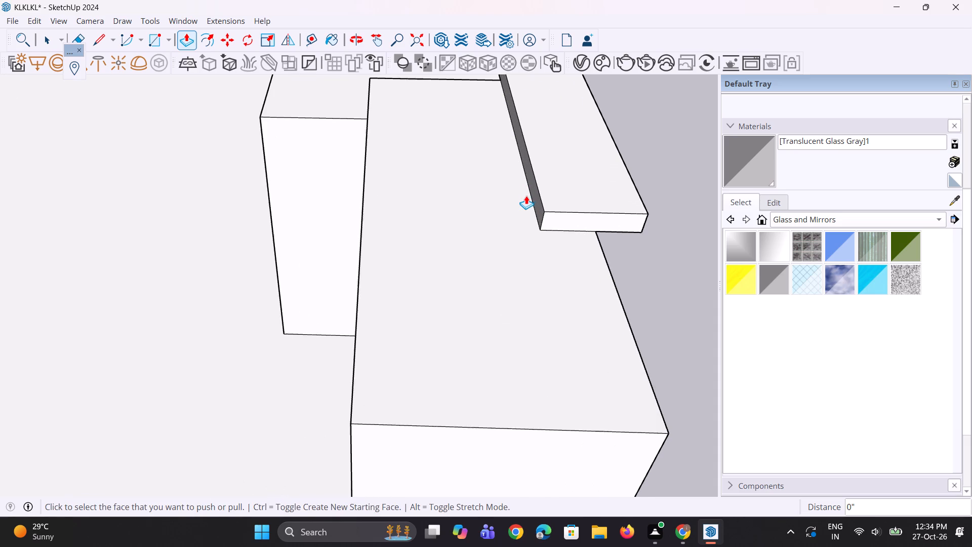
left_click(536, 195)
left_click(402, 251)
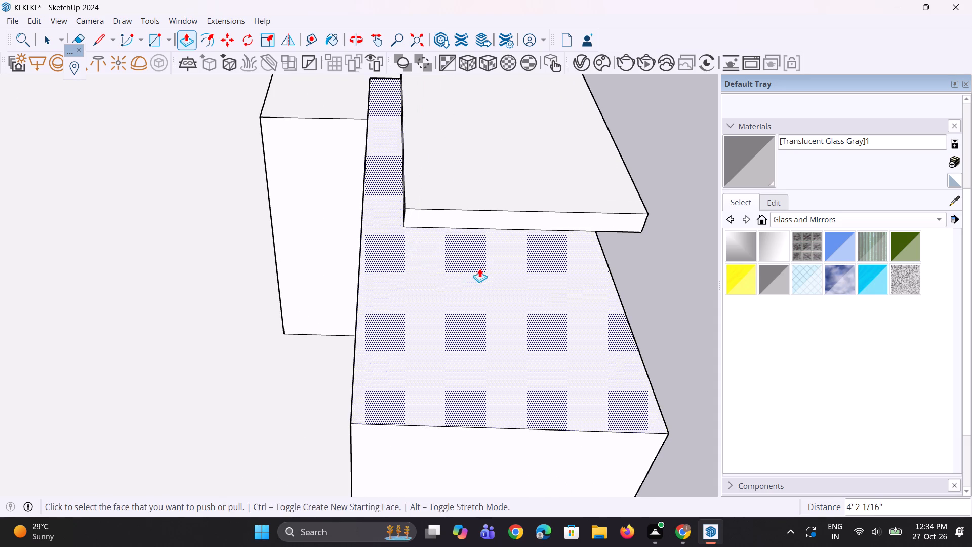
Extrude the slab's end face farthest from the balcony frame about 1' 1 5/8" along the corner block's top.
middle_click_drag(473, 271, 117, 222)
scroll(222, 230, "up", 2)
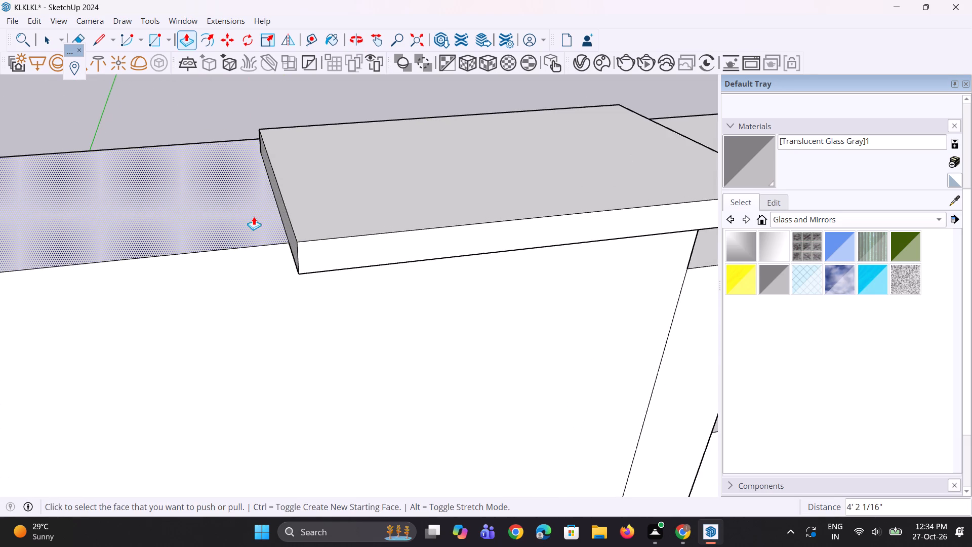
scroll(257, 214, "up", 1)
left_click(286, 213)
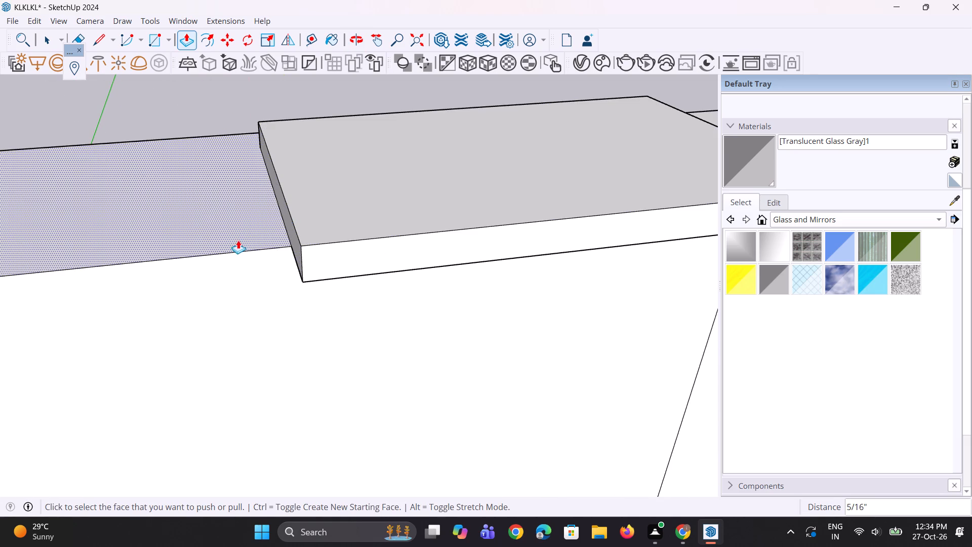
left_click(287, 221)
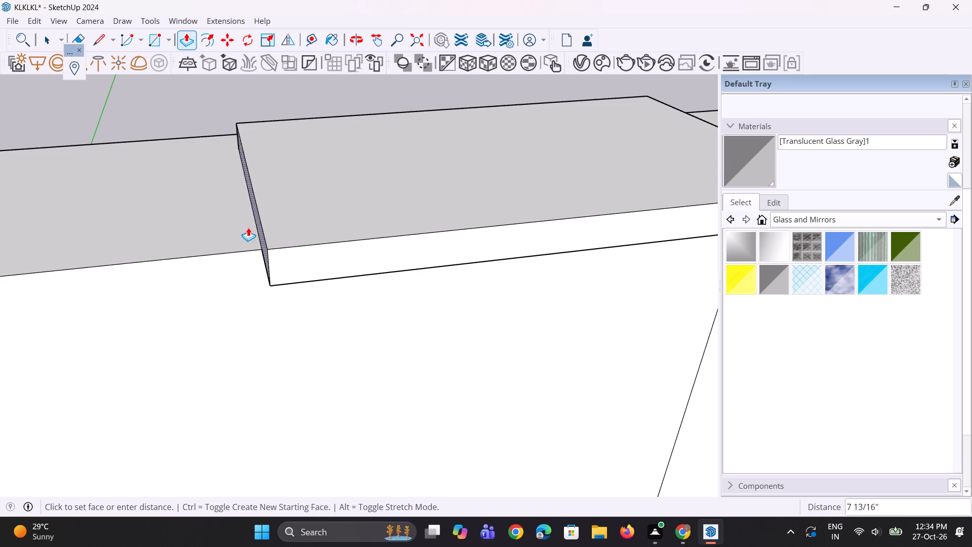
left_click(228, 231)
Examine the slab's extent and overhangs around the top of the corner block from several angles.
scroll(142, 265, "down", 5)
middle_click_drag(305, 221, 38, 187)
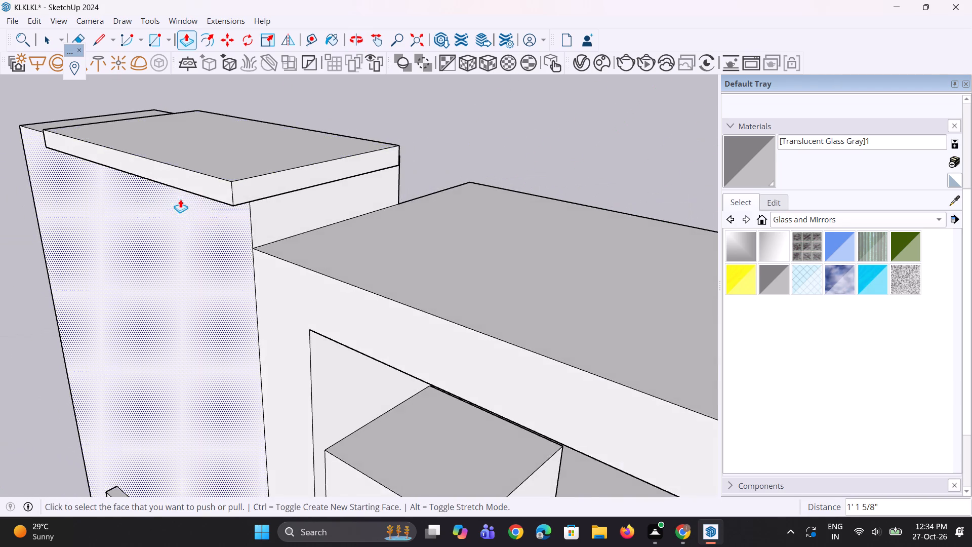
scroll(213, 205, "up", 3)
middle_click_drag(194, 220, 584, 238)
scroll(525, 264, "down", 5)
middle_click_drag(462, 276, 468, 183)
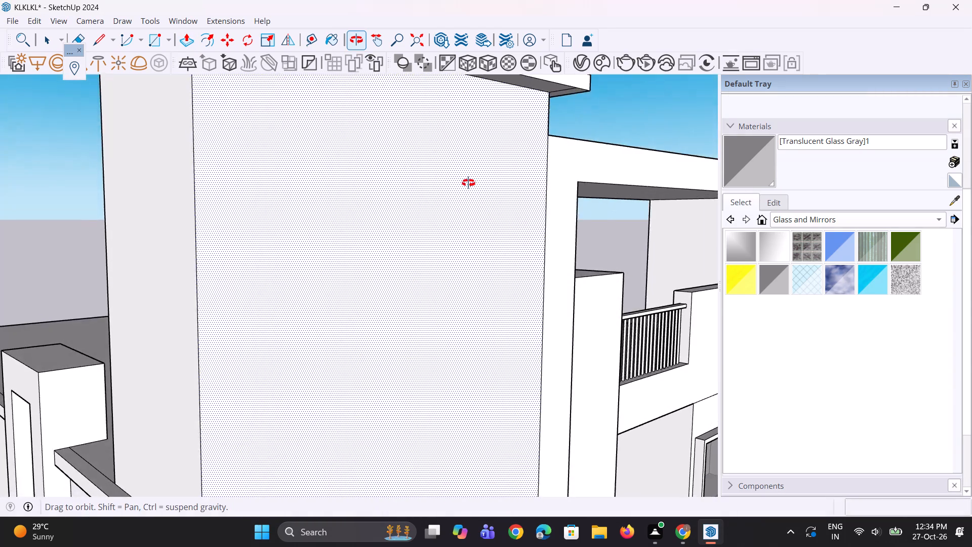
middle_click_drag(468, 183, 499, 255)
scroll(475, 273, "down", 3)
scroll(492, 221, "up", 2)
double_click(492, 221)
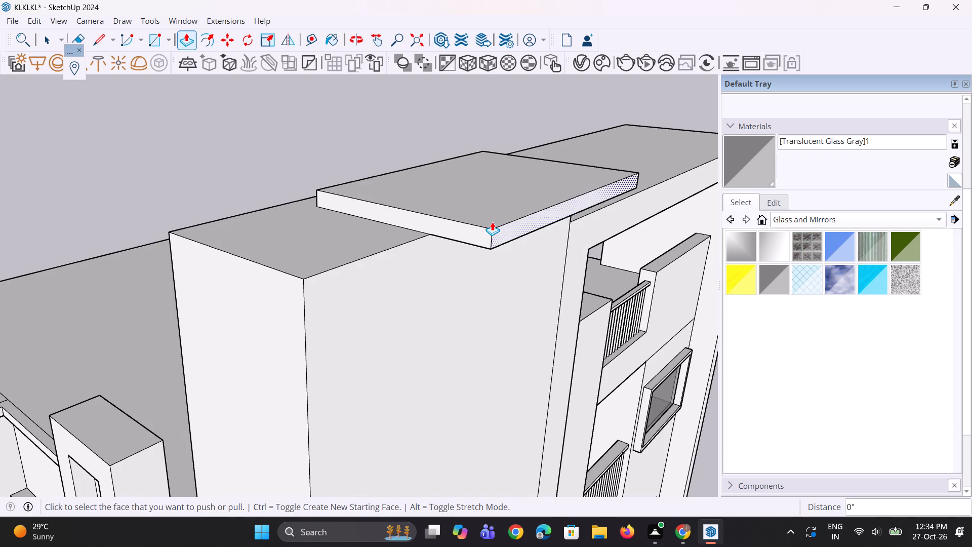
Undo the last slab extrusion and extrude the slab's long outer face about 4 11/16" outward over the balcony-side facade.
middle_click_drag(496, 254, 460, 265)
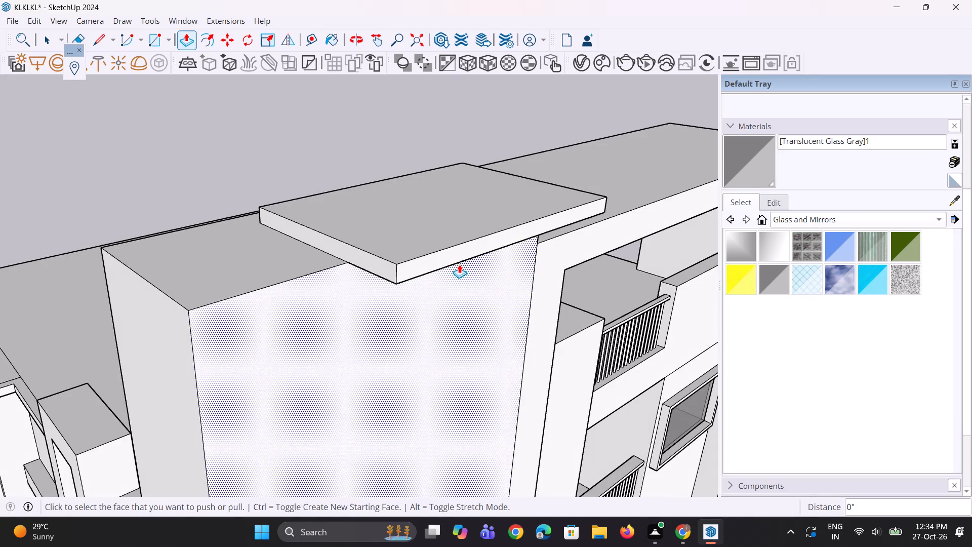
key("ctrl+z")
middle_click_drag(452, 292, 366, 229)
scroll(392, 258, "down", 5)
scroll(355, 174, "up", 2)
middle_click_drag(351, 179, 496, 208)
scroll(452, 206, "up", 2)
left_click(441, 204)
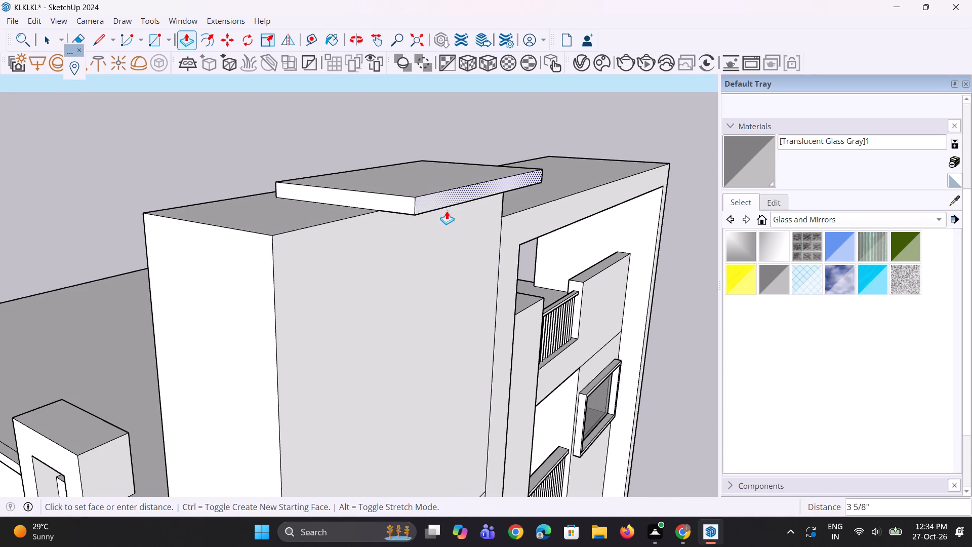
key("Escape")
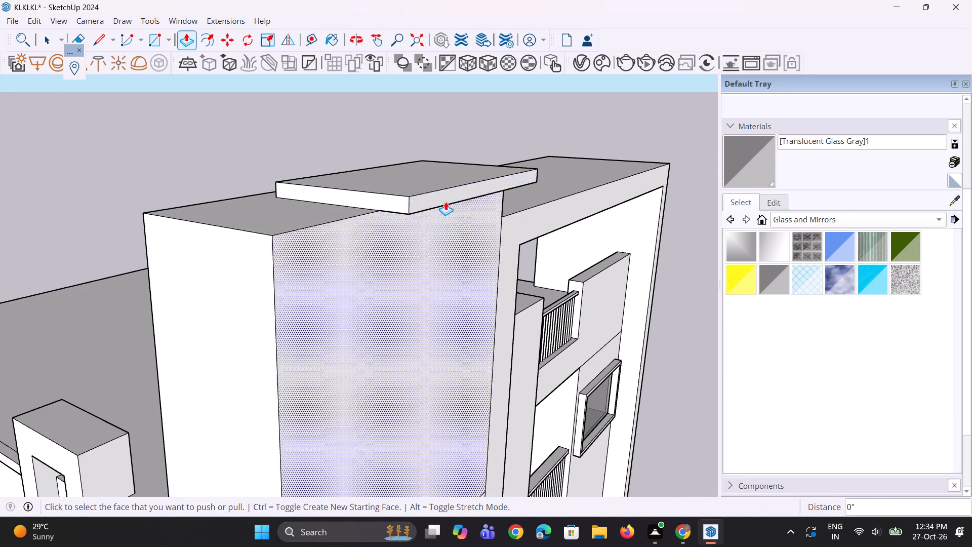
scroll(445, 202, "up", 3)
left_click(441, 194)
left_click(451, 207)
Draw a small horizontal rectangle on the corner block's balcony-side face, just below the slab and near the balcony frame.
middle_click_drag(512, 247, 504, 245)
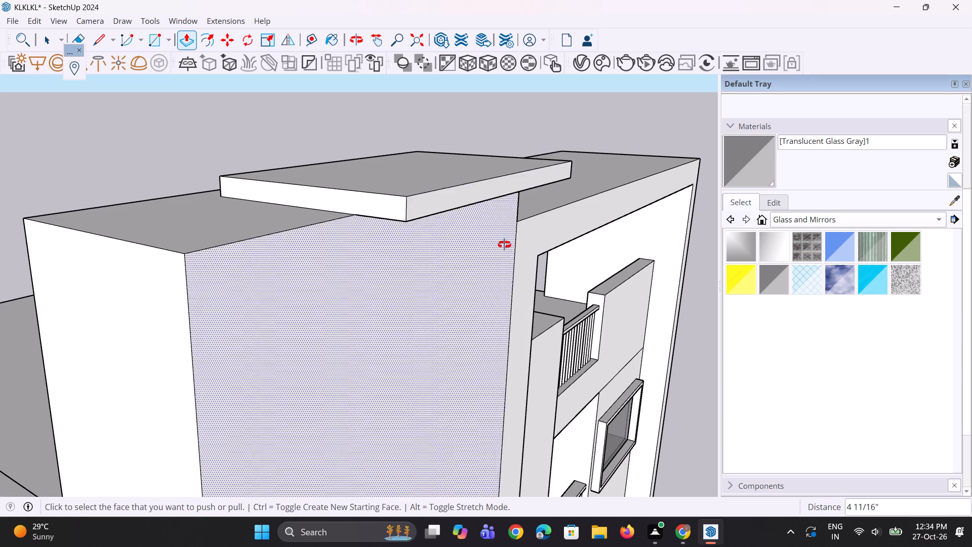
middle_click_drag(504, 245, 392, 225)
scroll(402, 222, "down", 5)
middle_click_drag(333, 229, 296, 221)
scroll(279, 198, "up", 2)
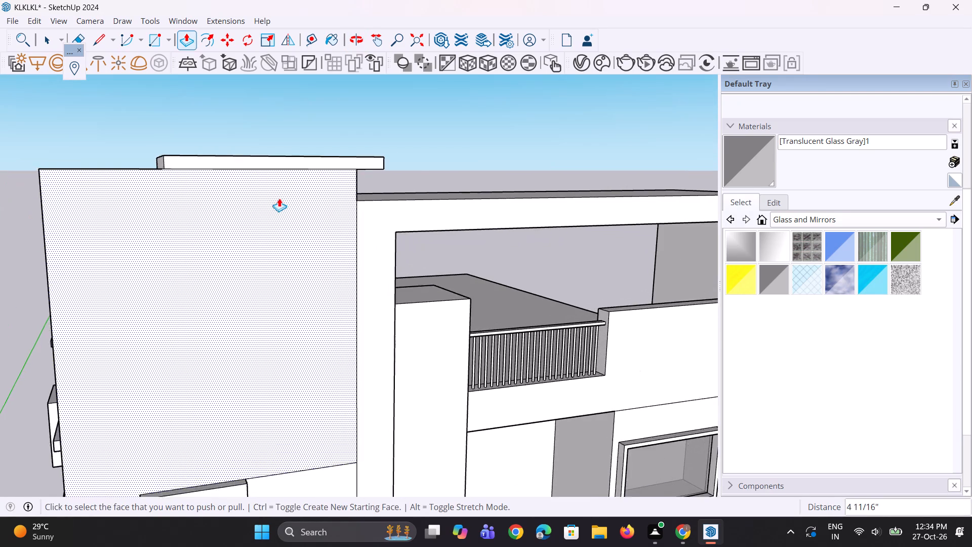
scroll(279, 198, "up", 2)
key("r")
scroll(268, 206, "up", 2)
scroll(282, 254, "down", 5)
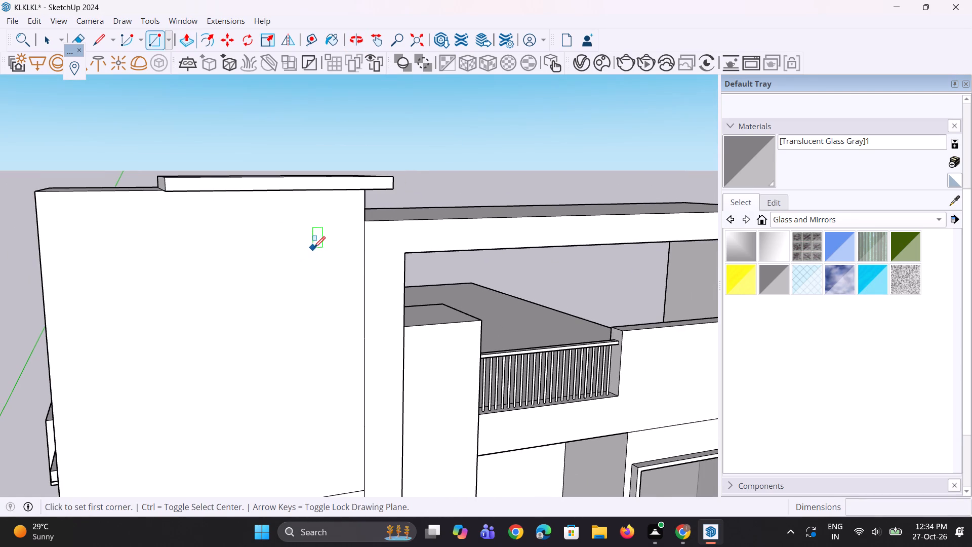
scroll(309, 244, "up", 1)
middle_click(276, 192)
scroll(285, 216, "up", 3)
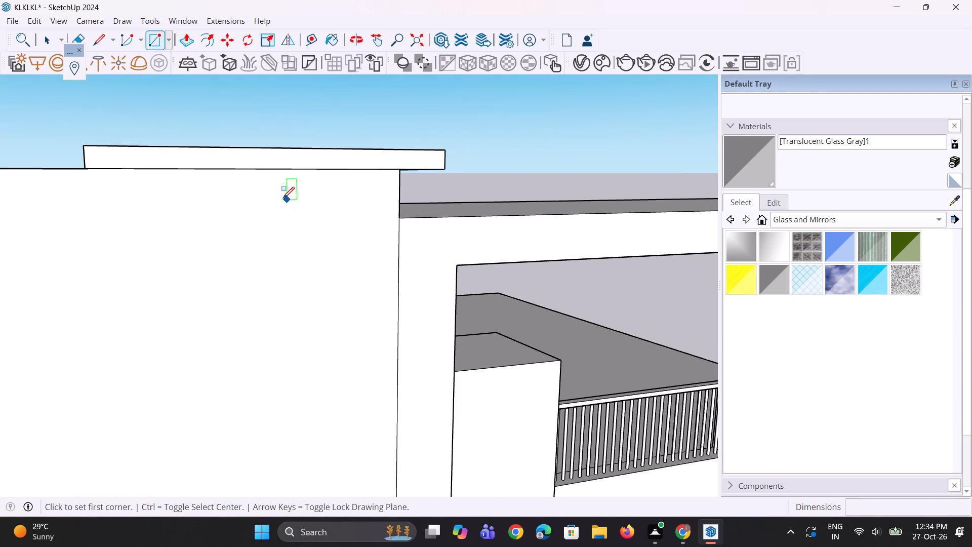
left_click(273, 197)
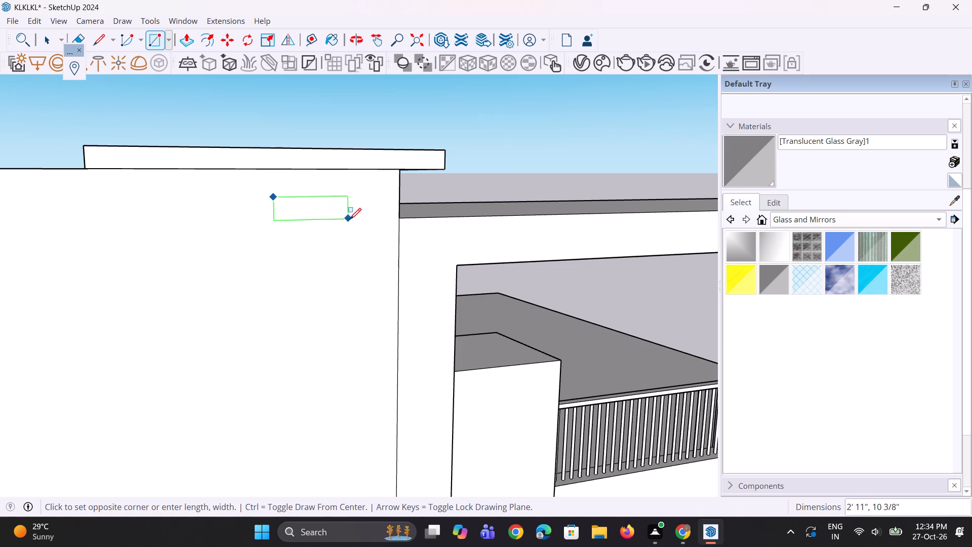
left_click(357, 219)
Copy the small rectangle straight down about 1' 3 13/16" and repeat the spacing to make two copies.
key("space")
left_click(316, 212)
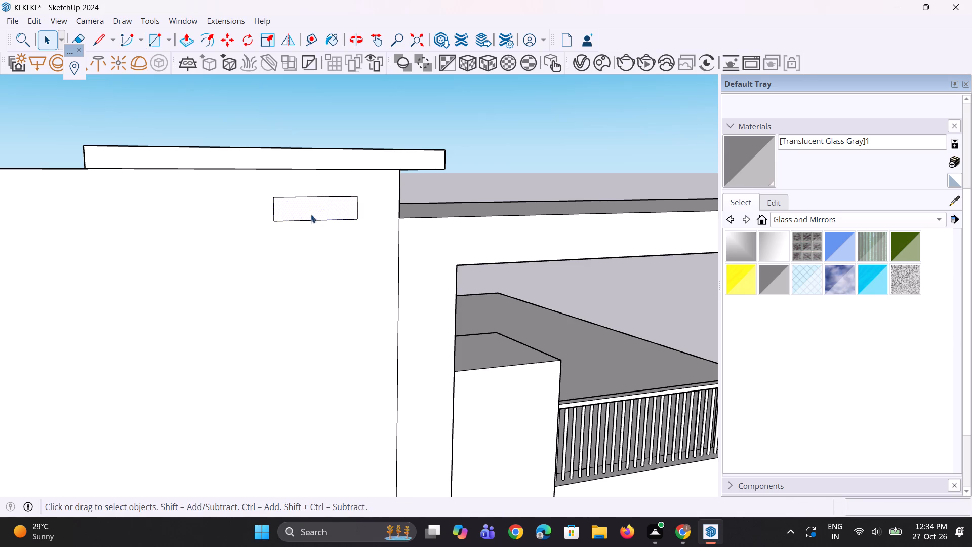
key("m")
left_click(304, 217)
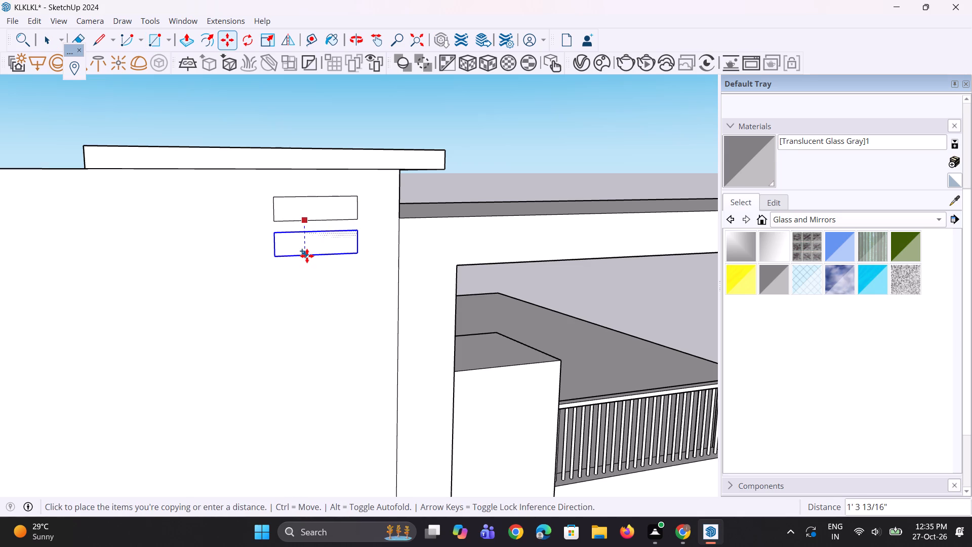
left_click(307, 256)
type("*2")
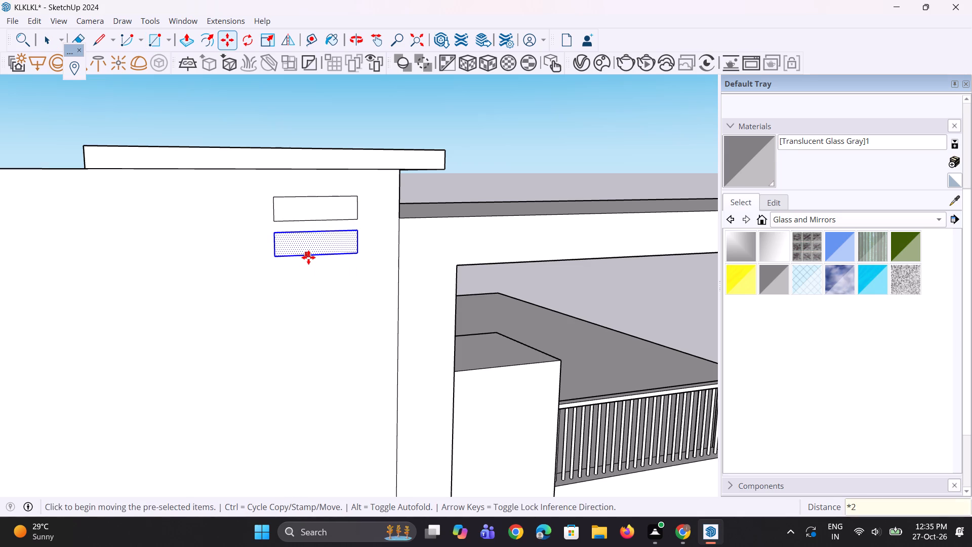
key("Return")
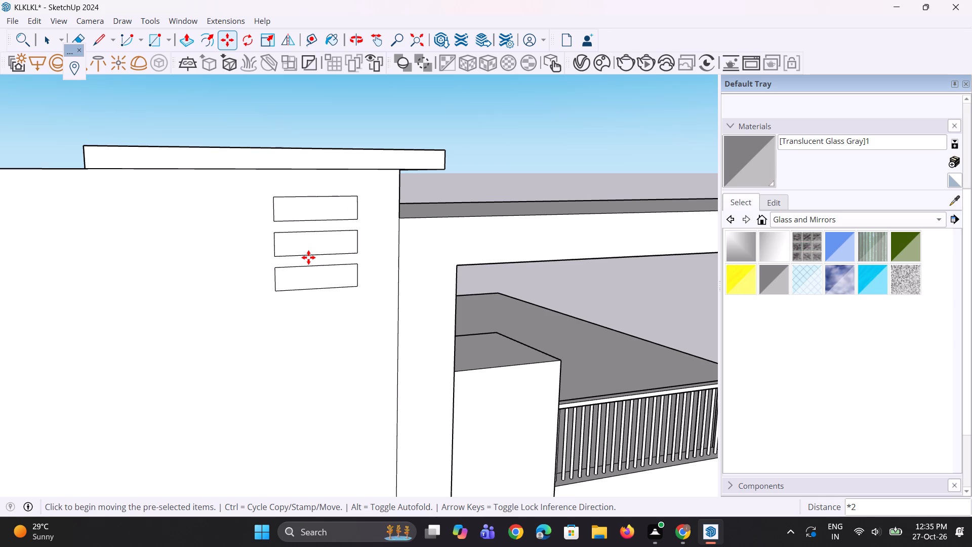
Extrude all three stacked rectangles about 9 7/16" outward from the corner block's face.
scroll(196, 206, "down", 1)
middle_click_drag(200, 293, 247, 314)
scroll(281, 292, "up", 2)
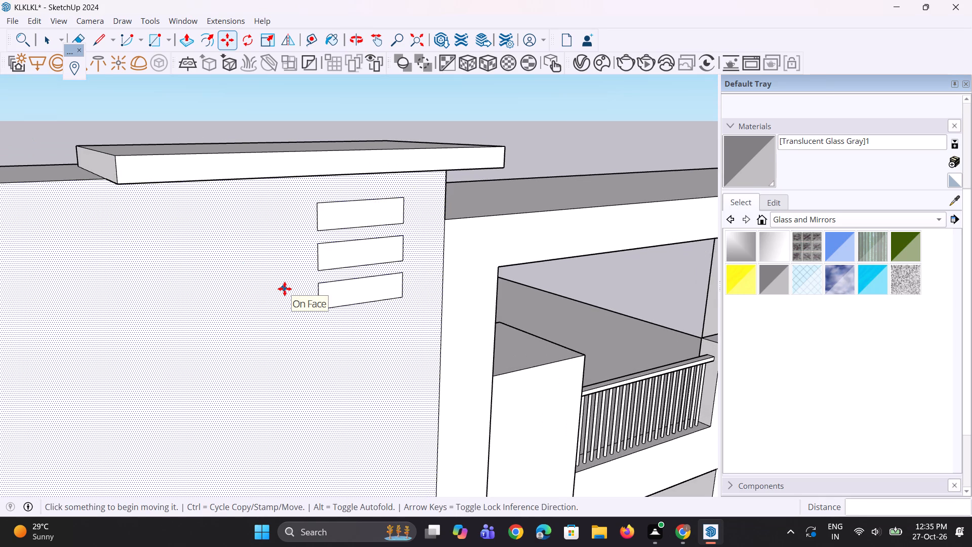
key("space")
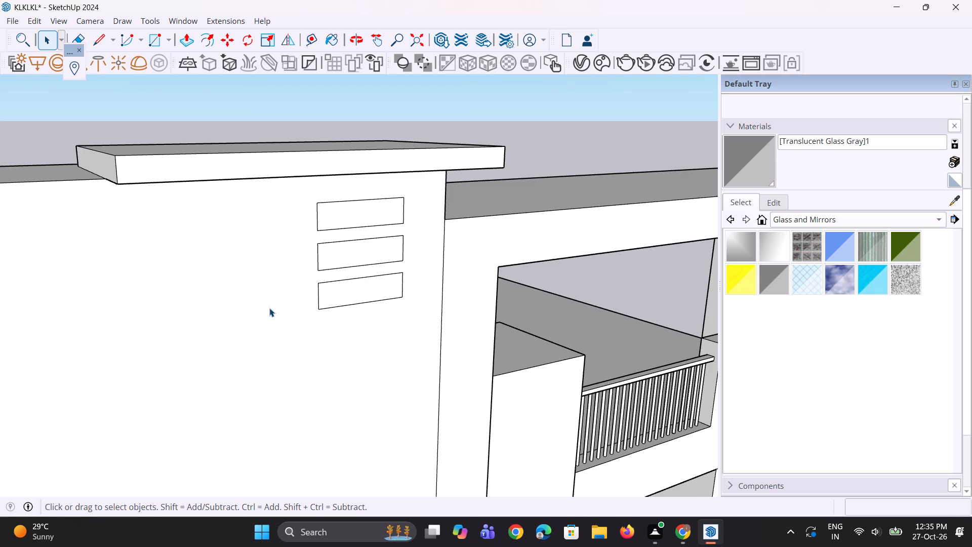
scroll(318, 279, "up", 2)
key("p")
scroll(345, 247, "up", 1)
left_click(354, 194)
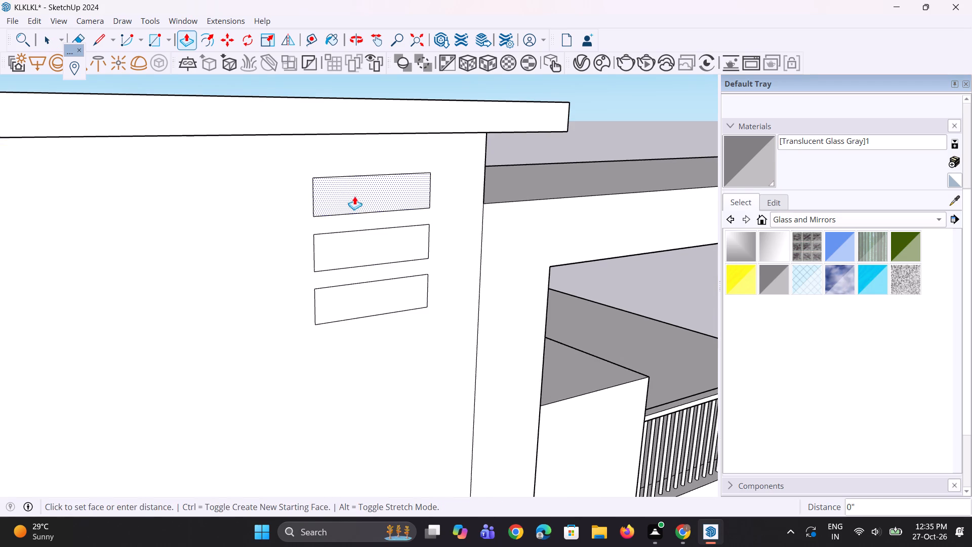
left_click(369, 208)
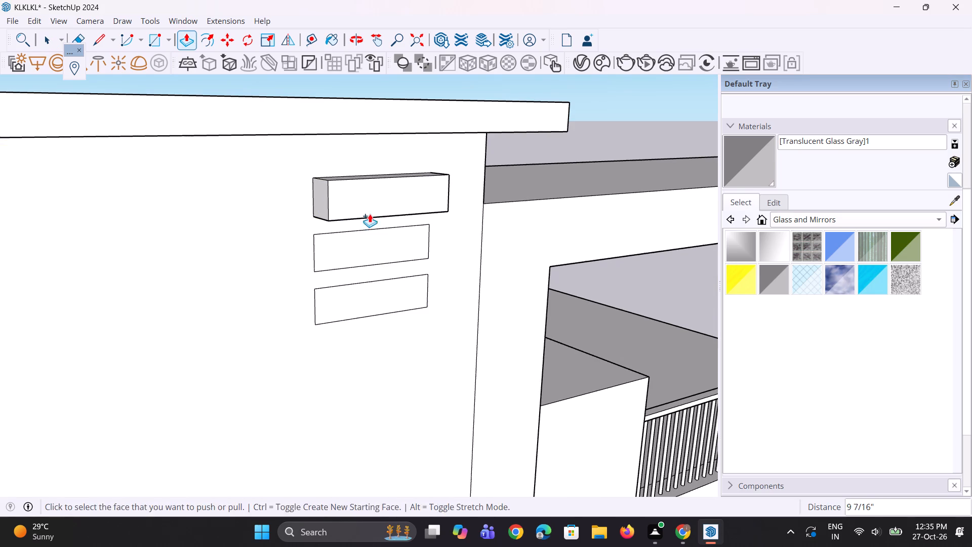
double_click(370, 248)
double_click(367, 307)
Lengthen the three projecting bars by extruding their end faces away from the balcony frame about 5 1/4".
scroll(368, 308, "up", 1)
middle_click_drag(368, 308, 366, 308)
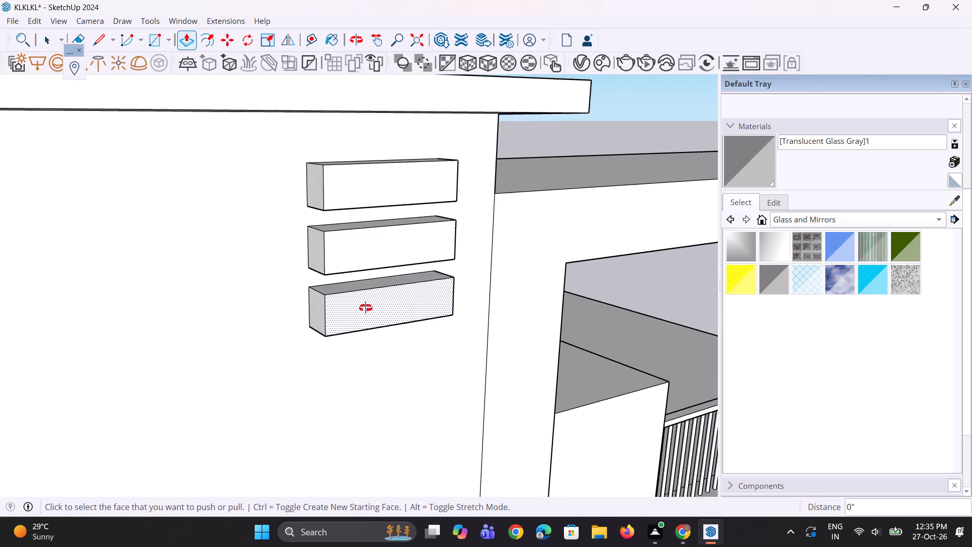
middle_click_drag(366, 308, 292, 284)
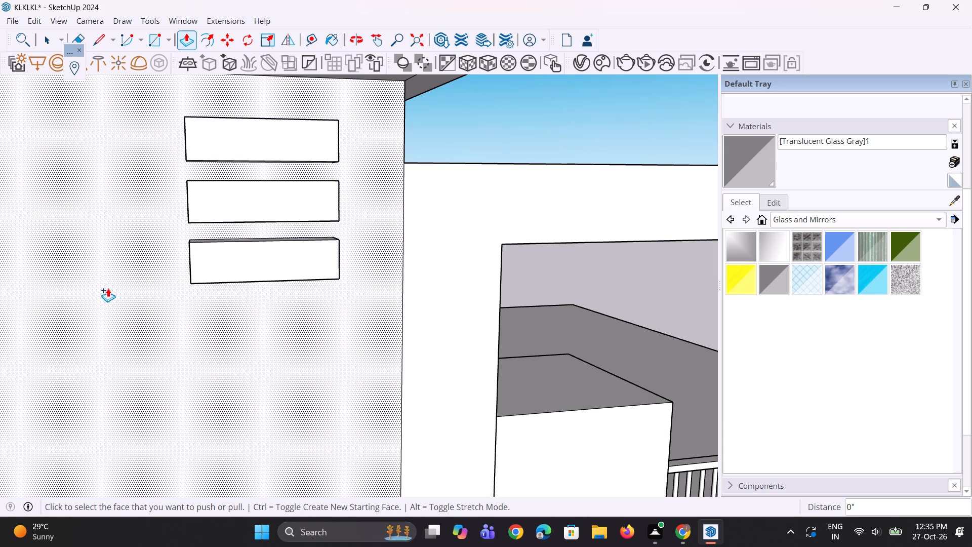
scroll(172, 190, "up", 2)
middle_click_drag(220, 225, 338, 241)
key("p")
left_click(227, 142)
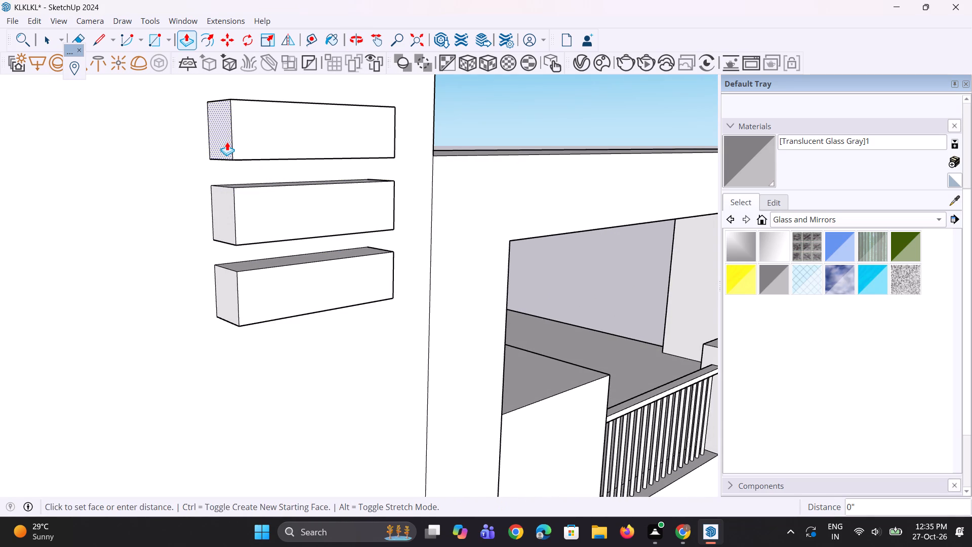
left_click(201, 161)
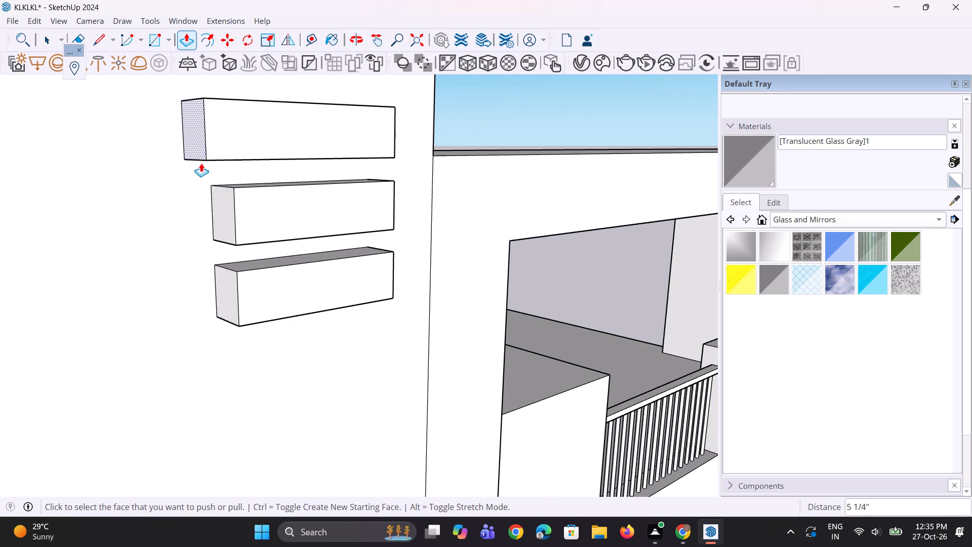
double_click(218, 202)
double_click(227, 294)
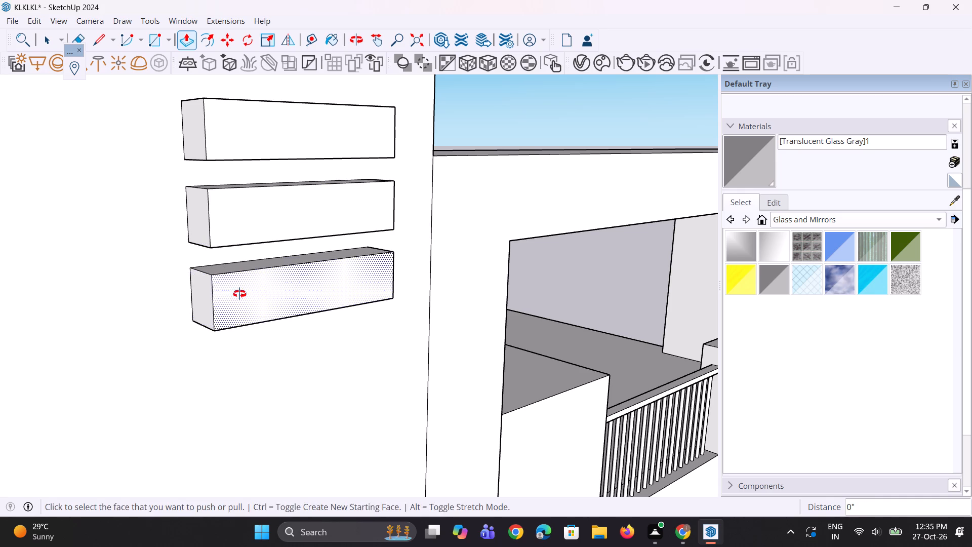
Examine the three projecting bars, the slab overhang and the top of the balcony frame from several angles.
middle_click_drag(239, 294, 109, 318)
scroll(108, 318, "down", 5)
middle_click_drag(266, 271, 173, 246)
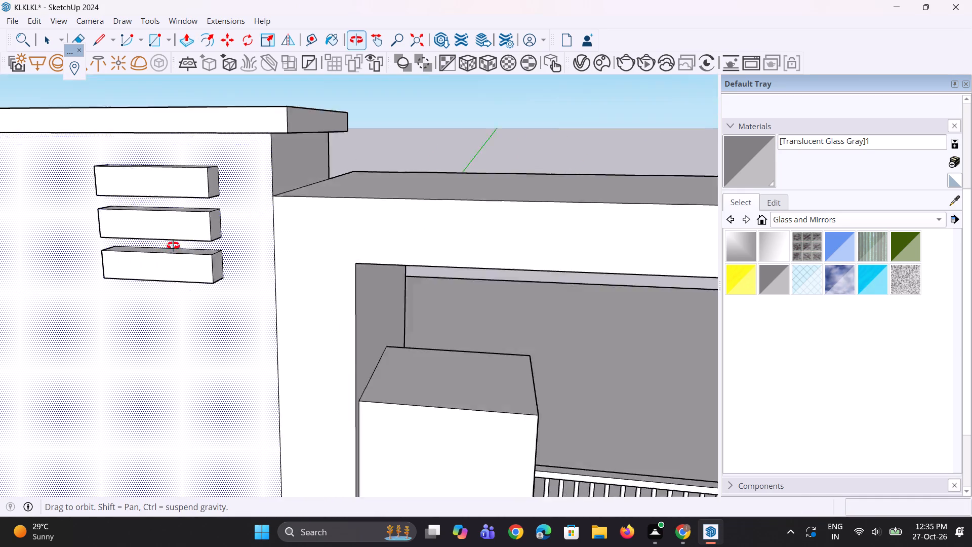
middle_click_drag(173, 246, 242, 222)
scroll(236, 238, "up", 3)
middle_click_drag(251, 250, 248, 227)
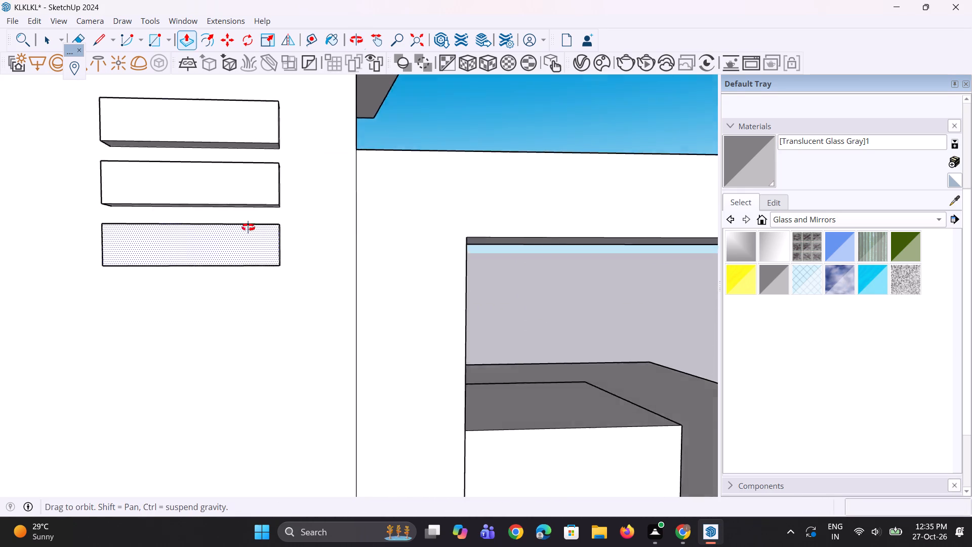
middle_click_drag(248, 227, 228, 198)
scroll(203, 177, "down", 7)
middle_click_drag(331, 201, 326, 307)
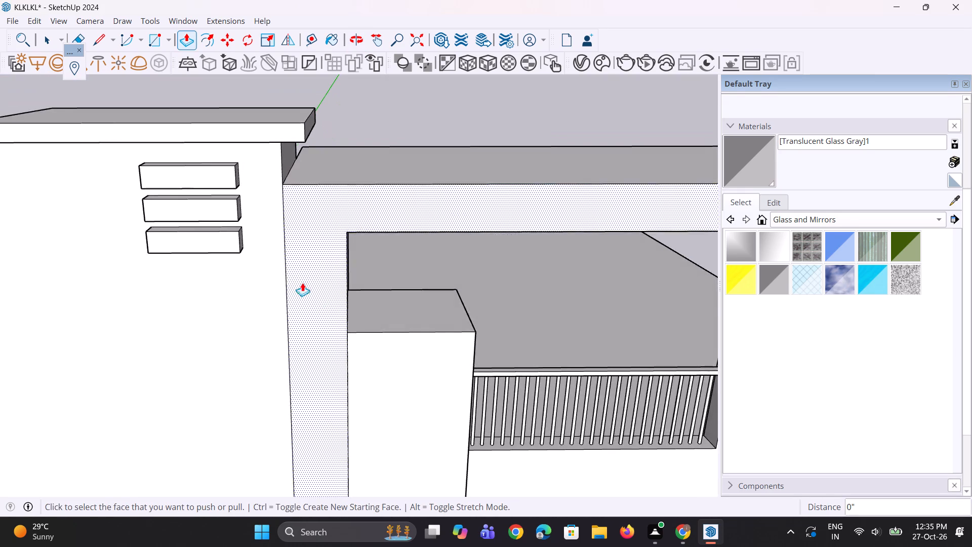
scroll(259, 226, "down", 5)
middle_click_drag(360, 250, 306, 304)
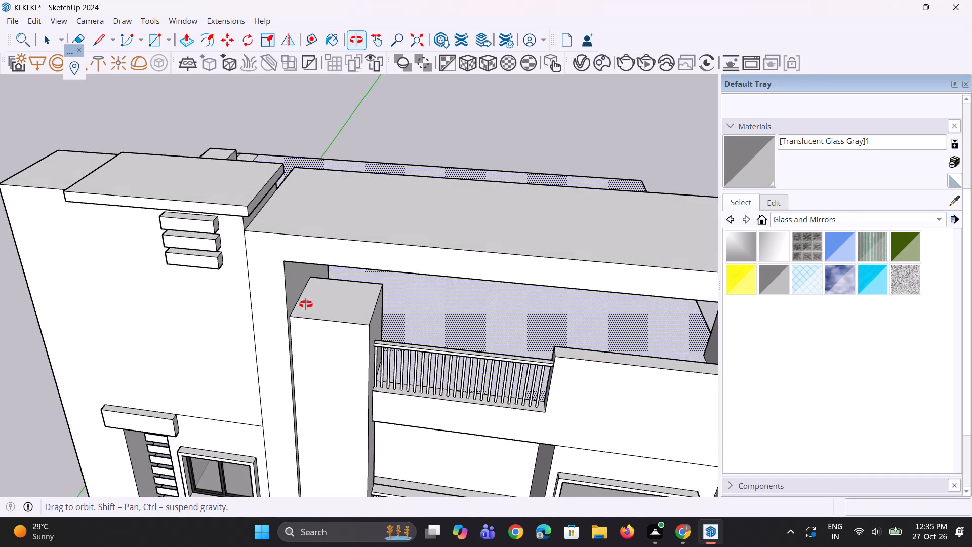
middle_click_drag(306, 304, 310, 266)
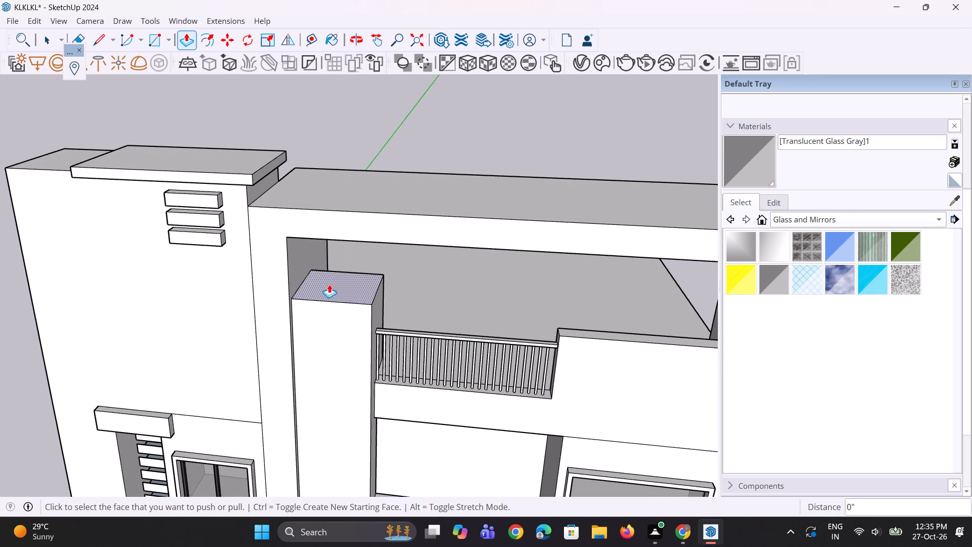
scroll(394, 265, "down", 4)
middle_click_drag(401, 267, 440, 369)
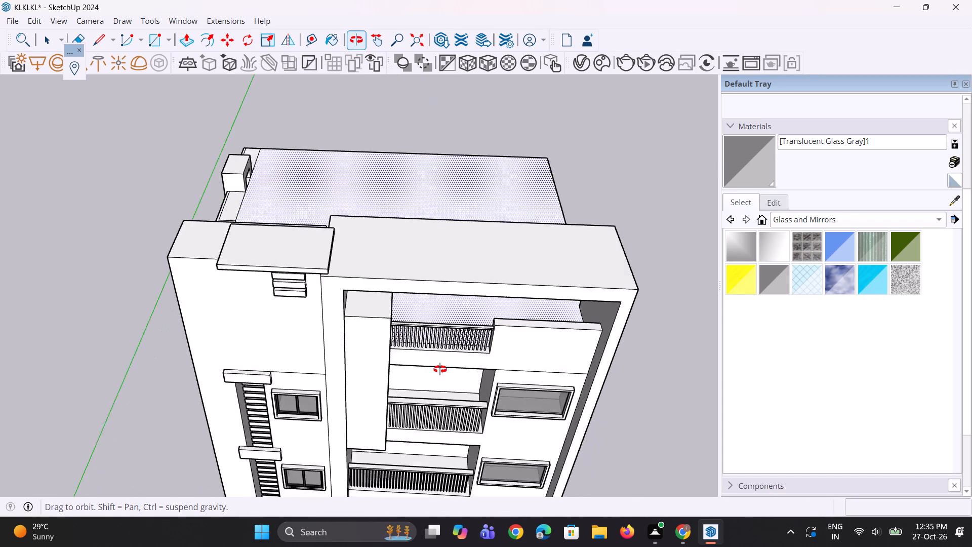
middle_click_drag(440, 369, 440, 370)
scroll(397, 311, "up", 3)
middle_click_drag(401, 332, 413, 326)
Draw a rectangle about 8' 6 5/8" by 2' 1 13/16" across the balcony frame's top, near the corner slab.
key("r")
scroll(402, 280, "up", 2)
middle_click_drag(402, 280, 396, 66)
scroll(397, 137, "up", 4)
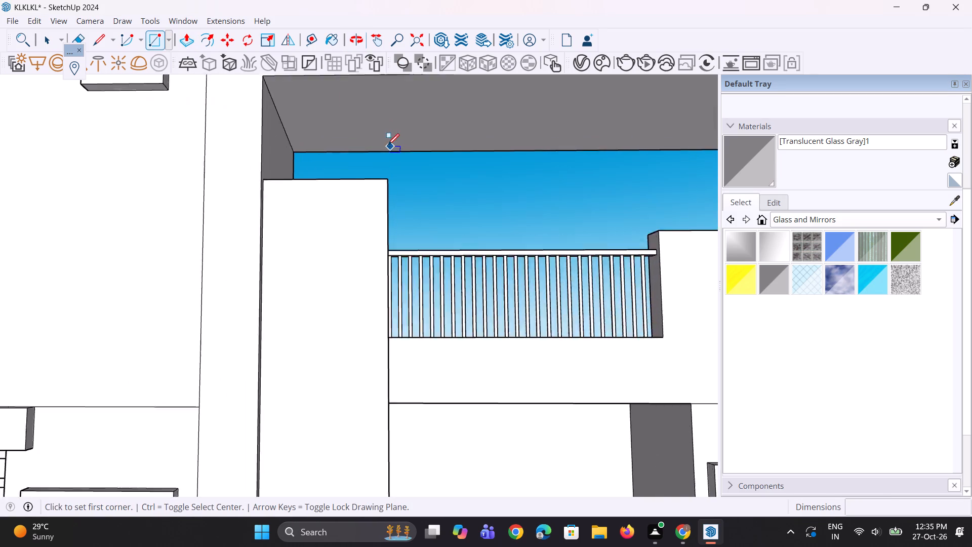
middle_click_drag(401, 216, 425, 328)
scroll(400, 279, "down", 10)
middle_click_drag(331, 180, 352, 283)
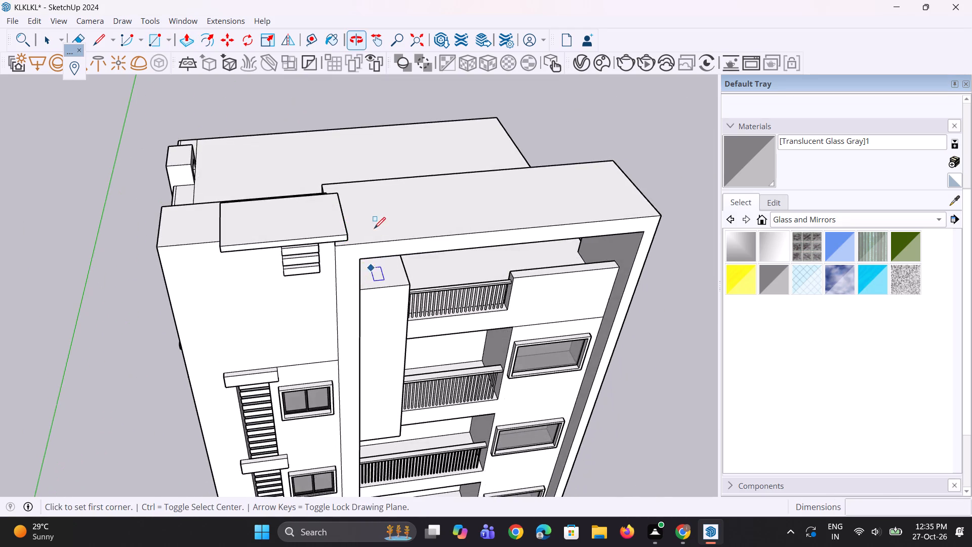
scroll(374, 221, "up", 5)
left_click(347, 174)
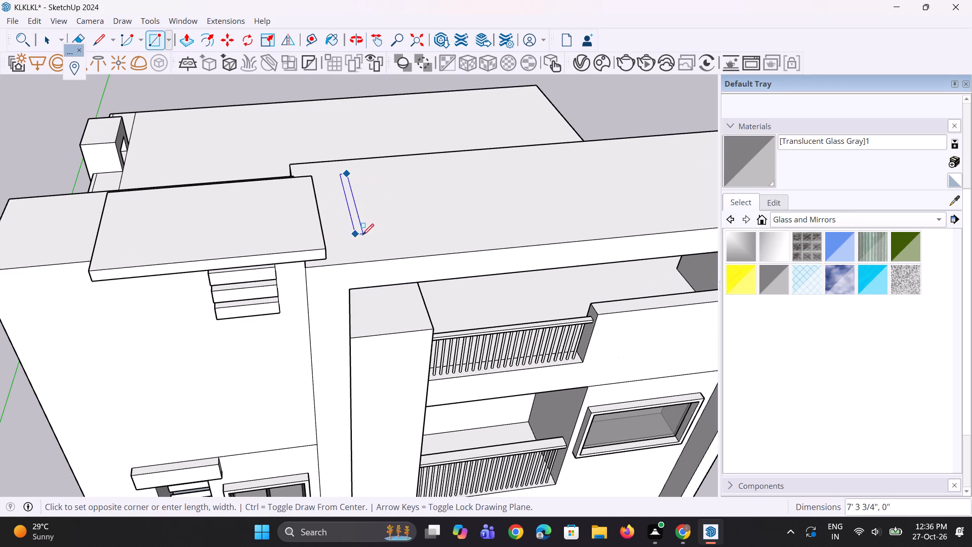
left_click(401, 243)
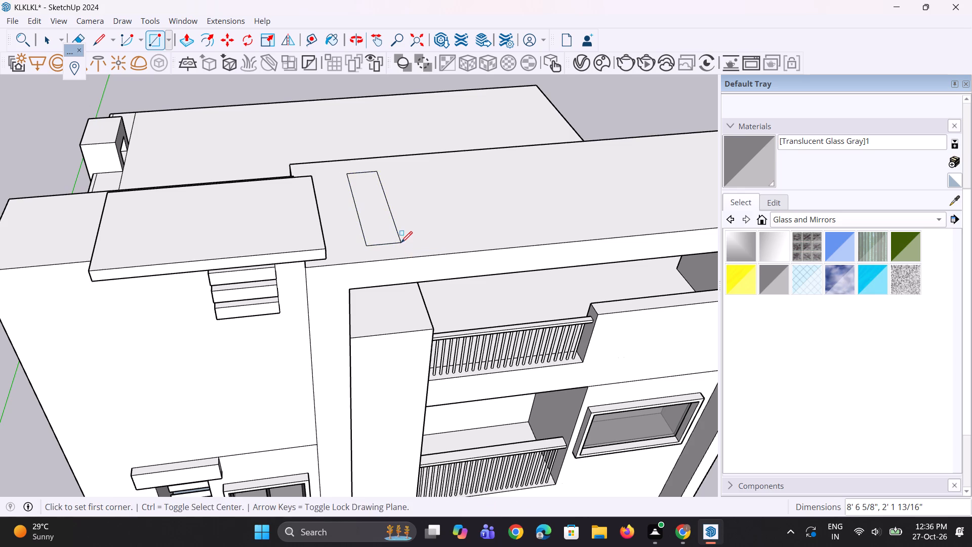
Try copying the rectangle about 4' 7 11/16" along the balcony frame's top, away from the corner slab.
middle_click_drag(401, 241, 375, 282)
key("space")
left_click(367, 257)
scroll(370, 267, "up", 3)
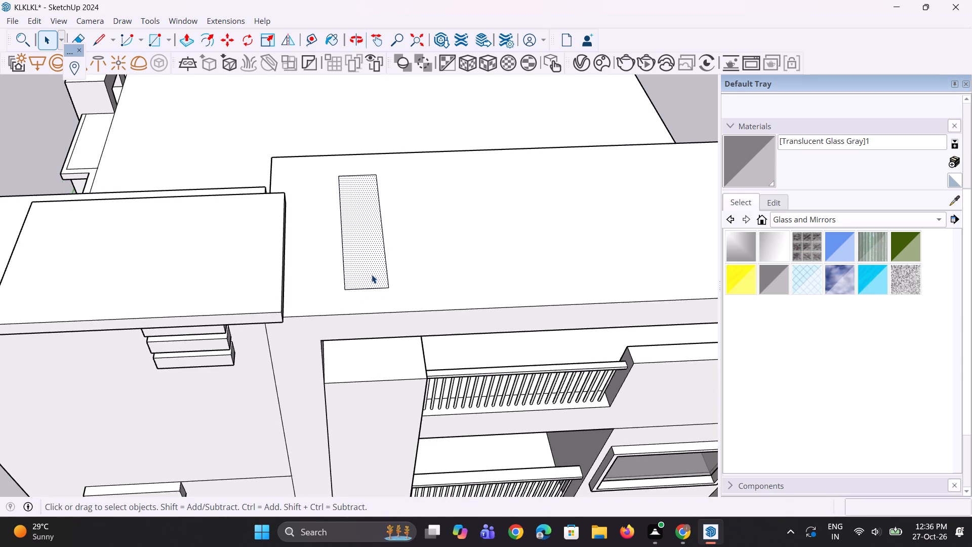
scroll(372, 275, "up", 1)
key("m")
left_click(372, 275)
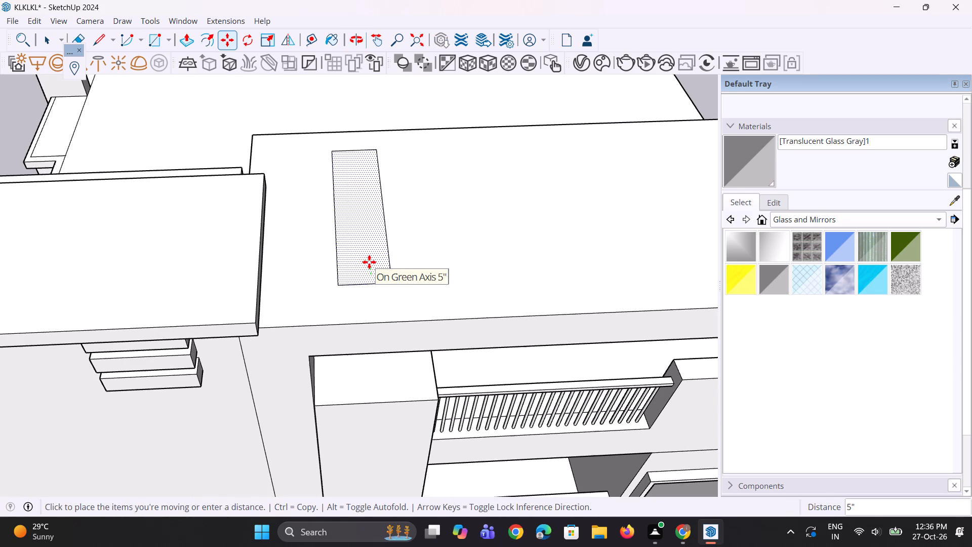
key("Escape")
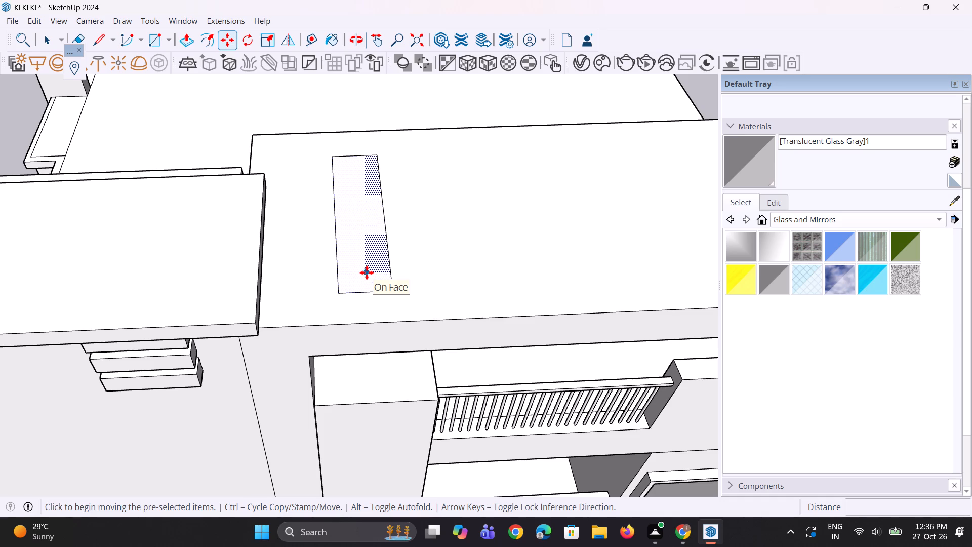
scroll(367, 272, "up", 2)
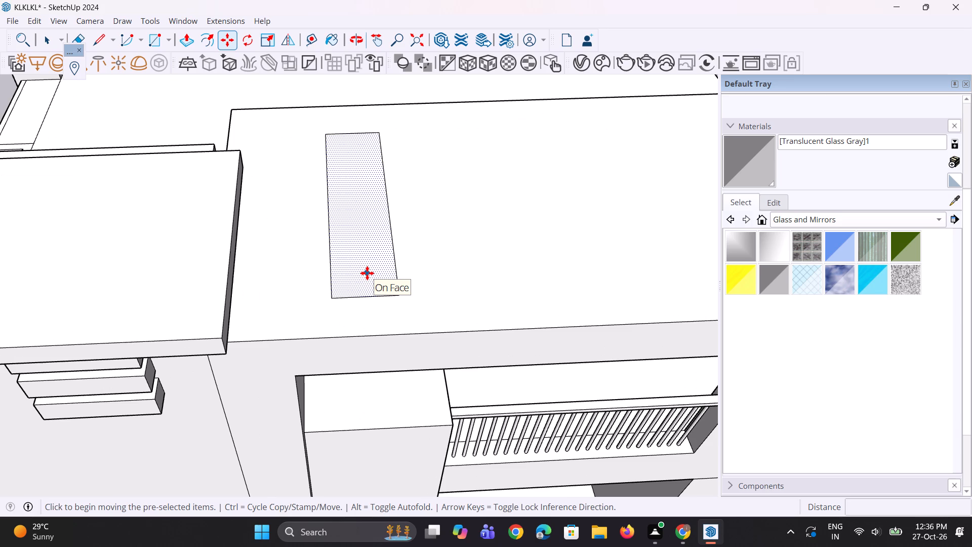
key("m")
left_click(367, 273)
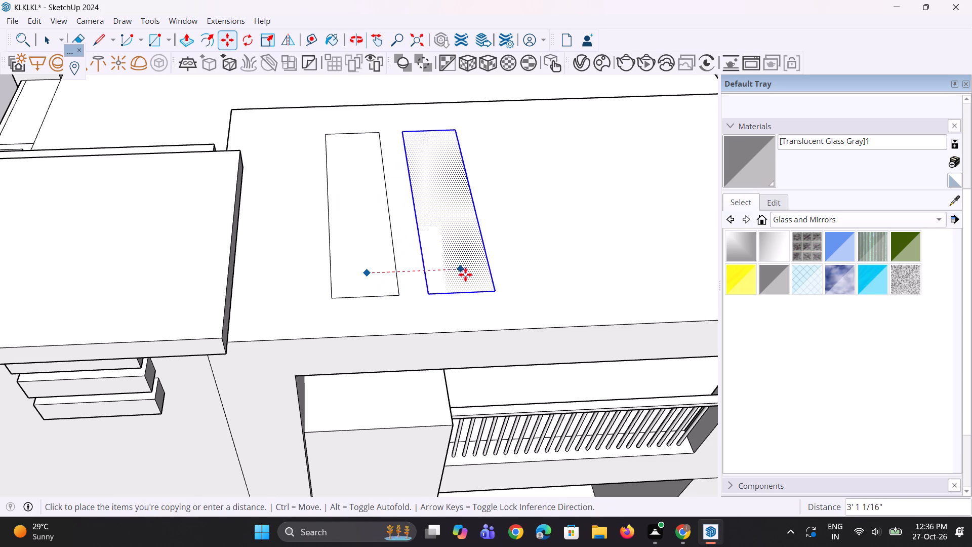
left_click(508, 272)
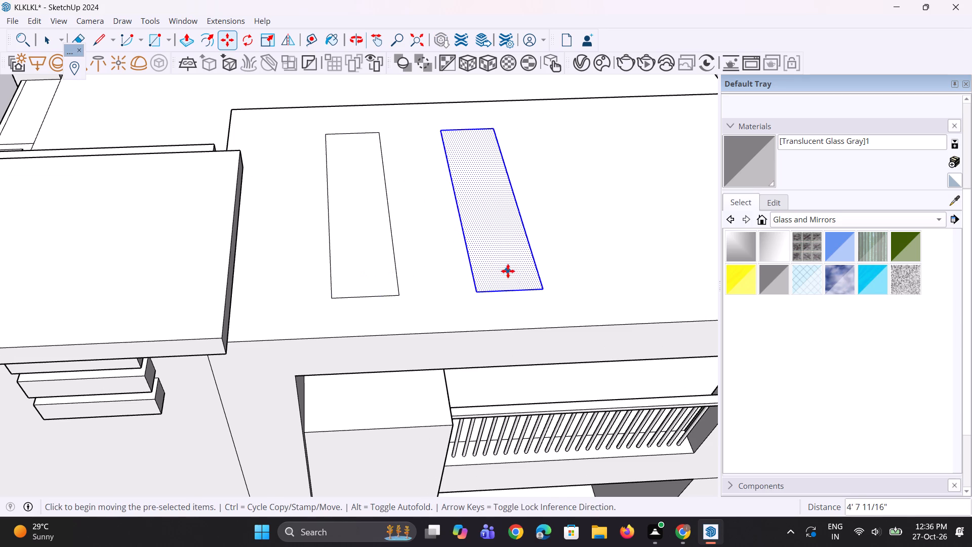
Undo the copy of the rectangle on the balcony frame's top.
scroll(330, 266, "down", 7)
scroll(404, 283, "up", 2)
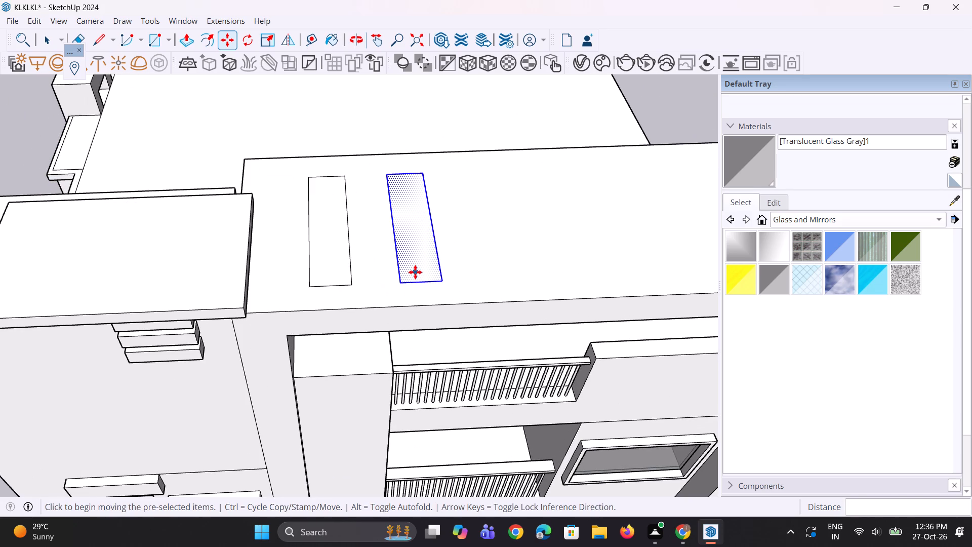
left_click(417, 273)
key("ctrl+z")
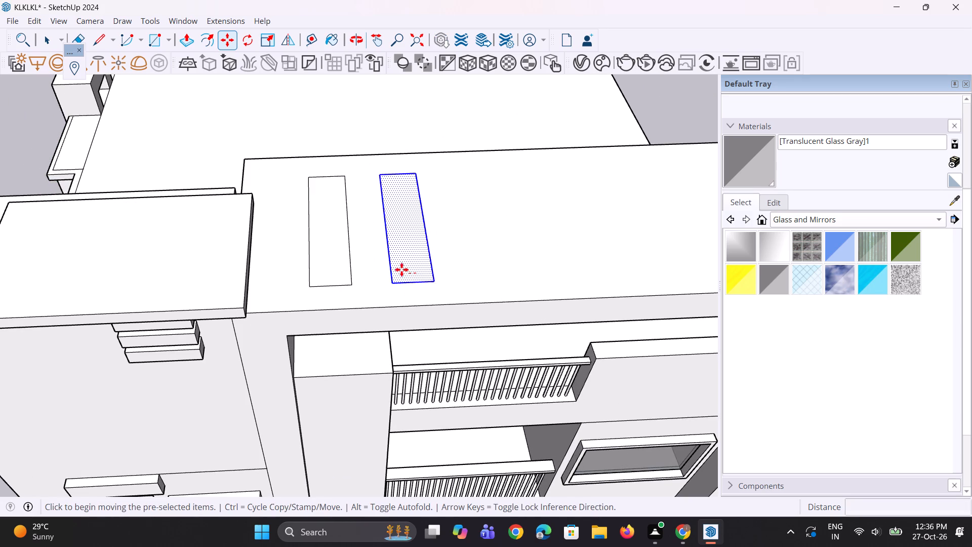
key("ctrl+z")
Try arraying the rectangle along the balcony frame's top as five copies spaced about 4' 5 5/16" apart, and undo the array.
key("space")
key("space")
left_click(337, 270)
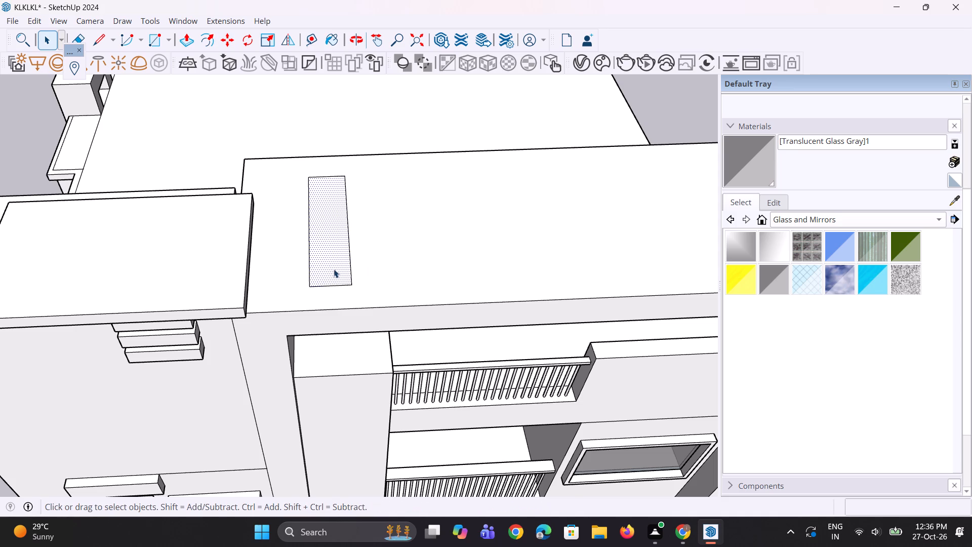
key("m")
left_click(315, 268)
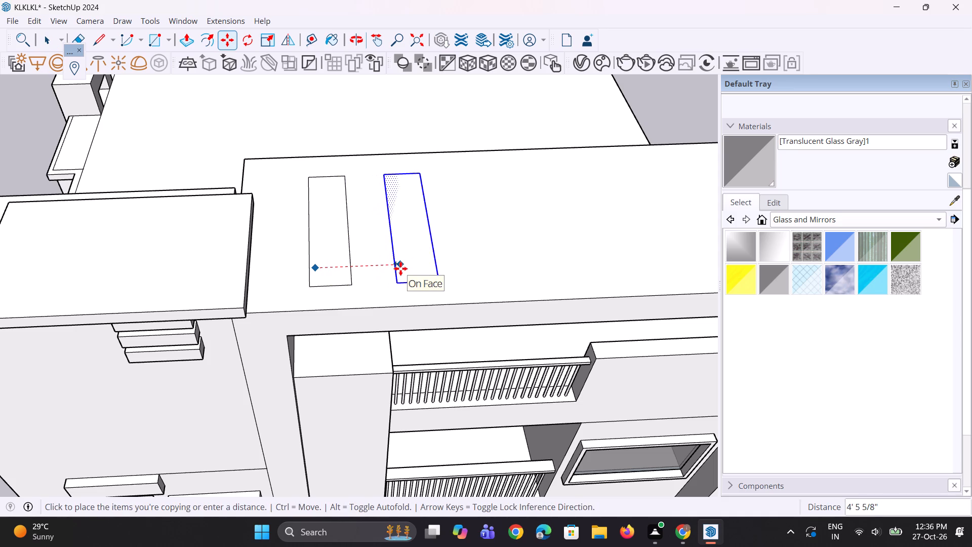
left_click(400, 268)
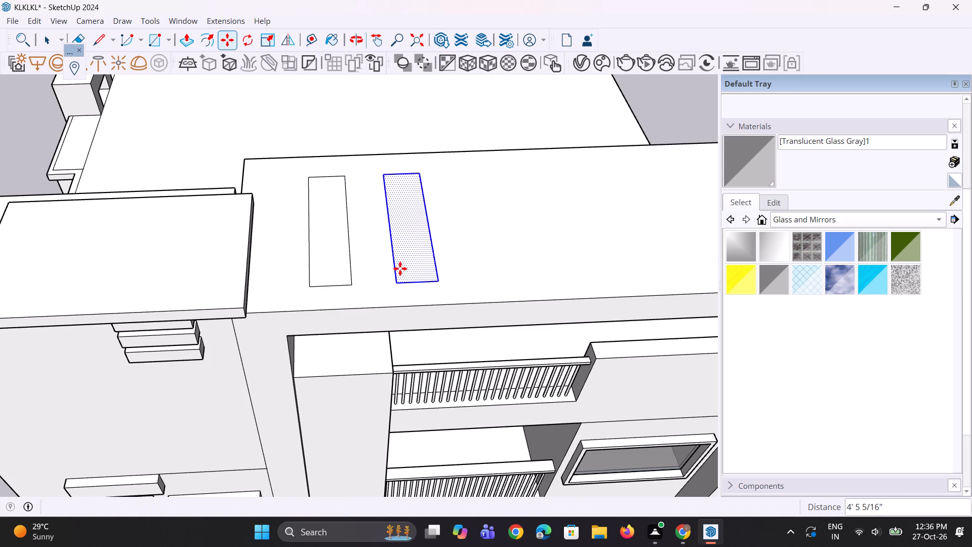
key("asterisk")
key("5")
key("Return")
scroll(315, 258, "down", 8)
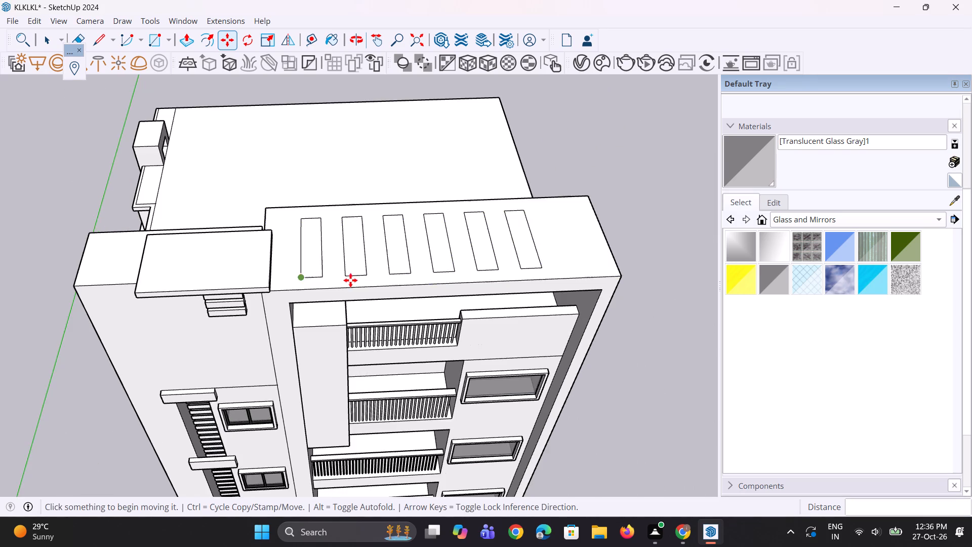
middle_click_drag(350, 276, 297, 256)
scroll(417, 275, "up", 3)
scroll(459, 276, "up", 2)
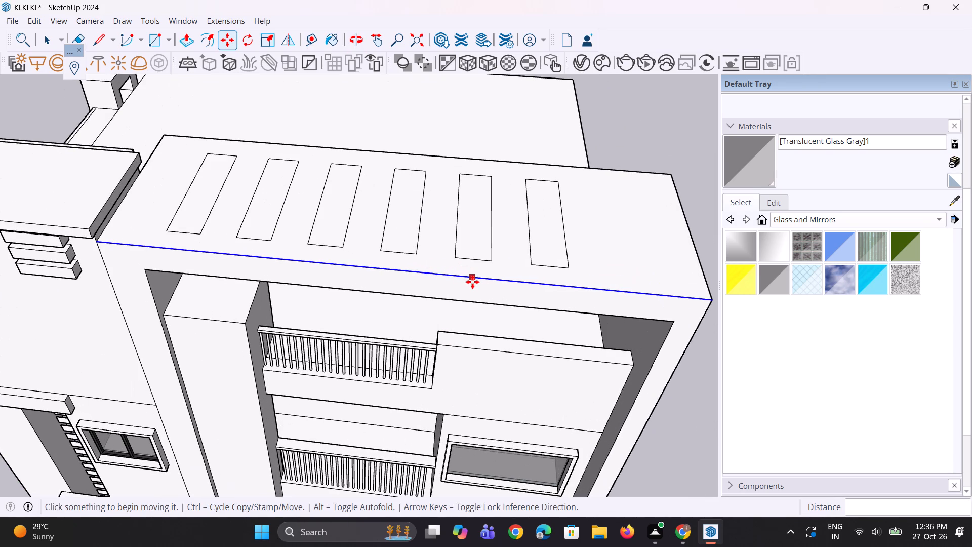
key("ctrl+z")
Array the rectangle along the balcony frame's top as eight copies spaced about 3' 9 1/8" apart.
key("space")
key("space")
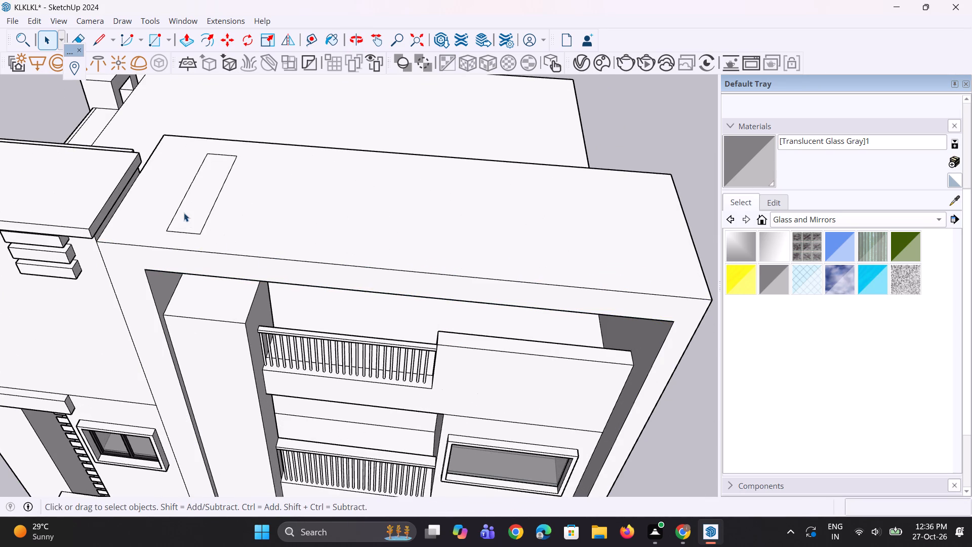
left_click(191, 220)
scroll(191, 220, "up", 2)
key("m")
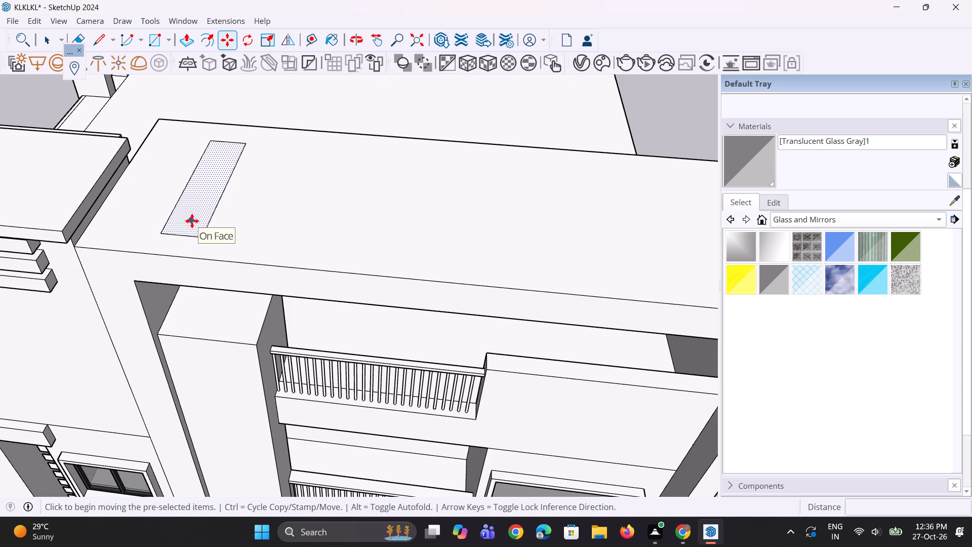
left_click(195, 223)
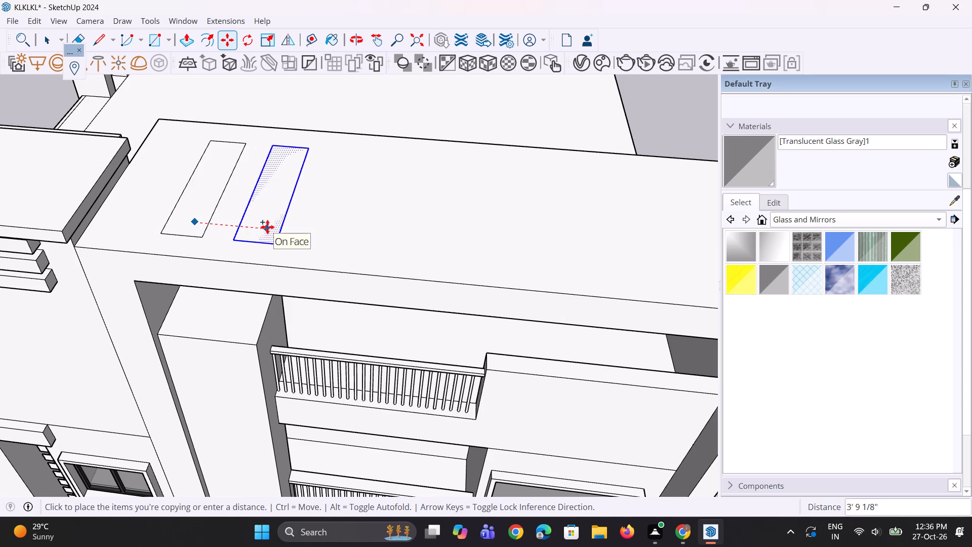
left_click(267, 227)
key("asterisk")
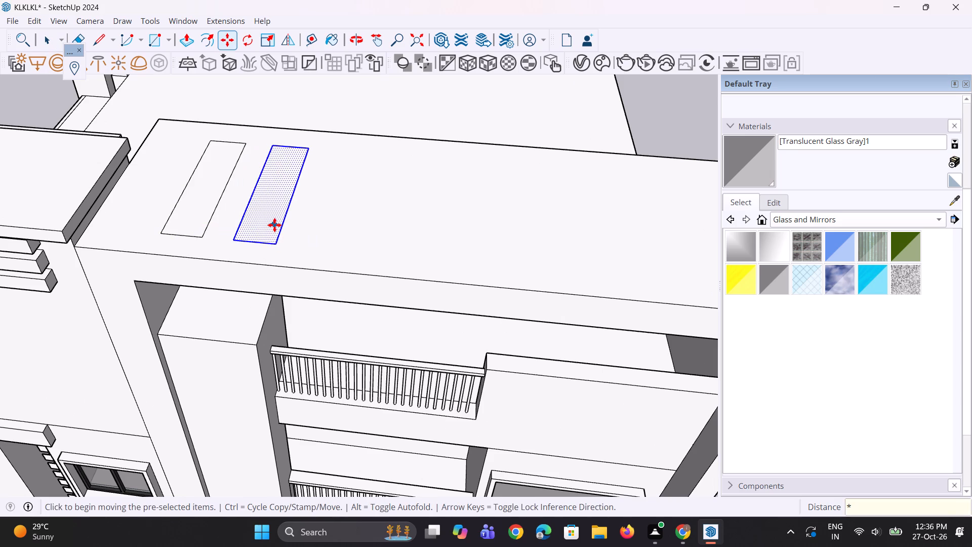
key("8")
key("Return")
scroll(233, 192, "down", 7)
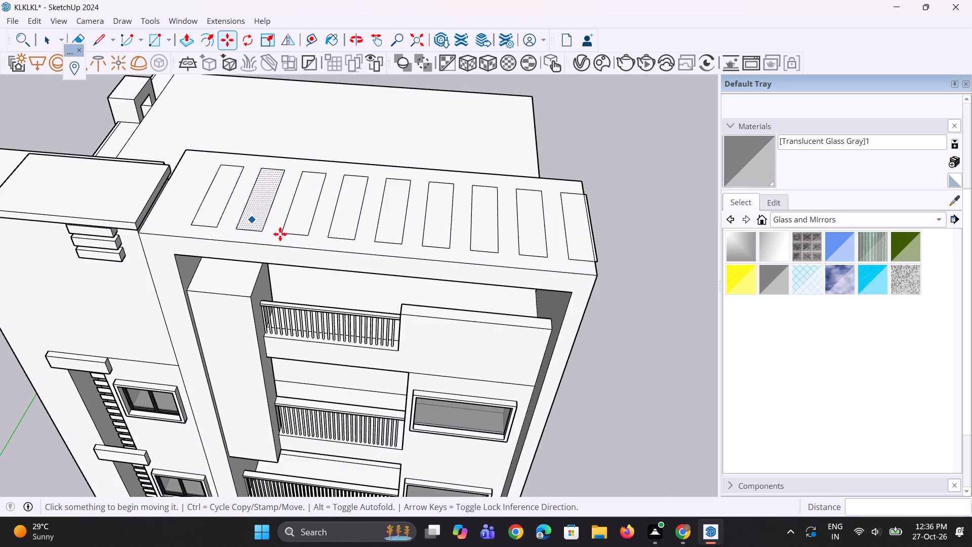
Erase the edges of the last rectangle copy, which overhangs the balcony frame's far end.
middle_click_drag(308, 245, 299, 276)
scroll(490, 264, "up", 6)
scroll(564, 243, "up", 1)
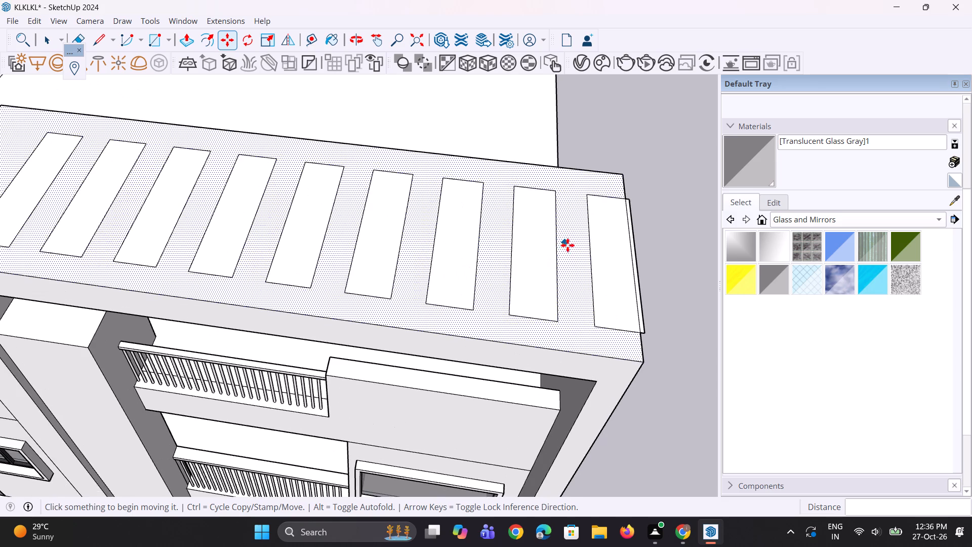
key("e")
left_click_drag(588, 267, 602, 280)
left_click_drag(617, 185, 617, 204)
left_click_drag(613, 335, 614, 346)
scroll(677, 342, "up", 4)
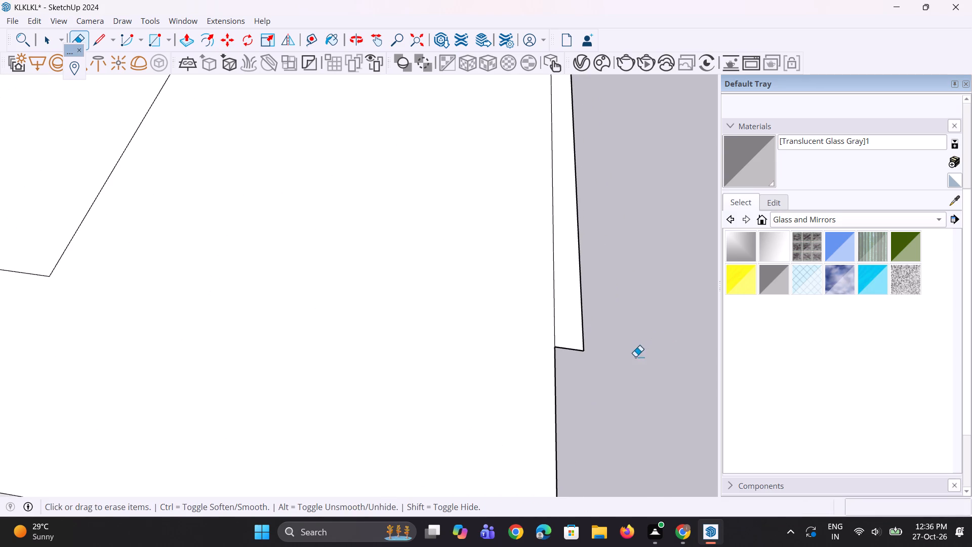
left_click(582, 351)
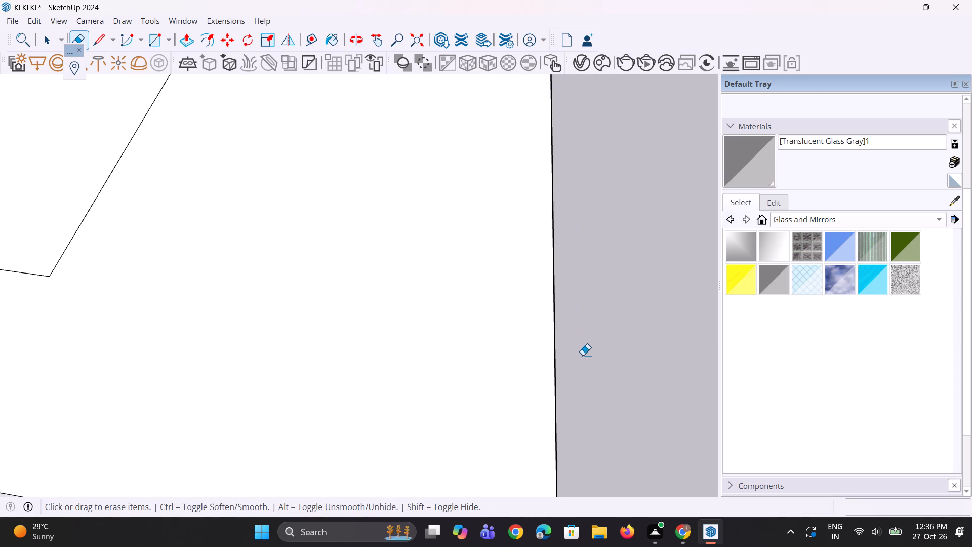
Erase the leftover short line projecting beyond the balcony frame's far end.
scroll(580, 373, "down", 8)
scroll(588, 285, "up", 12)
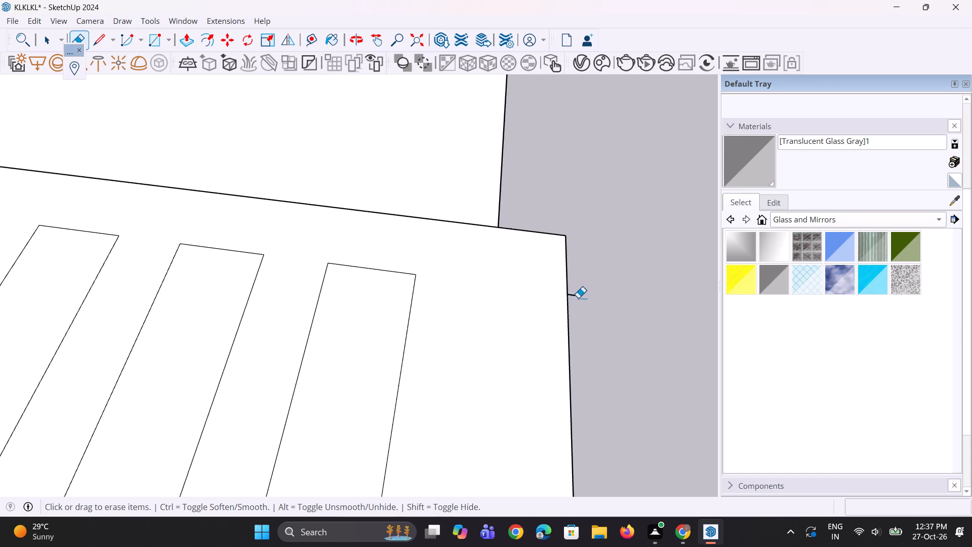
scroll(578, 298, "up", 2)
scroll(579, 298, "down", 2)
scroll(579, 296, "up", 3)
scroll(573, 295, "down", 2)
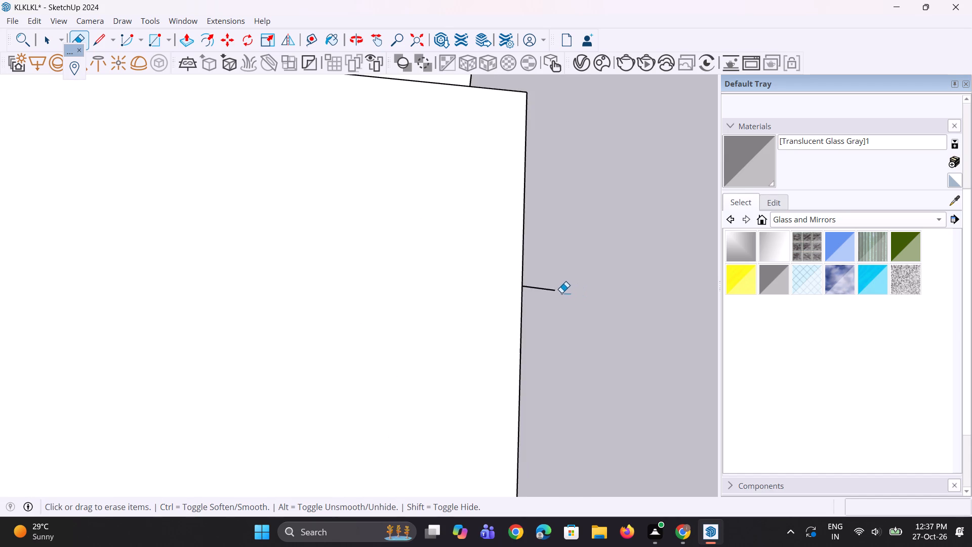
scroll(550, 292, "up", 2)
scroll(550, 292, "down", 2)
left_click(548, 291)
scroll(548, 291, "down", 4)
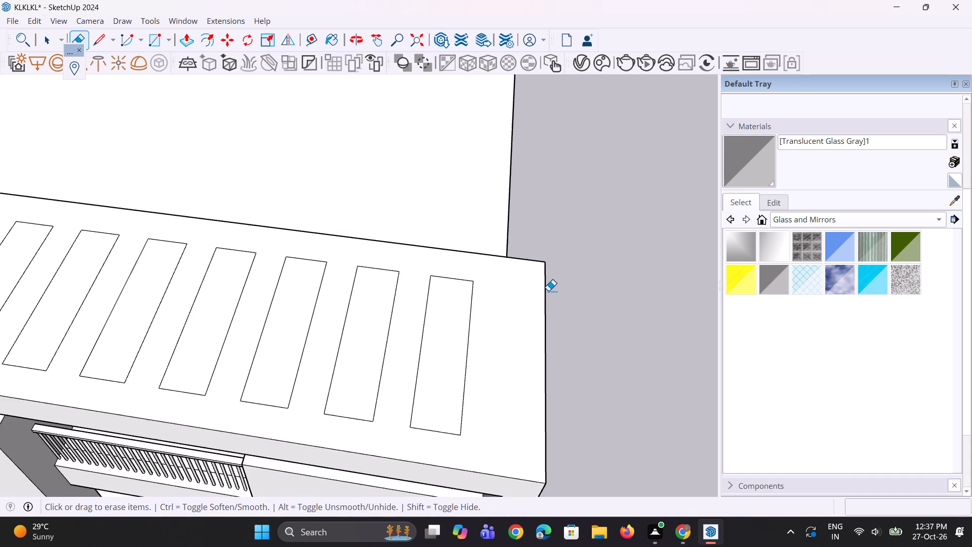
scroll(548, 291, "down", 5)
Push the rectangle nearest the frame's far end down 2' to cut an opening through the top beam.
middle_click_drag(498, 345, 531, 192)
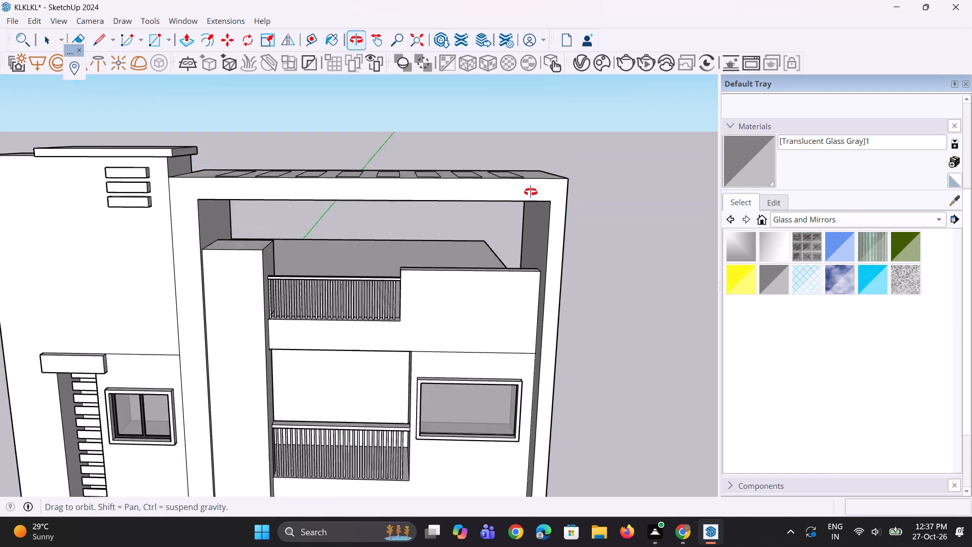
middle_click_drag(531, 192, 531, 205)
key("p")
left_click(510, 192)
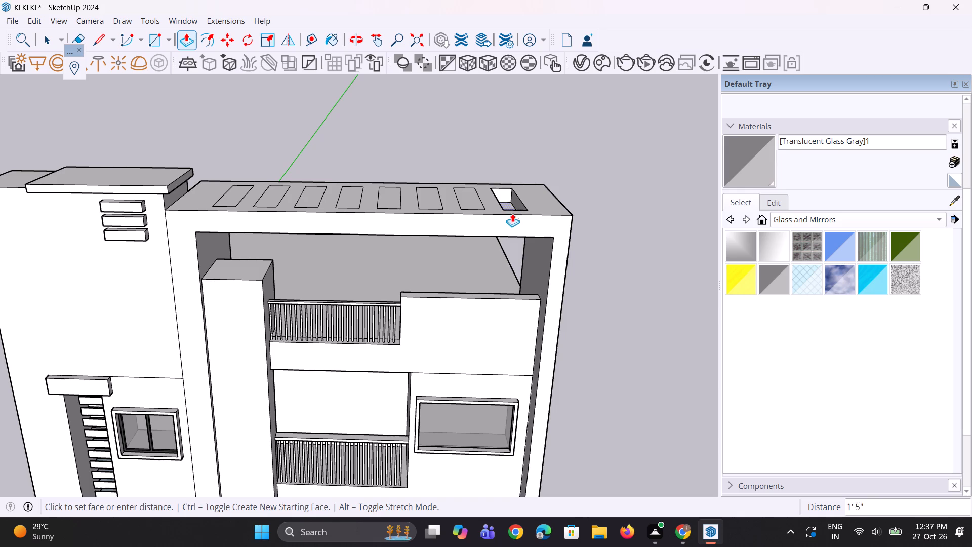
left_click(474, 236)
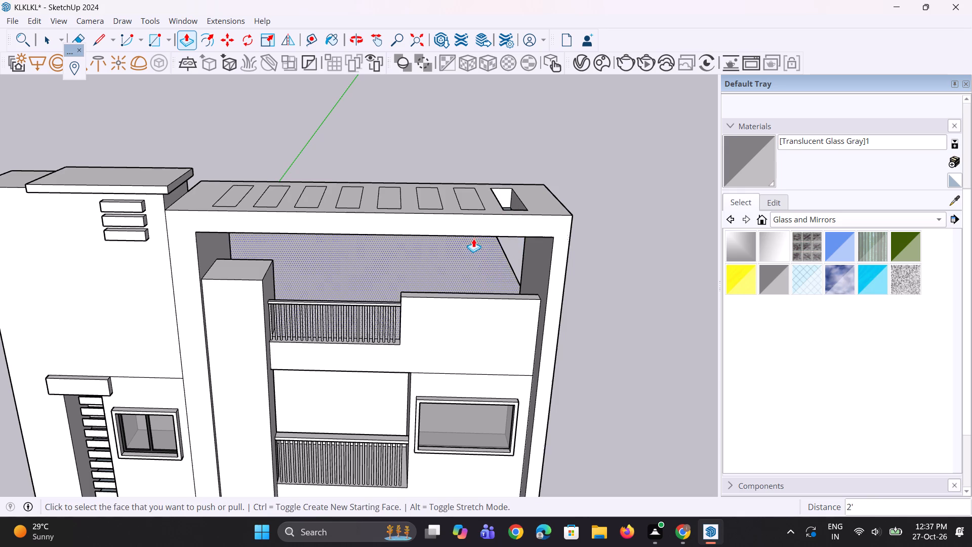
Push the remaining seven rectangles down by the same 2' to cut openings through the balcony frame's top.
middle_click_drag(468, 201, 469, 341)
scroll(480, 276, "up", 2)
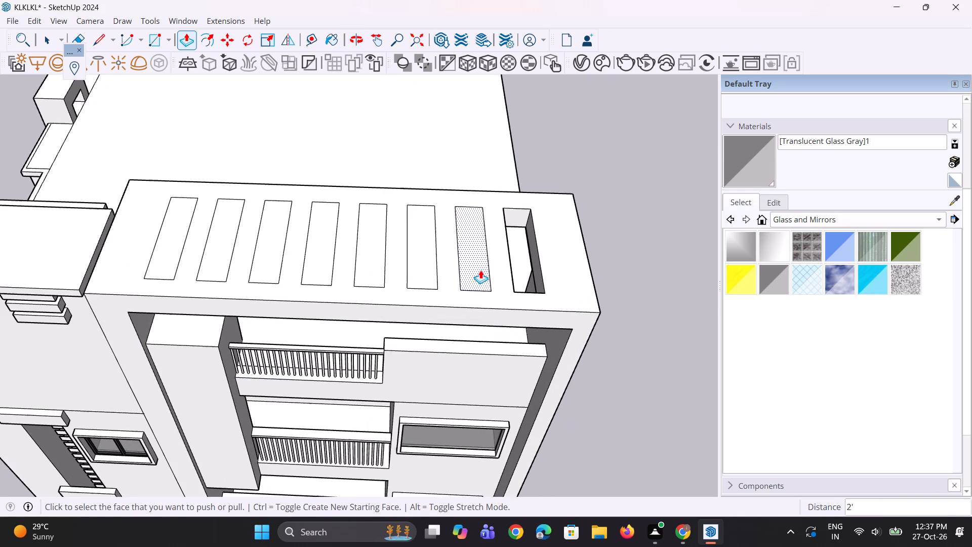
left_click(480, 270)
left_click(480, 270)
double_click(430, 272)
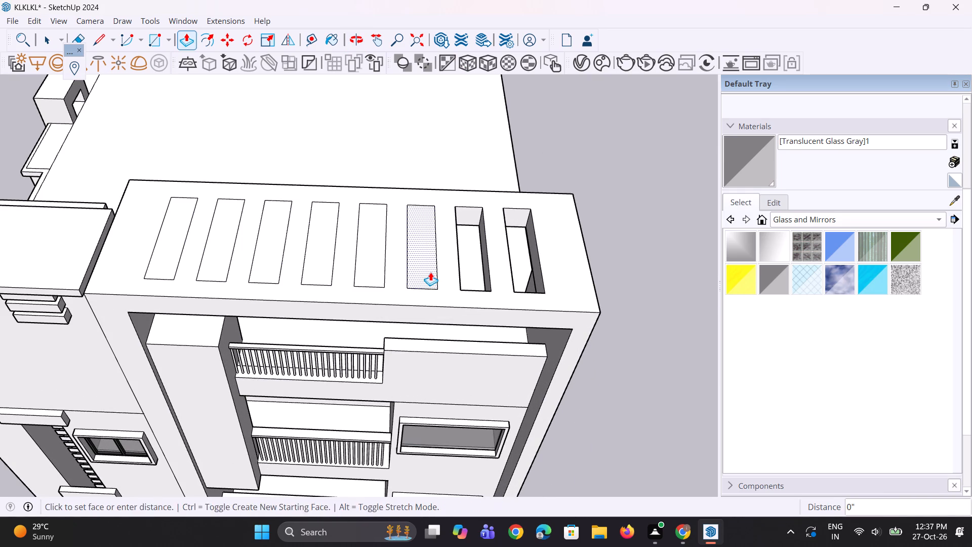
double_click(374, 276)
double_click(317, 274)
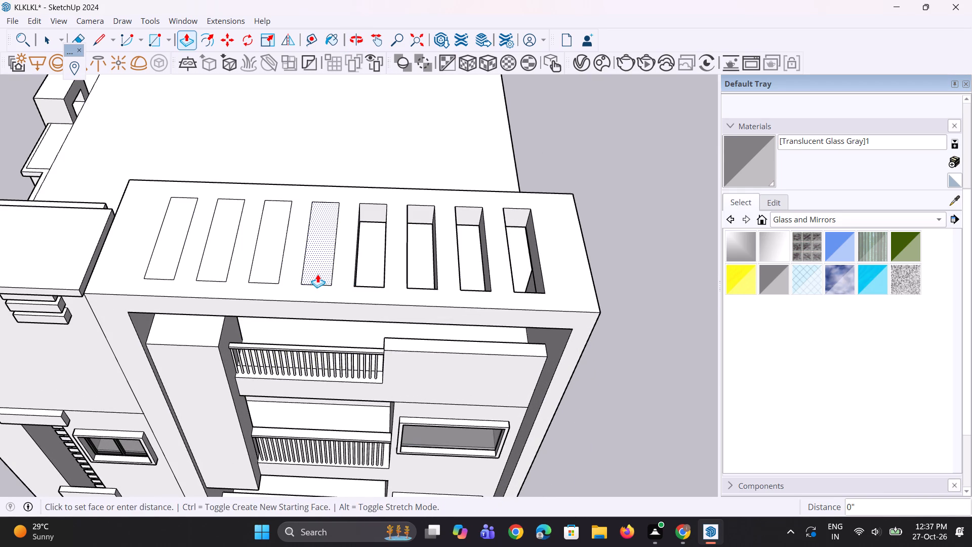
double_click(258, 270)
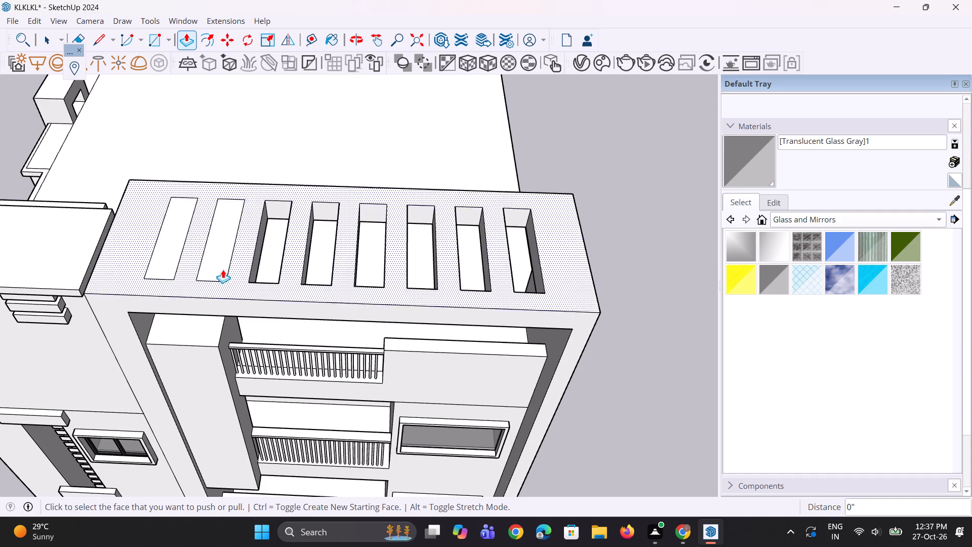
double_click(217, 267)
double_click(162, 260)
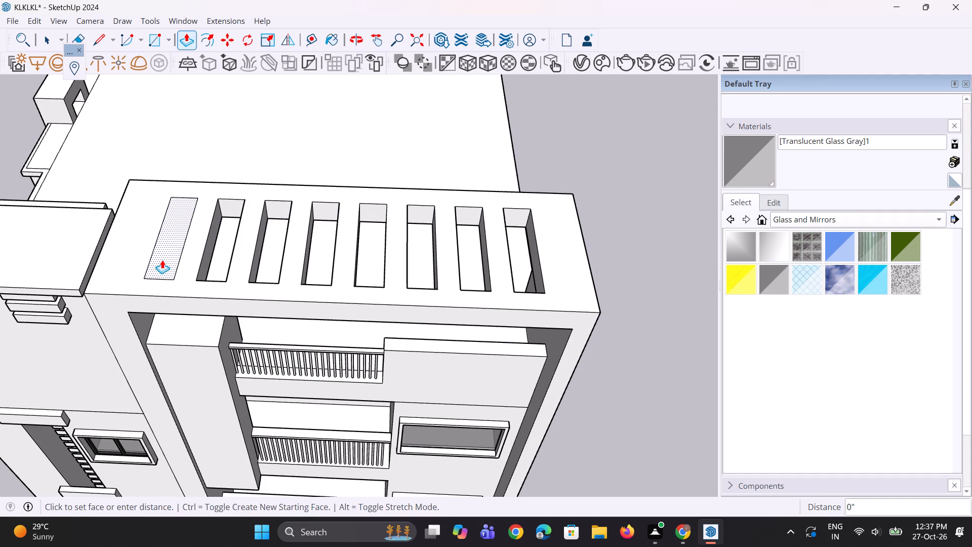
middle_click_drag(210, 297, 311, 51)
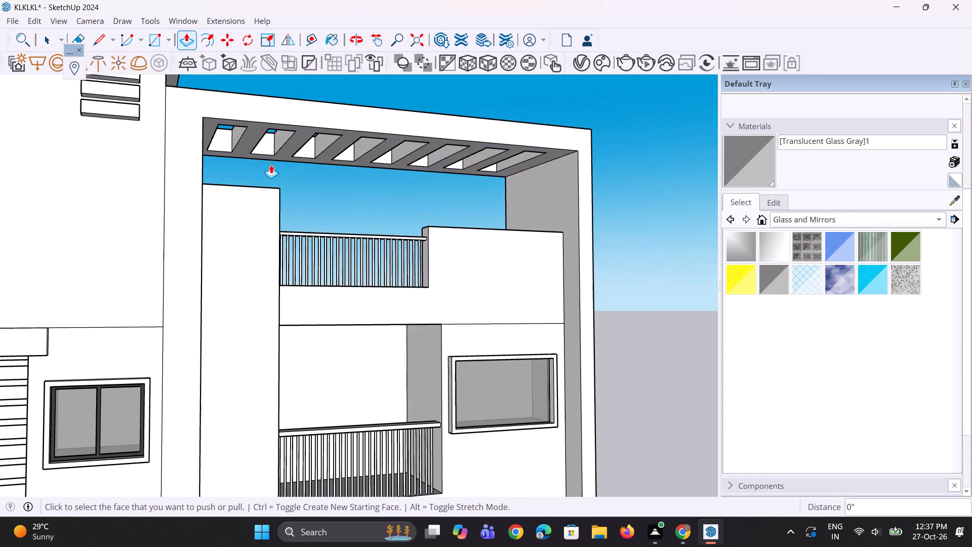
scroll(279, 171, "up", 2)
middle_click_drag(314, 163, 310, 154)
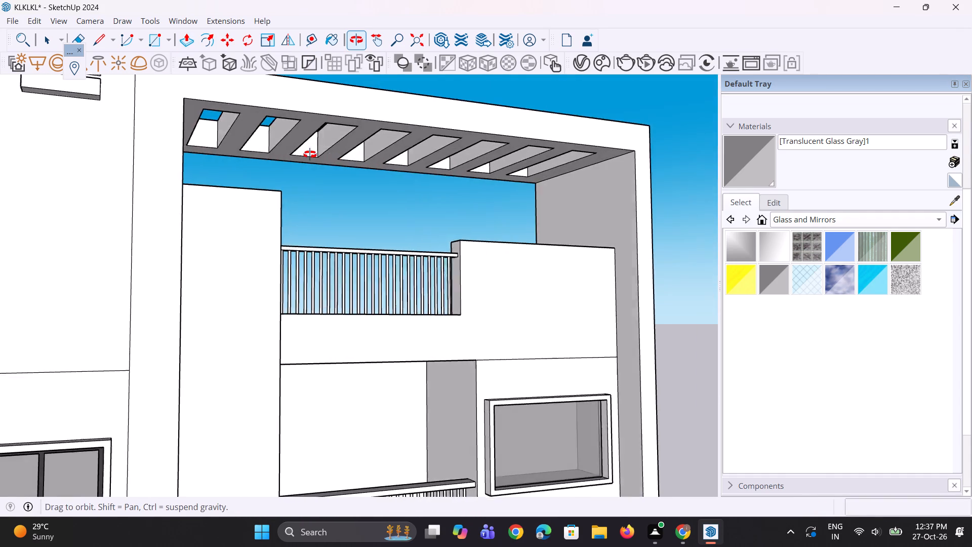
Push the top face of the balcony frame's pierced beam down by about 7 1/8".
middle_click_drag(310, 154, 200, 122)
scroll(264, 157, "up", 2)
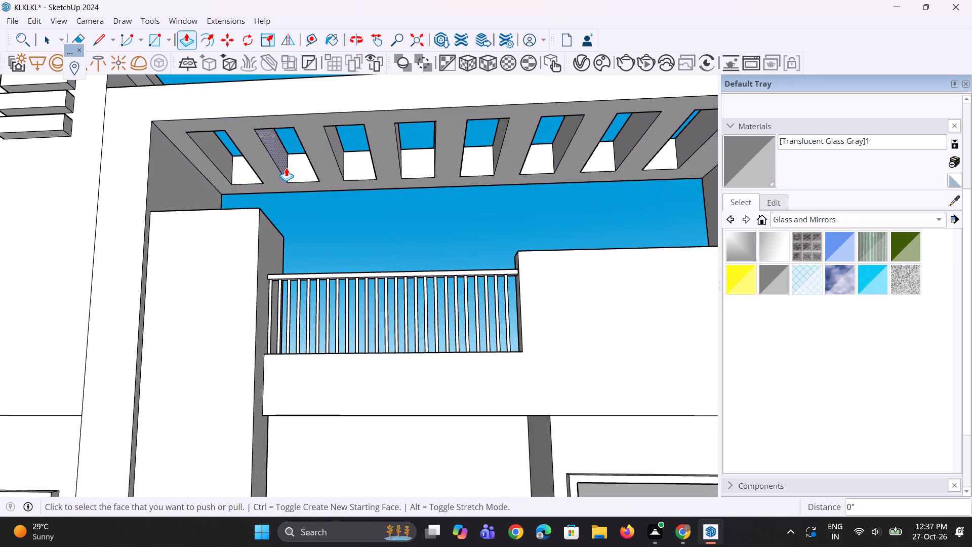
middle_click_drag(372, 209, 376, 330)
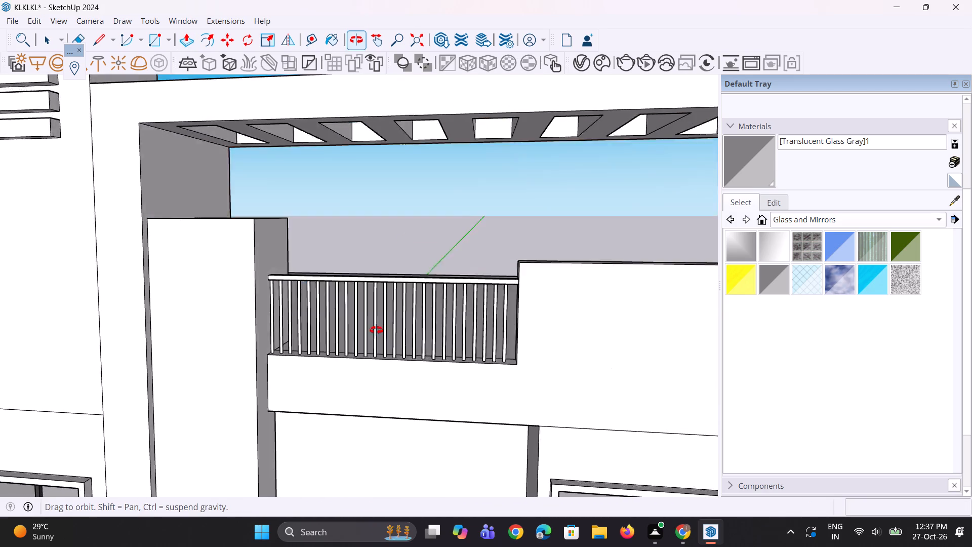
middle_click_drag(376, 330, 471, 382)
scroll(157, 124, "up", 1)
left_click(124, 102)
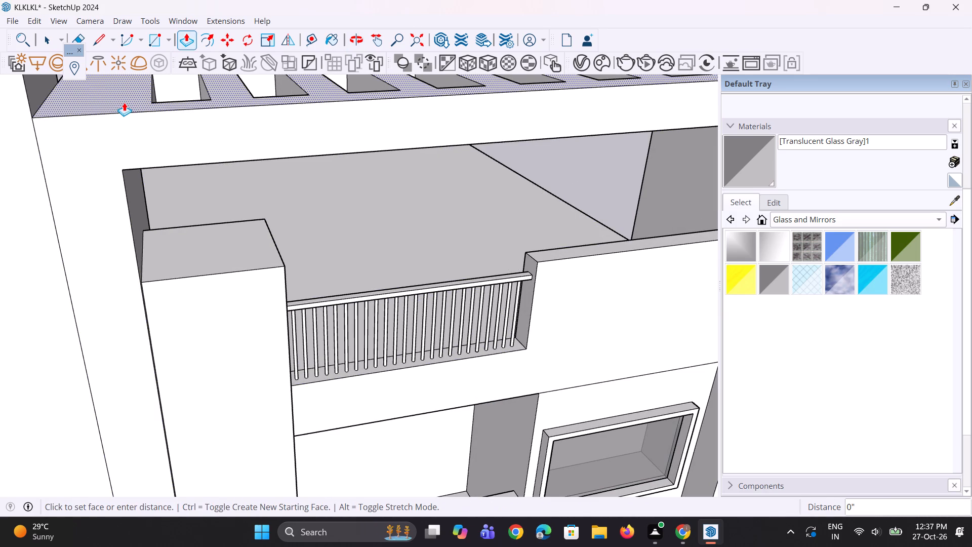
left_click(125, 119)
Raise the top face of the balcony frame's beam by about 4 5/16".
scroll(208, 201, "up", 1)
middle_click_drag(209, 196, 201, 96)
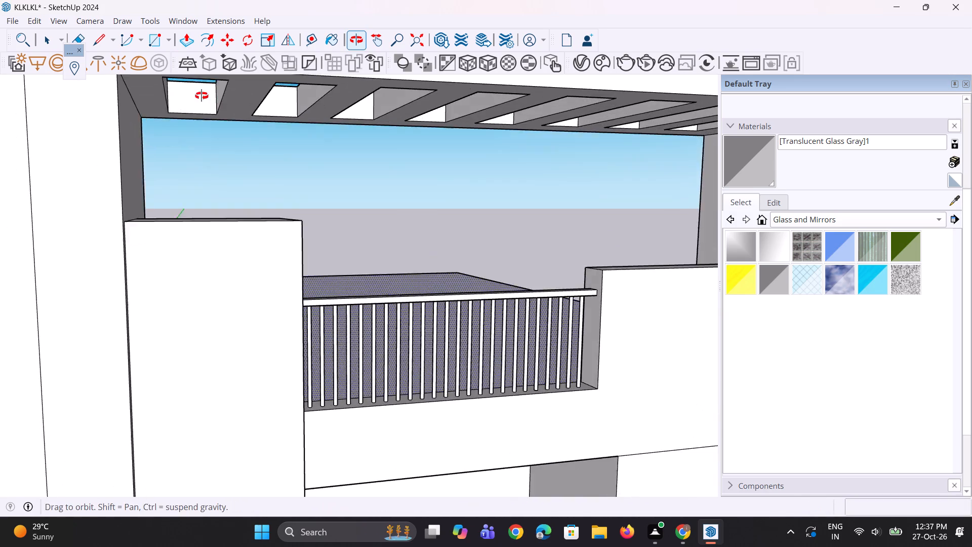
middle_click_drag(201, 96, 201, 95)
scroll(161, 137, "down", 8)
middle_click_drag(249, 188, 223, 192)
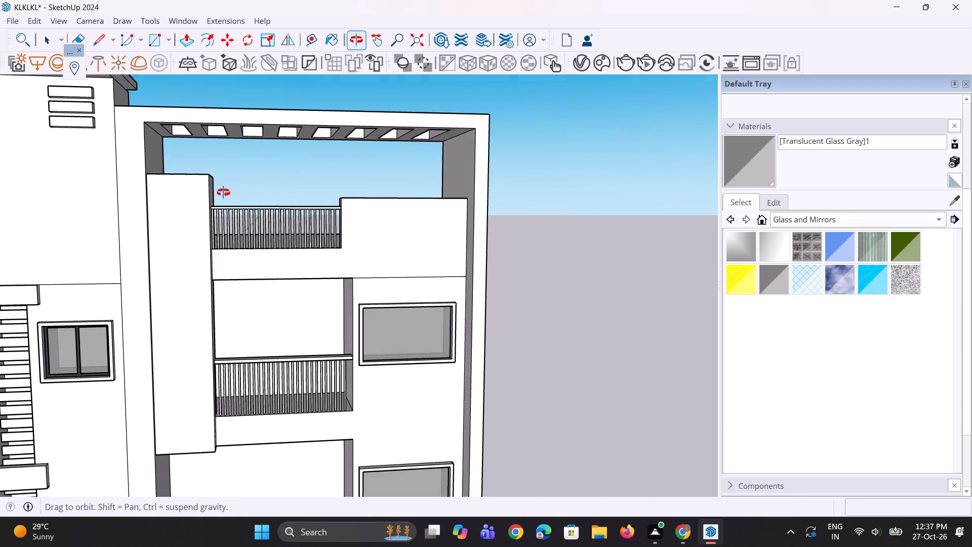
middle_click_drag(223, 192, 224, 205)
scroll(236, 204, "up", 1)
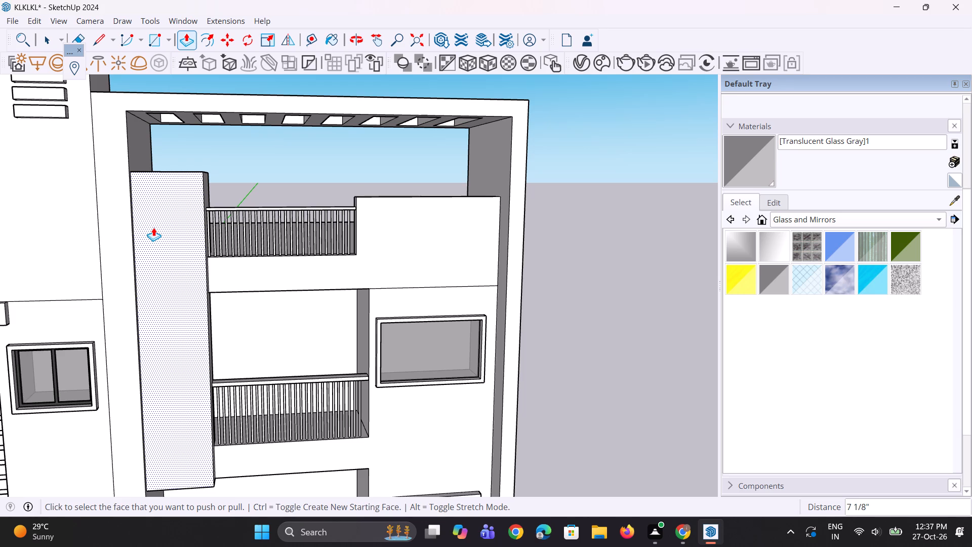
scroll(357, 190, "down", 4)
middle_click_drag(386, 238, 487, 289)
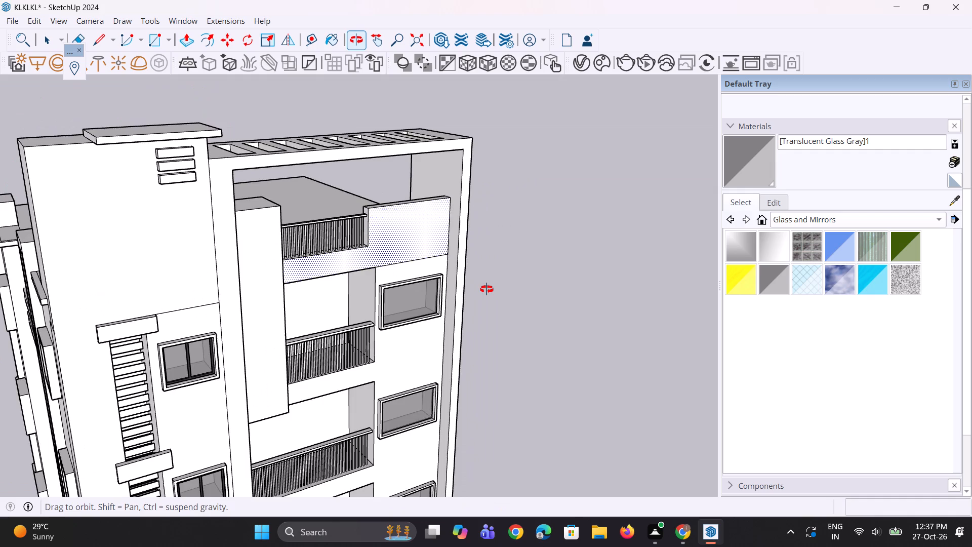
middle_click_drag(487, 289, 386, 250)
scroll(363, 161, "up", 2)
middle_click_drag(371, 128, 372, 195)
scroll(377, 212, "up", 1)
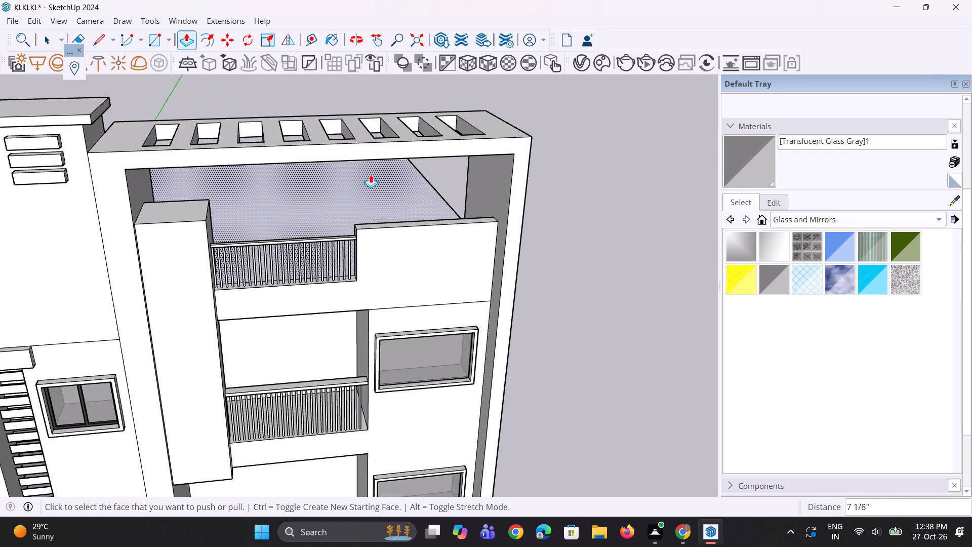
scroll(368, 171, "up", 2)
left_click(357, 126)
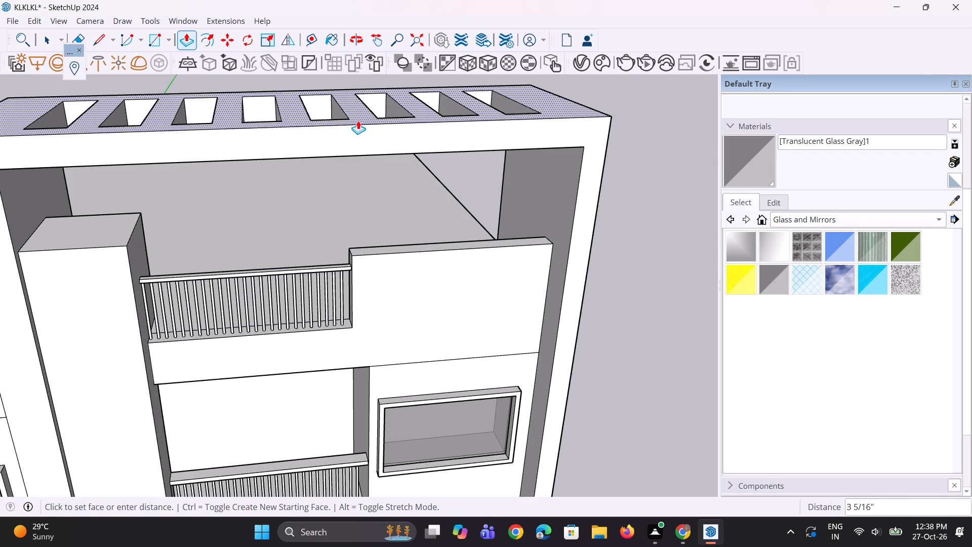
left_click(358, 120)
Draw a square of about 1' 9 3/16" across the full height of the top beam's front face, near the frame's outer end.
middle_click_drag(369, 184, 370, 170)
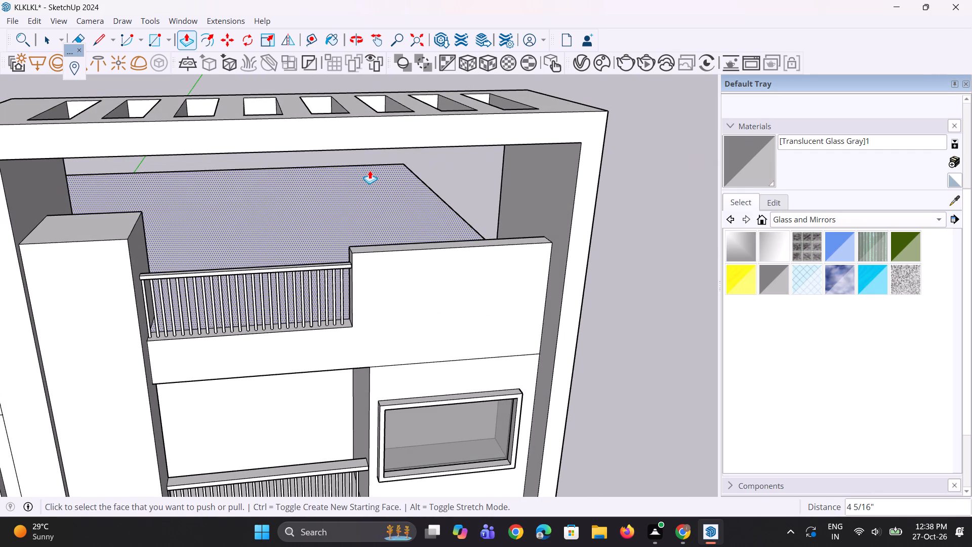
key("space")
key("space")
middle_click_drag(391, 219, 393, 208)
scroll(393, 208, "up", 1)
scroll(404, 200, "down", 5)
middle_click_drag(432, 208, 465, 229)
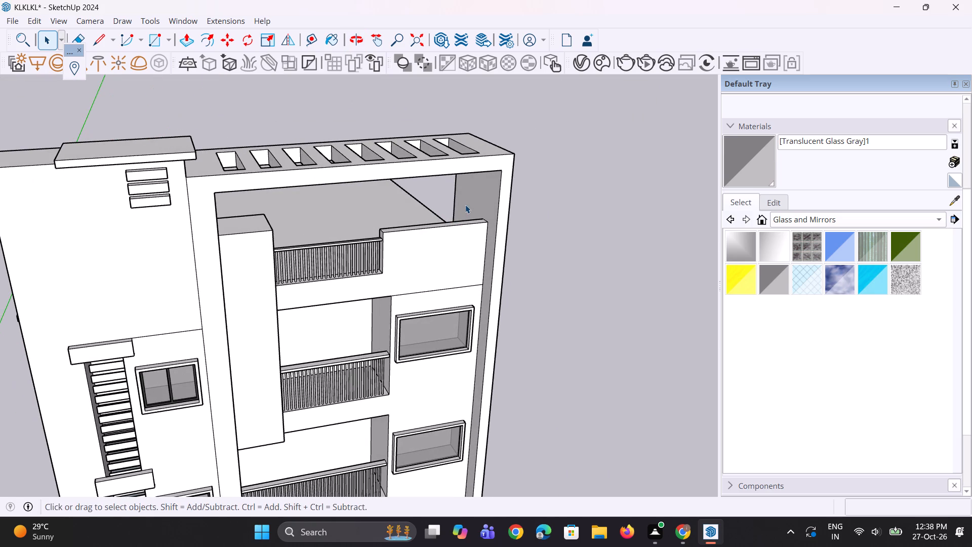
scroll(465, 204, "up", 1)
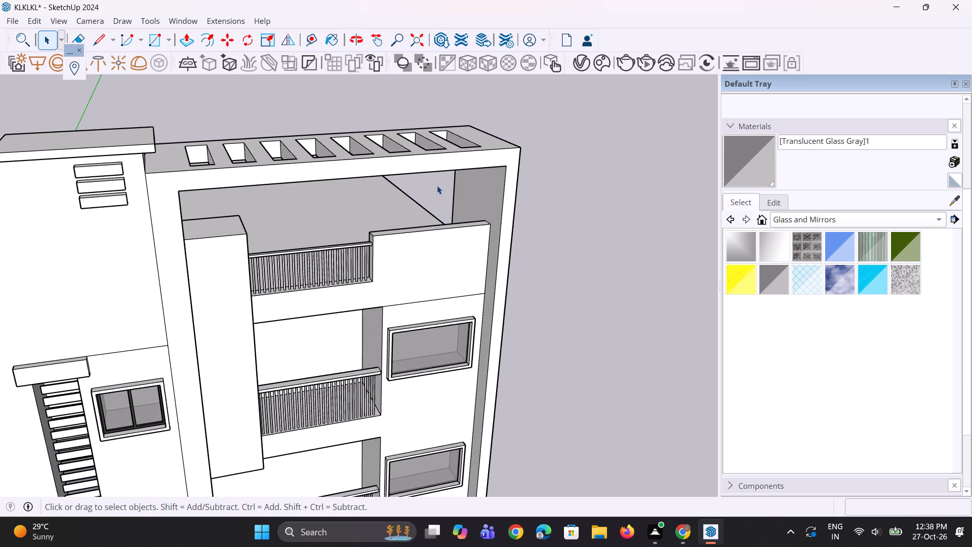
scroll(439, 186, "up", 1)
key("r")
scroll(442, 188, "up", 4)
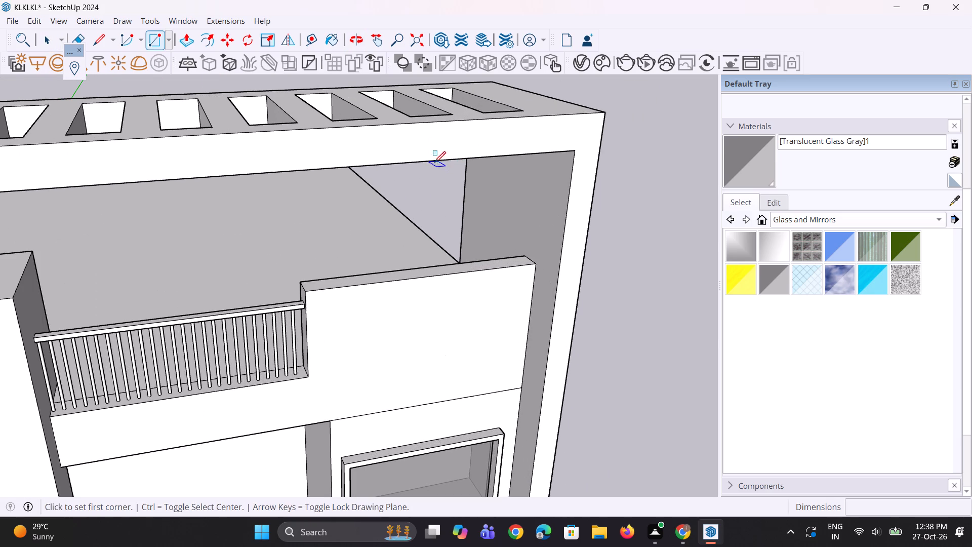
left_click(412, 125)
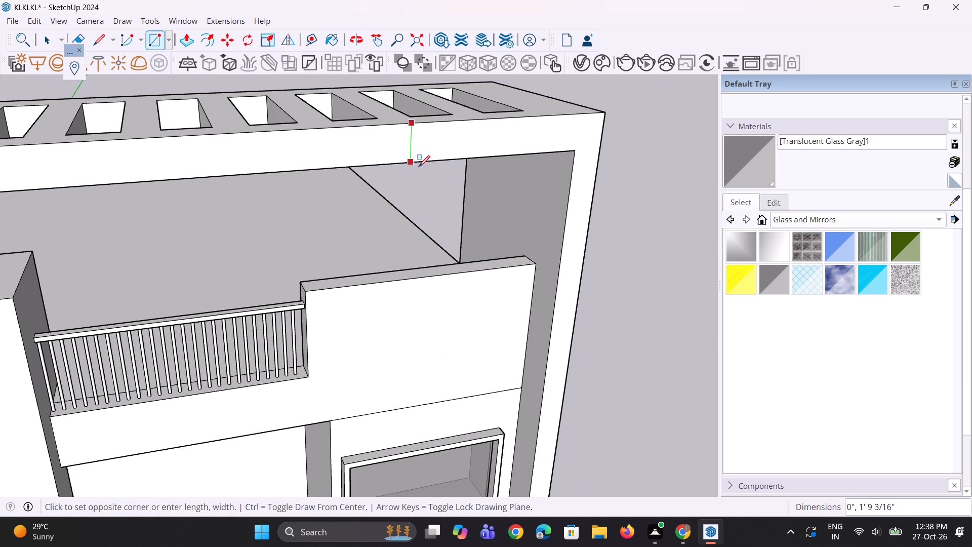
left_click(447, 163)
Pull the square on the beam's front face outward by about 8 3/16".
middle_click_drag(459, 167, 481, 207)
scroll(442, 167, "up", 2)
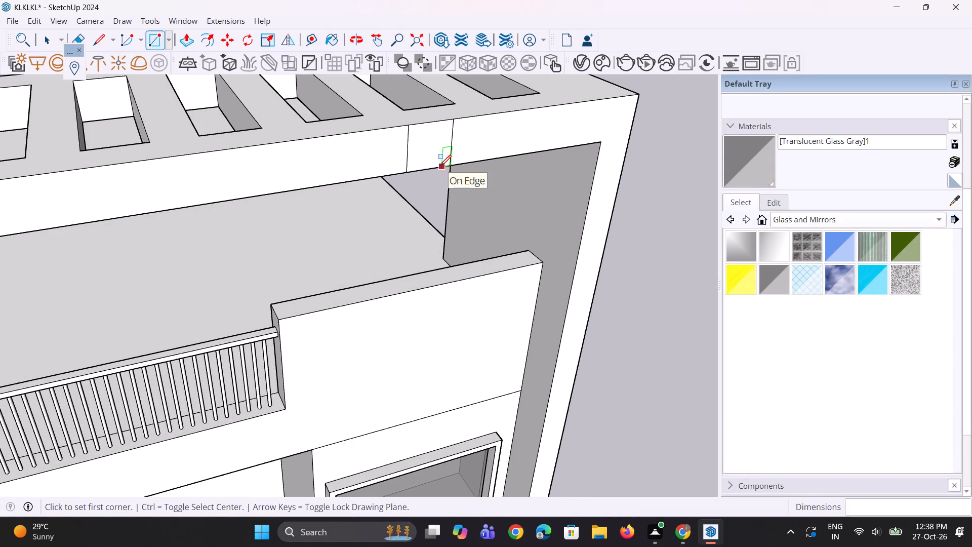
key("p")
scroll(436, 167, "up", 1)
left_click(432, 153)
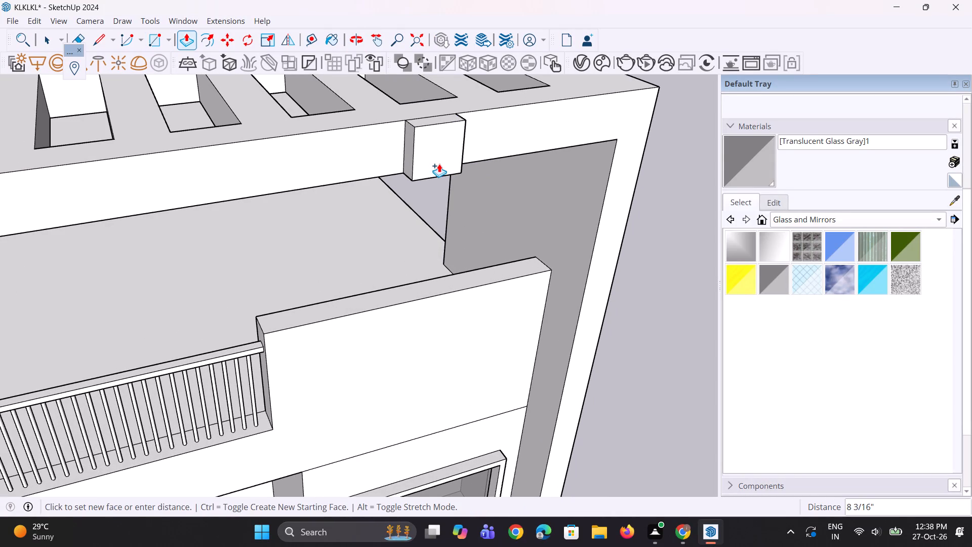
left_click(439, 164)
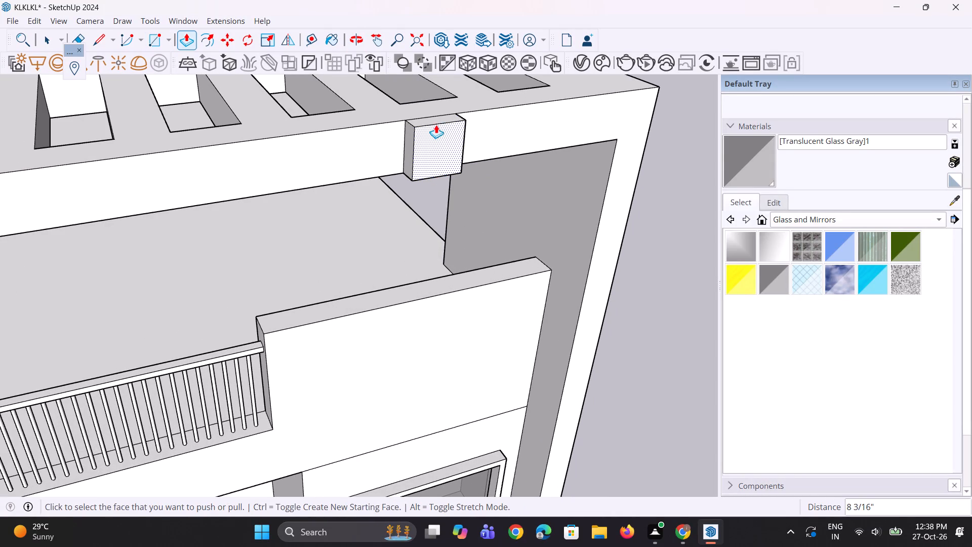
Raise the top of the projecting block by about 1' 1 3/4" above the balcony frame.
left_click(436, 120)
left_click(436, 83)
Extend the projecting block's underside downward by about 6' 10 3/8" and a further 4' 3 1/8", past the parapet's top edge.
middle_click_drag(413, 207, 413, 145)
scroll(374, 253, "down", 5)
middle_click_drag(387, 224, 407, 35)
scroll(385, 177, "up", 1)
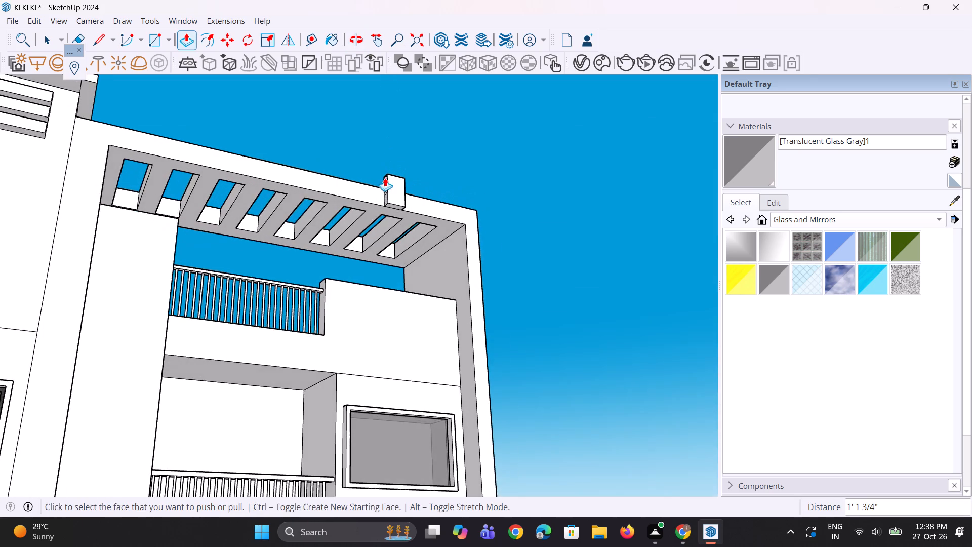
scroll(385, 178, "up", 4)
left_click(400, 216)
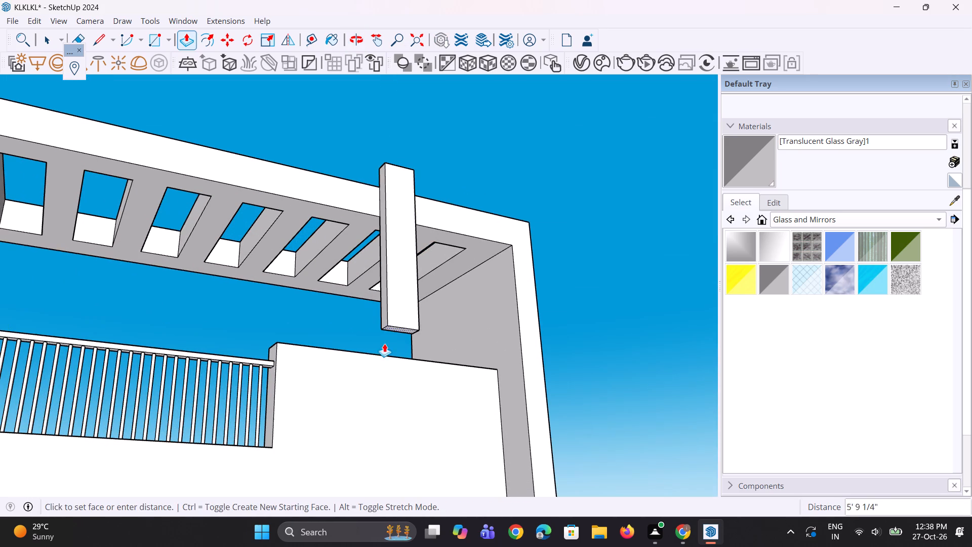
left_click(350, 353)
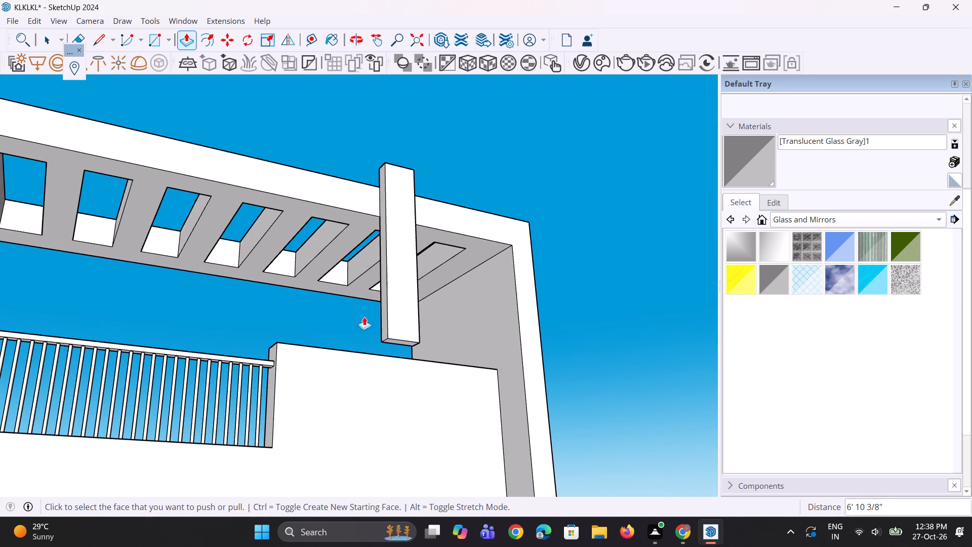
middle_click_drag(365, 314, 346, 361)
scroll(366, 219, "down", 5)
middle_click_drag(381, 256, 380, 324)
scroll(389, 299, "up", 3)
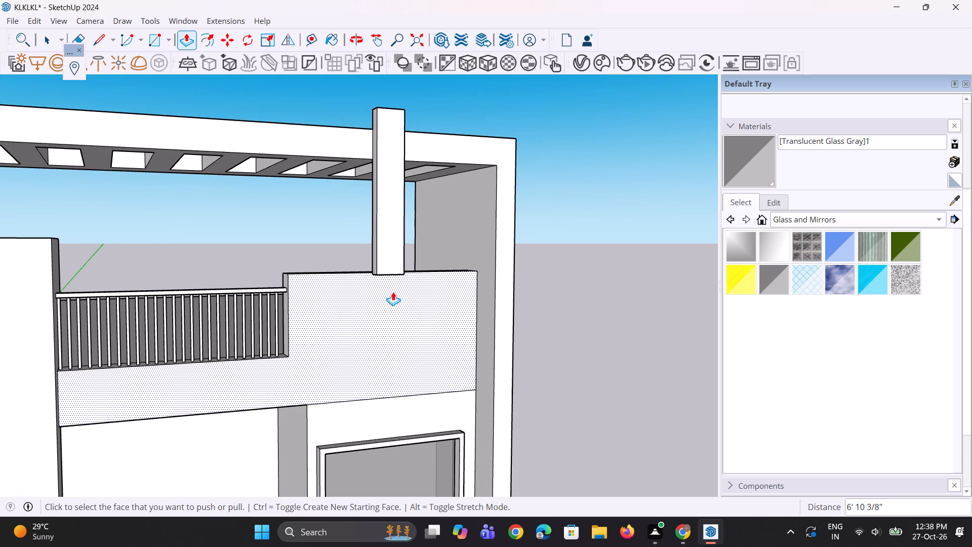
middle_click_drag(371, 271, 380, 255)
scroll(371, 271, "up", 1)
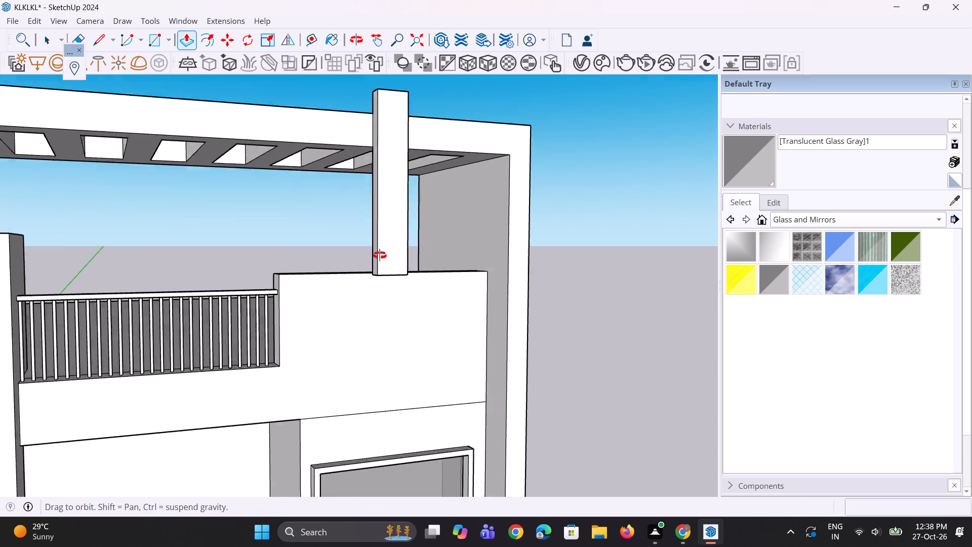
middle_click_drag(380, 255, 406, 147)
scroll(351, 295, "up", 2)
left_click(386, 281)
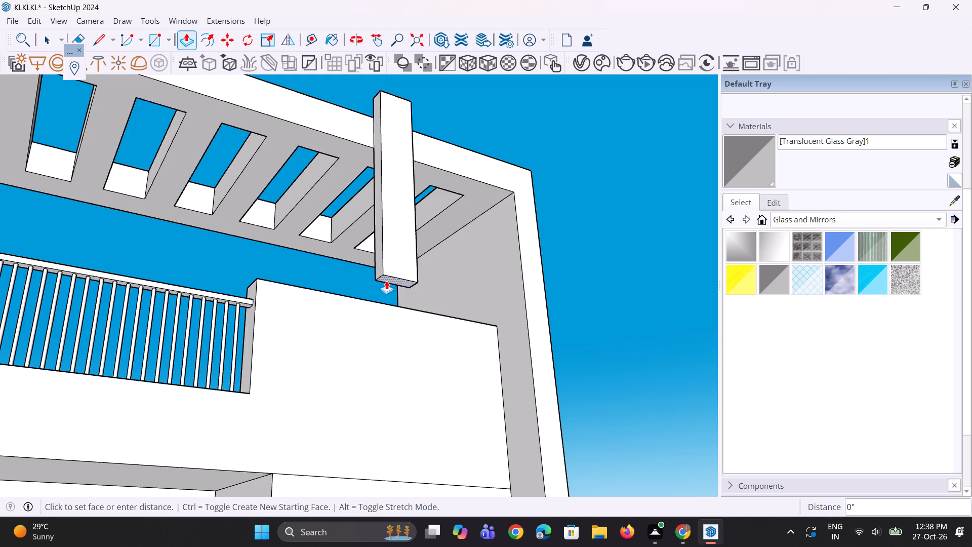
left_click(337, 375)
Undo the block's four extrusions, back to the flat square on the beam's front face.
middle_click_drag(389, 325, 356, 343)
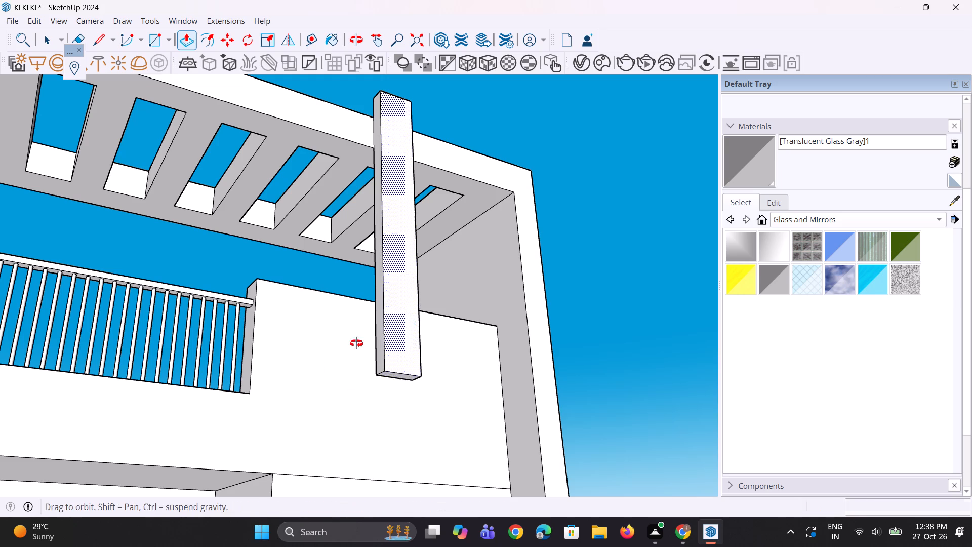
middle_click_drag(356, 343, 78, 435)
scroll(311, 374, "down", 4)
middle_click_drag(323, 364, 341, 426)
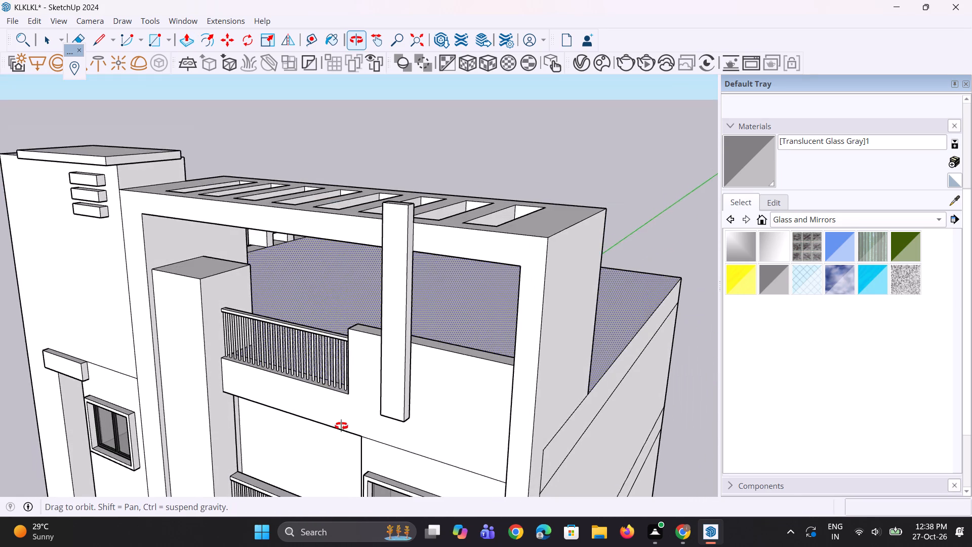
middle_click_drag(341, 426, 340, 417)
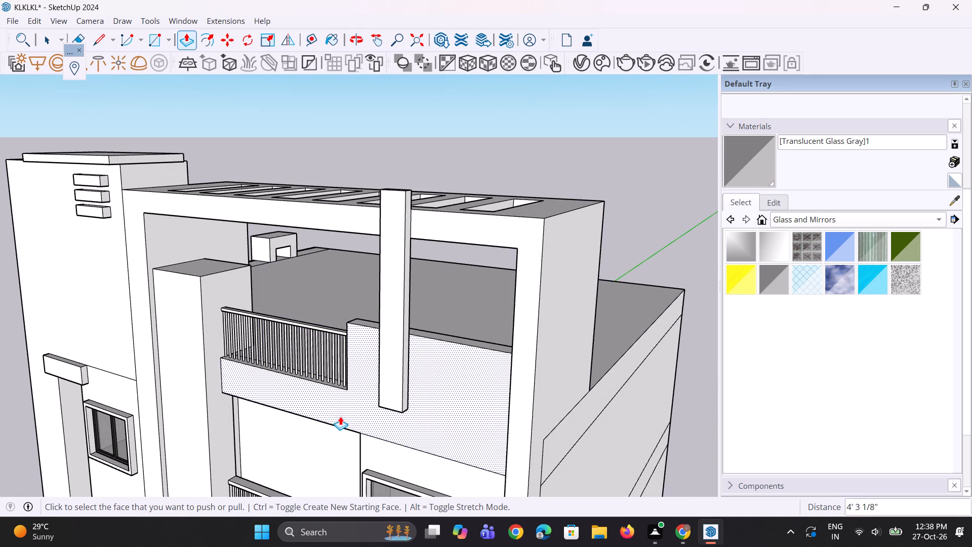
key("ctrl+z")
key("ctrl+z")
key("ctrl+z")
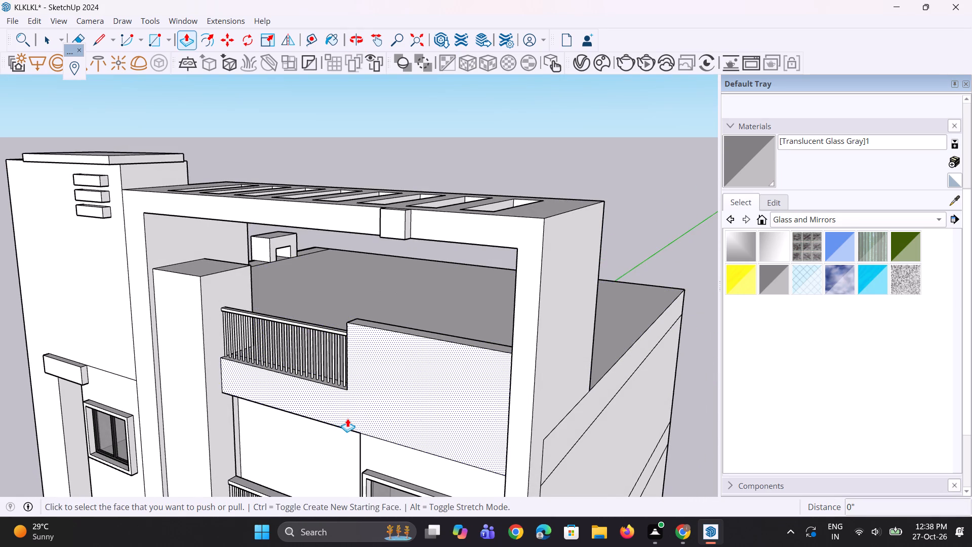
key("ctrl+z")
Copy the square about 2' 11 3/8" along the beam's front face toward the frame's outer end.
middle_click_drag(385, 383, 483, 389)
key("space")
key("space")
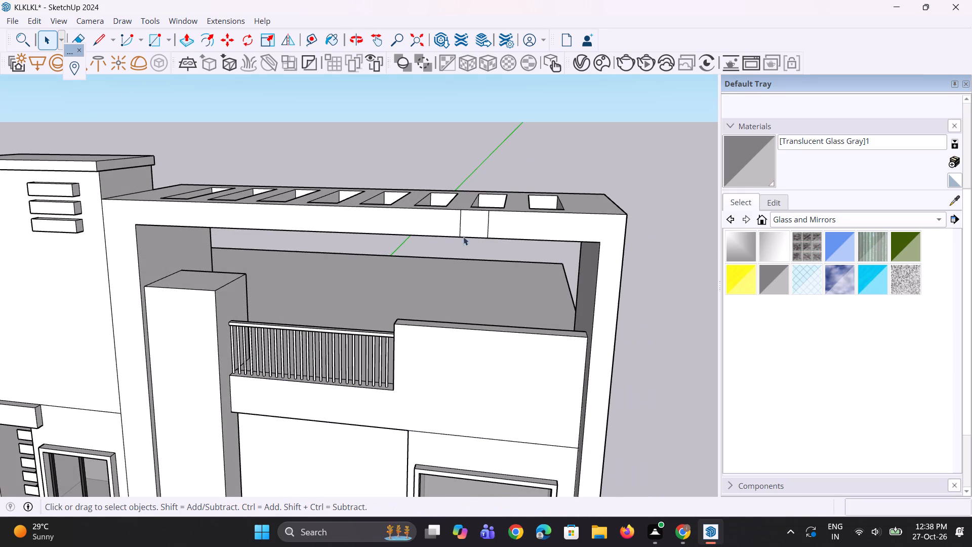
left_click(469, 220)
scroll(467, 225, "up", 2)
key("m")
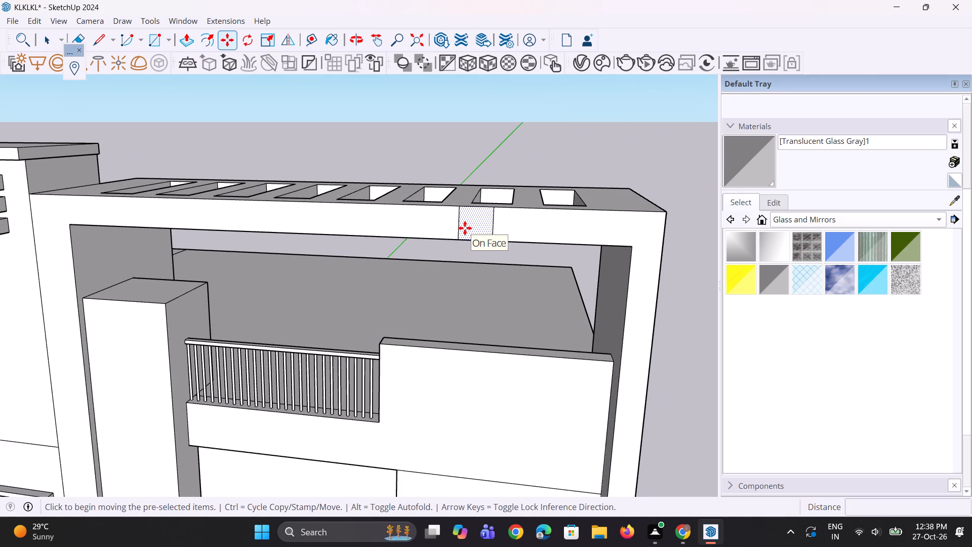
left_click(465, 228)
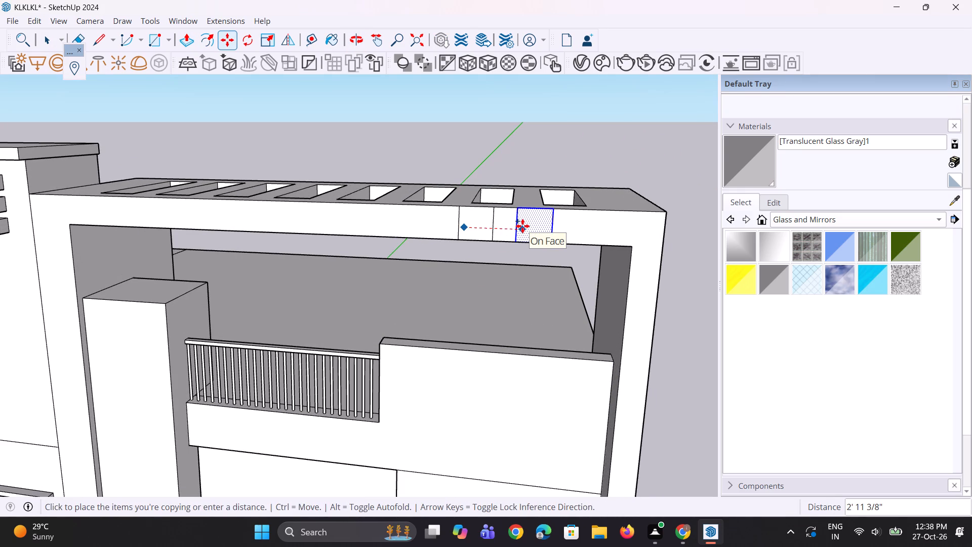
left_click(522, 226)
key("space")
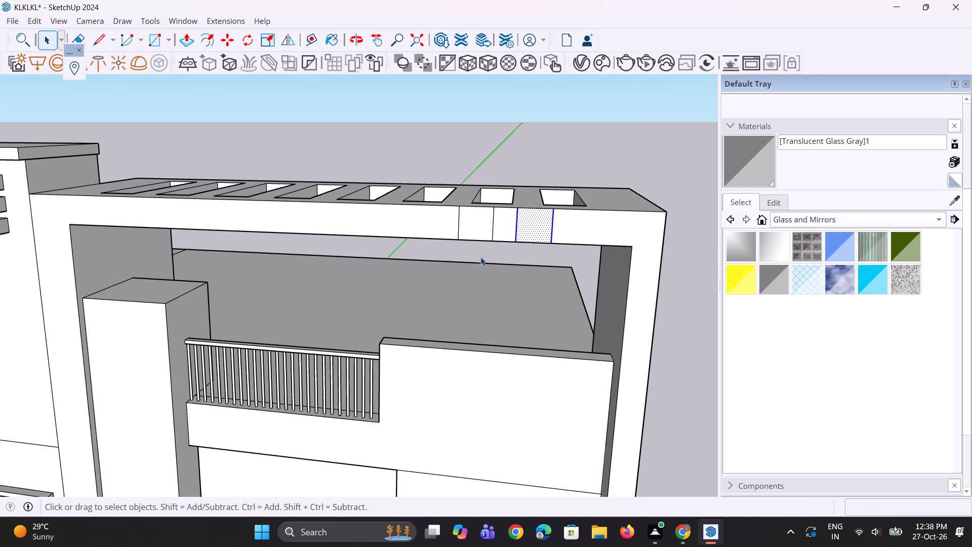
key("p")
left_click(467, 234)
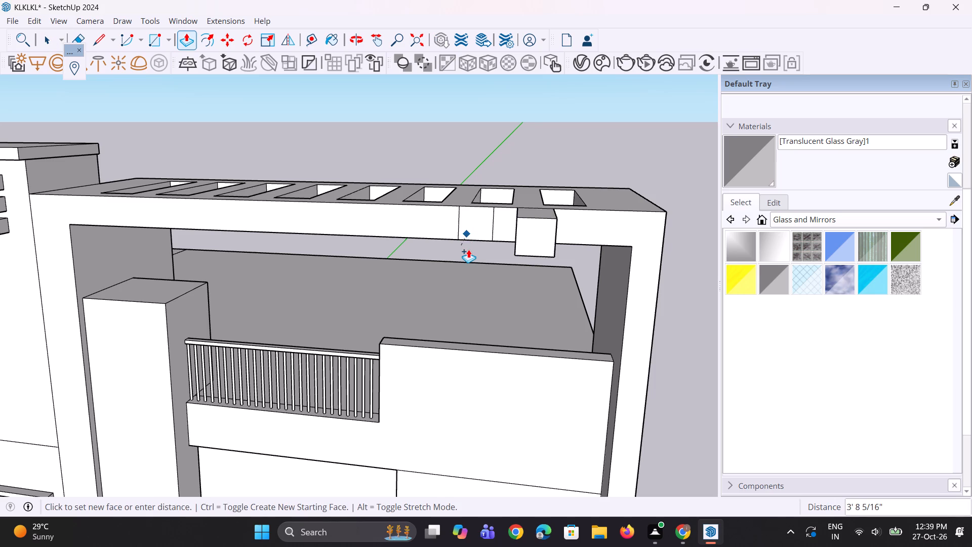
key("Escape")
Pull both squares on the beam's front face outward by about 1' 2 7/16" to form projecting blocks.
middle_click_drag(629, 247, 726, 220)
scroll(607, 209, "up", 2)
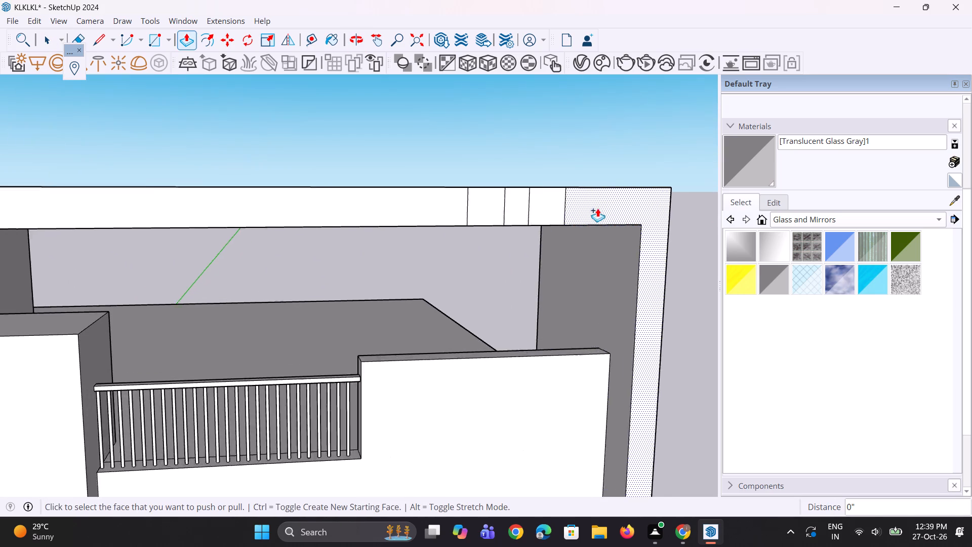
scroll(597, 208, "up", 1)
scroll(544, 207, "up", 1)
left_click(544, 207)
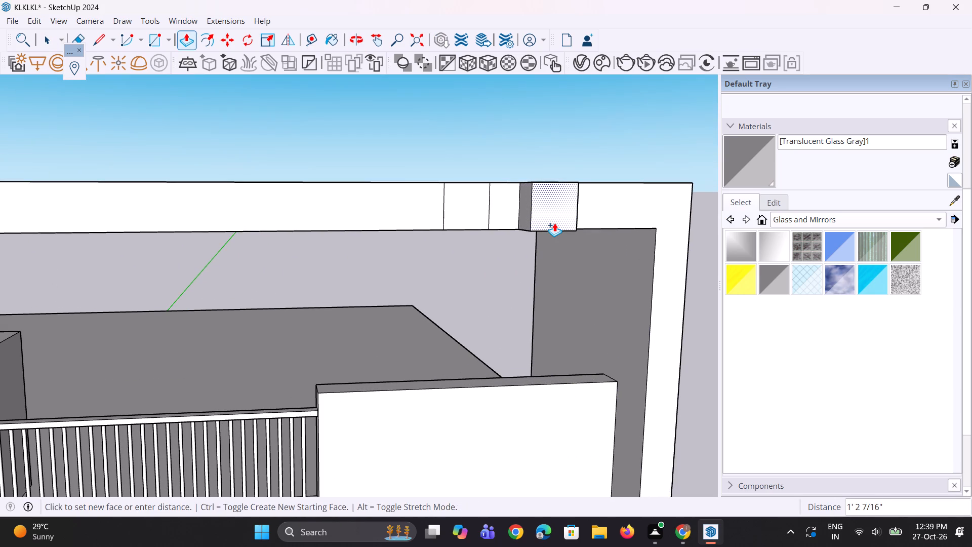
left_click(554, 223)
double_click(468, 214)
middle_click_drag(478, 256, 491, 164)
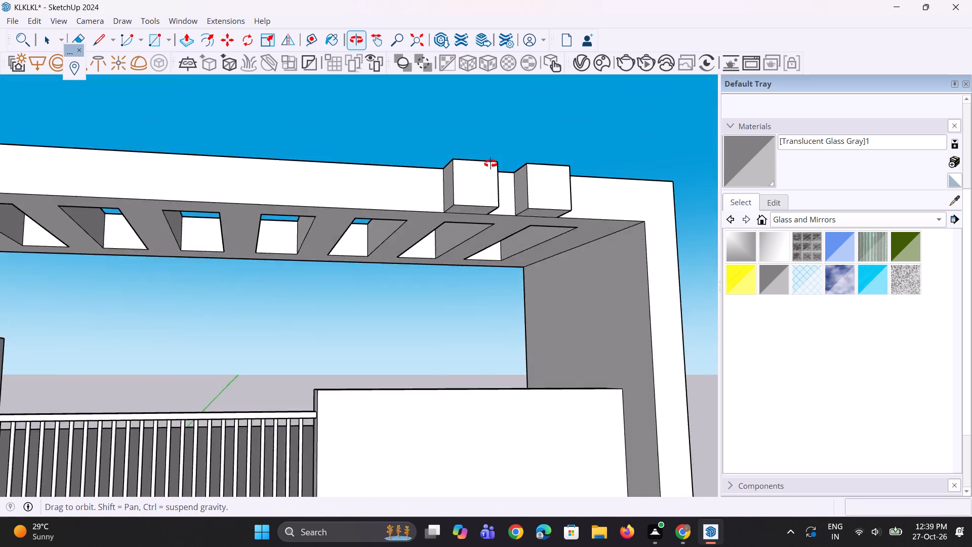
Extend the undersides of both projecting blocks downward by about 8' 11 5/16" to form long vertical bars.
middle_click_drag(491, 164, 498, 104)
scroll(467, 196, "up", 1, "ctrl")
left_click(470, 197)
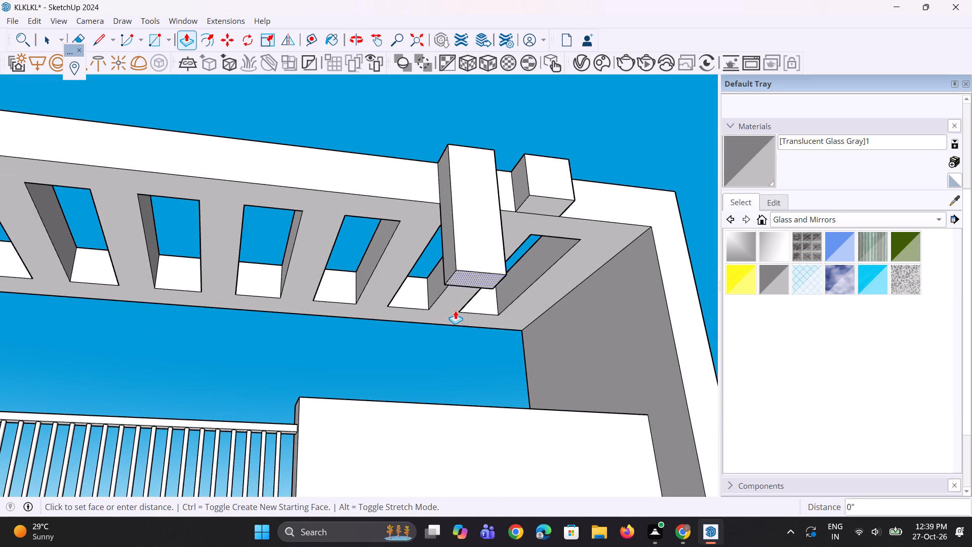
left_click(349, 449)
scroll(615, 227, "up", 1)
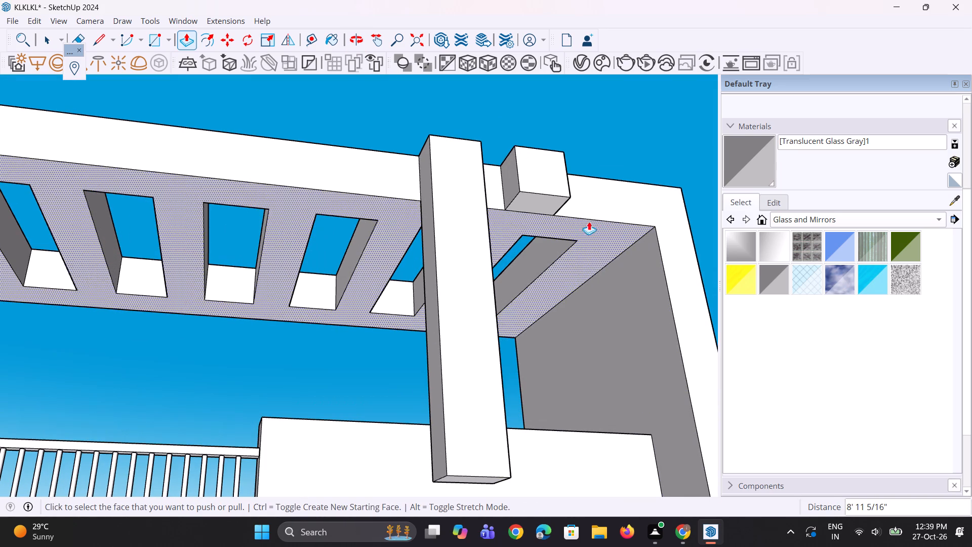
double_click(552, 200)
scroll(497, 188, "down", 5)
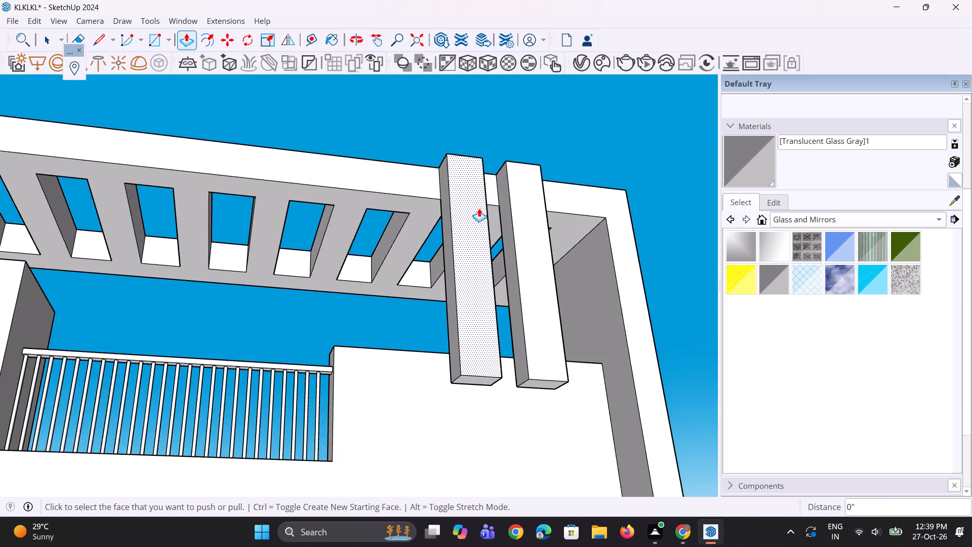
Raise the top faces of both vertical bars by about 1' 9 13/16", above the frame's top beam.
middle_click_drag(499, 236, 456, 392)
scroll(476, 371, "down", 3)
middle_click_drag(501, 331, 485, 419)
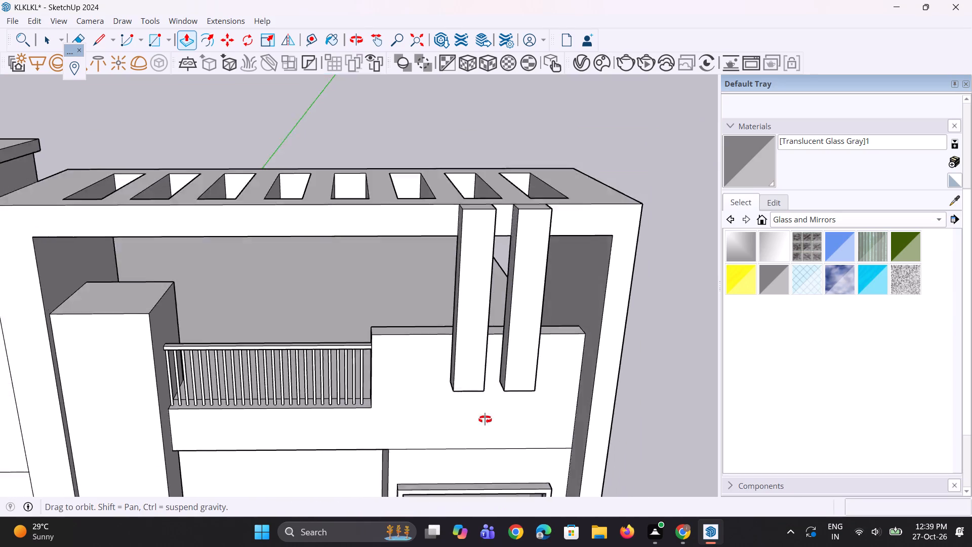
middle_click_drag(485, 419, 485, 435)
scroll(475, 265, "up", 2)
left_click(475, 233)
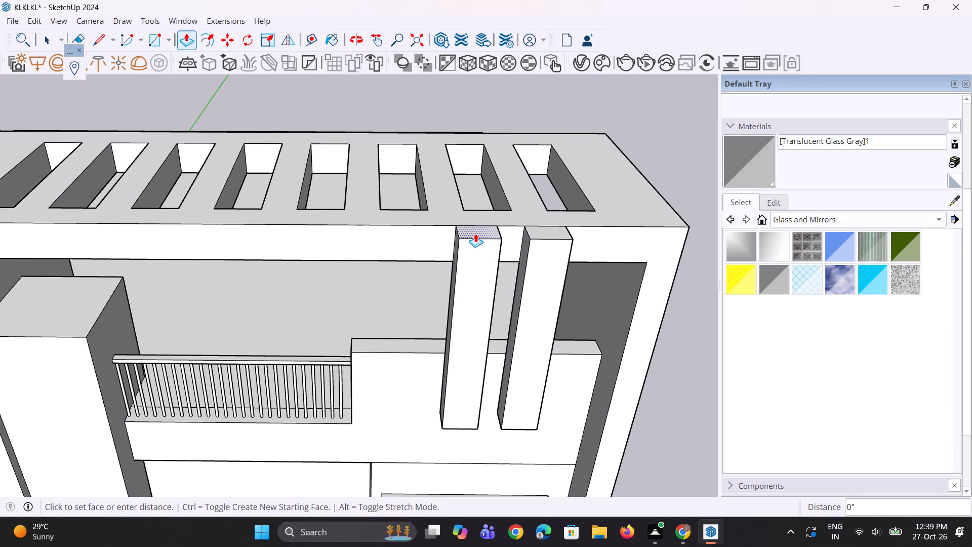
left_click(482, 193)
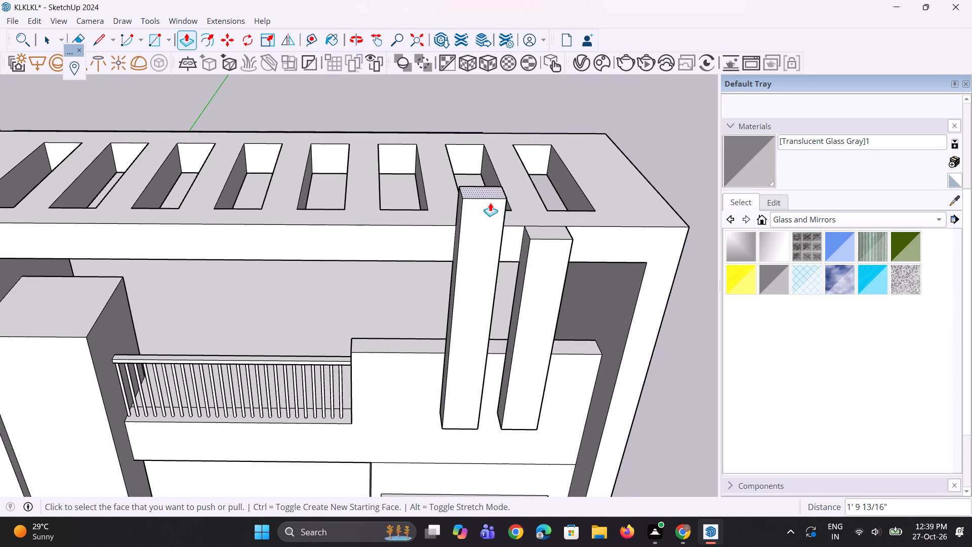
double_click(547, 229)
Slim both vertical bars by pushing their side faces nearer the frame's outer end inward by about 7 1/2".
middle_click_drag(543, 248, 287, 177)
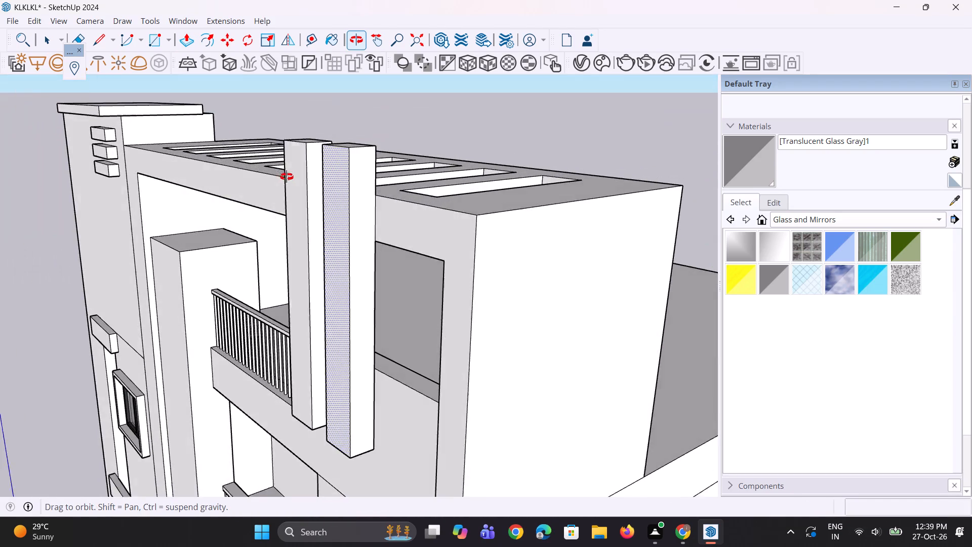
middle_click_drag(287, 177, 286, 184)
scroll(348, 310, "up", 1)
middle_click_drag(369, 331, 400, 329)
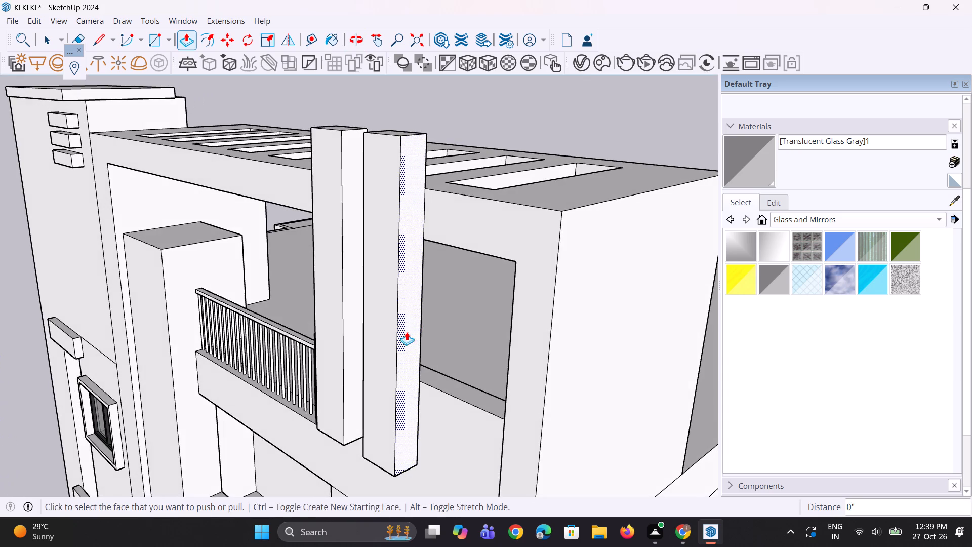
scroll(407, 332, "up", 2)
left_click(407, 333)
left_click(395, 316)
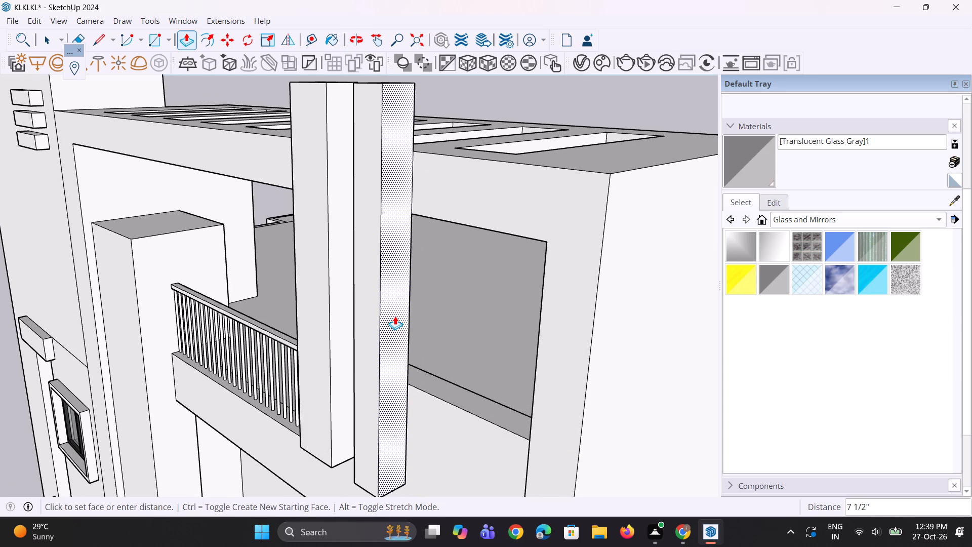
double_click(344, 342)
Examine the two vertical bars against the frame and balcony parapet from the front, the side and behind.
middle_click_drag(348, 344, 462, 354)
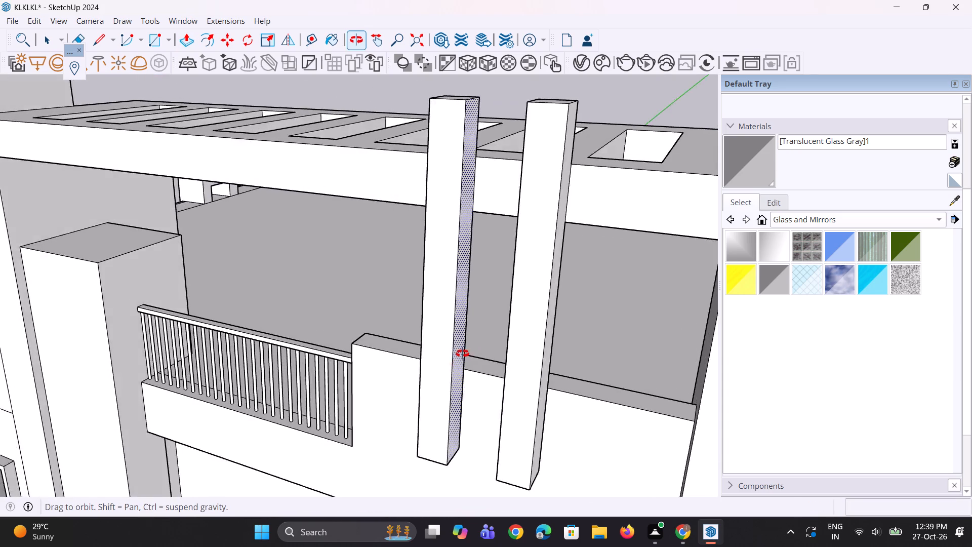
middle_click_drag(462, 354, 485, 304)
scroll(463, 319, "down", 4)
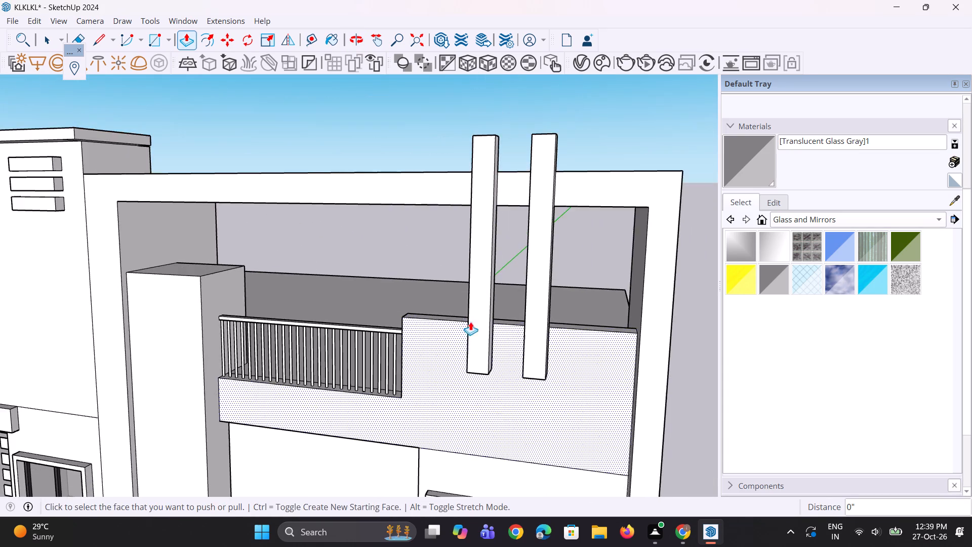
middle_click_drag(483, 319, 191, 289)
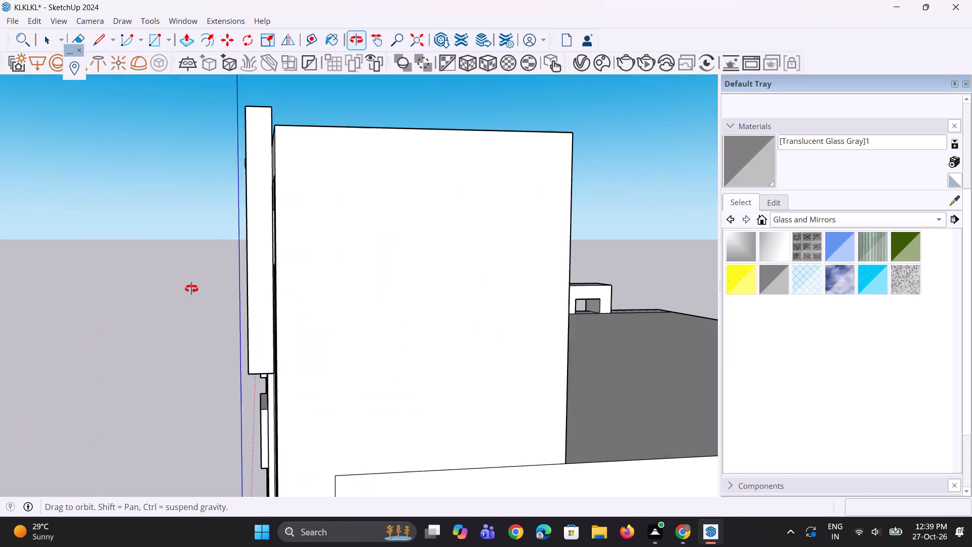
middle_click_drag(191, 289, 193, 294)
scroll(194, 354, "up", 4)
middle_click_drag(215, 368, 33, 345)
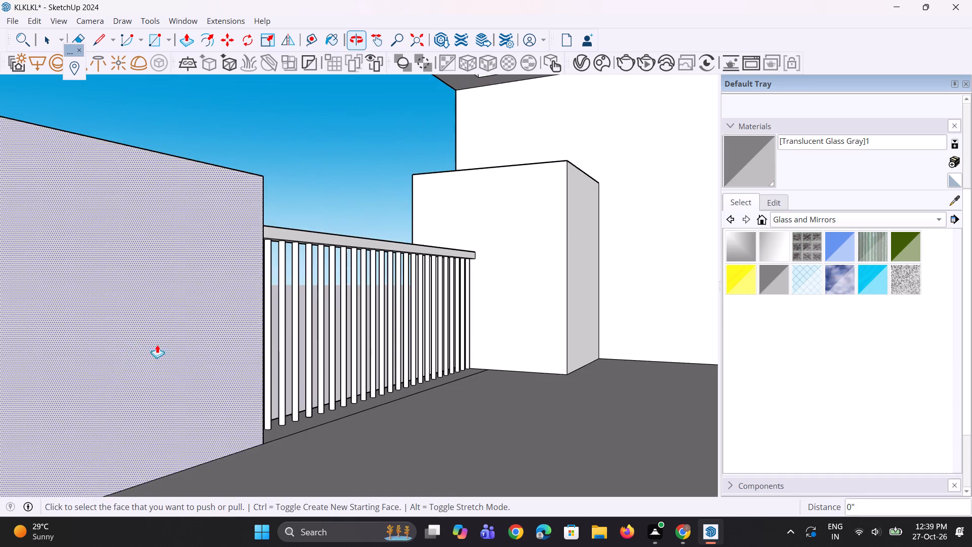
scroll(216, 344, "down", 10)
middle_click_drag(345, 361, 176, 412)
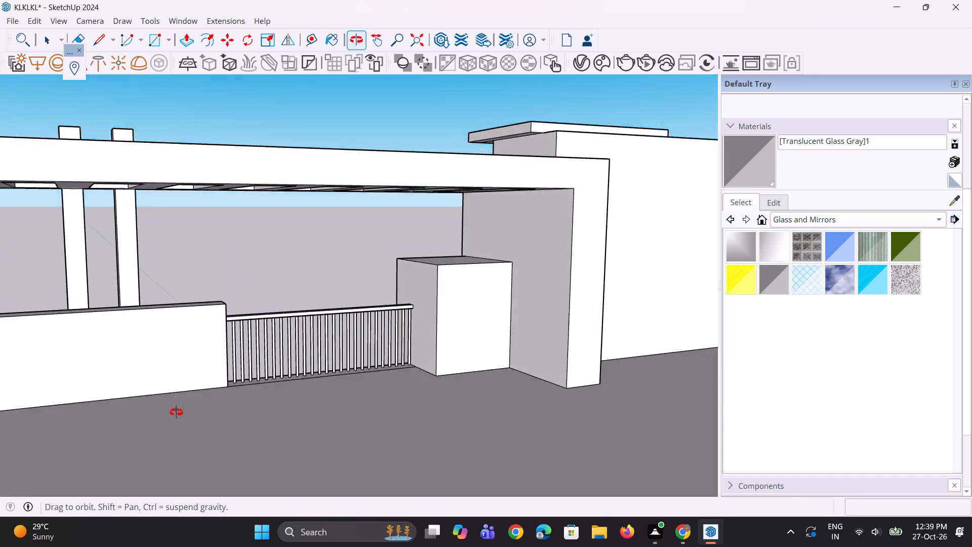
middle_click_drag(176, 412, 241, 450)
scroll(172, 358, "up", 9)
middle_click_drag(138, 344, 141, 355)
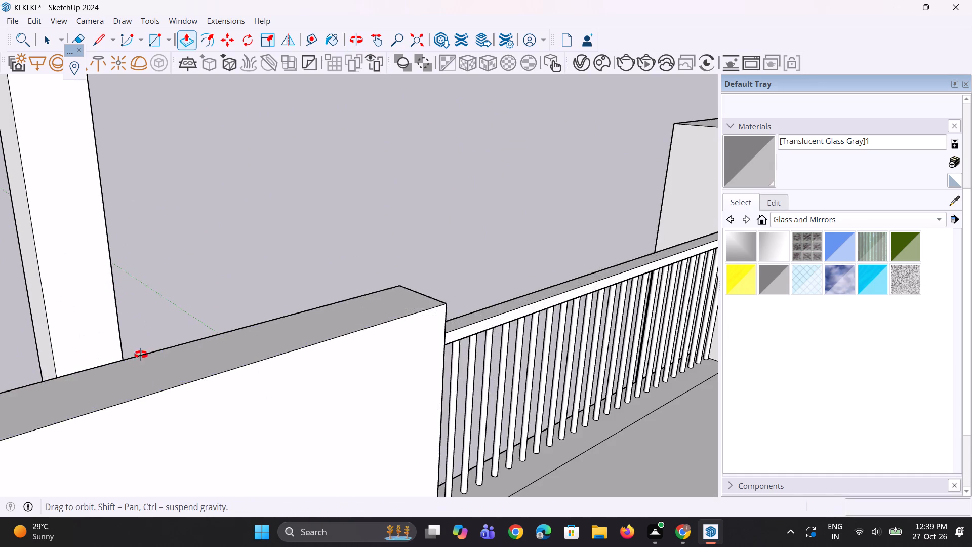
middle_click_drag(141, 355, 167, 380)
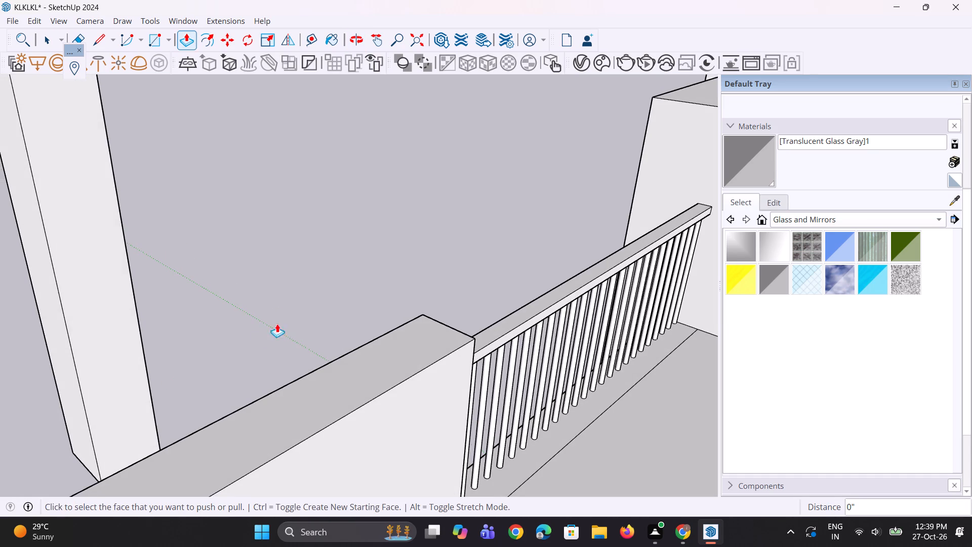
scroll(288, 319, "down", 5)
middle_click_drag(369, 324, 102, 257)
scroll(264, 277, "down", 2)
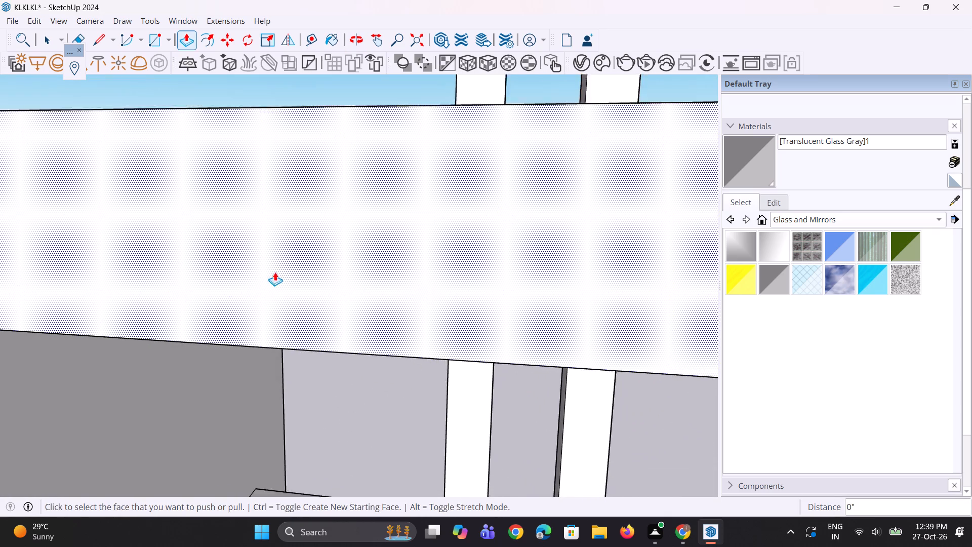
scroll(275, 272, "down", 10)
scroll(319, 284, "down", 4)
Copy the bottom edges of both bars' rear faces upward by about 8 3/16" to divide those faces.
middle_click_drag(428, 363, 418, 330)
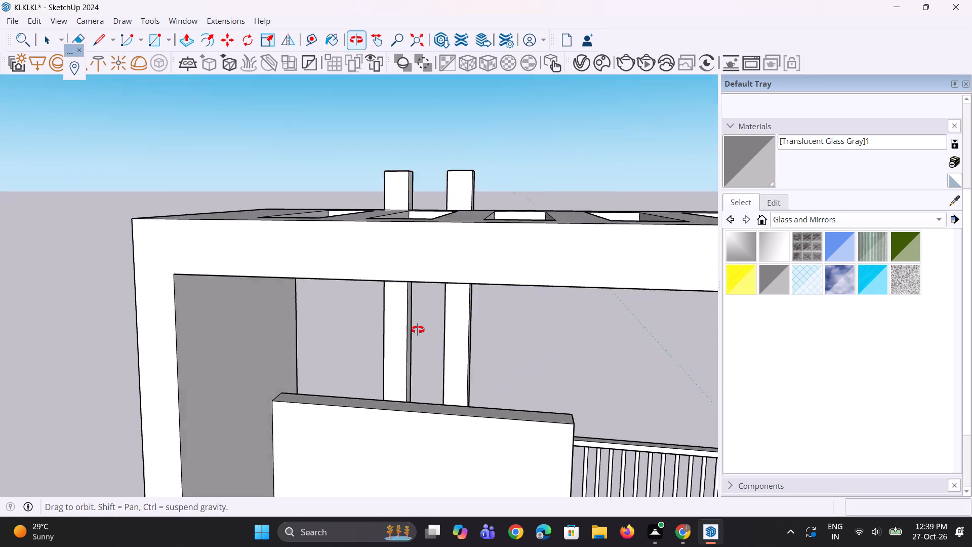
middle_click_drag(418, 330, 253, 297)
scroll(392, 408, "up", 4)
middle_click_drag(495, 407, 354, 411)
scroll(339, 366, "down", 3)
scroll(420, 473, "up", 2)
middle_click_drag(451, 480, 437, 473)
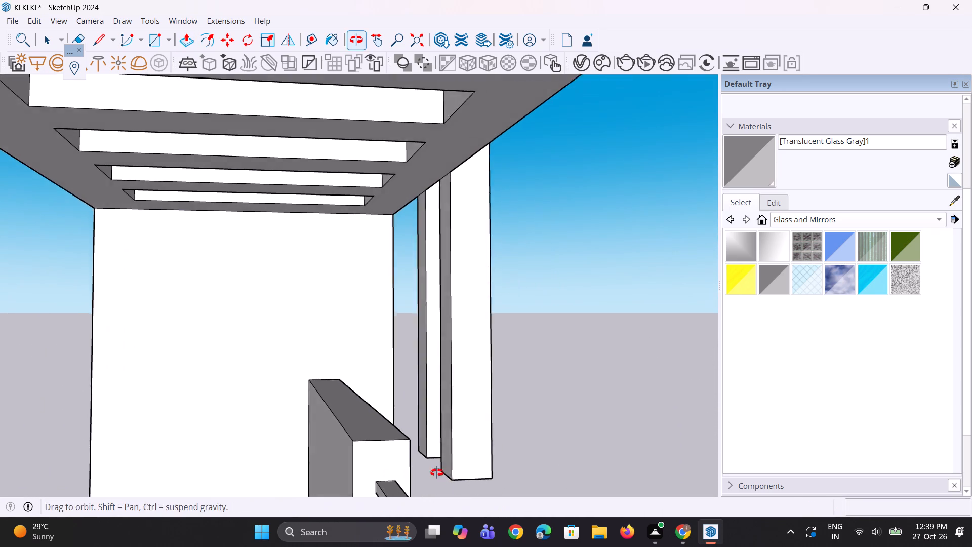
middle_click_drag(437, 473, 436, 472)
key("space")
key("space")
scroll(449, 473, "up", 2)
left_click(444, 476)
scroll(427, 444, "up", 3)
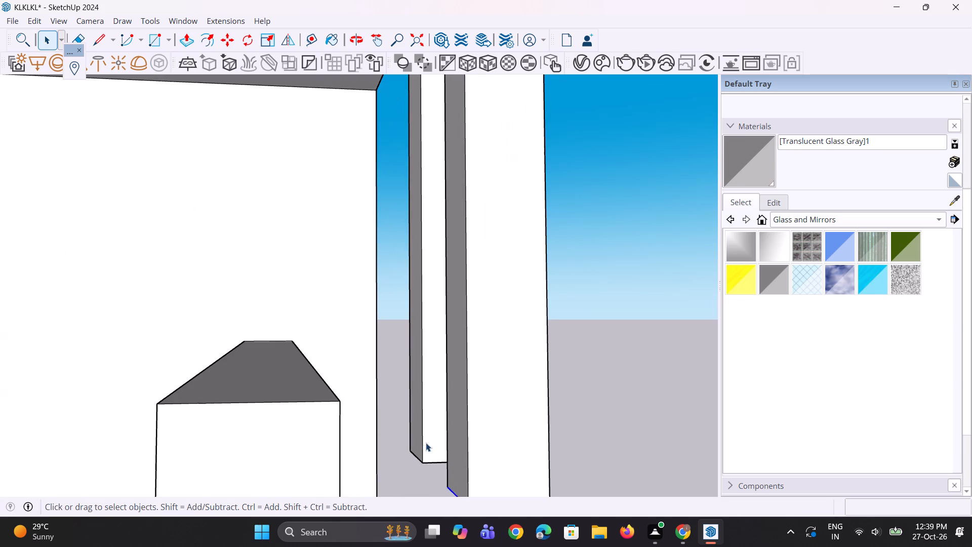
scroll(426, 443, "up", 1)
left_click(414, 455, "ctrl")
middle_click_drag(447, 441, 453, 438)
scroll(423, 402, "down", 1)
key("m")
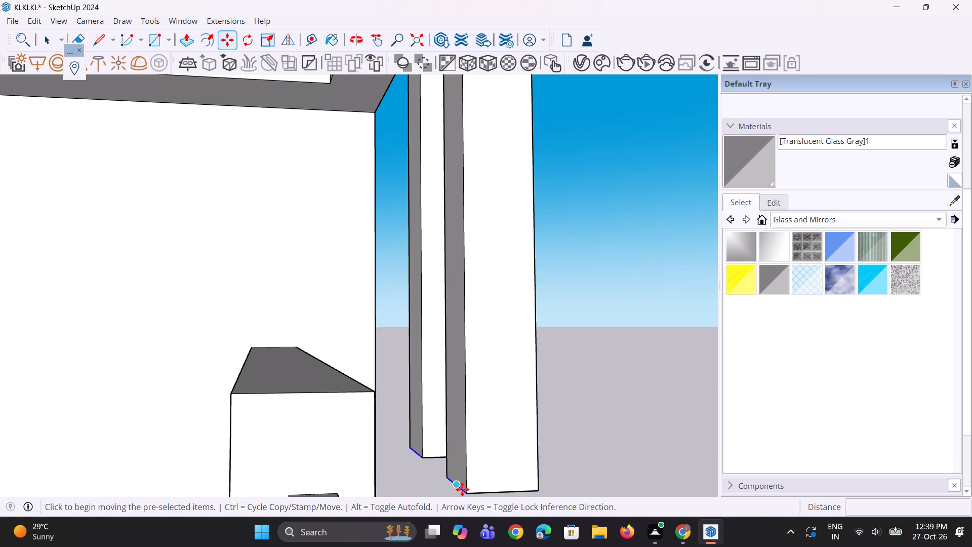
left_click(464, 490)
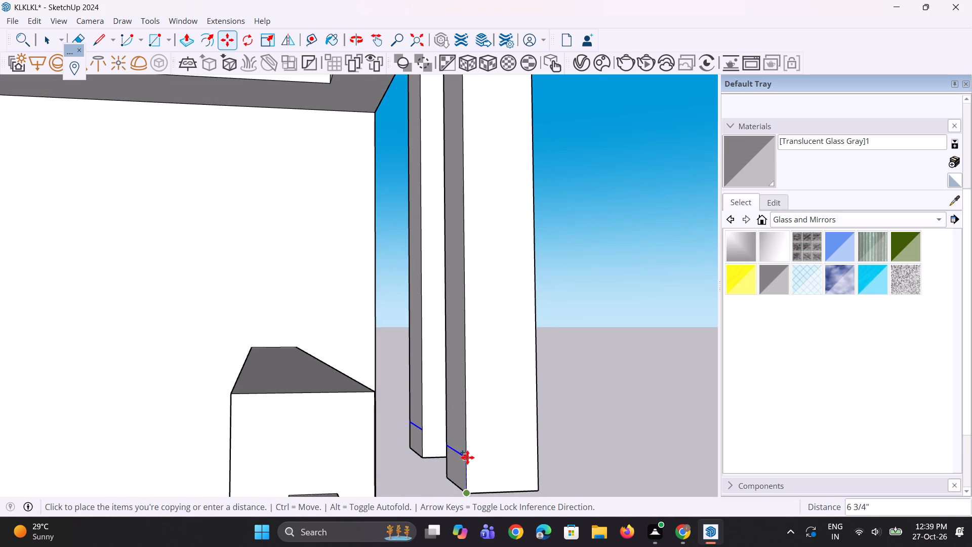
left_click(467, 451)
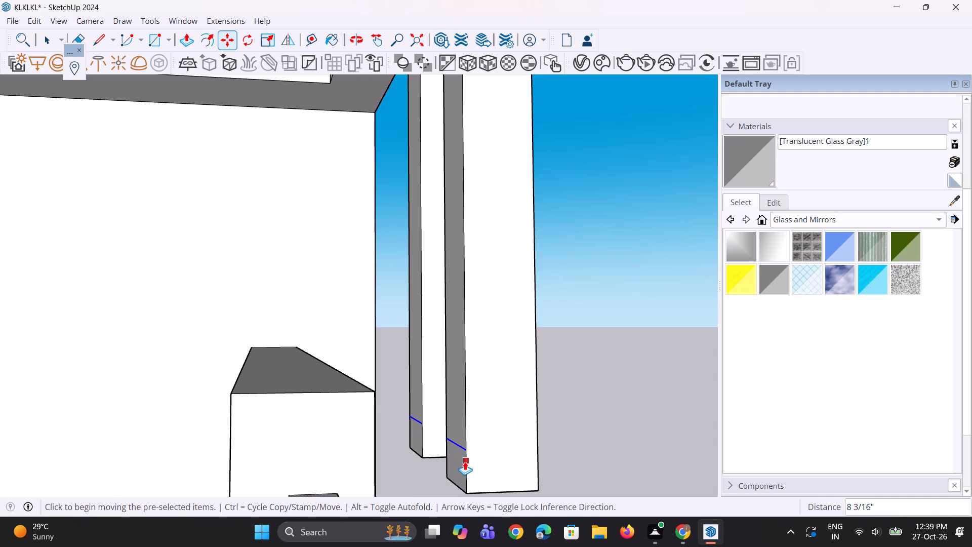
Pull the divided lower rear faces of both bars back toward the parapet by about 2' 3 1/4", forming L-shaped feet.
key("p")
left_click(458, 465)
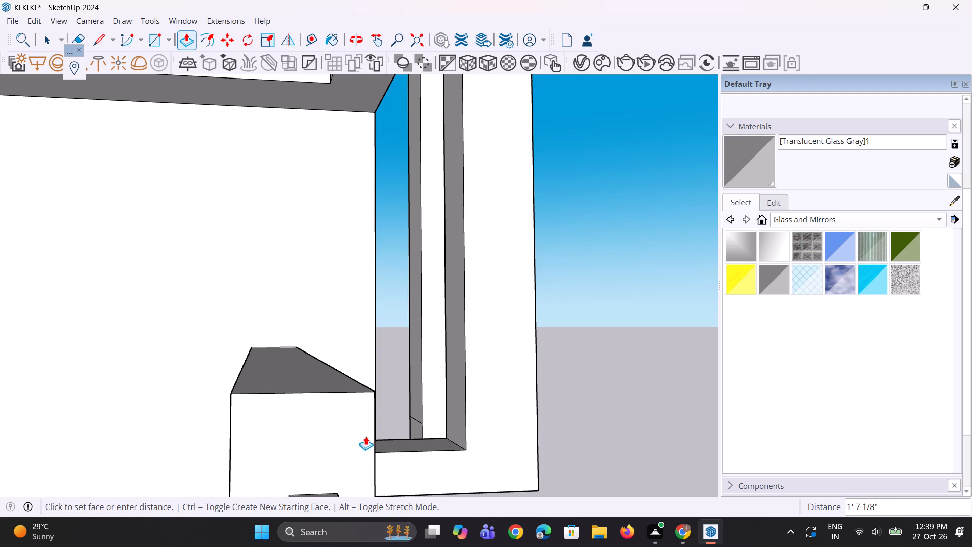
left_click(362, 382)
scroll(414, 416, "up", 2)
double_click(414, 430)
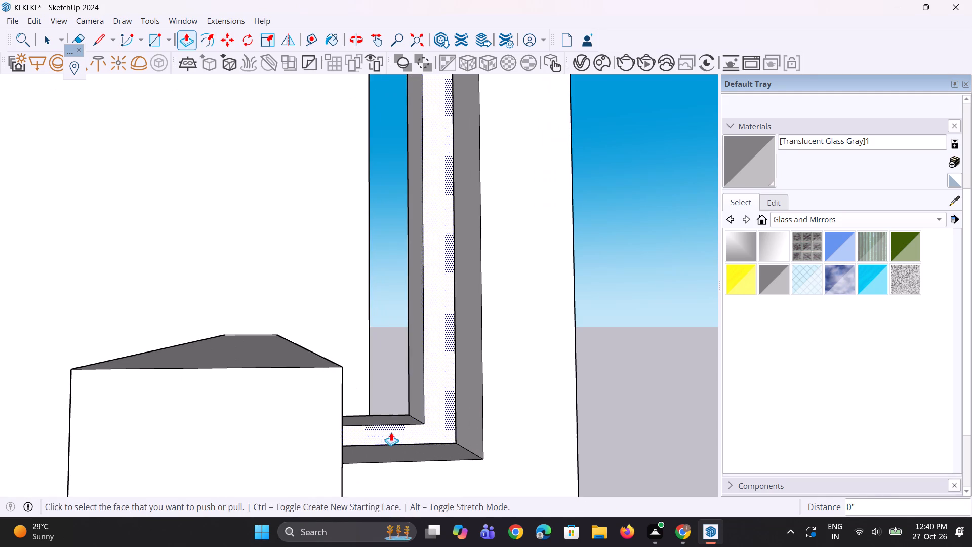
Thicken both L-shaped feet by pulling their undersides downward by about 7 1/2".
middle_click_drag(328, 439, 530, 426)
scroll(534, 406, "down", 5)
scroll(503, 378, "down", 4)
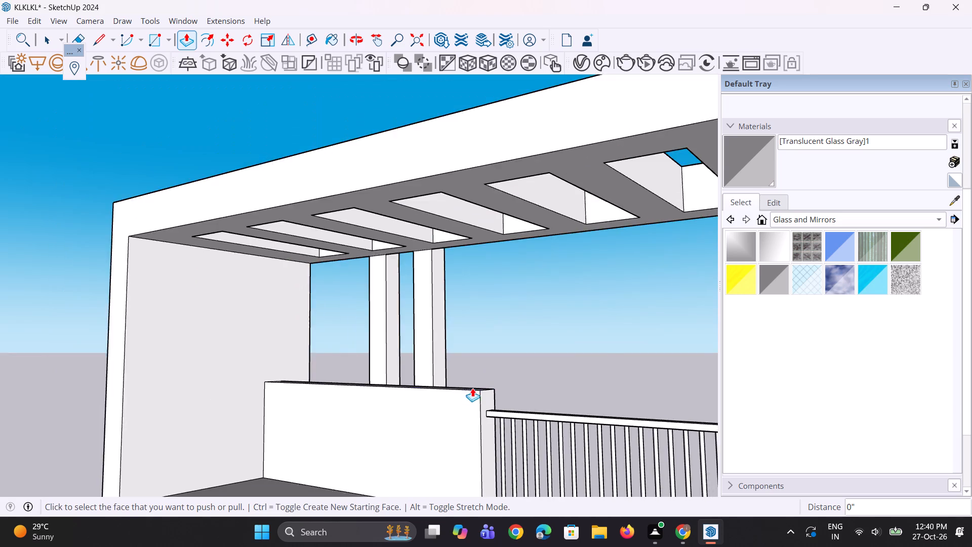
scroll(467, 385, "down", 5)
middle_click_drag(254, 383, 762, 352)
middle_click_drag(61, 395, 337, 425)
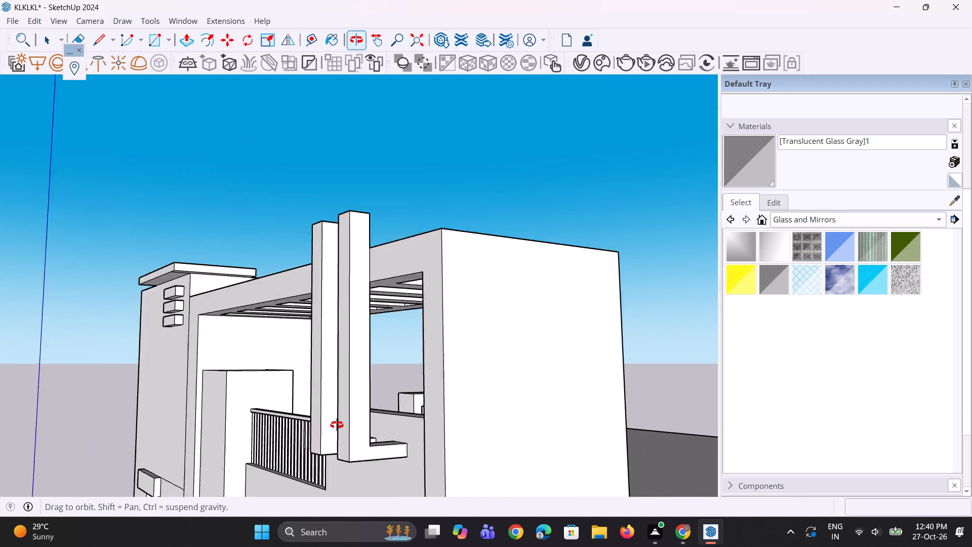
middle_click_drag(337, 425, 357, 421)
scroll(352, 416, "down", 4)
middle_click_drag(373, 434, 373, 478)
scroll(403, 459, "up", 7)
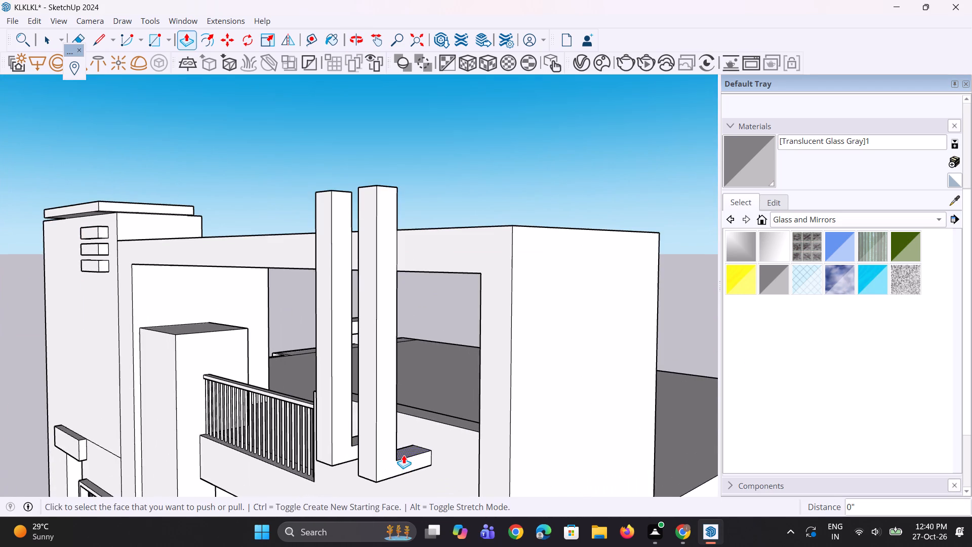
middle_click_drag(397, 474, 424, 303)
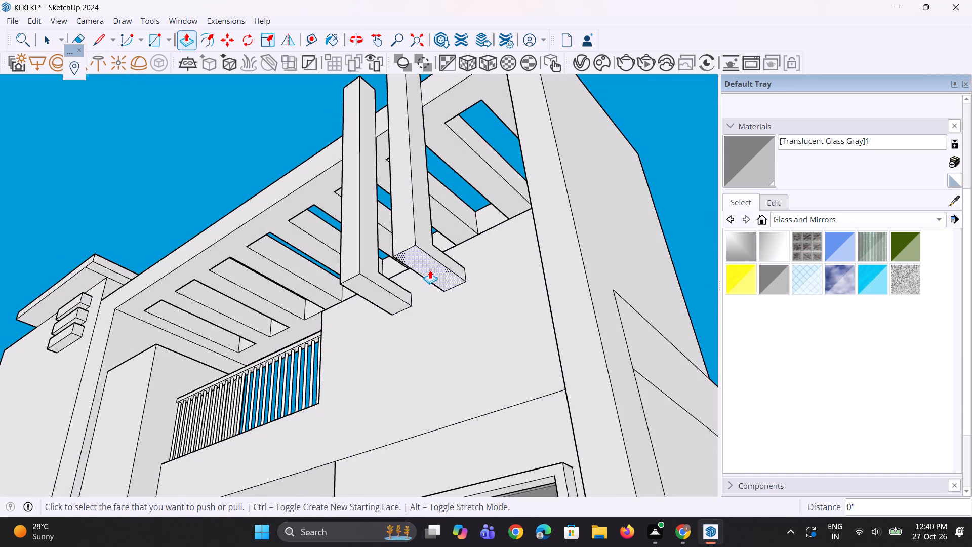
left_click(430, 270)
left_click(435, 282)
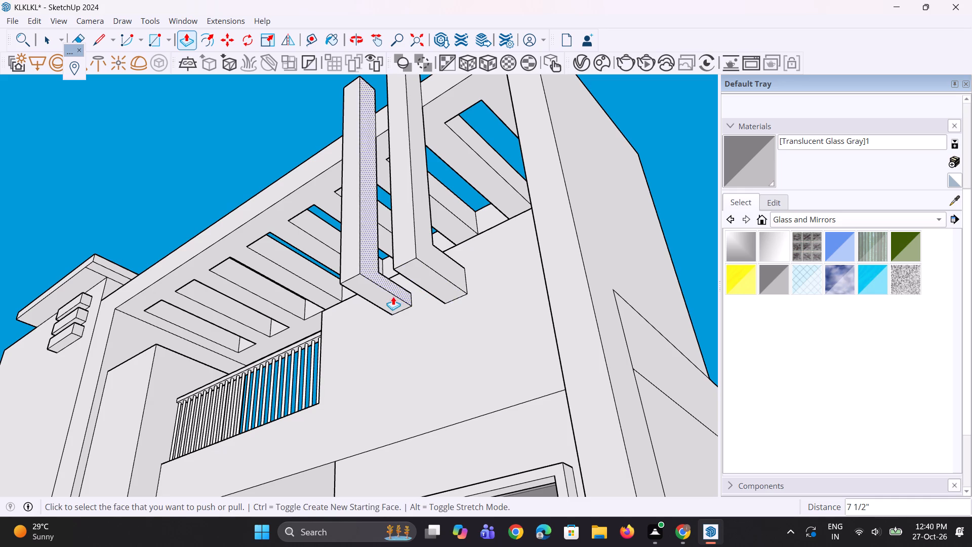
double_click(387, 298)
Pull the outer bar's rear face above the top beam back over the beam by about 1' 6 1/2".
middle_click_drag(401, 318, 398, 438)
scroll(398, 438, "down", 5)
middle_click_drag(424, 363, 422, 370)
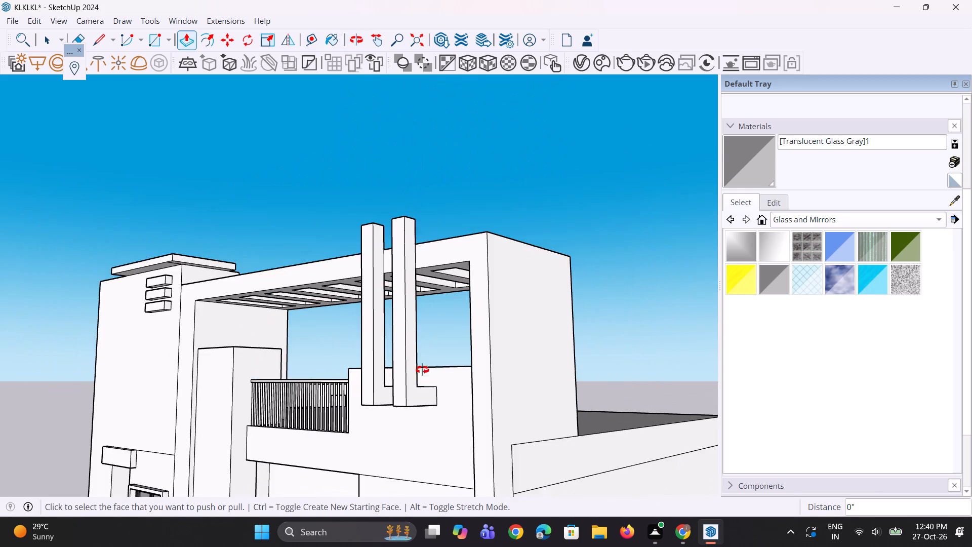
middle_click_drag(422, 370, 408, 475)
scroll(390, 382, "up", 3)
middle_click_drag(390, 350, 372, 357)
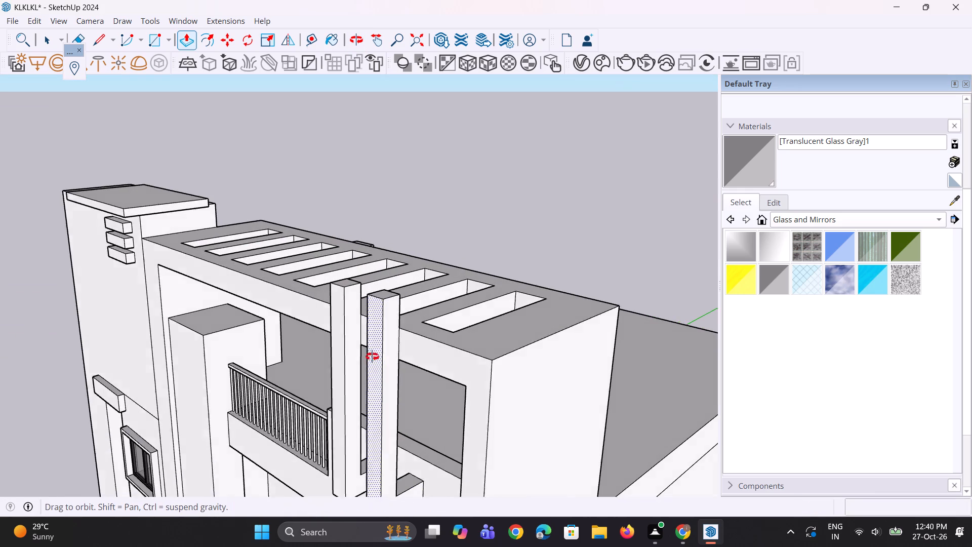
middle_click_drag(372, 357, 248, 374)
scroll(287, 360, "up", 2)
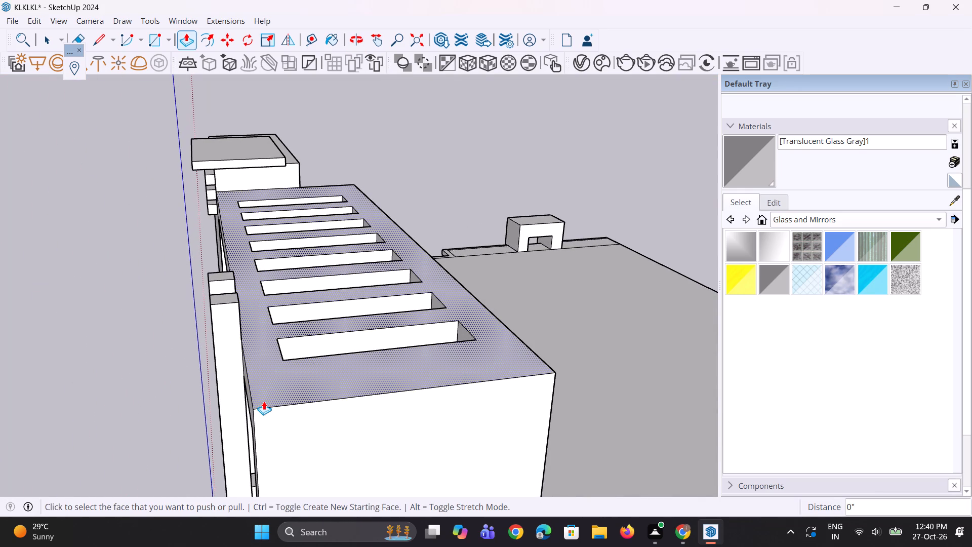
middle_click_drag(250, 356, 190, 369)
scroll(179, 323, "up", 2)
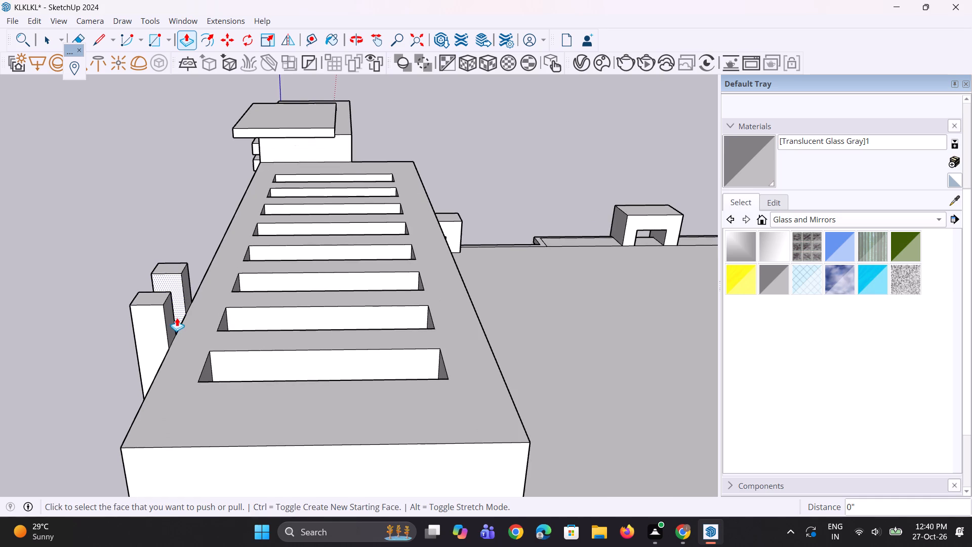
left_click(171, 318)
left_click(214, 353)
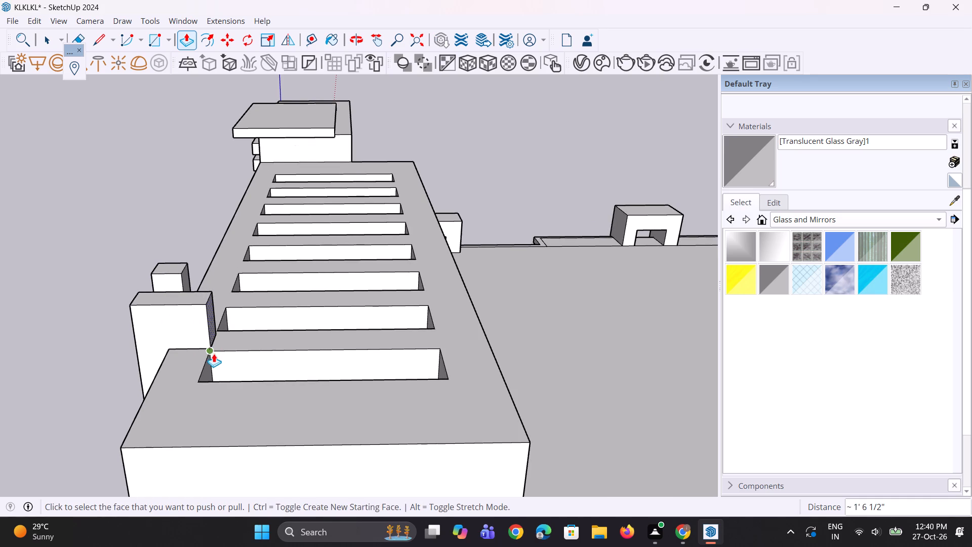
Pull the inner bar's rear face above the top beam back over the beam by the same 1' 6 1/2".
scroll(198, 279, "up", 2)
double_click(178, 277)
Examine the hooked bars, the slatted top beam and the upper front facade from several angles.
middle_click_drag(158, 343, 440, 279)
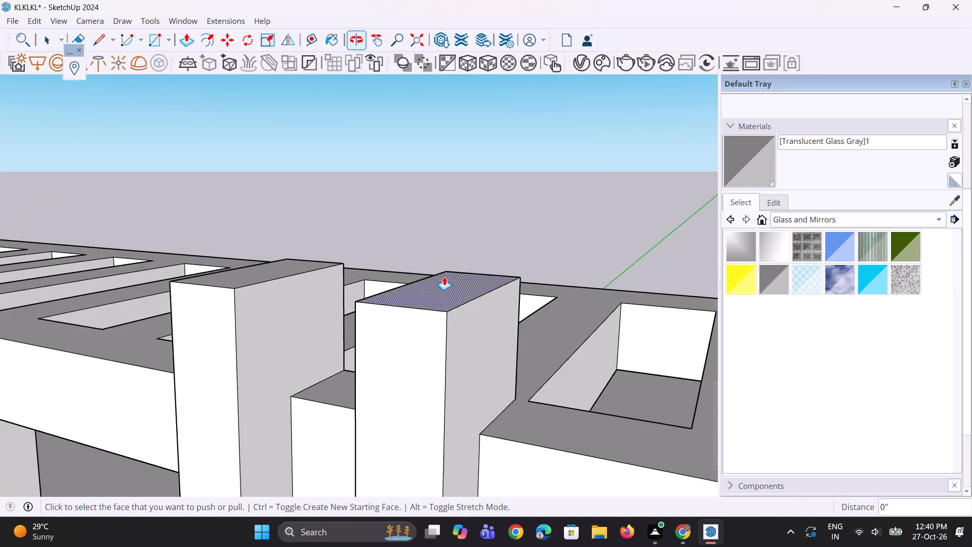
scroll(443, 286, "down", 5)
middle_click_drag(412, 330, 475, 294)
scroll(292, 223, "down", 9)
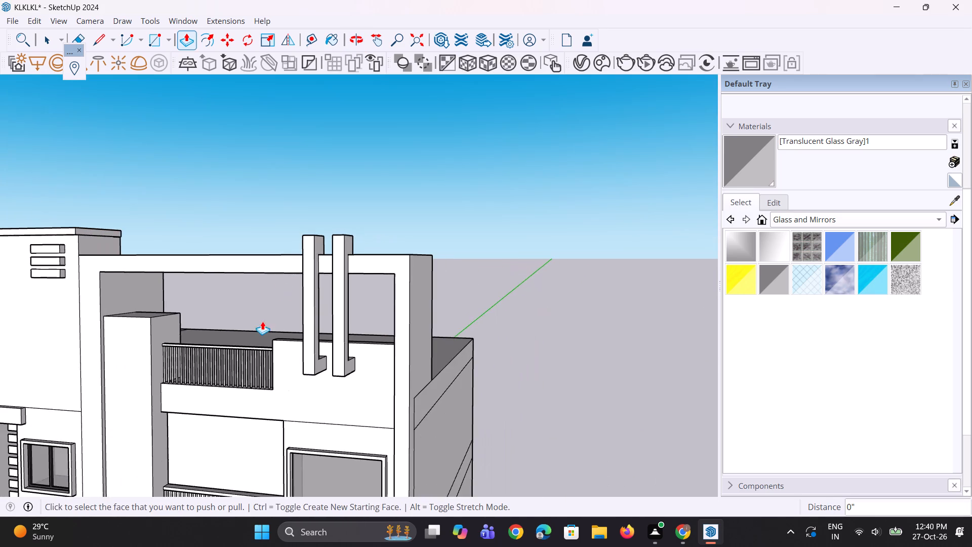
middle_click_drag(262, 321, 437, 335)
scroll(385, 370, "up", 1)
middle_click_drag(385, 370, 364, 355)
scroll(351, 365, "down", 3)
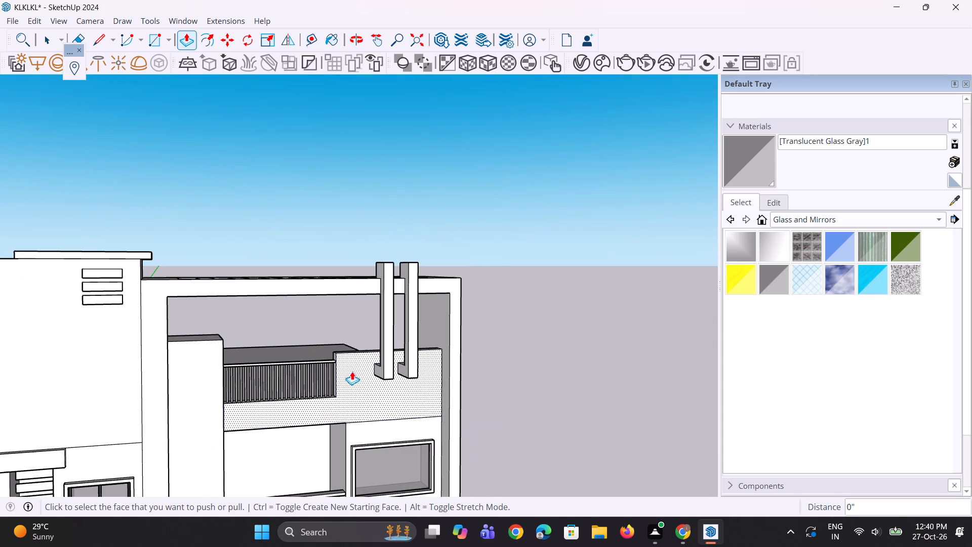
middle_click_drag(383, 377, 356, 376)
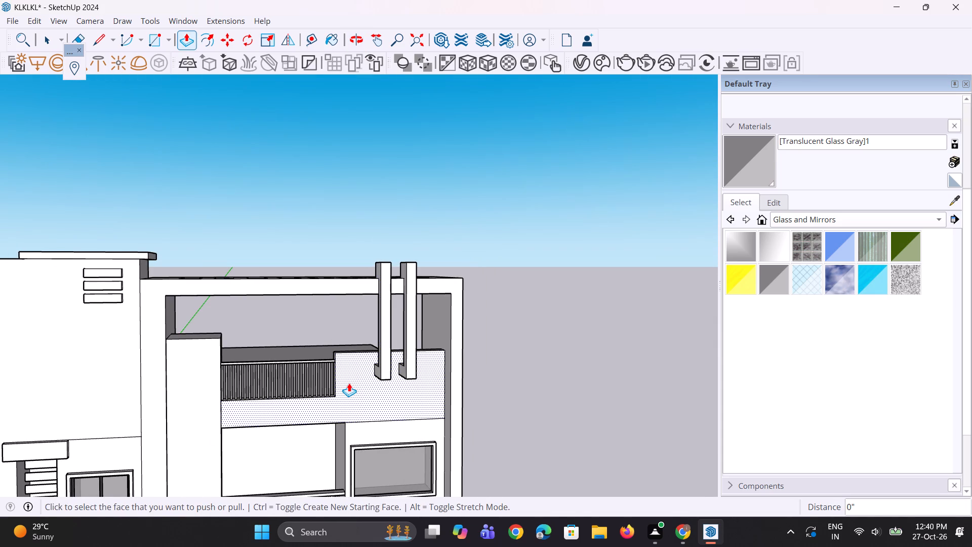
scroll(368, 376, "up", 1)
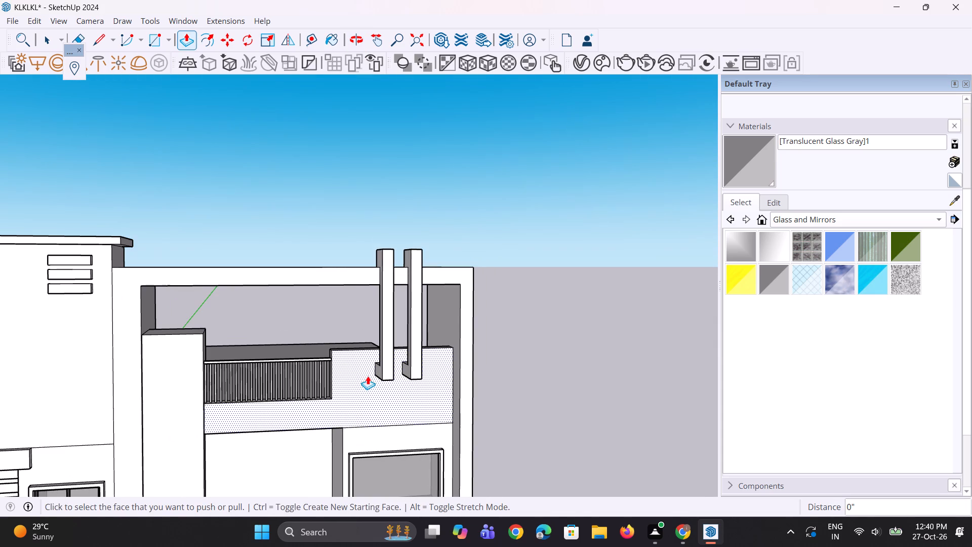
middle_click_drag(370, 369, 9, 403)
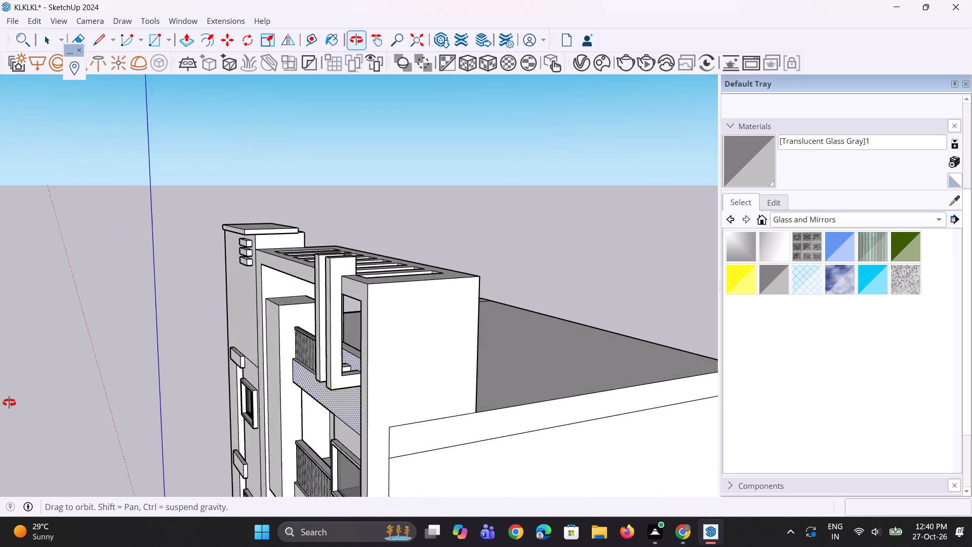
middle_click_drag(9, 403, 399, 335)
scroll(398, 334, "down", 11)
middle_click_drag(398, 372, 363, 380)
scroll(317, 356, "up", 3)
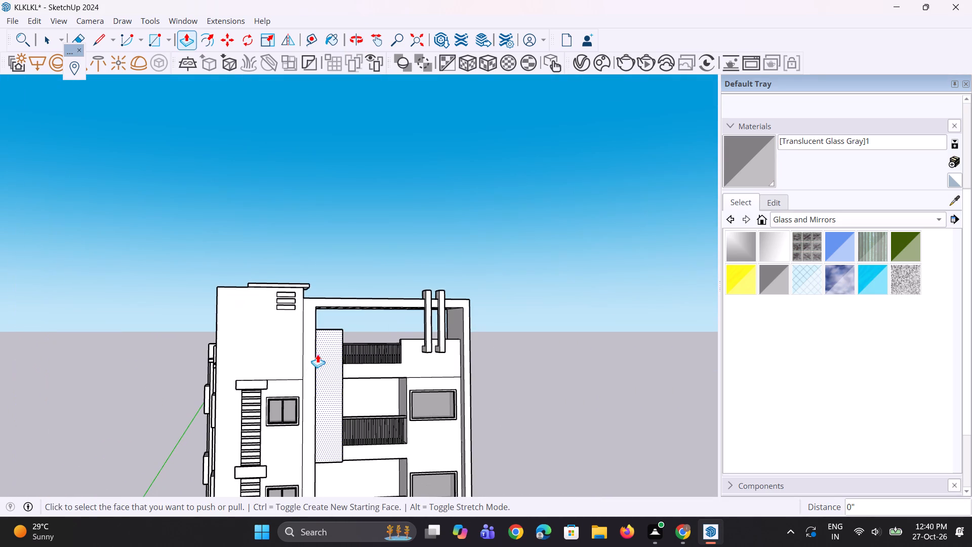
scroll(321, 349, "down", 9)
middle_click_drag(323, 377, 320, 352)
scroll(315, 385, "up", 5)
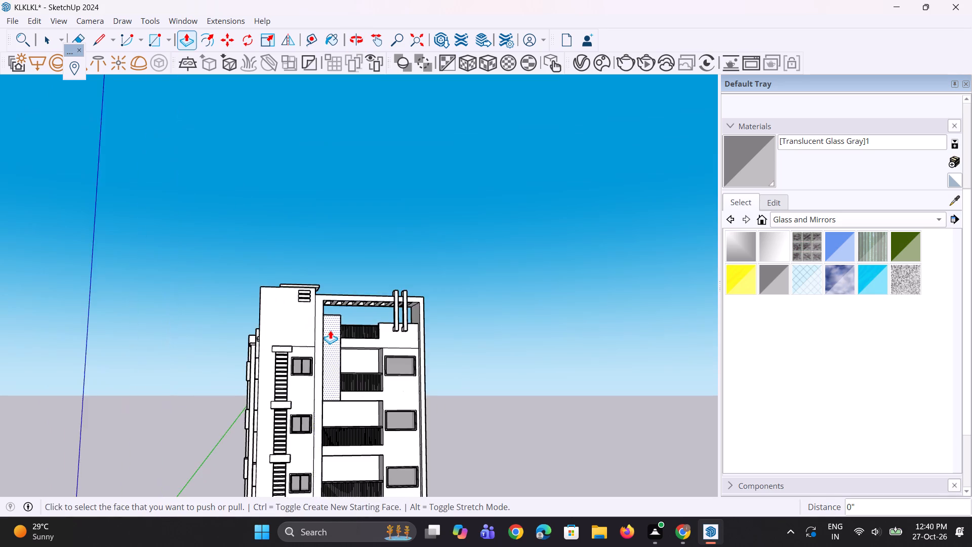
Draw a small horizontal rectangle on the front face of the tall projecting column beside the upper balcony railings.
scroll(330, 330, "up", 6)
key("r")
scroll(335, 393, "up", 1)
middle_click_drag(328, 390, 294, 398)
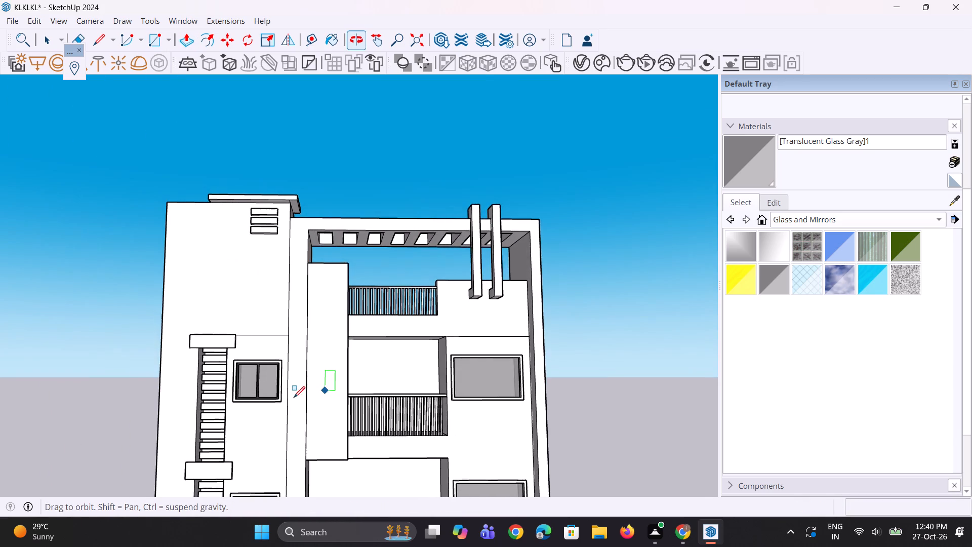
scroll(304, 378, "up", 4)
scroll(333, 333, "up", 1)
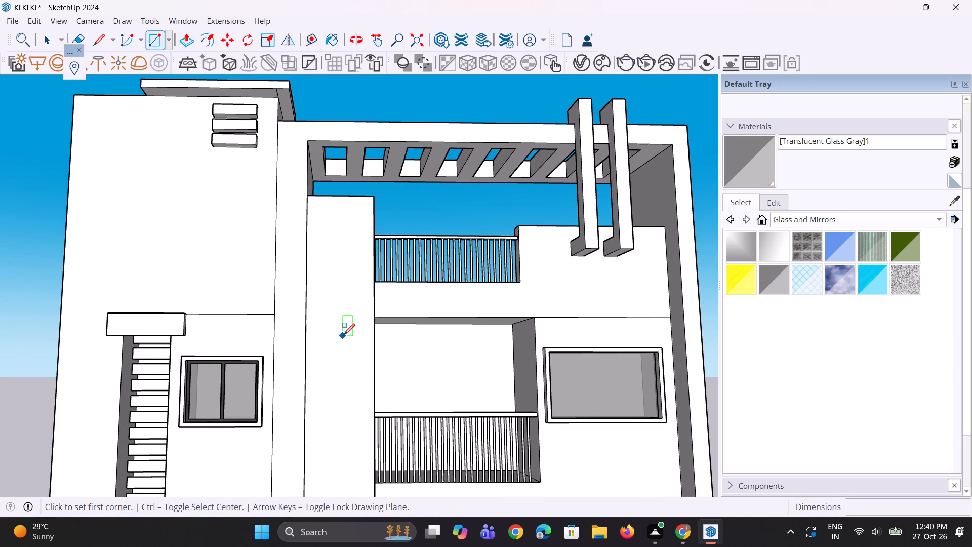
scroll(344, 330, "up", 2)
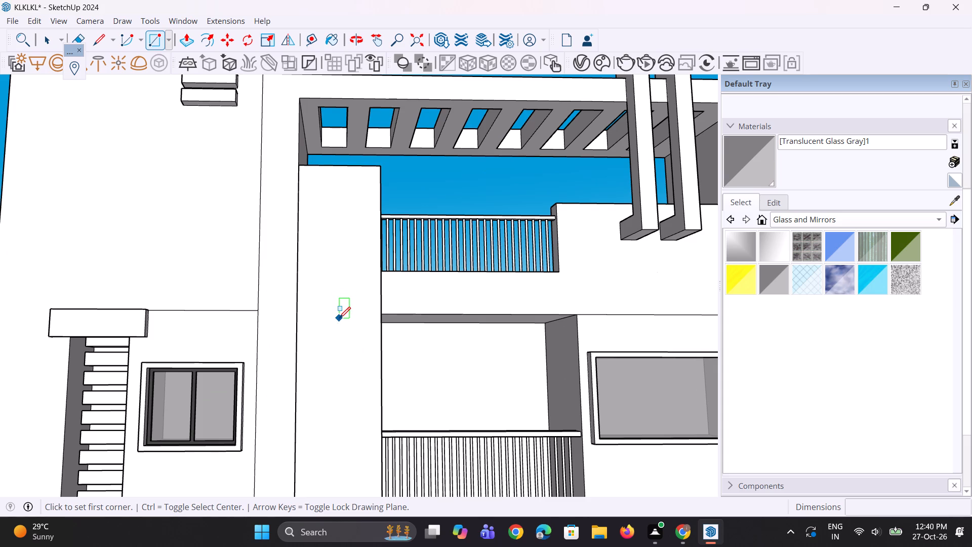
left_click(334, 319)
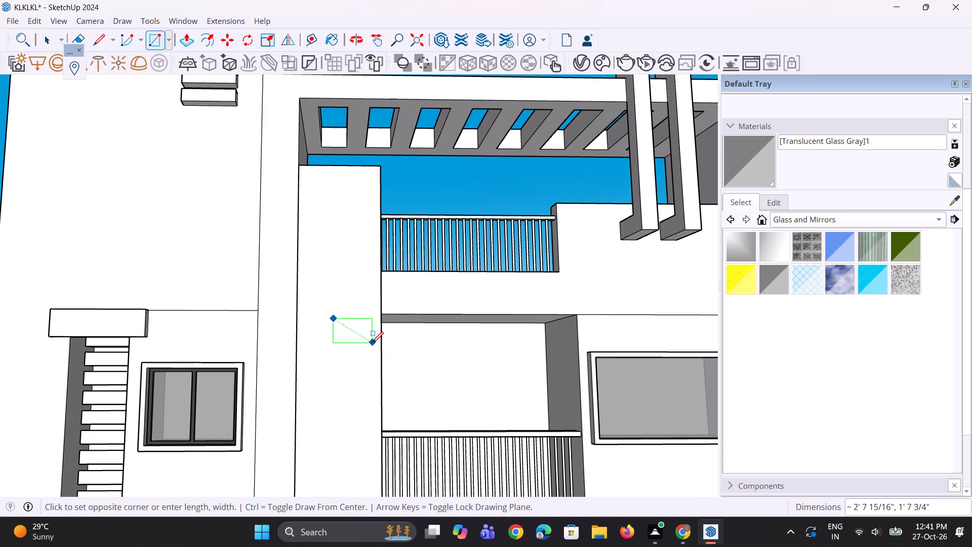
left_click(376, 340)
Copy the small rectangle straight down the column by 2' 7/8" and repeat the copy with *2 for a stack of three.
key("space")
key("space")
left_click(357, 334)
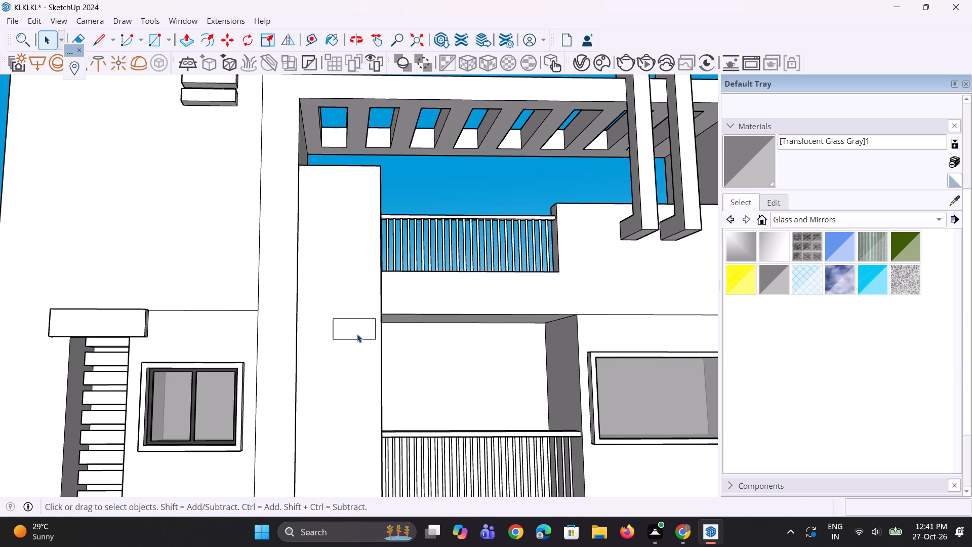
scroll(357, 334, "up", 2)
key("m")
left_click(357, 334)
left_click(350, 333)
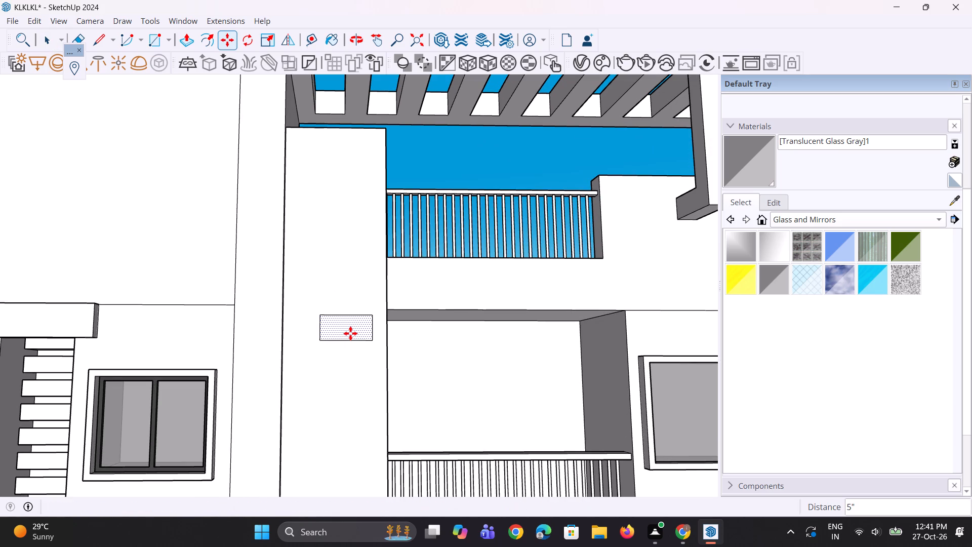
key("m")
left_click(350, 333)
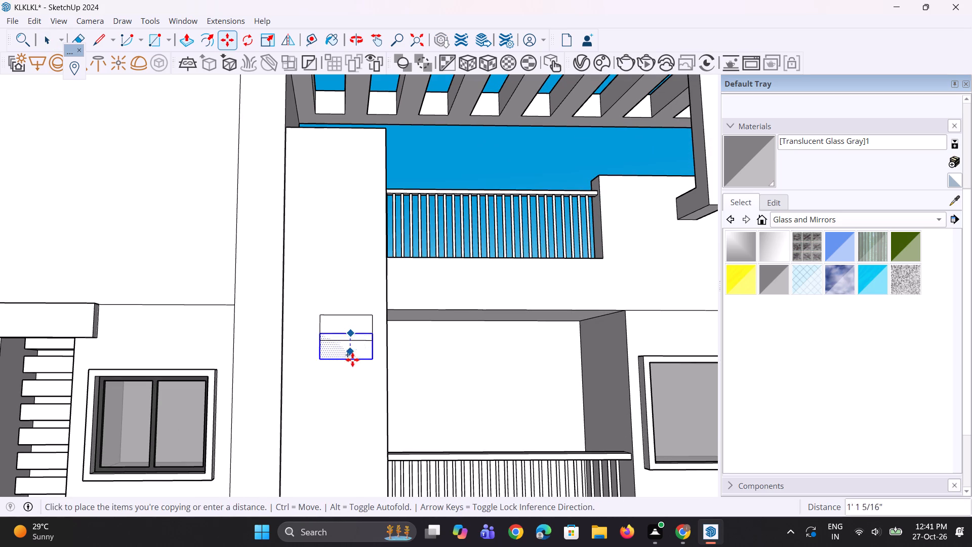
left_click(353, 371)
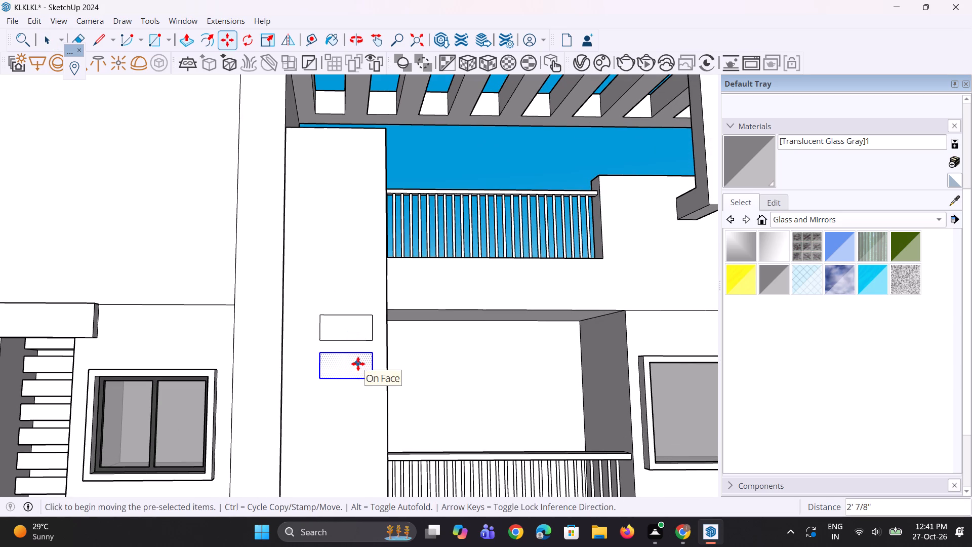
type("*2")
key("Return")
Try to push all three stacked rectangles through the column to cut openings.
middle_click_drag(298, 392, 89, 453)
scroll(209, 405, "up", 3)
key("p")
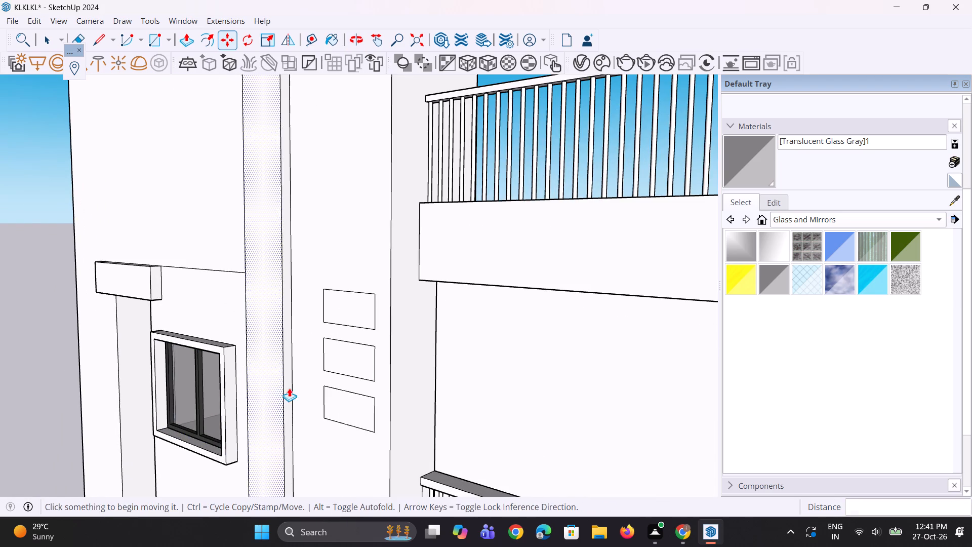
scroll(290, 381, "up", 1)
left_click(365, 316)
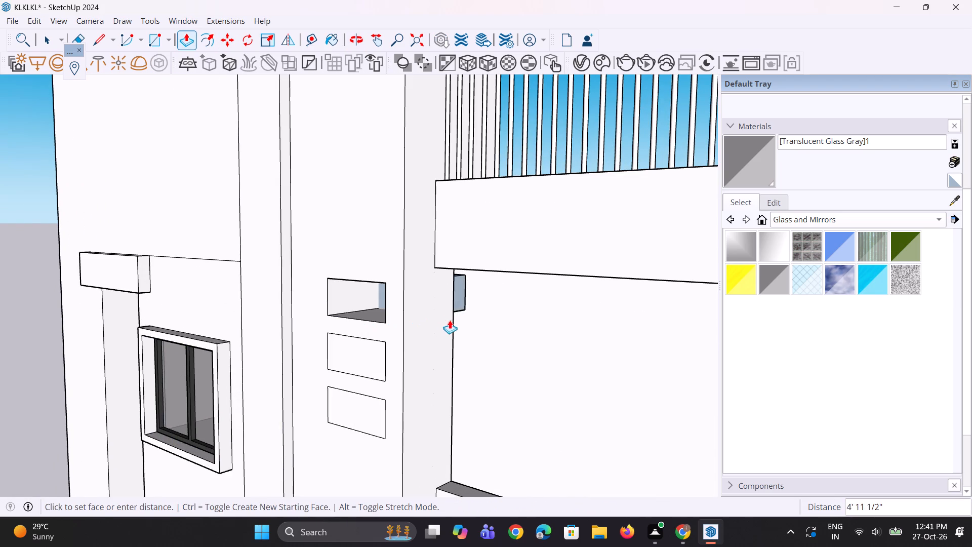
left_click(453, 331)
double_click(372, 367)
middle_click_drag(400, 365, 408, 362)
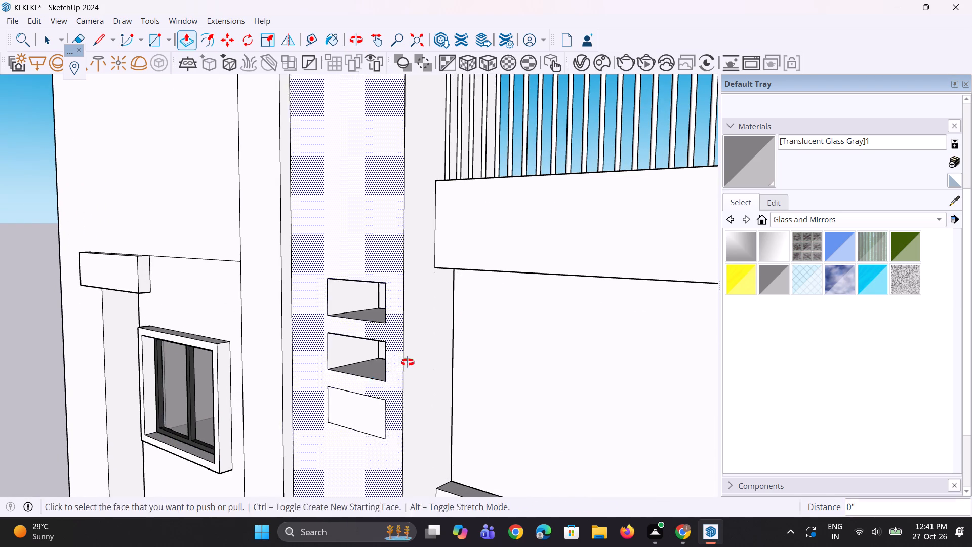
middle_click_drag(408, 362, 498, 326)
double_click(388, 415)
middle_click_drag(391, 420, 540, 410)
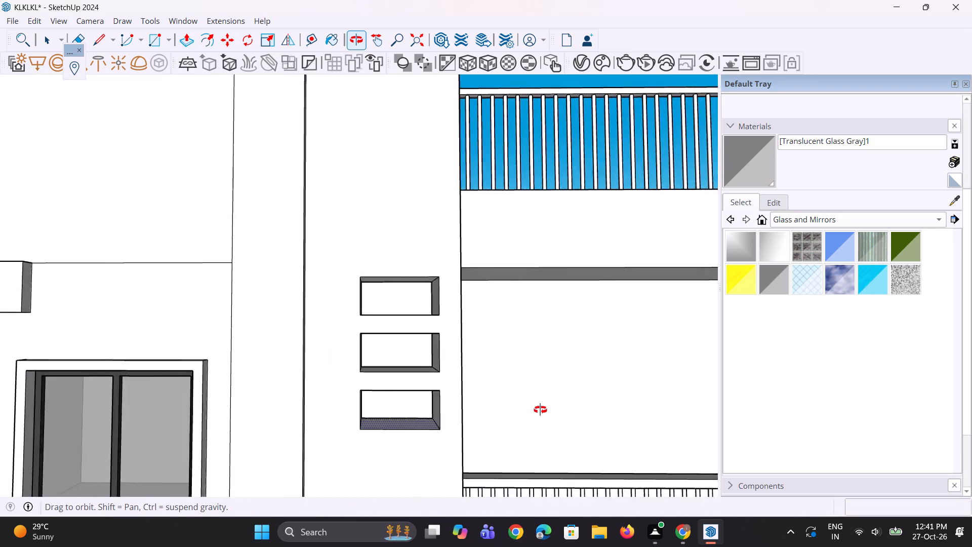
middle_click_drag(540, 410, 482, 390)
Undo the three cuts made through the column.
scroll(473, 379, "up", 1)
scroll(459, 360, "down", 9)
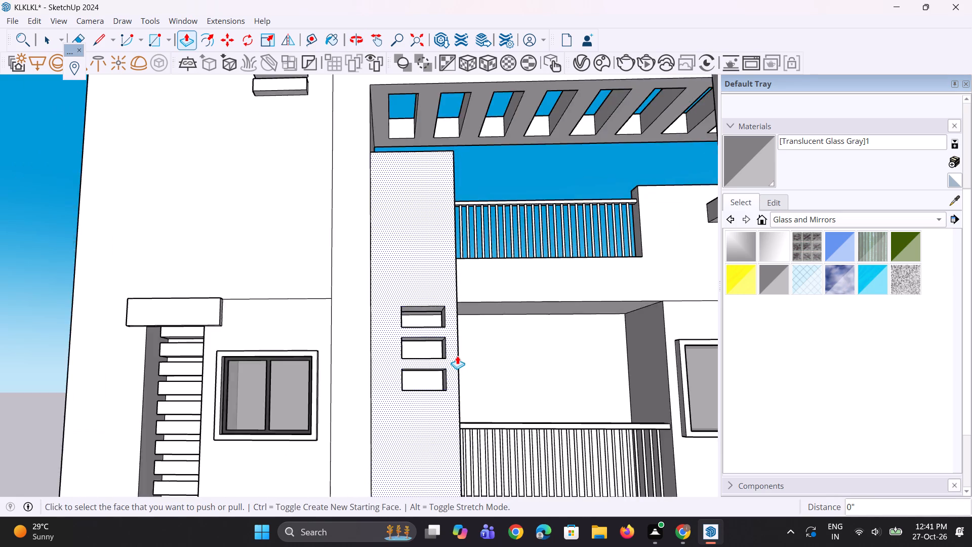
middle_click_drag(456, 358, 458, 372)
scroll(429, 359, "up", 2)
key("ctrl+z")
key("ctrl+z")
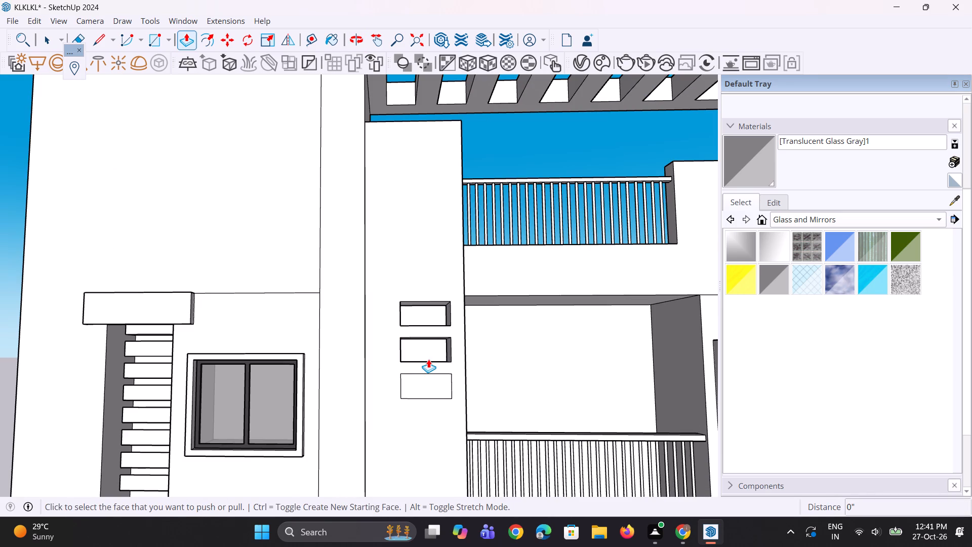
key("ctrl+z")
Offset the outlines of the top and middle rectangles outward by about 2 1/2" to form frame borders.
key("space")
key("space")
left_click(408, 314)
scroll(401, 314, "up", 3)
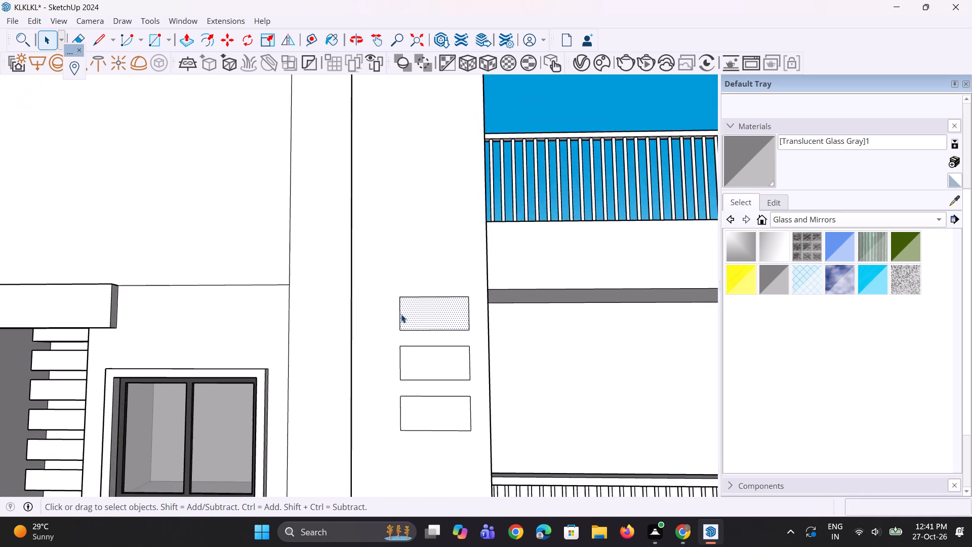
scroll(401, 314, "up", 2)
key("f")
left_click(399, 311)
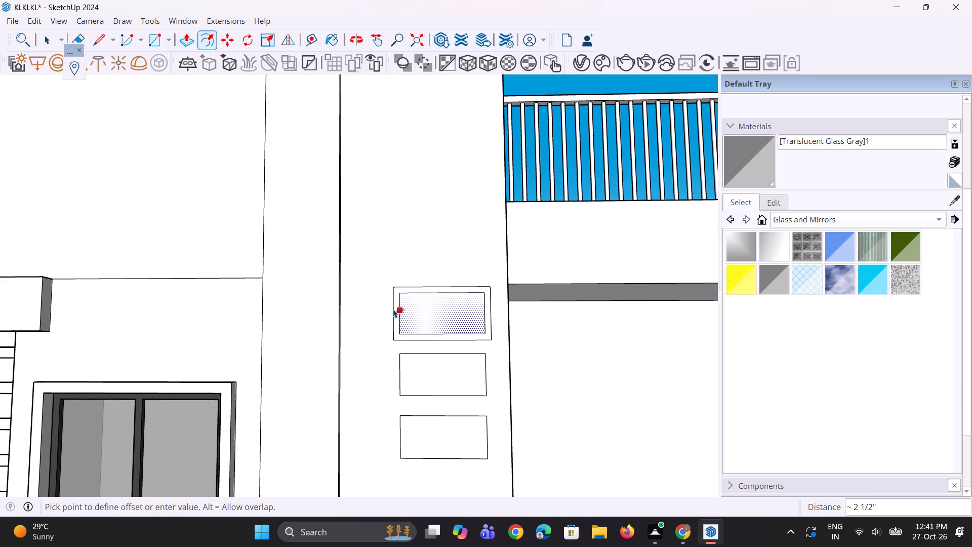
left_click(393, 310)
key("space")
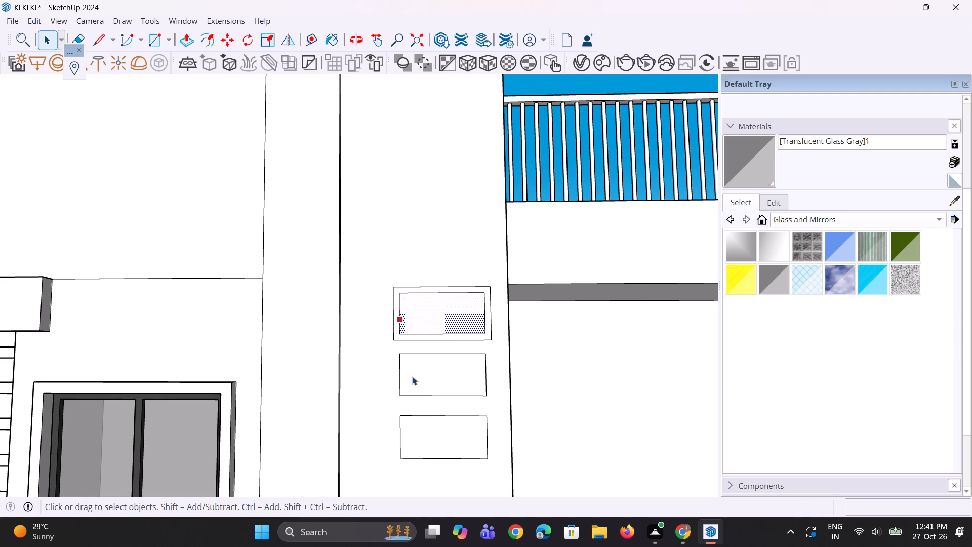
left_click(413, 379)
scroll(407, 380, "up", 3)
key("f")
double_click(398, 384)
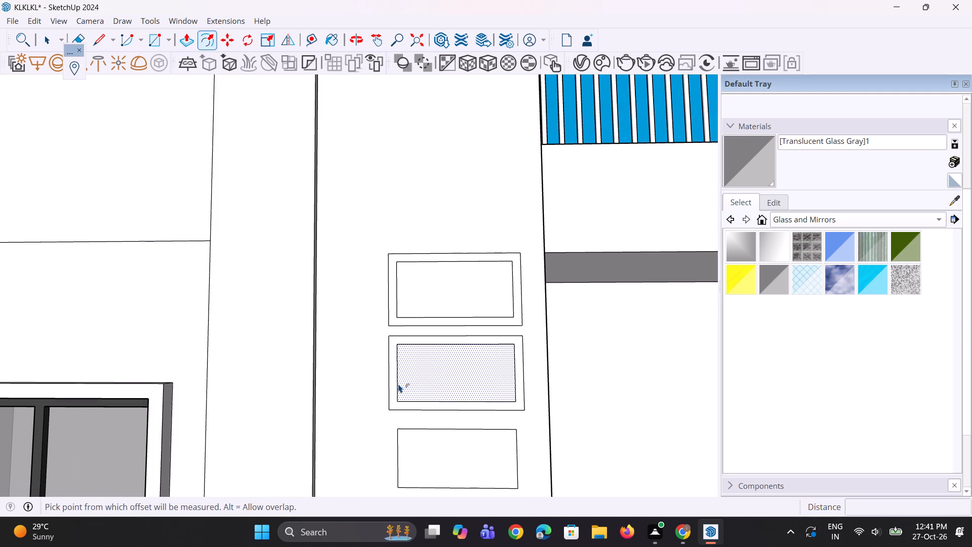
middle_click_drag(409, 373, 415, 368)
Offset the bottom rectangle's outline outward by about 2 5/8" to form a matching frame border.
key("space")
key("space")
left_click(429, 454)
scroll(402, 465, "up", 2)
key("f")
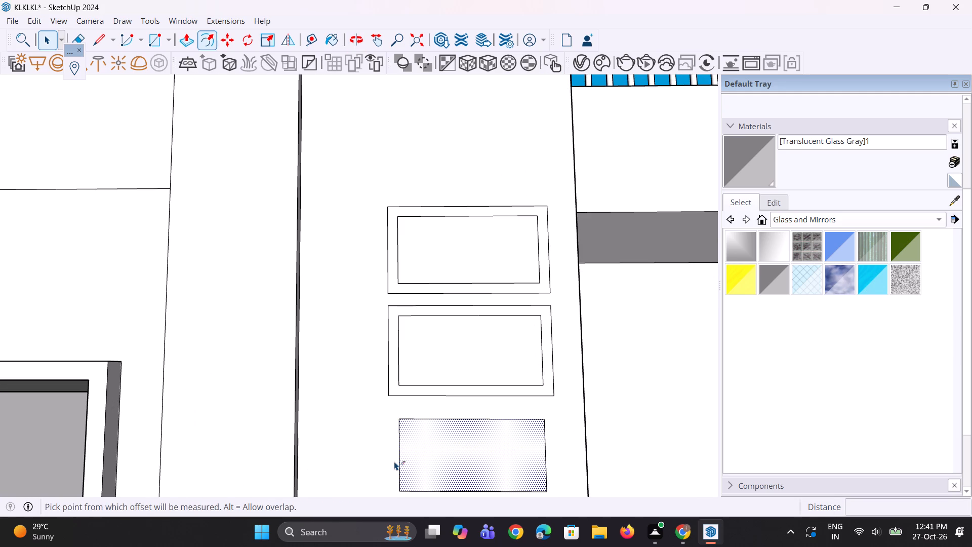
double_click(399, 466)
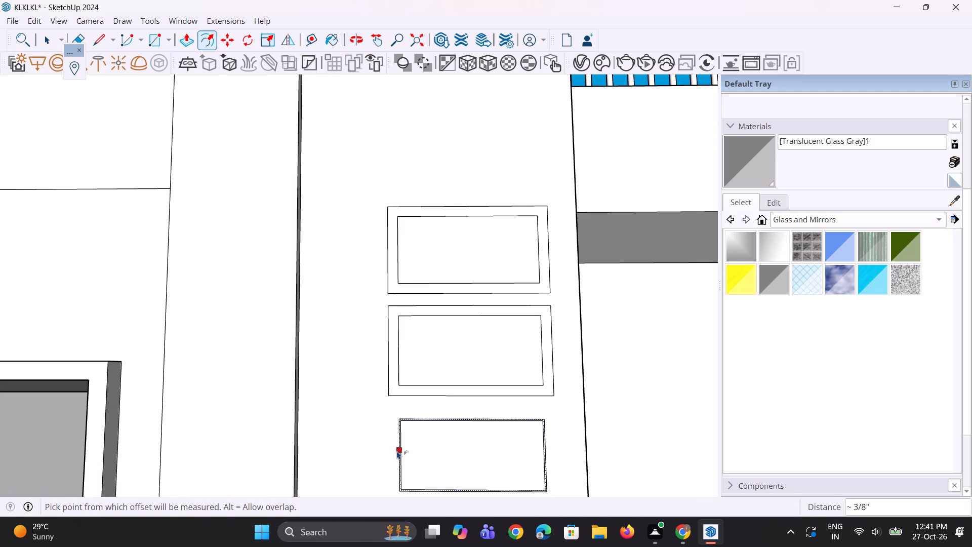
key("ctrl+z")
double_click(404, 460)
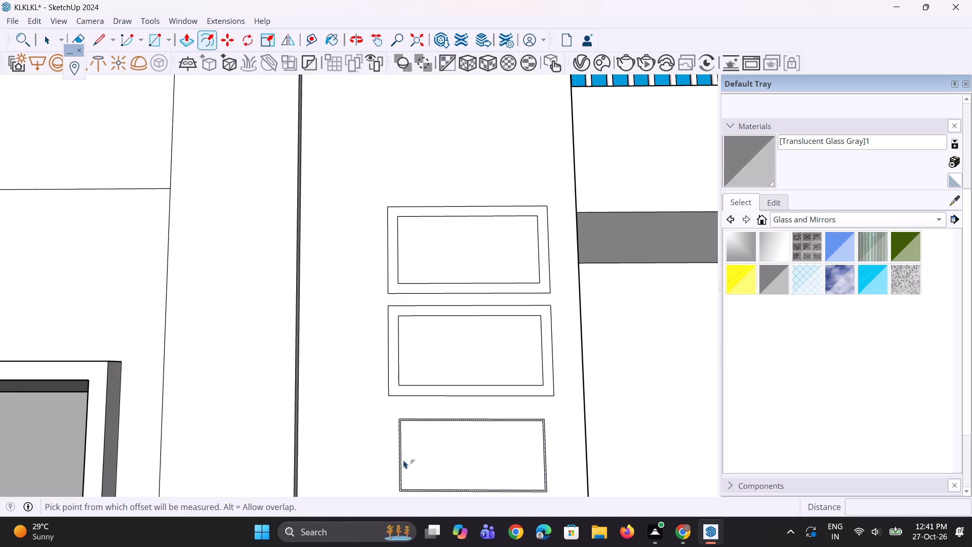
key("ctrl+z")
left_click(397, 454)
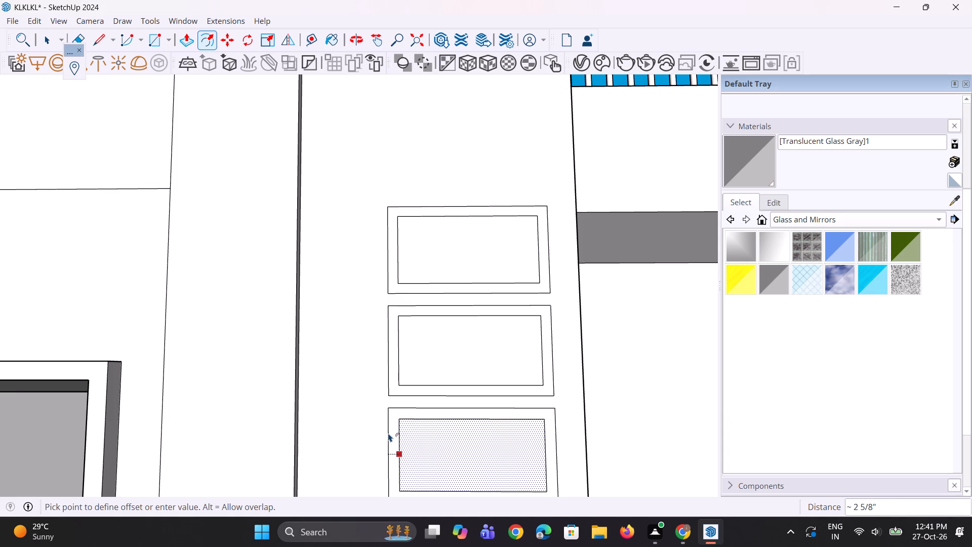
left_click(388, 433)
Push the inner faces of all three framed rectangles back about 2' 11 1/4" to cut openings through the column.
scroll(358, 410, "down", 5)
middle_click_drag(481, 410, 455, 459)
key("space")
key("space")
scroll(421, 456, "up", 2)
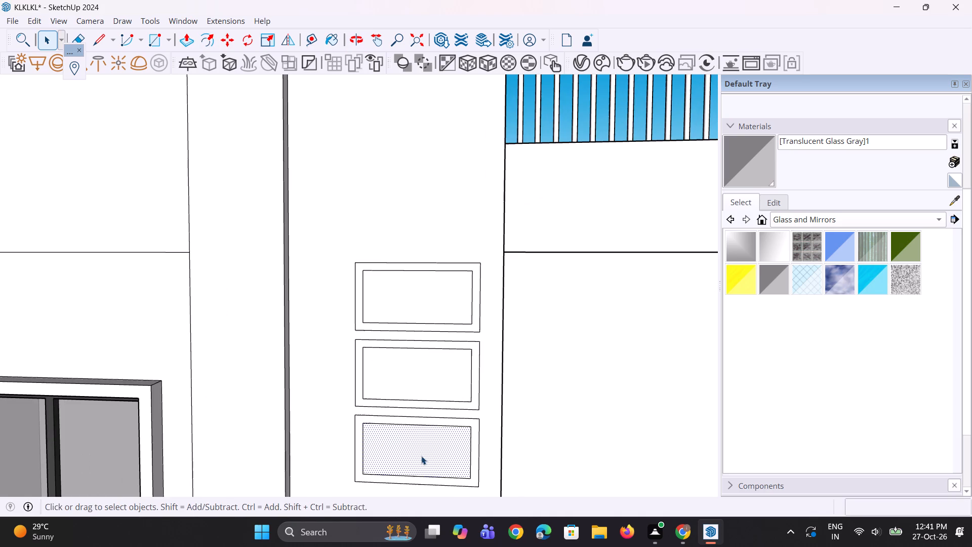
key("p")
left_click(425, 459)
middle_click_drag(511, 406, 449, 406)
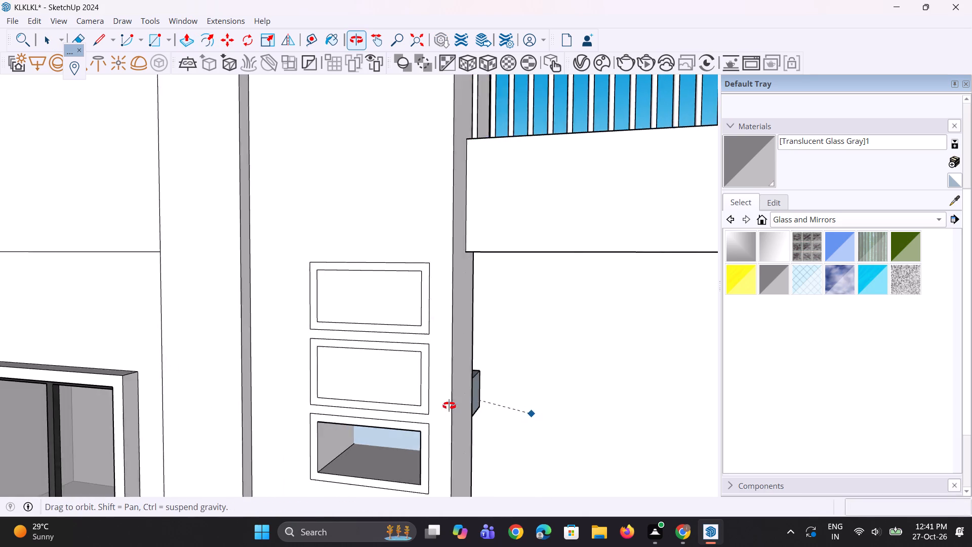
middle_click_drag(449, 406, 441, 409)
left_click(466, 420)
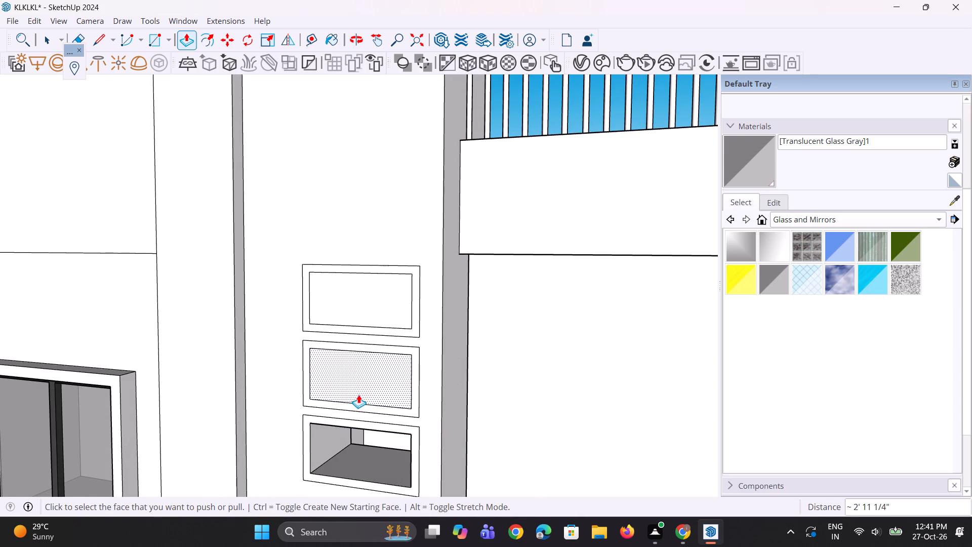
double_click(358, 395)
double_click(378, 319)
Pull the borders of all three framed column openings outward by about 4 5/8" so the frames project from the column face.
middle_click_drag(380, 337, 405, 346)
scroll(416, 339, "up", 2)
middle_click_drag(422, 333, 476, 344)
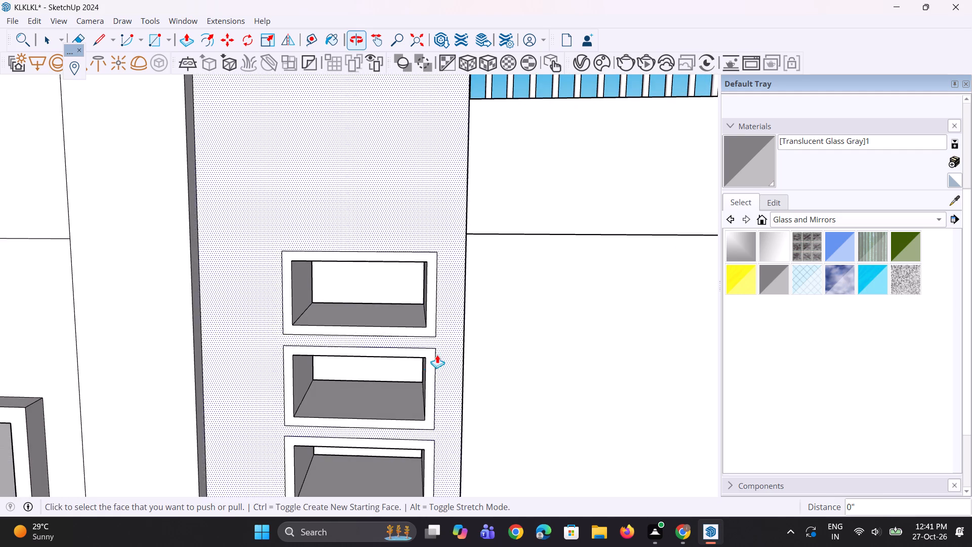
scroll(426, 357, "up", 1)
left_click(432, 330)
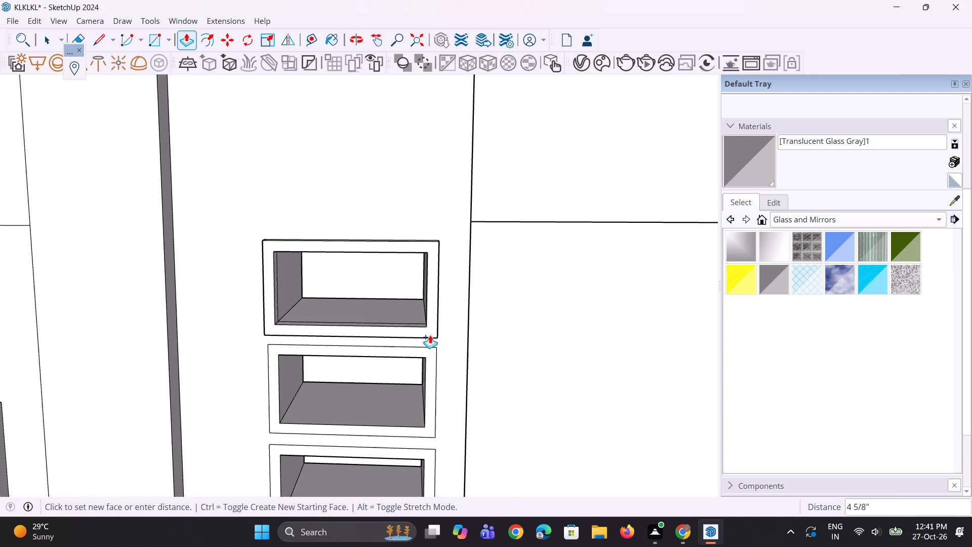
left_click(430, 332)
middle_click_drag(436, 331, 368, 324)
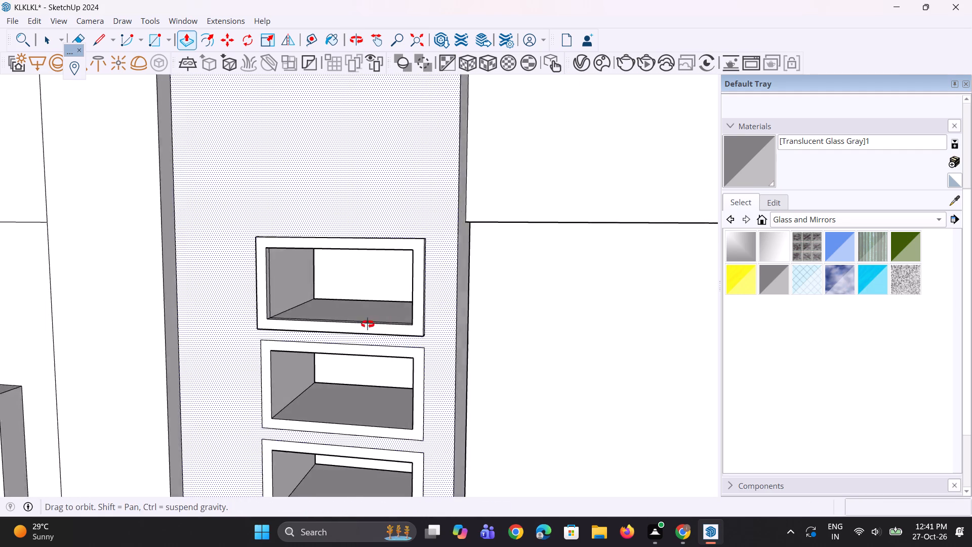
middle_click_drag(368, 324, 277, 321)
scroll(336, 377, "up", 2)
double_click(387, 405)
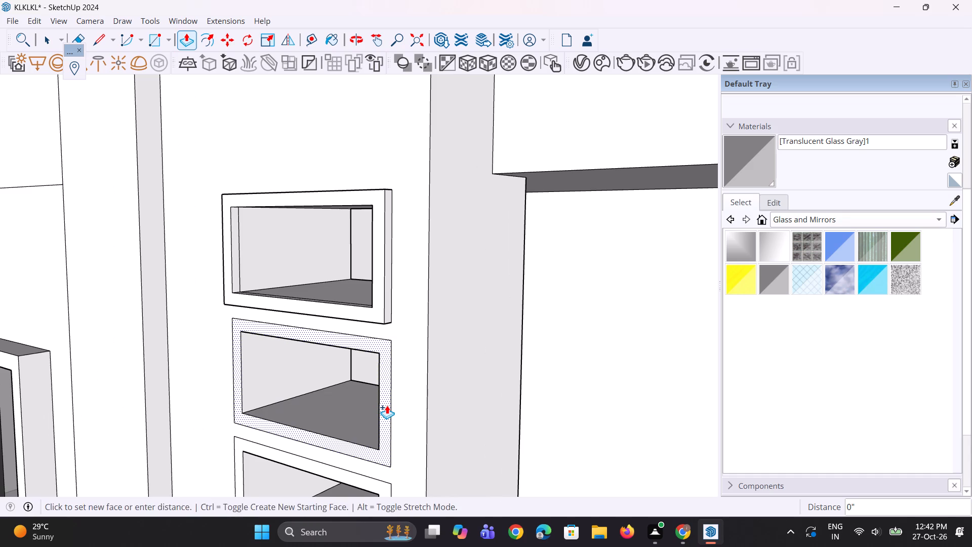
scroll(306, 289, "down", 8)
scroll(318, 423, "up", 3)
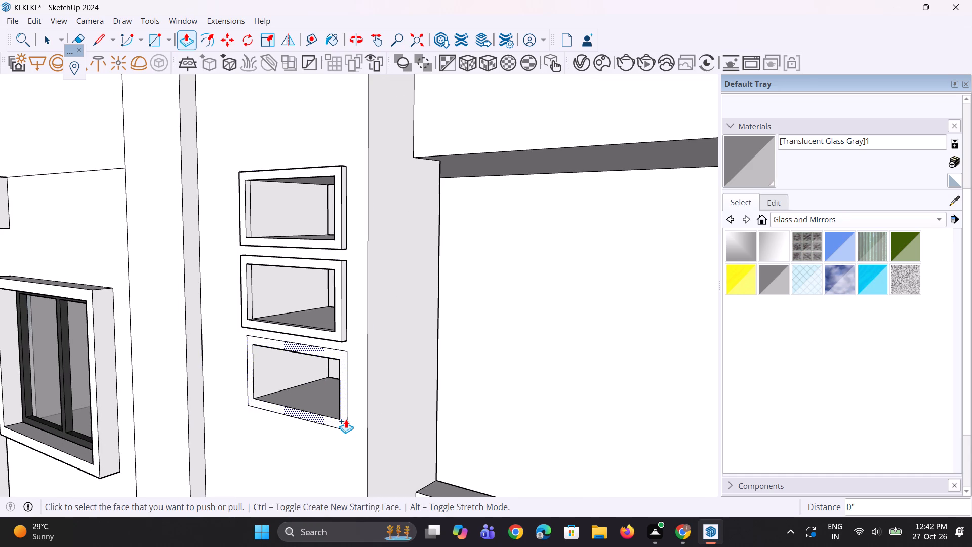
double_click(346, 419)
Examine the projecting frames on the column, then the facade down to the lowest balcony and wide window.
middle_click_drag(284, 419, 214, 429)
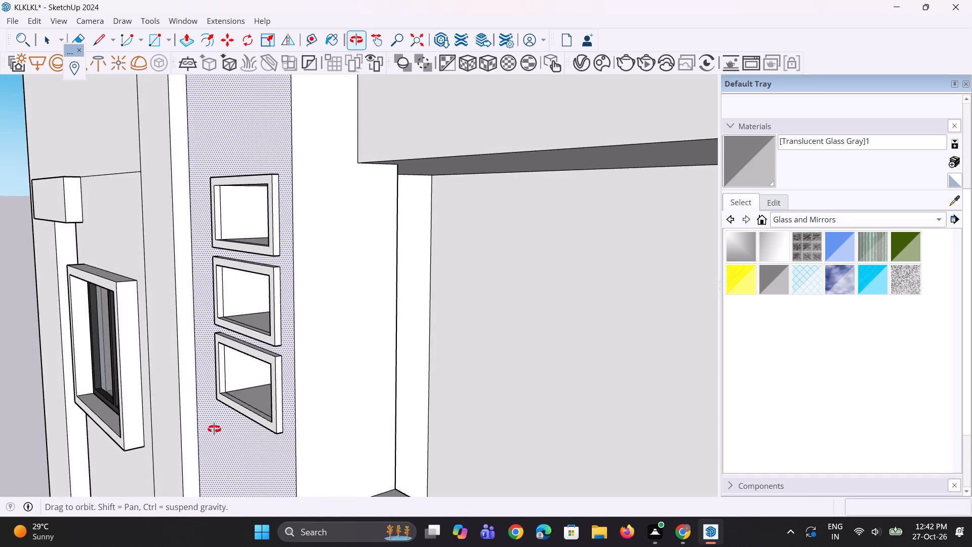
middle_click_drag(214, 429, 263, 430)
scroll(272, 391, "up", 2)
scroll(340, 369, "up", 2)
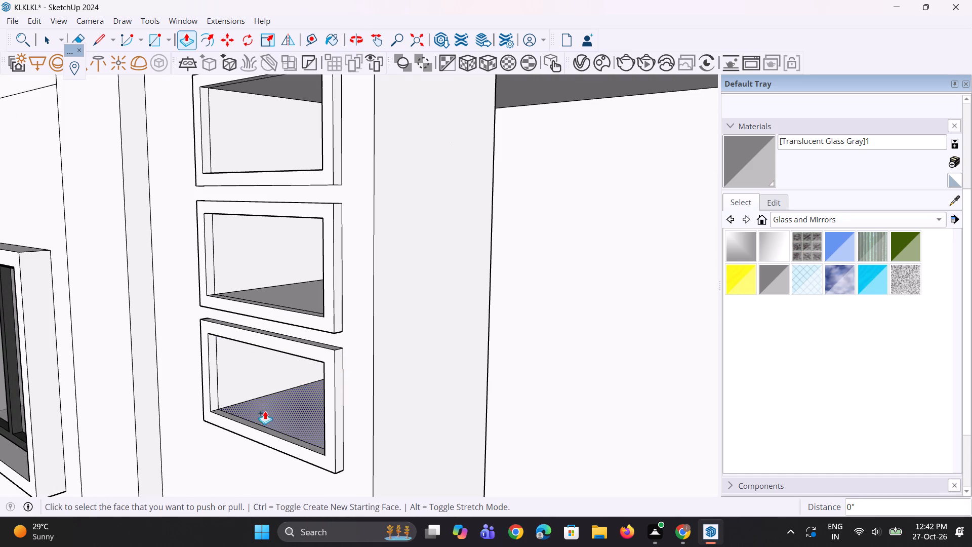
middle_click_drag(276, 418, 368, 408)
scroll(256, 402, "down", 4)
middle_click_drag(249, 405, 394, 368)
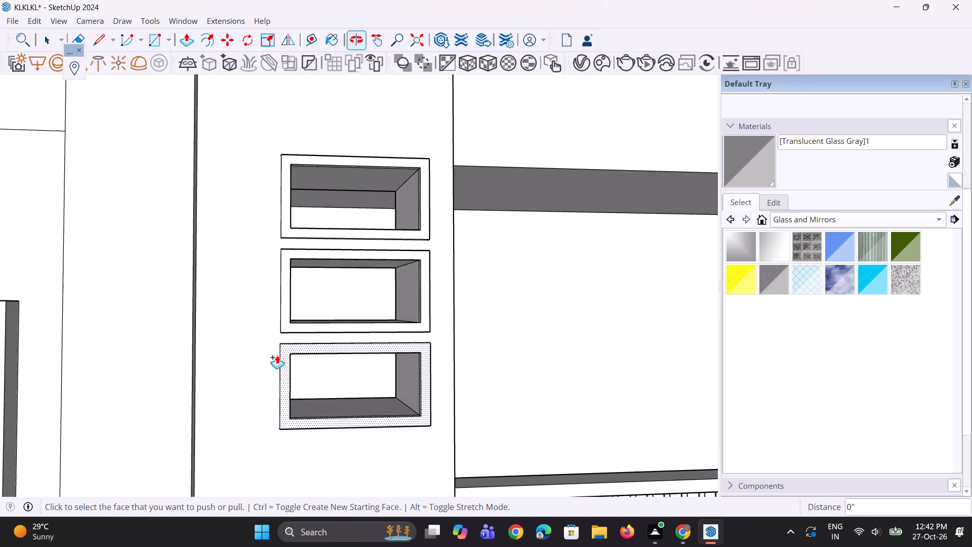
scroll(276, 355, "down", 8)
middle_click_drag(306, 392, 285, 390)
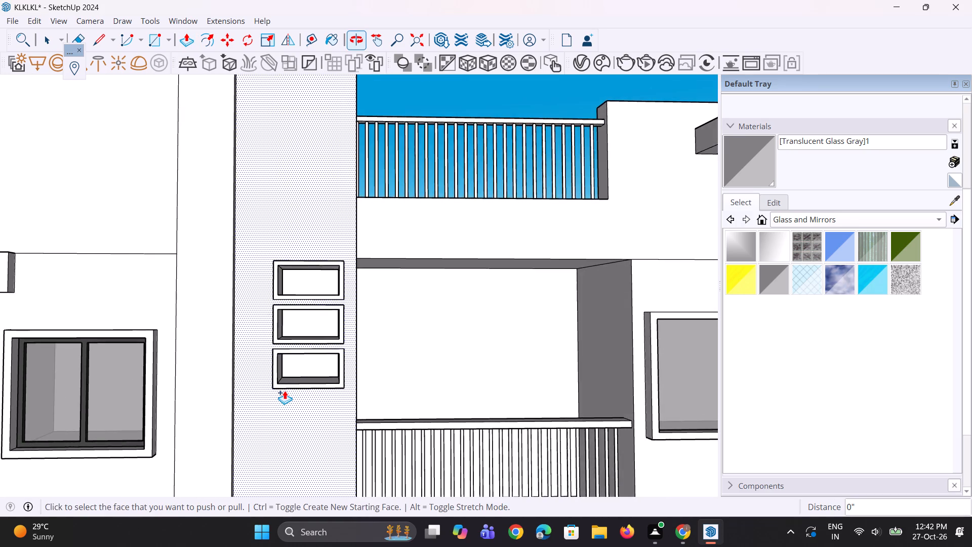
scroll(284, 390, "down", 4)
middle_click_drag(297, 389, 281, 390)
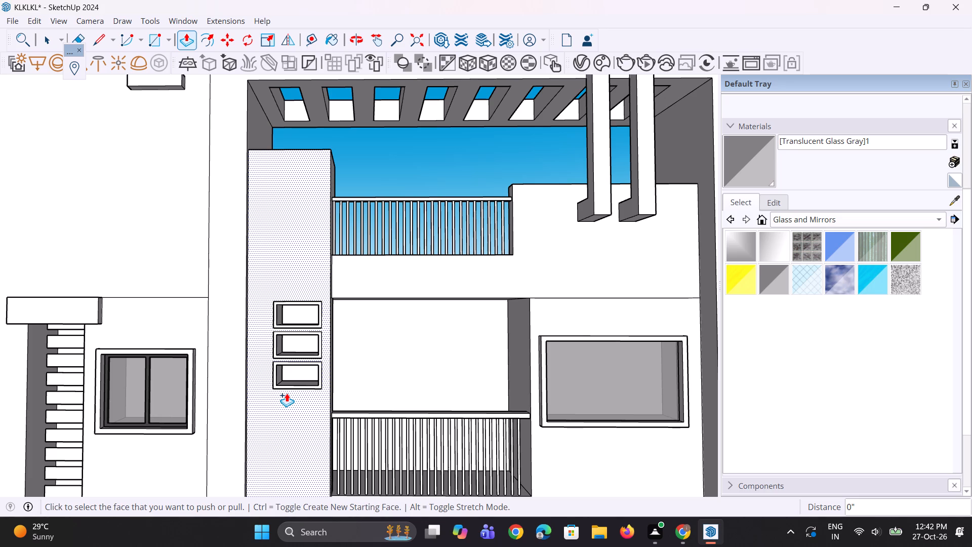
scroll(171, 237, "down", 2)
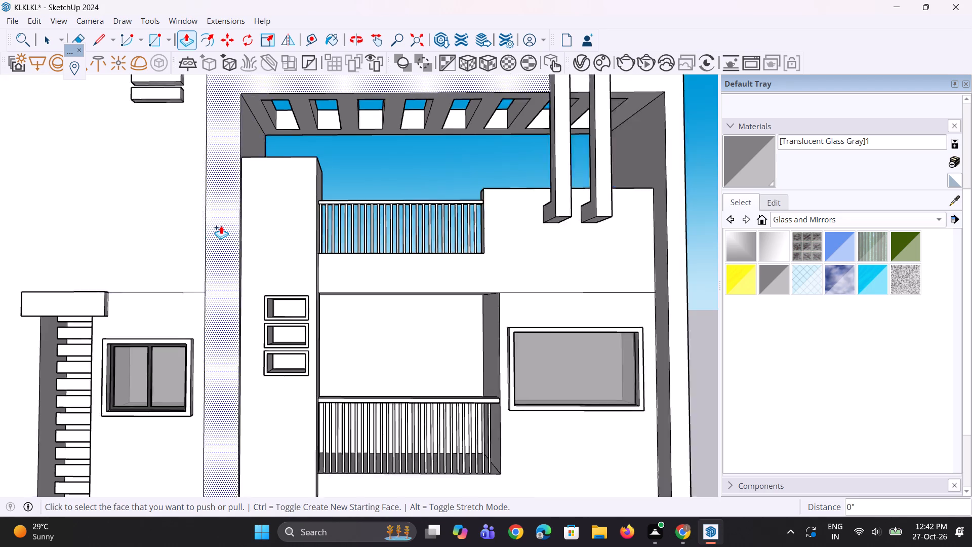
scroll(221, 225, "down", 1)
scroll(276, 159, "down", 11)
scroll(341, 446, "up", 3)
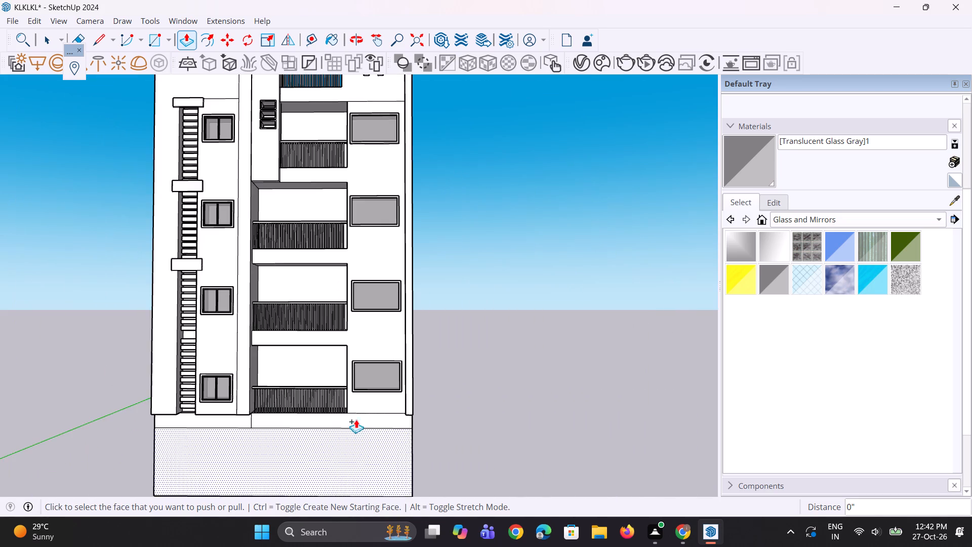
scroll(368, 387, "up", 8)
middle_click_drag(369, 396, 454, 403)
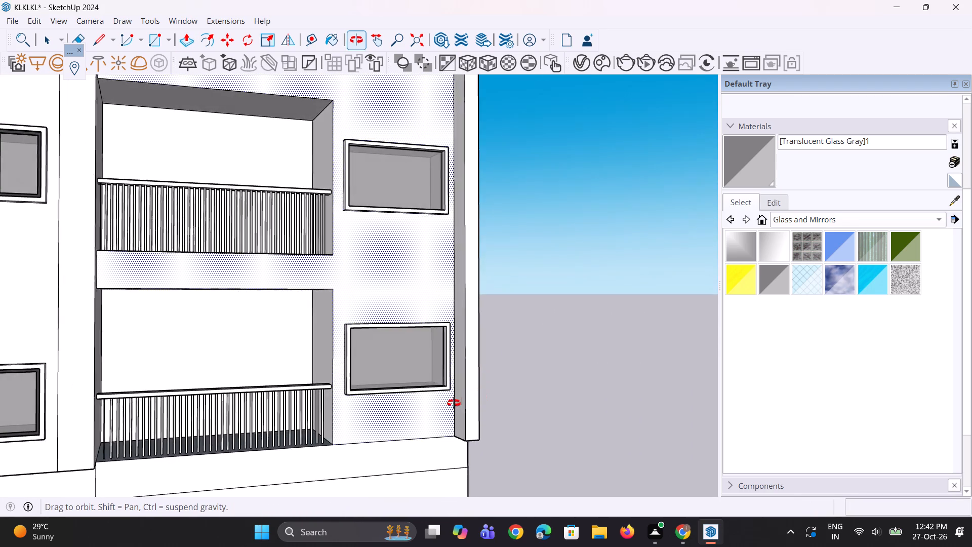
middle_click_drag(454, 403, 436, 403)
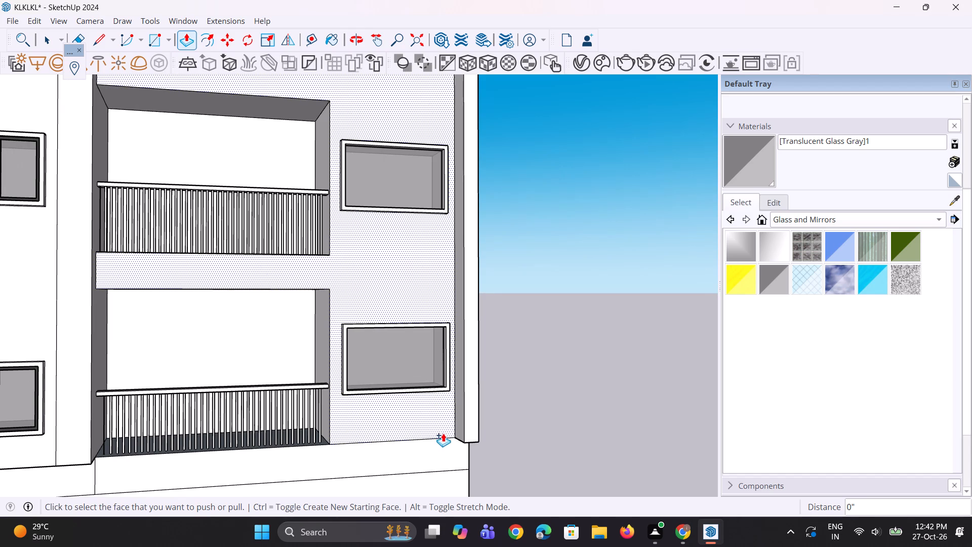
scroll(443, 434, "up", 3)
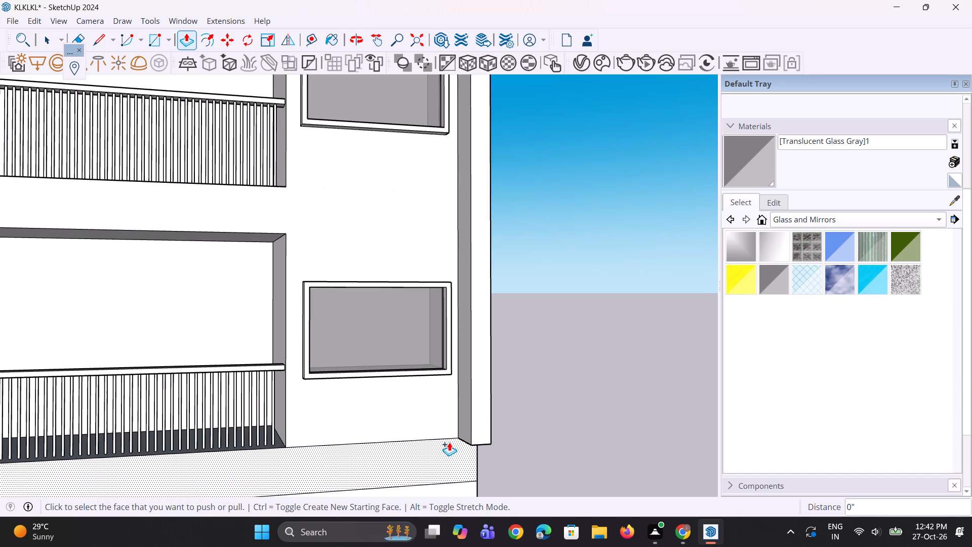
scroll(448, 439, "down", 3)
middle_click_drag(436, 413, 374, 397)
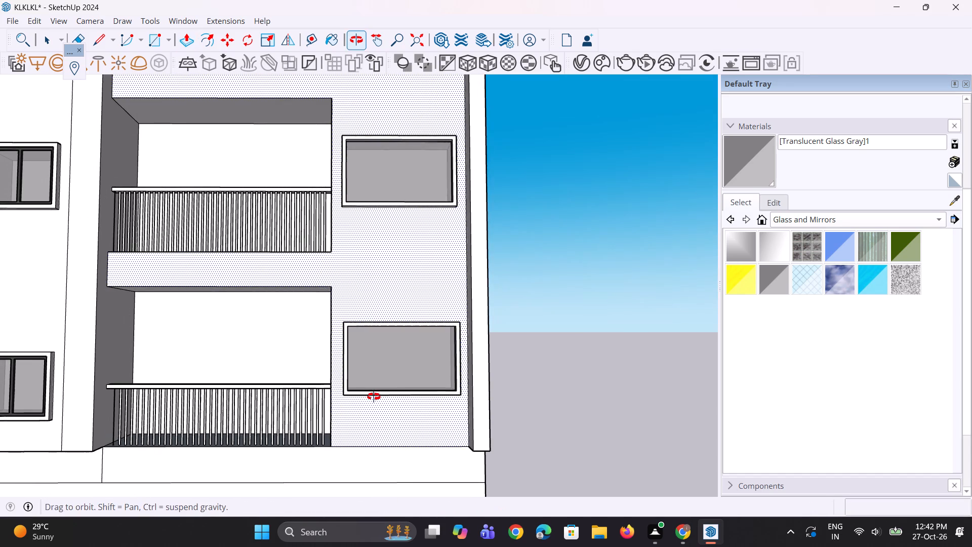
middle_click_drag(374, 397, 374, 397)
scroll(375, 401, "up", 3)
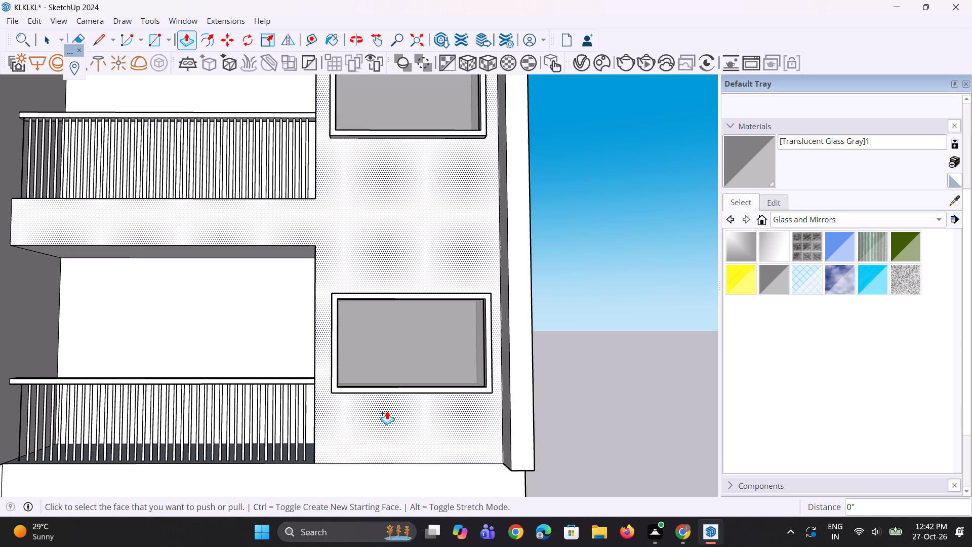
scroll(392, 413, "up", 1)
scroll(393, 413, "down", 6)
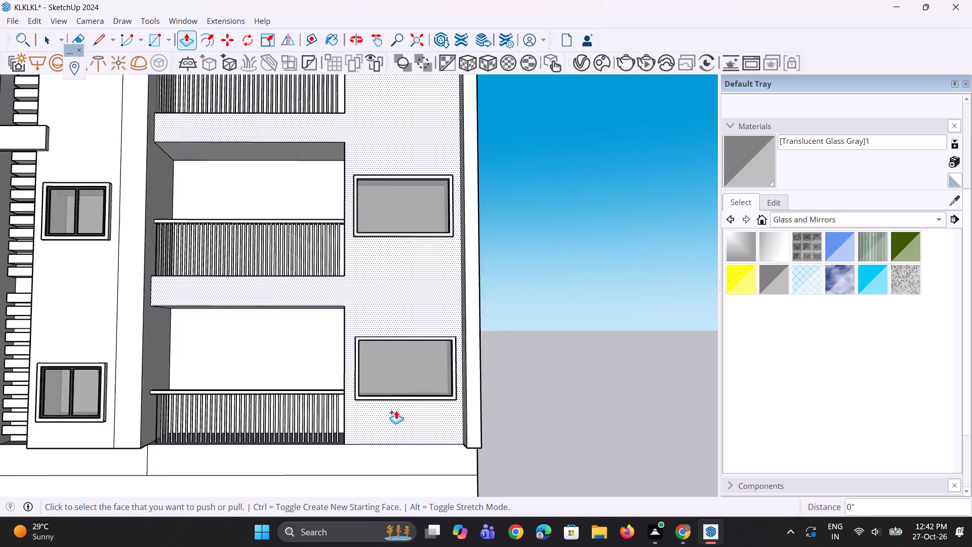
Move the glass pane of the lowest wide window out of its opening into the empty space beside the building.
scroll(396, 410, "down", 6)
key("space")
left_click(413, 397)
scroll(397, 395, "up", 2)
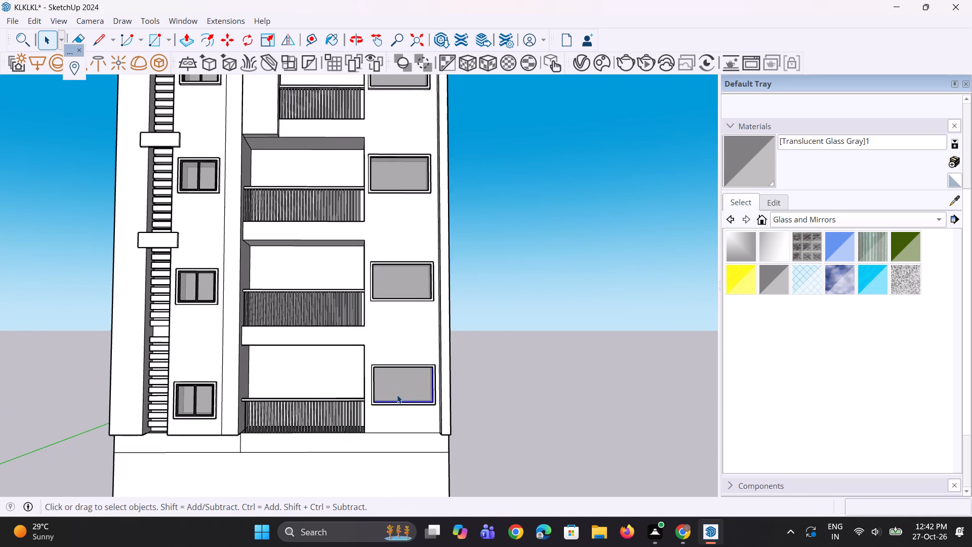
key("m")
left_click(394, 393)
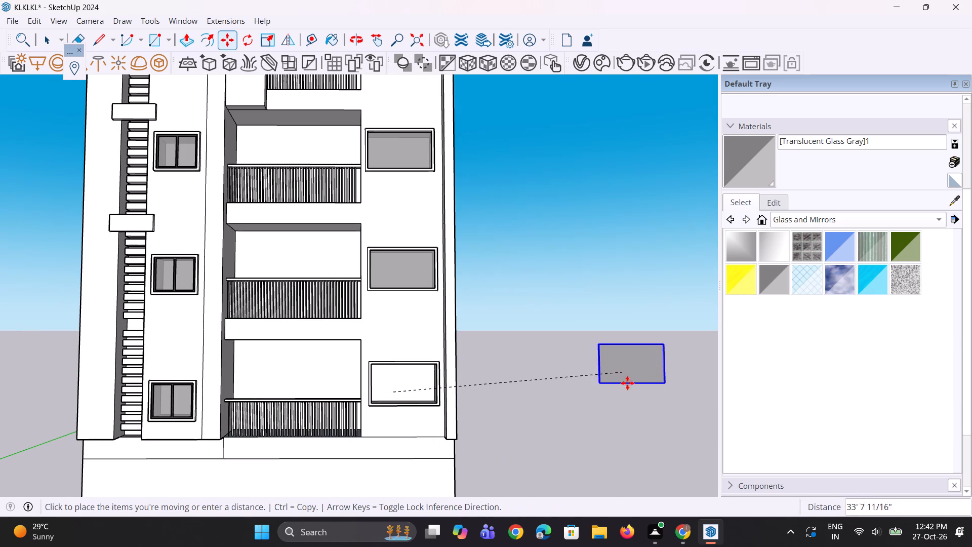
left_click(632, 396)
Pull the recessed back face of the emptied lowest window forward 2' 8 5/16" to fill the recess flush with the wall.
key("space")
scroll(390, 401, "up", 5)
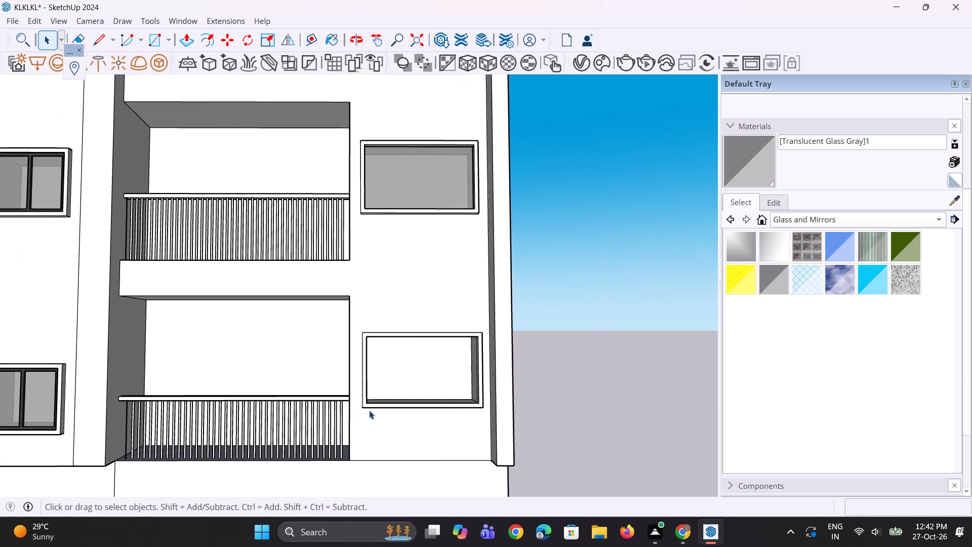
middle_click_drag(351, 426, 272, 439)
scroll(399, 390, "up", 3)
scroll(360, 400, "up", 1)
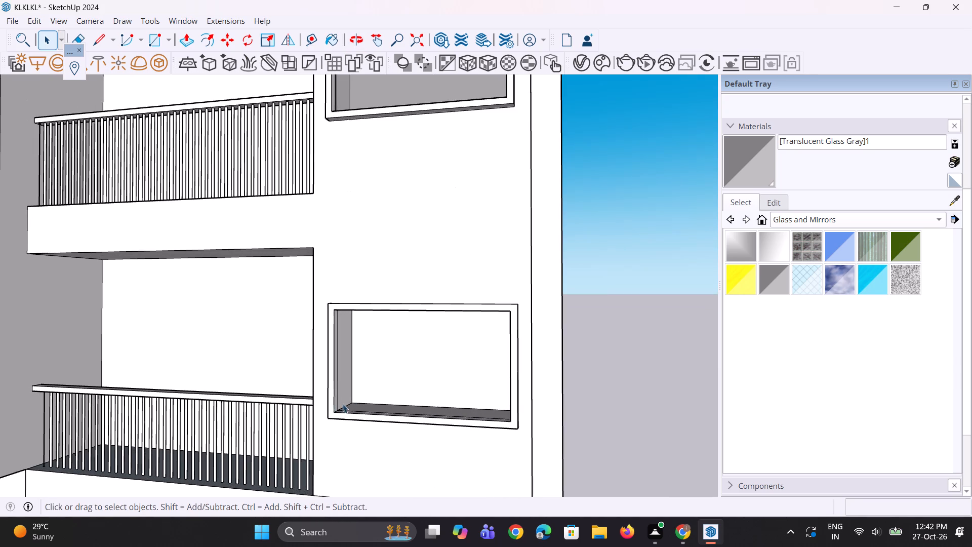
scroll(364, 408, "down", 3)
middle_click_drag(363, 407, 533, 401)
key("p")
left_click(456, 387)
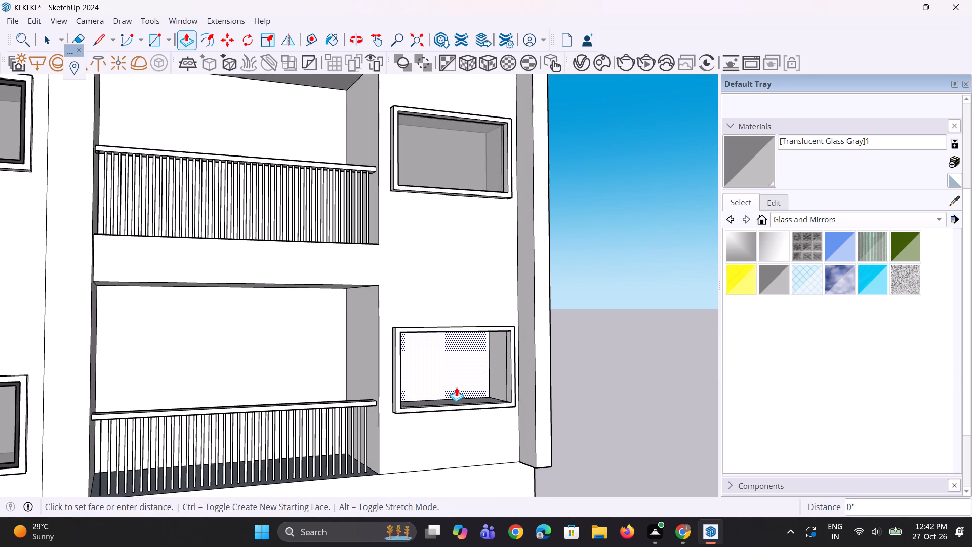
left_click(473, 426)
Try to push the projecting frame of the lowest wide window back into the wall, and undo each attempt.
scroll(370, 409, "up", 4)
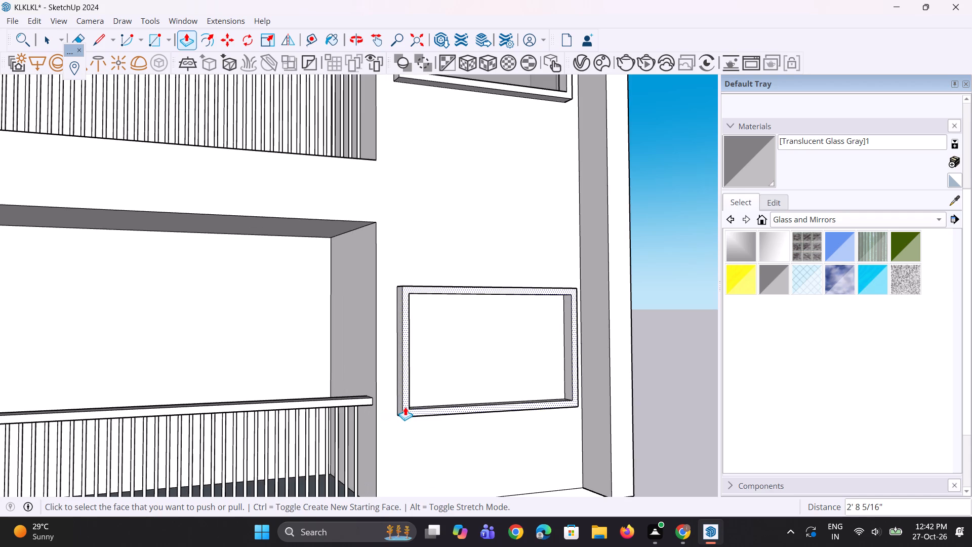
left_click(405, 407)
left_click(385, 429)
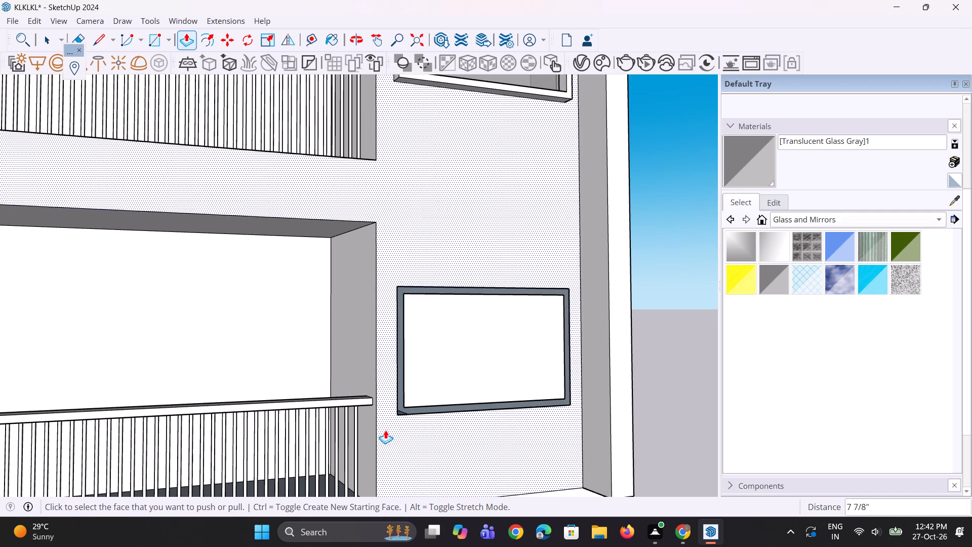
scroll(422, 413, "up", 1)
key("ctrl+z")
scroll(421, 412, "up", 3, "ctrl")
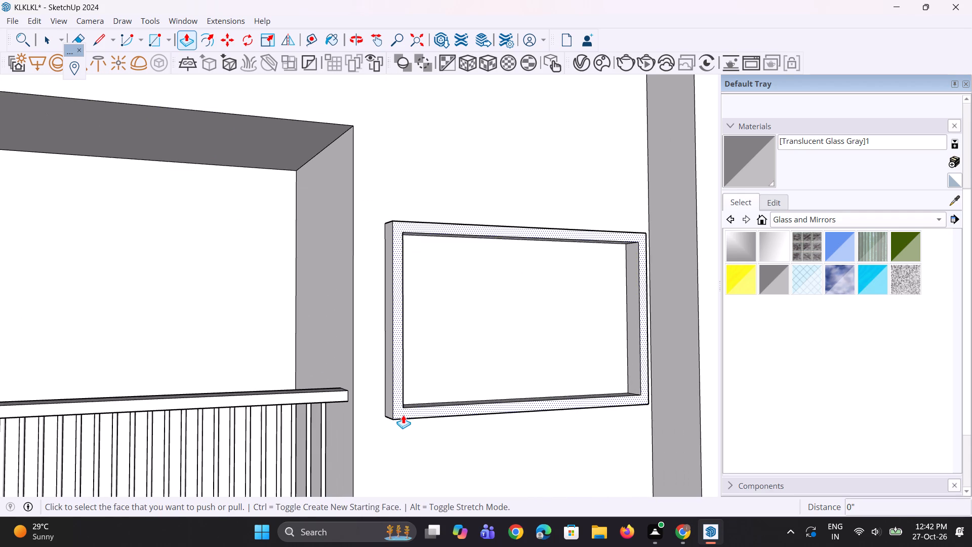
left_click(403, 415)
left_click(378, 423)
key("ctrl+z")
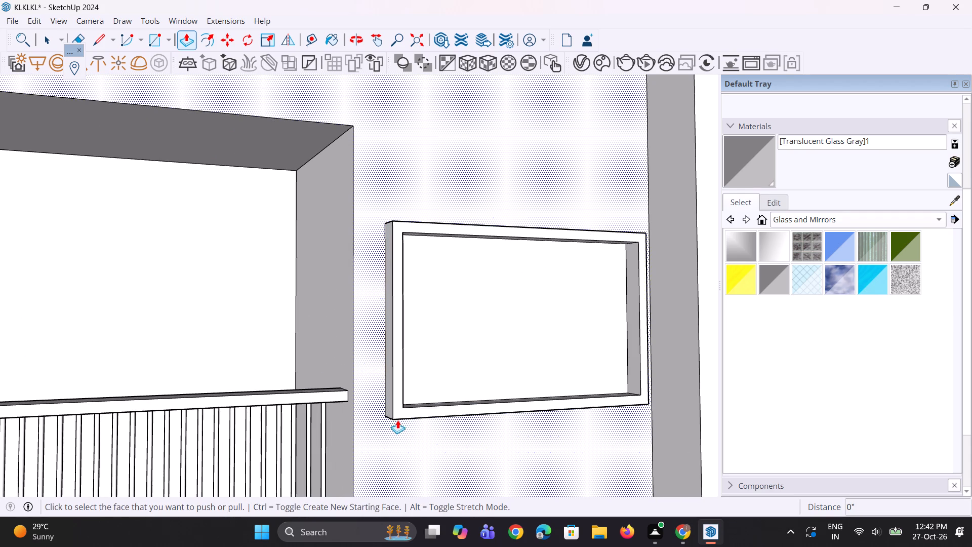
Push the lowest wide window's frame back 7 7/8" so it lies flush with the wall.
left_click(398, 416)
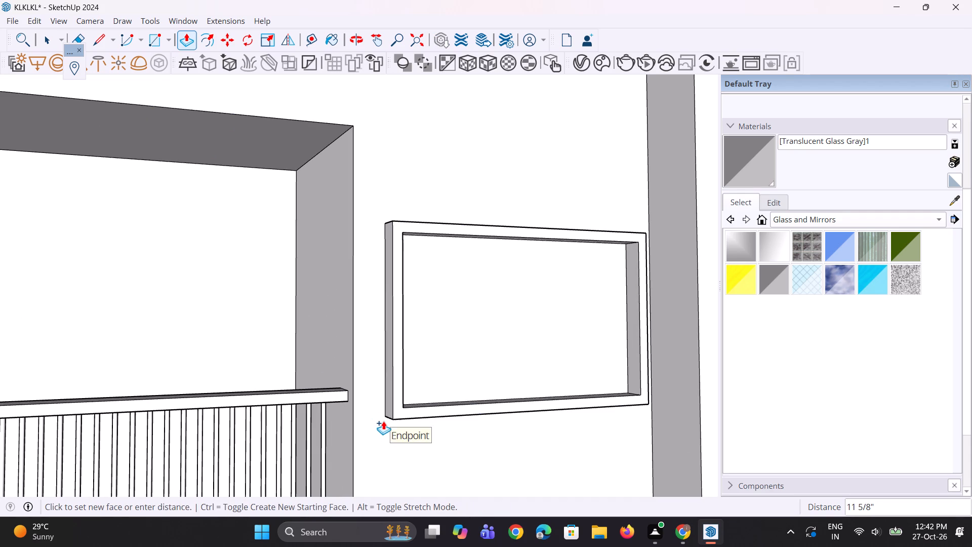
left_click(384, 416)
left_click(422, 414)
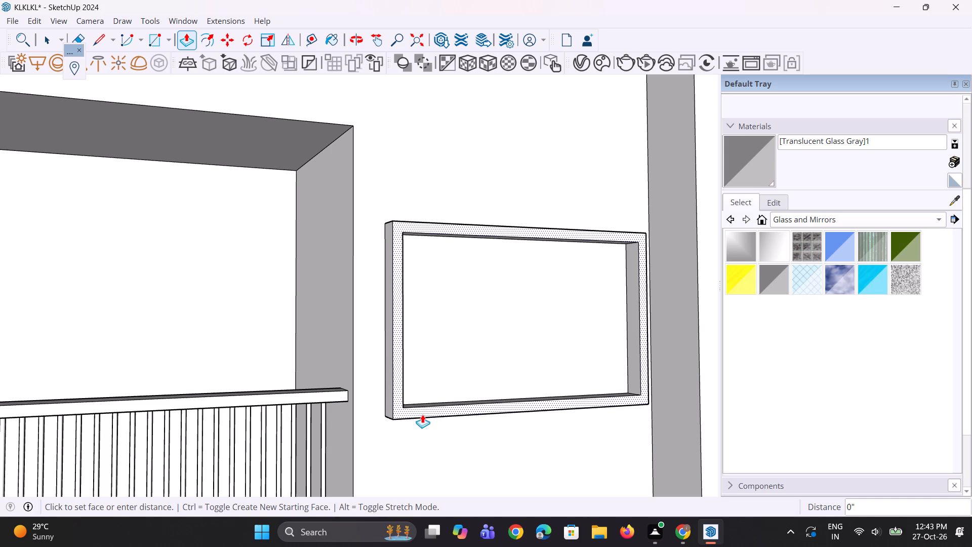
left_click(389, 414)
Erase the inner and outer outlines left by the lowest wide window to leave a plain wall.
middle_click_drag(431, 397, 397, 397)
scroll(391, 393, "down", 4)
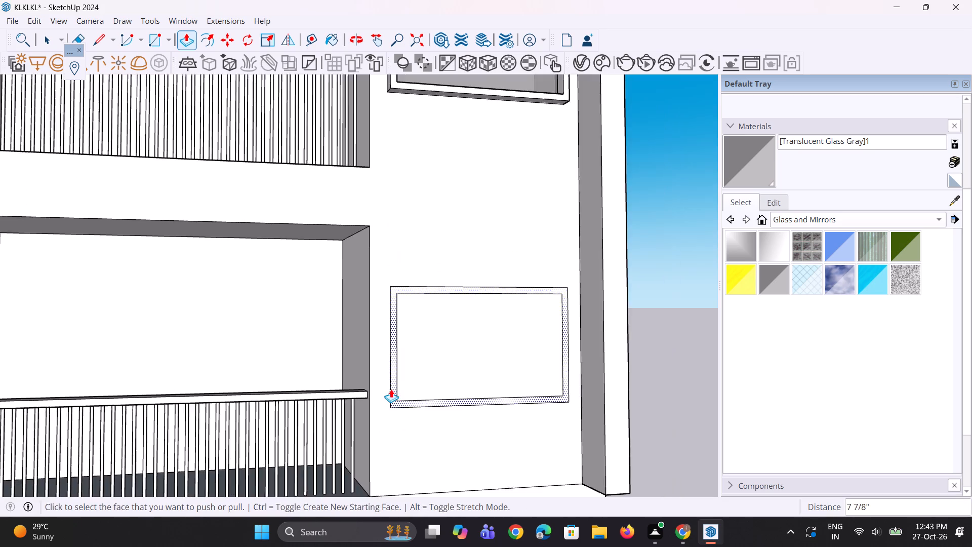
scroll(391, 389, "down", 5)
key("e")
left_click_drag(407, 311, 394, 398)
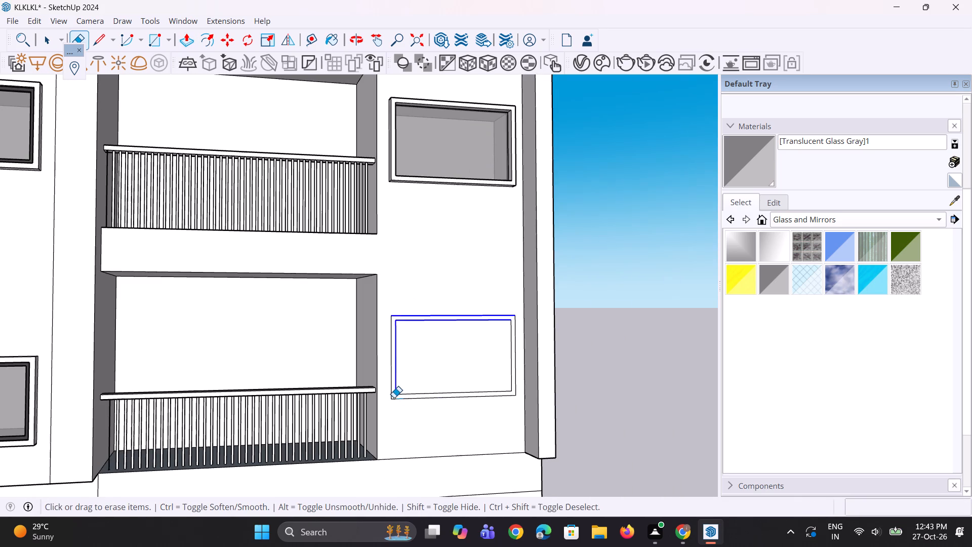
left_click_drag(394, 398, 394, 399)
left_click_drag(389, 374, 394, 378)
left_click_drag(398, 387, 408, 398)
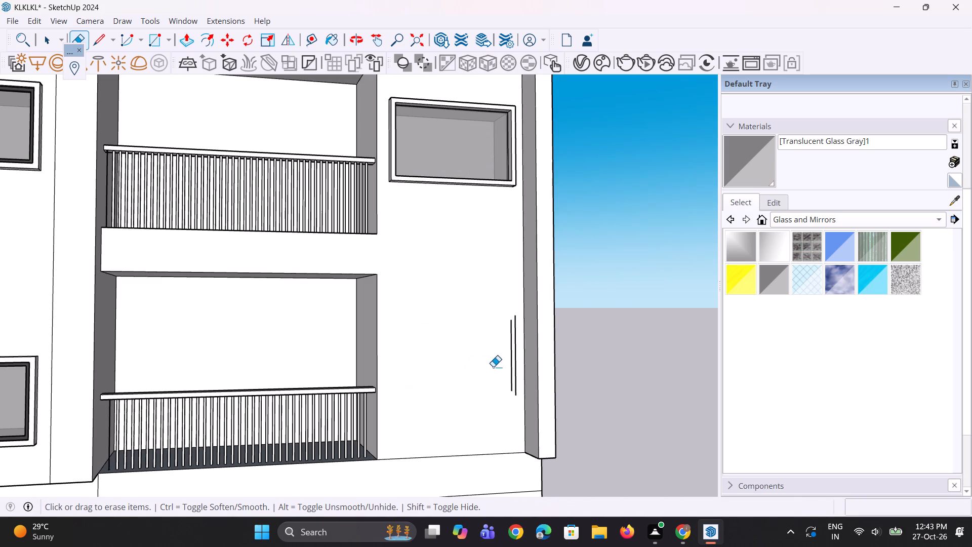
left_click_drag(510, 365, 515, 369)
Draw a horizontal line about 12' 3/4" long across the lowest wall, from the balcony opening's upper corner to the side pier.
middle_click_drag(403, 353, 421, 388)
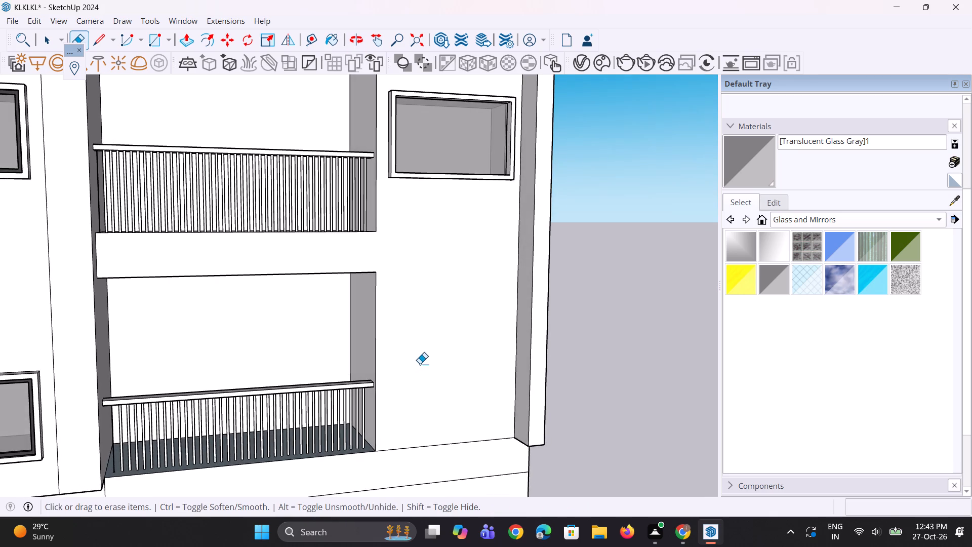
scroll(426, 362, "up", 2)
key("l")
scroll(414, 293, "up", 1)
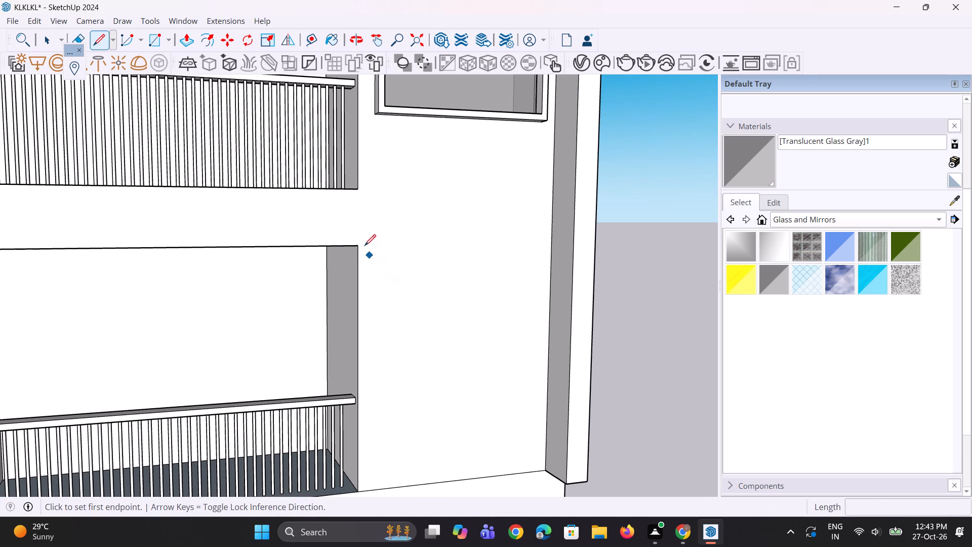
left_click(358, 243)
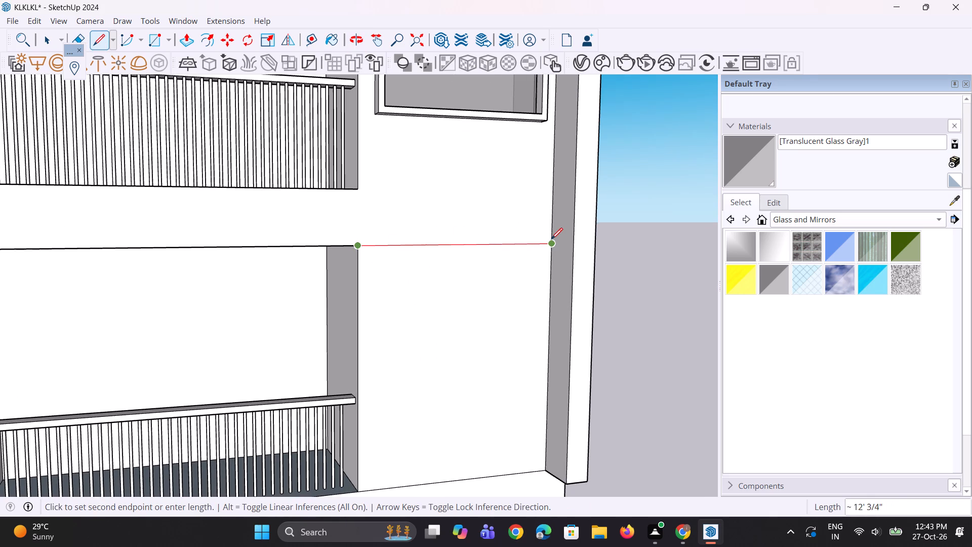
left_click(552, 243)
Push the wall panel below the line back 6 1/4" and pull it forward flush with the wall above.
middle_click_drag(525, 330, 560, 340)
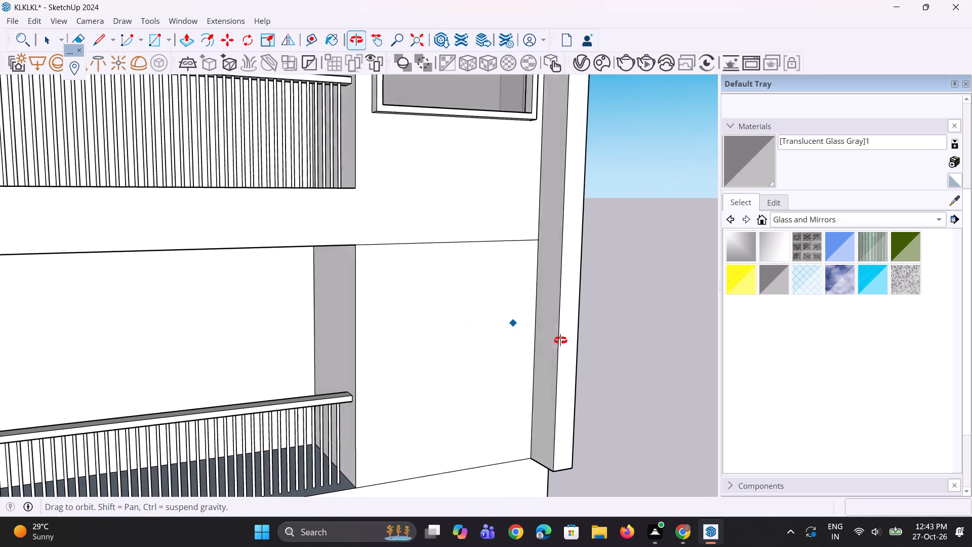
middle_click_drag(560, 340, 562, 341)
scroll(528, 341, "up", 4)
scroll(502, 341, "down", 2)
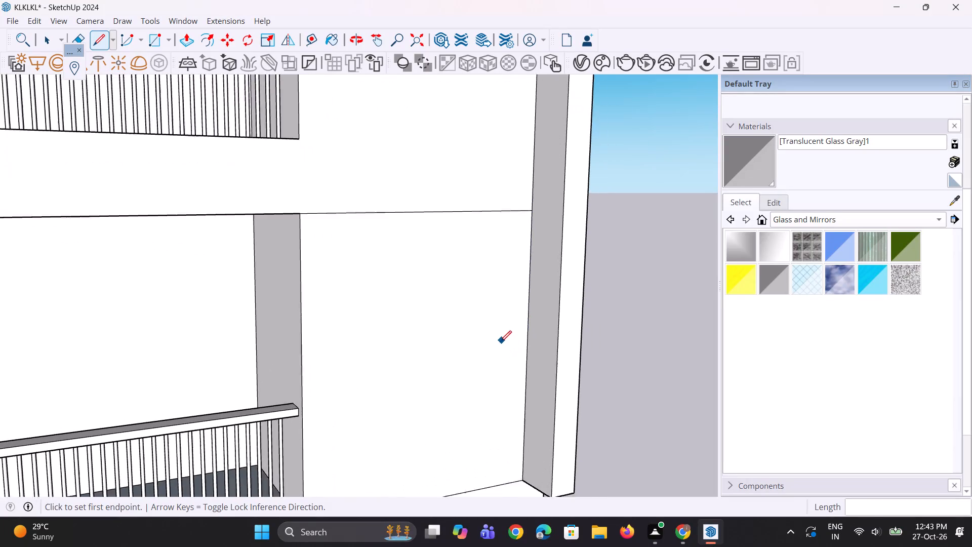
scroll(500, 342, "down", 2)
key("p")
left_click(440, 373)
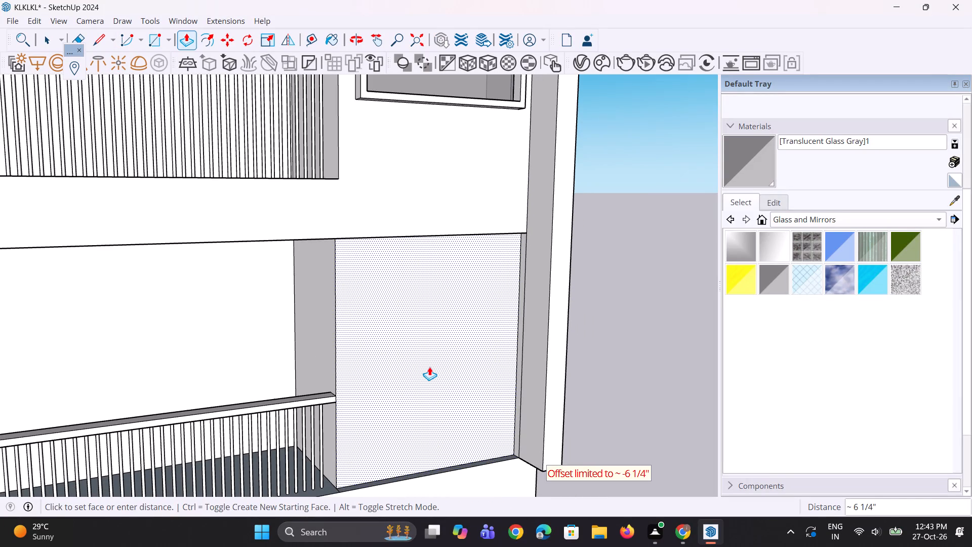
left_click(429, 367)
left_click(428, 373)
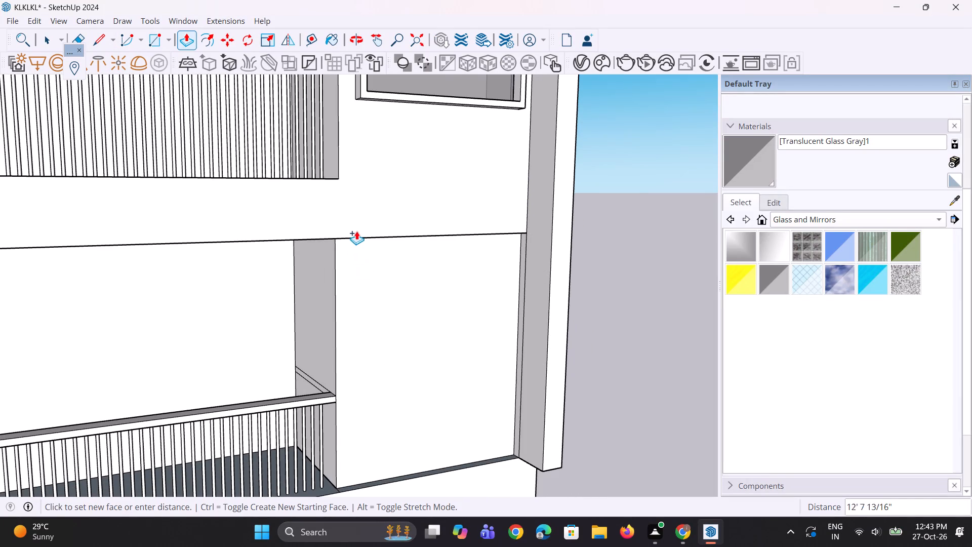
left_click(355, 188)
Erase the two short leftover edges on the wall's side strip at the end of the balcony handrail.
middle_click_drag(370, 312, 385, 323)
scroll(390, 356, "up", 2)
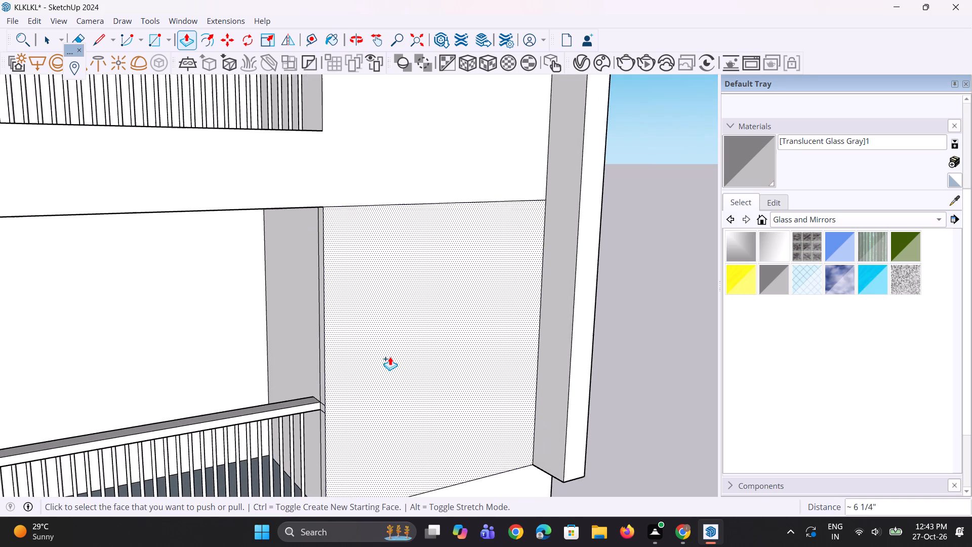
scroll(320, 438, "up", 1)
middle_click_drag(325, 438, 357, 424)
scroll(321, 431, "up", 6)
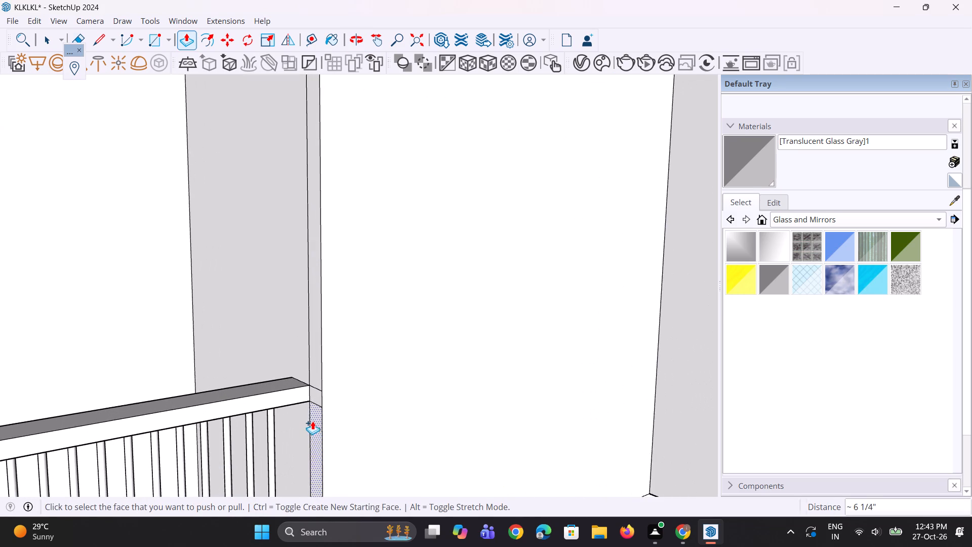
key("e")
scroll(311, 420, "up", 1)
left_click_drag(319, 385, 322, 402)
key("Escape")
scroll(319, 401, "up", 2)
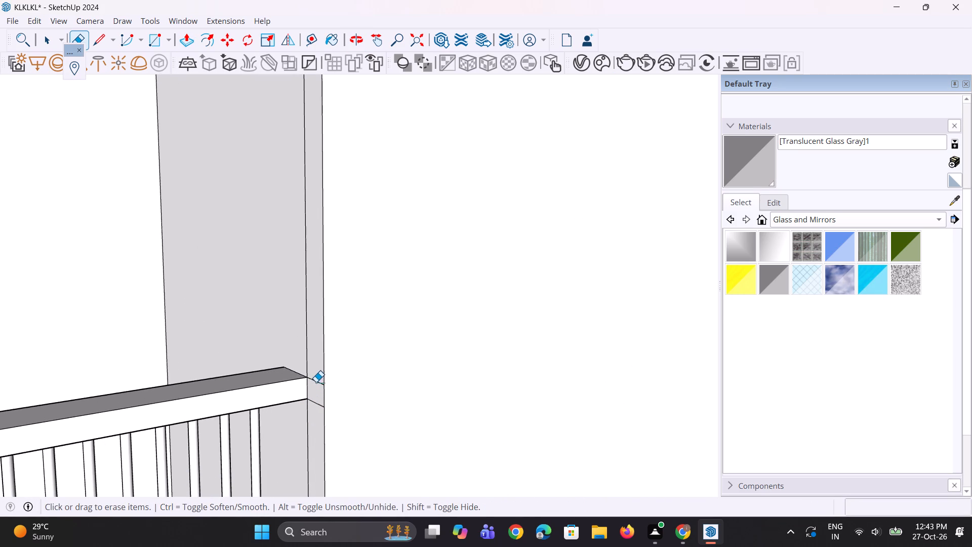
left_click_drag(316, 381, 316, 390)
left_click_drag(315, 399, 315, 407)
scroll(325, 350, "down", 5)
scroll(448, 356, "up", 1)
middle_click_drag(434, 356, 361, 356)
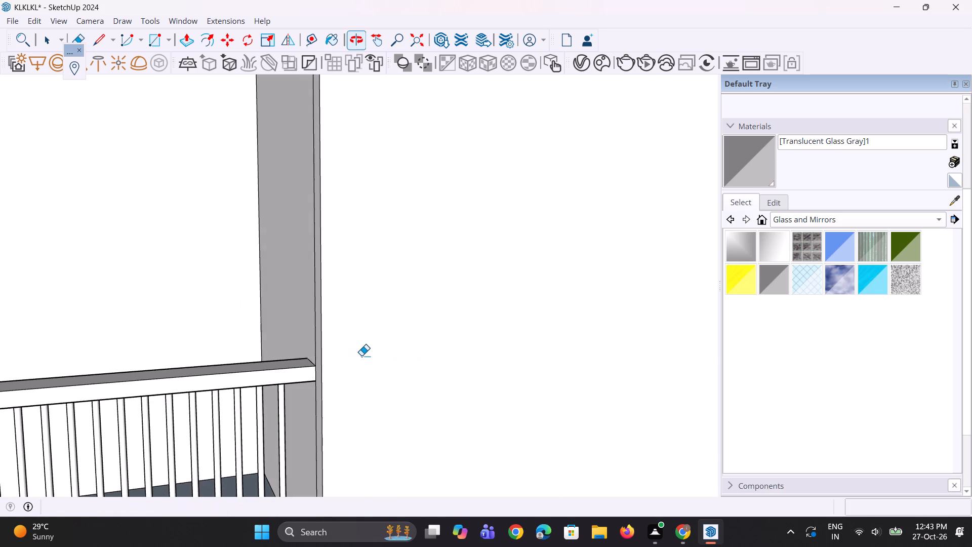
key("space")
Draw a small rectangle about 3' wide by 8 3/4" high on the wall panel beside the balcony railing.
scroll(361, 376, "down", 4)
middle_click_drag(386, 368, 386, 345)
scroll(417, 265, "down", 4)
middle_click_drag(398, 299, 399, 302)
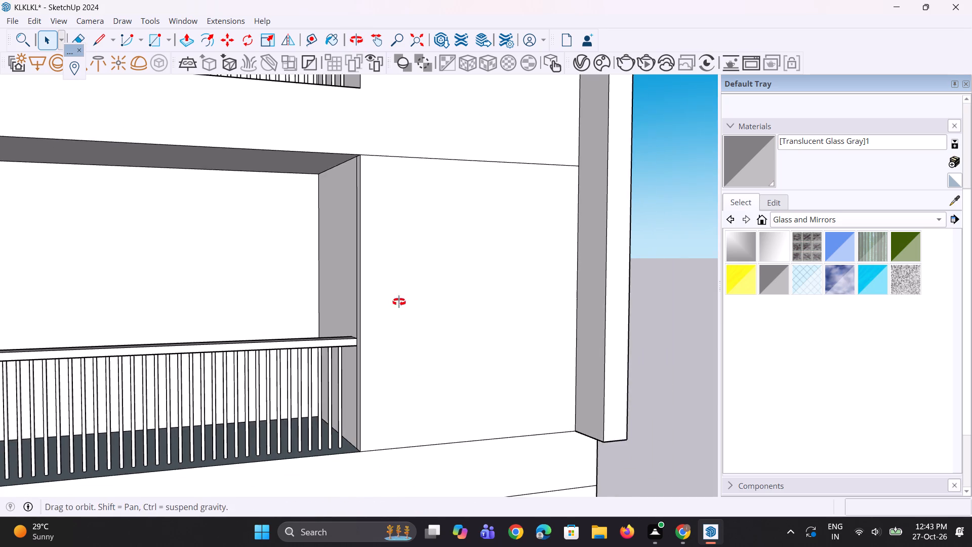
middle_click_drag(399, 302, 400, 312)
scroll(398, 351, "up", 3)
middle_click_drag(395, 356, 383, 349)
scroll(387, 351, "up", 1)
key("r")
scroll(383, 349, "up", 2)
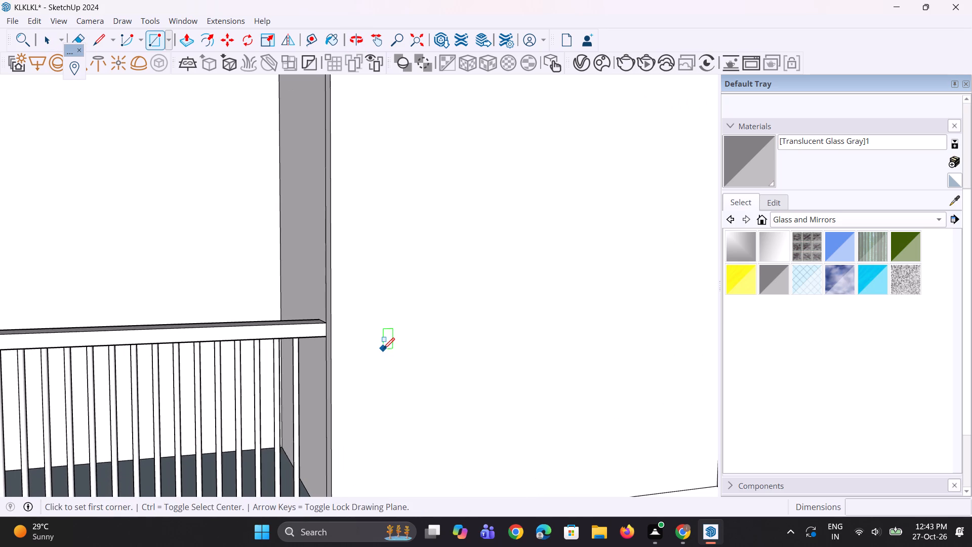
left_click(384, 341)
left_click(491, 364)
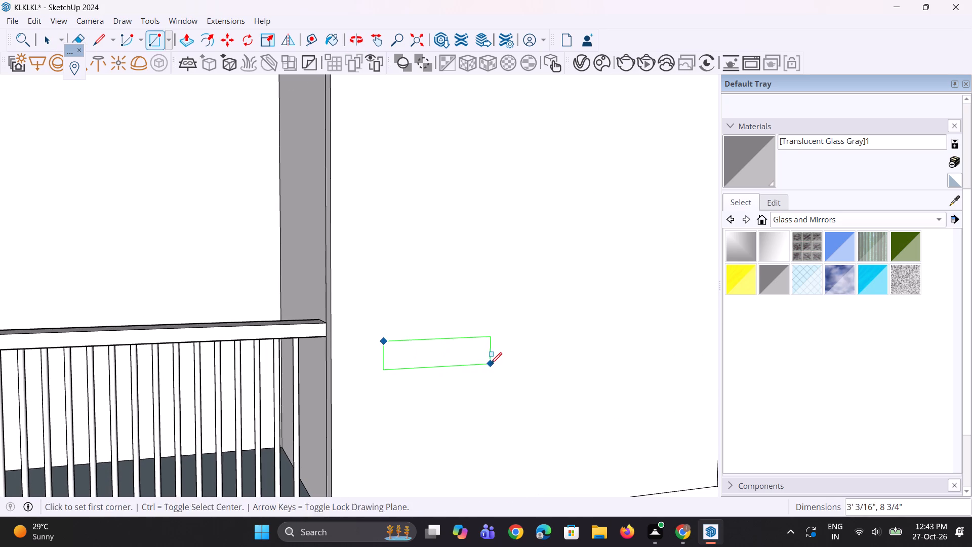
key("space")
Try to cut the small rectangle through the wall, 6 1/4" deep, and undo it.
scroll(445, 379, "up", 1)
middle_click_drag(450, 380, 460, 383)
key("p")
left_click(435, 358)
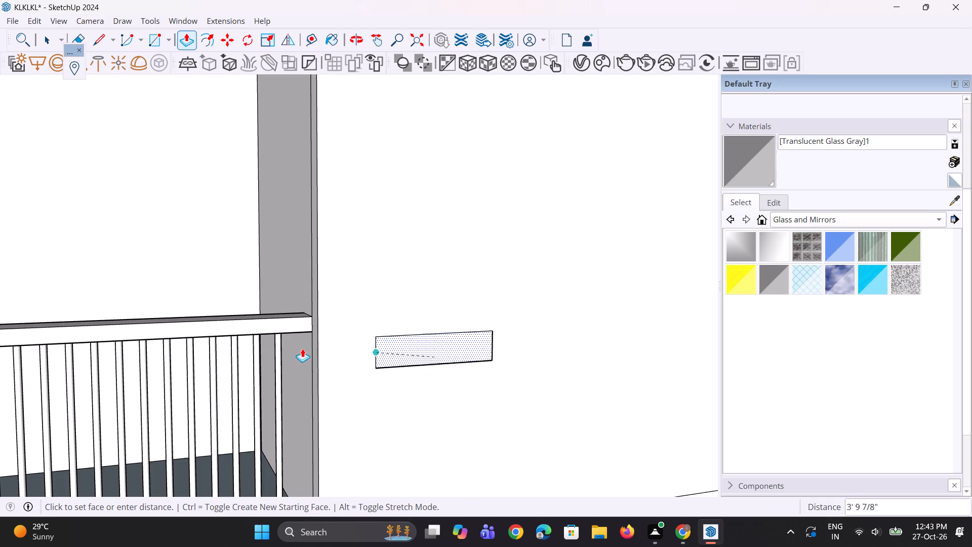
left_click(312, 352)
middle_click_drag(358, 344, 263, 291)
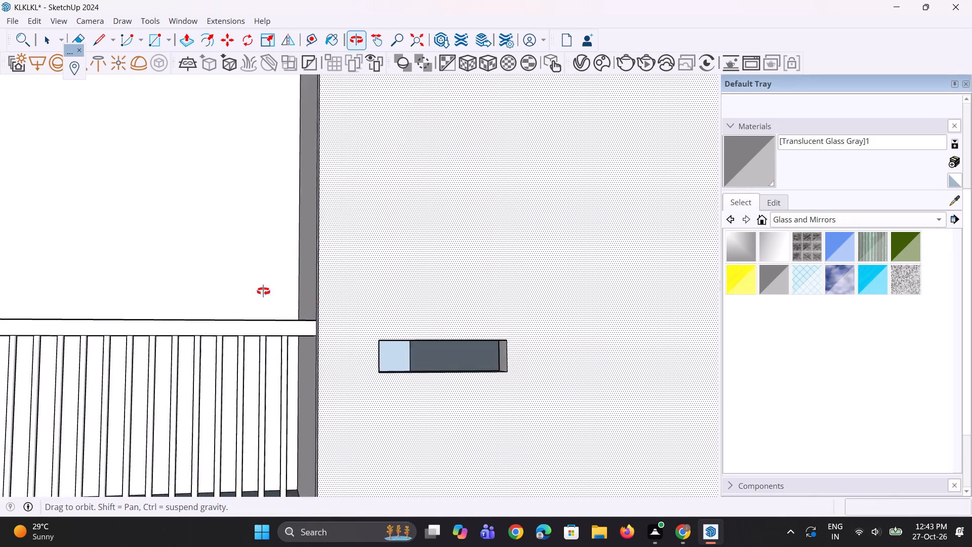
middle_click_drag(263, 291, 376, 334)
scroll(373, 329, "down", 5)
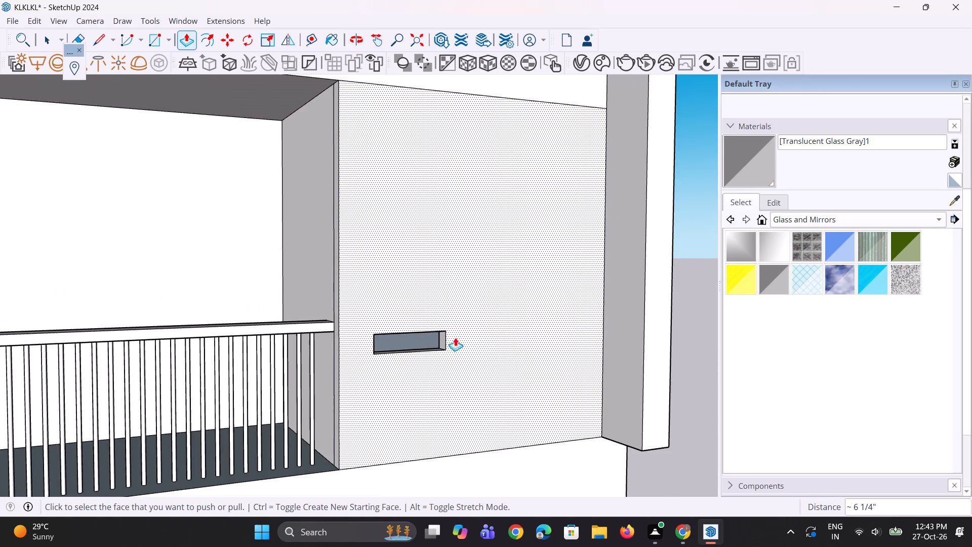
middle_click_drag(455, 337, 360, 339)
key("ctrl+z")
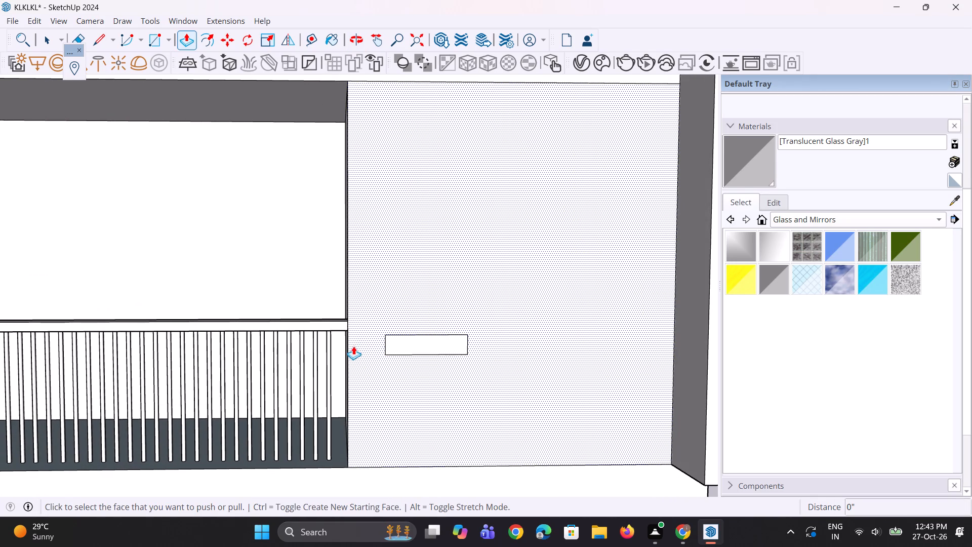
Draw a tall rectangle about 8' 6" high by 6 1/2' wide on the wall panel, against the side pier.
scroll(436, 370, "up", 1)
middle_click(436, 370)
scroll(434, 371, "down", 4)
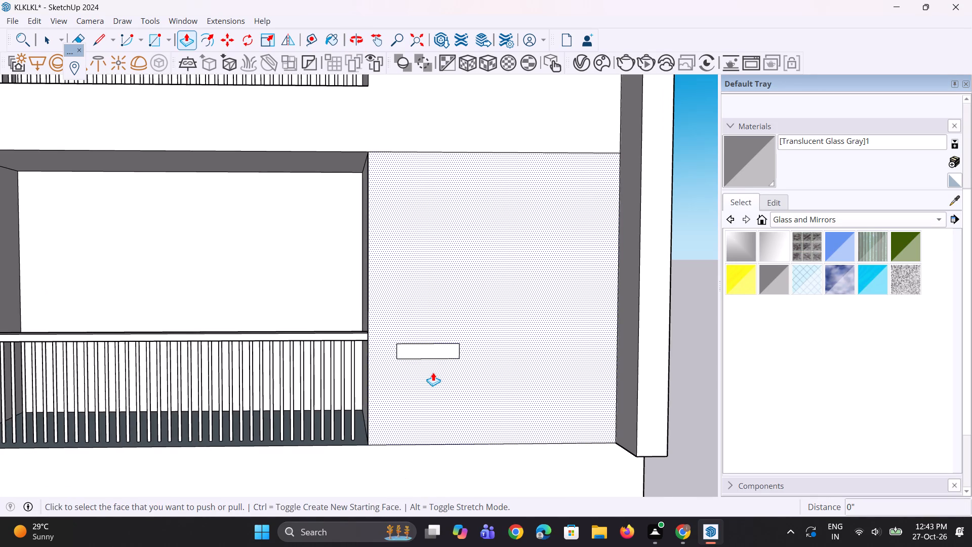
scroll(431, 372, "up", 2)
scroll(351, 366, "down", 4)
middle_click(477, 367)
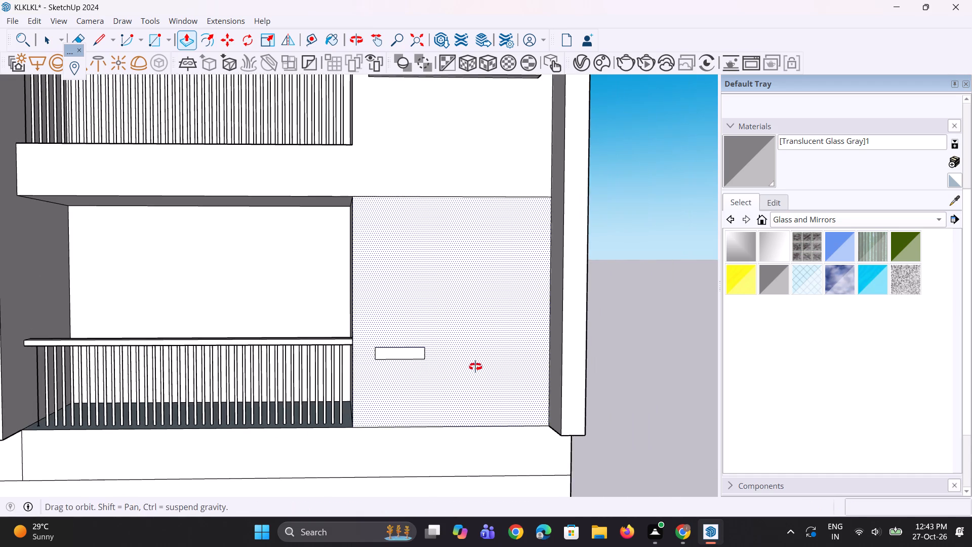
key("l")
scroll(569, 295, "up", 1)
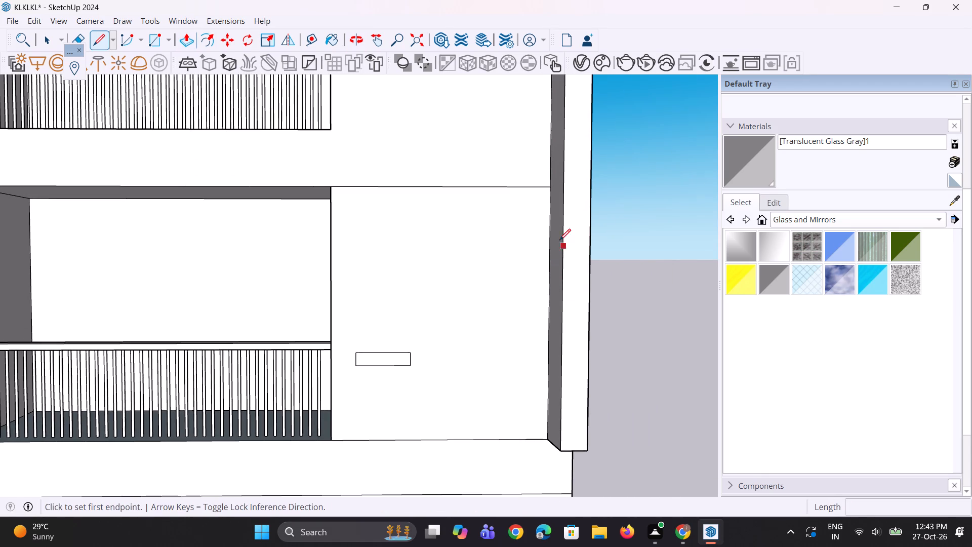
key("r")
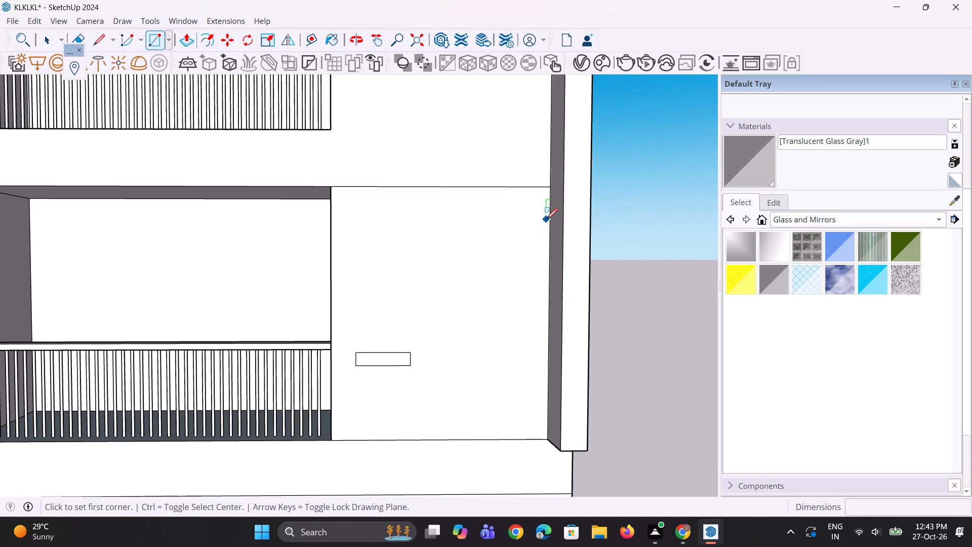
left_click(546, 219)
key("Escape")
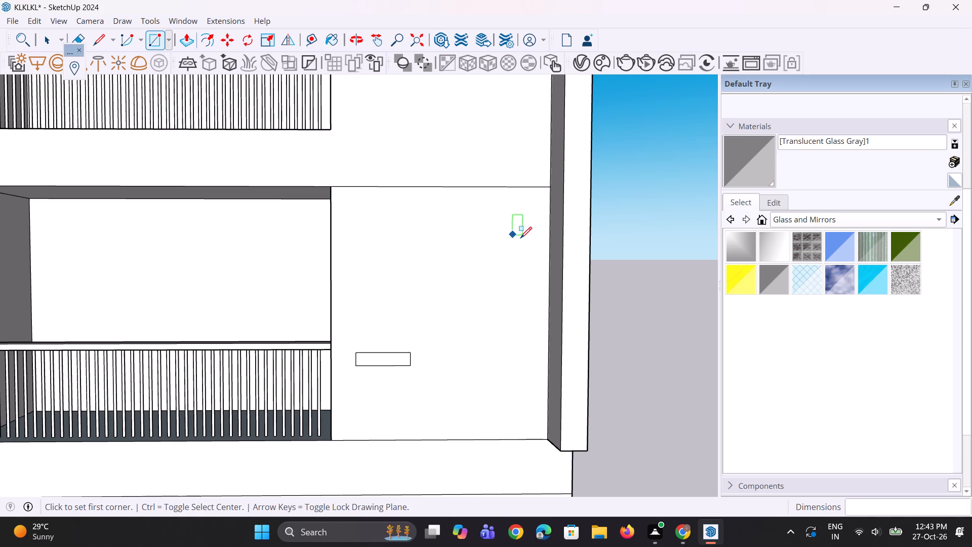
key("r")
left_click(551, 223)
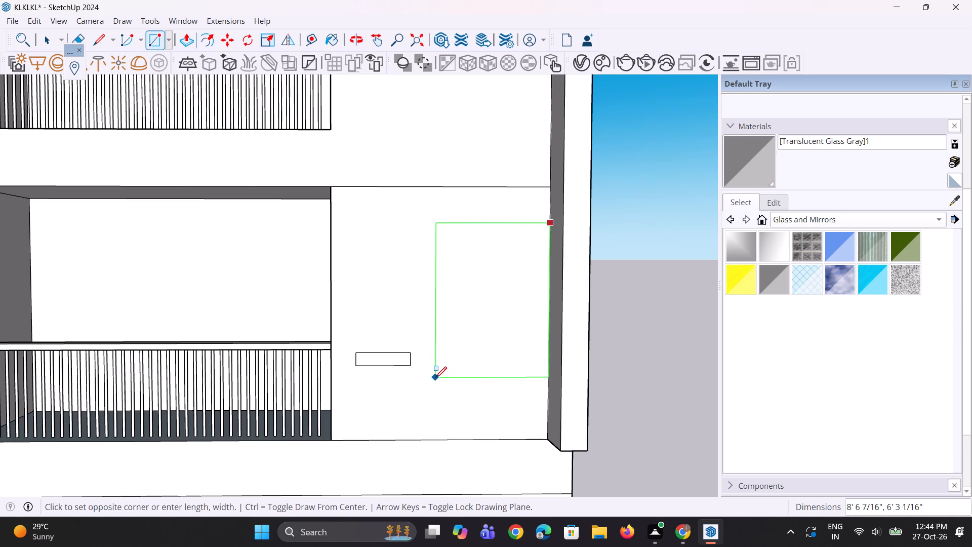
left_click(430, 378)
key("space")
key("space")
middle_click_drag(419, 365, 439, 373)
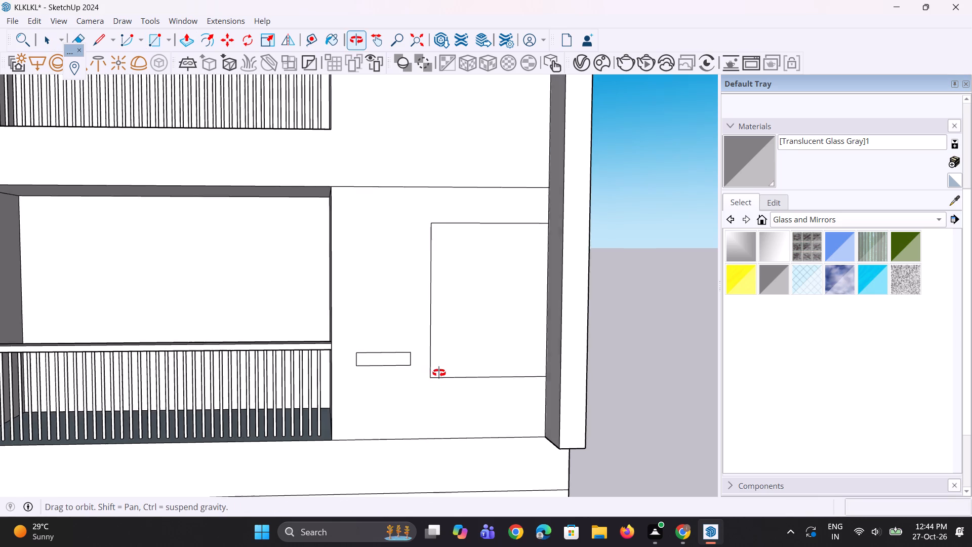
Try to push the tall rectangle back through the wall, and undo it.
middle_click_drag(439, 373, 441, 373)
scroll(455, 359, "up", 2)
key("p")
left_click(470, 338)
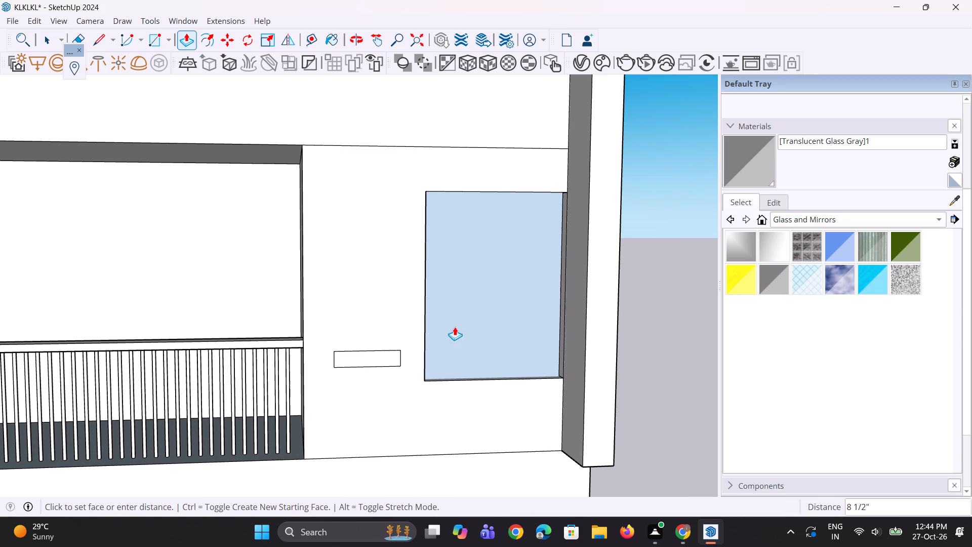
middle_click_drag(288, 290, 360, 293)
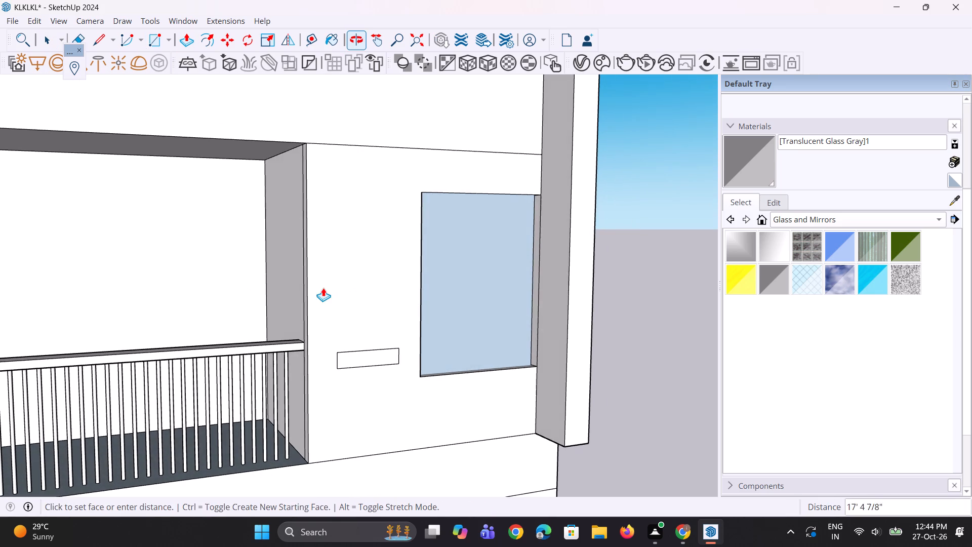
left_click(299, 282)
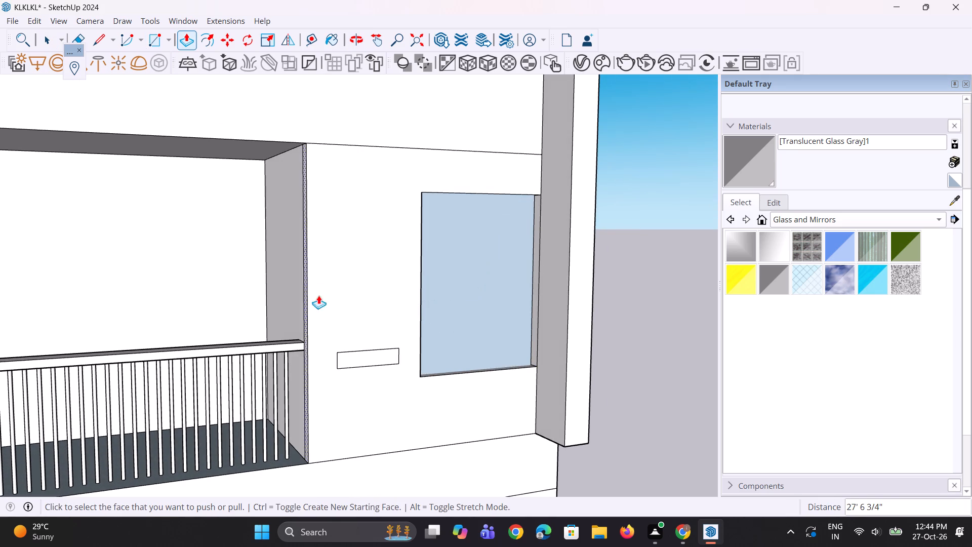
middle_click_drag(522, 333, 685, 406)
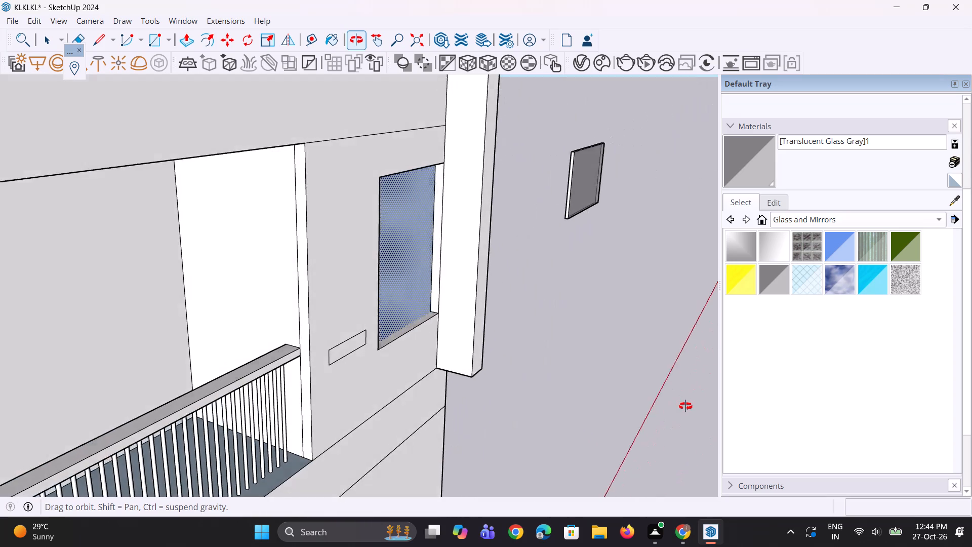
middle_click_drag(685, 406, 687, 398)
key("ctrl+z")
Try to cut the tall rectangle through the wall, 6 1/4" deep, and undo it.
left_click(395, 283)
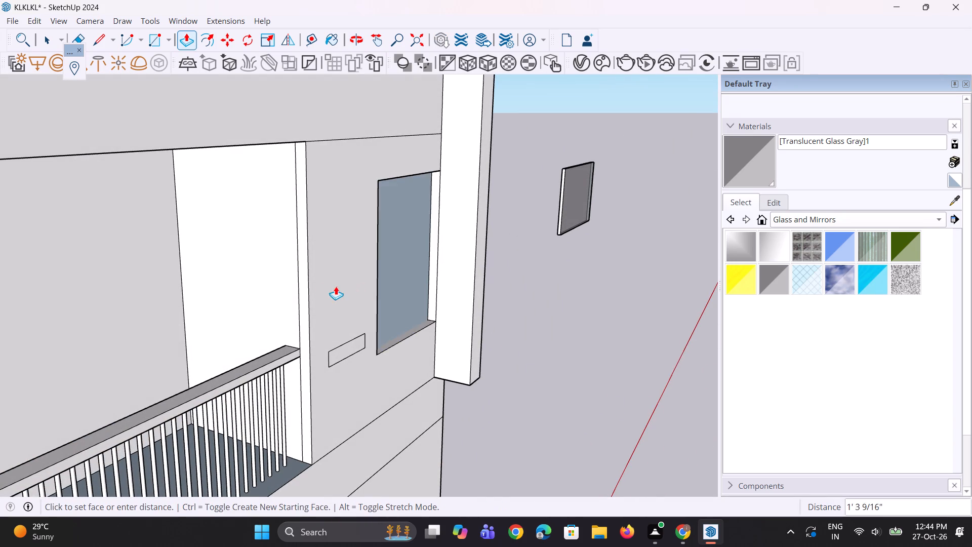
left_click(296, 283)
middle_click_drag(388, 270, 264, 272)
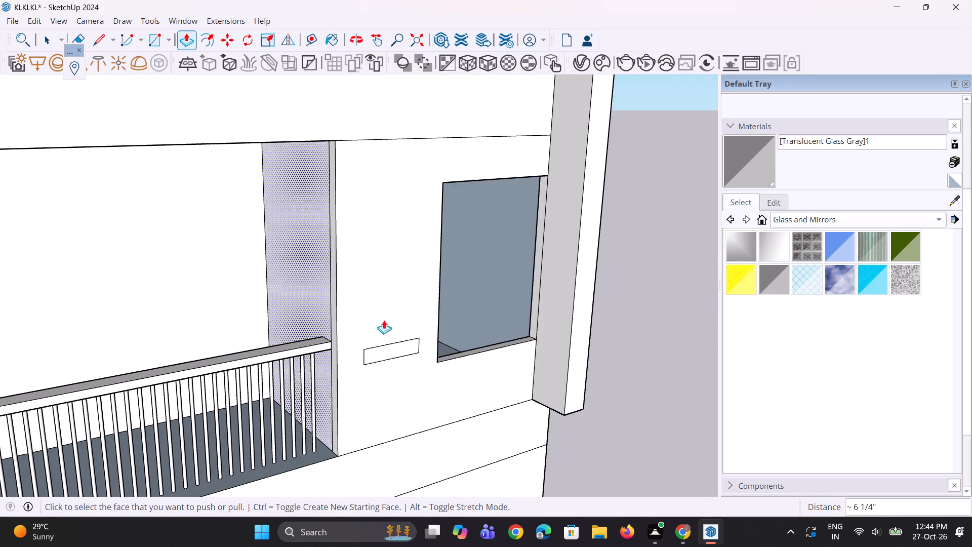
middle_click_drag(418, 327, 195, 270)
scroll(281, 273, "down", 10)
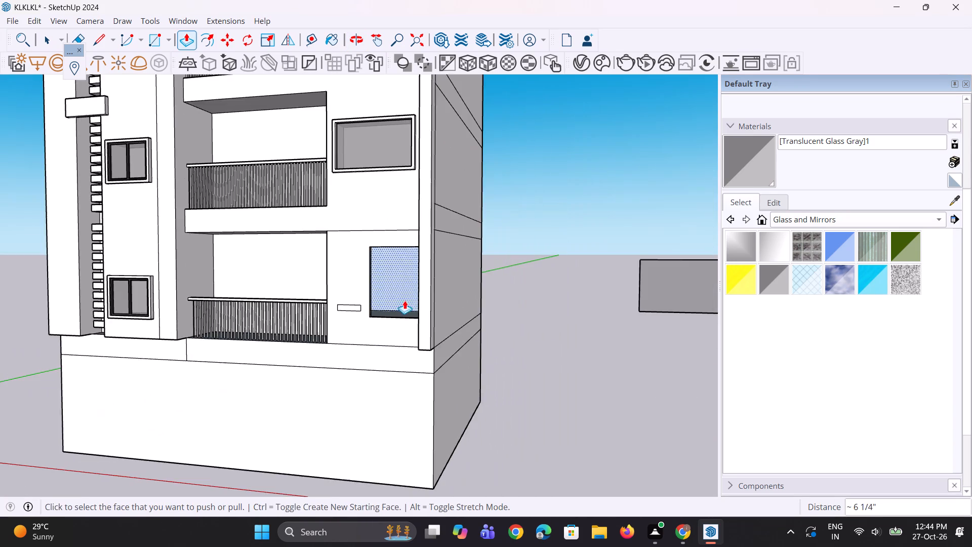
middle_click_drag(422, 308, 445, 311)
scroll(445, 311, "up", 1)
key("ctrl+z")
Copy the tall rectangle's face about 18' 5" sideways, into the open space between the building and the loose window.
key("space")
left_click(393, 292)
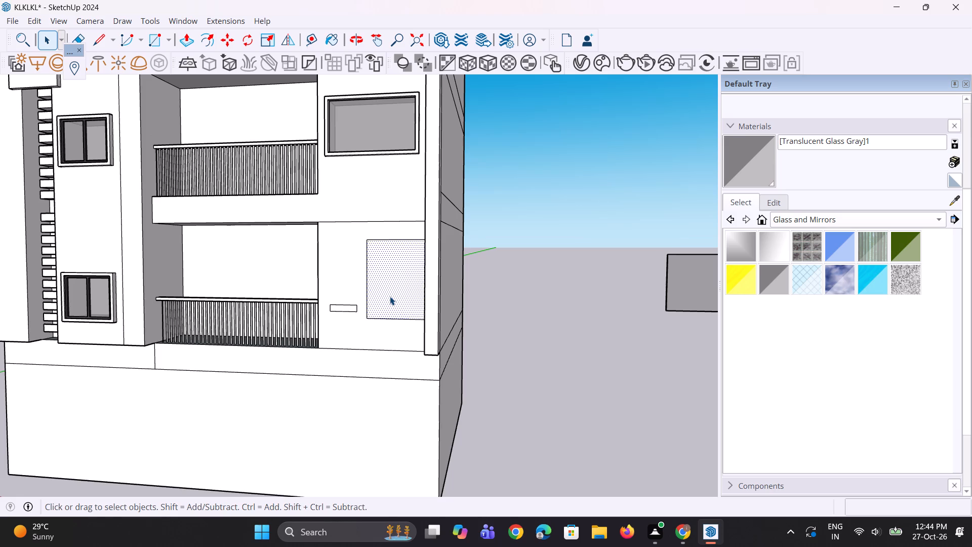
scroll(390, 296, "down", 4)
key("m")
left_click(390, 296)
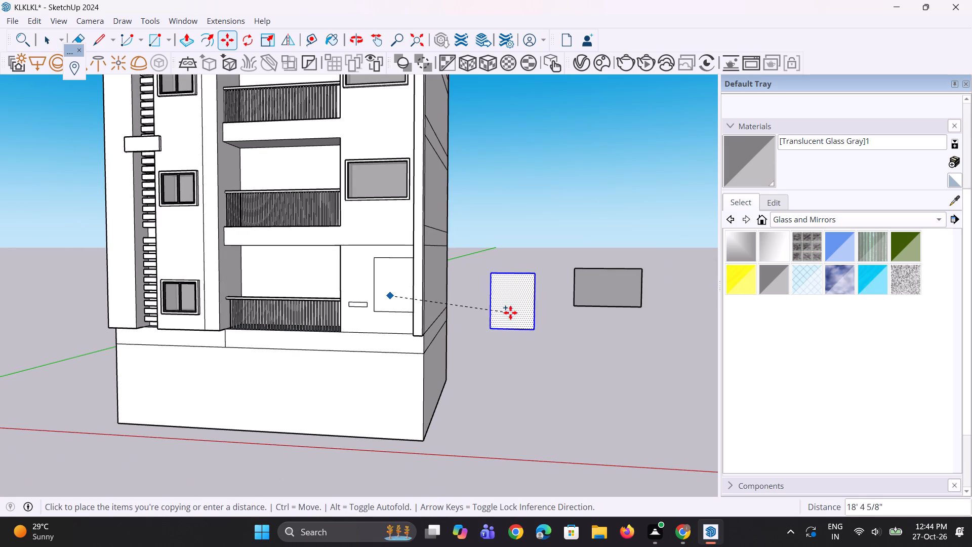
left_click(512, 303)
Cut the tall rectangle through the lowest floor's wall panel with Push/Pull, leaving an open window hole beside the side pier.
middle_click_drag(393, 342, 615, 386)
key("p")
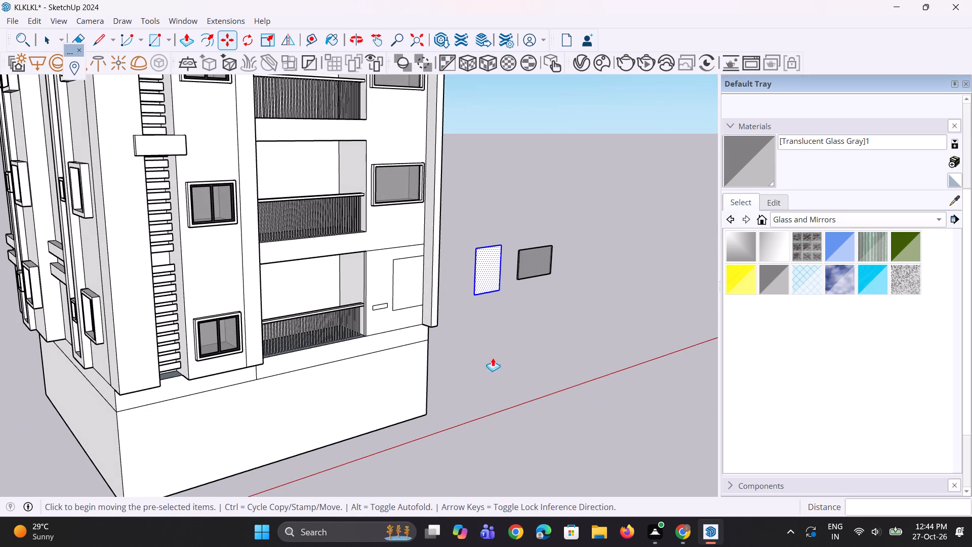
key("space")
scroll(412, 300, "up", 2)
left_click(486, 363)
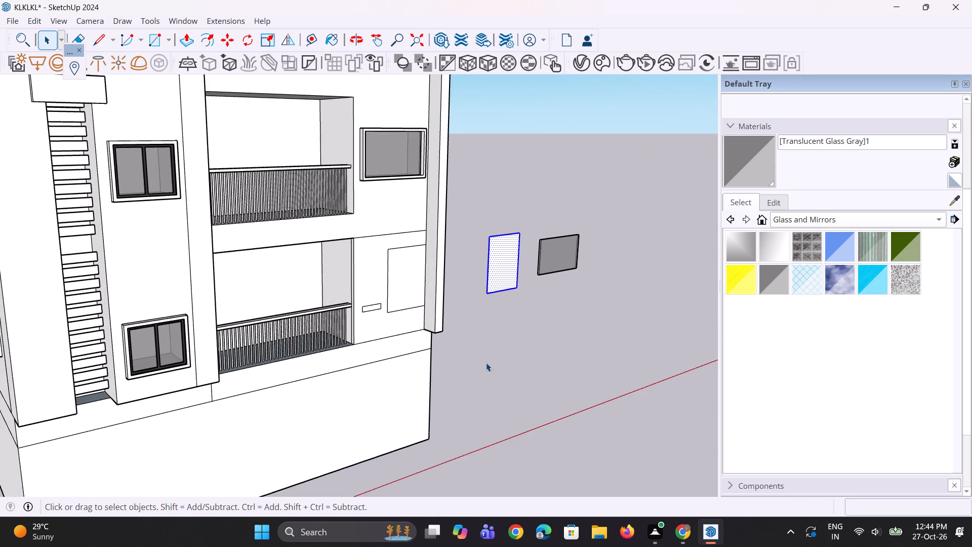
scroll(424, 305, "up", 3)
key("p")
double_click(396, 287)
middle_click_drag(413, 298, 279, 312)
scroll(311, 213, "down", 5)
middle_click_drag(465, 190, 453, 164)
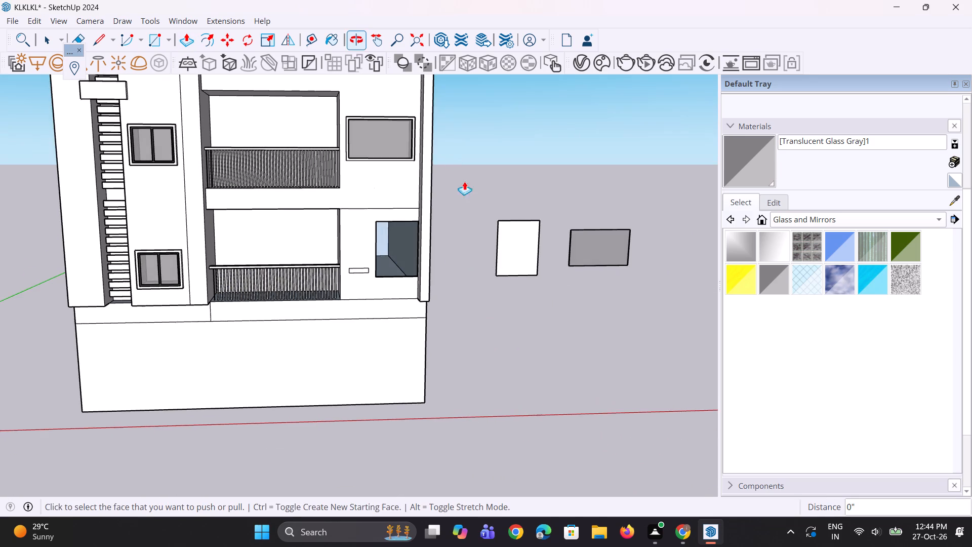
Delete the loose wide glass window standing beyond the copied tall panel.
scroll(519, 280, "up", 4)
key("space")
left_click(602, 235)
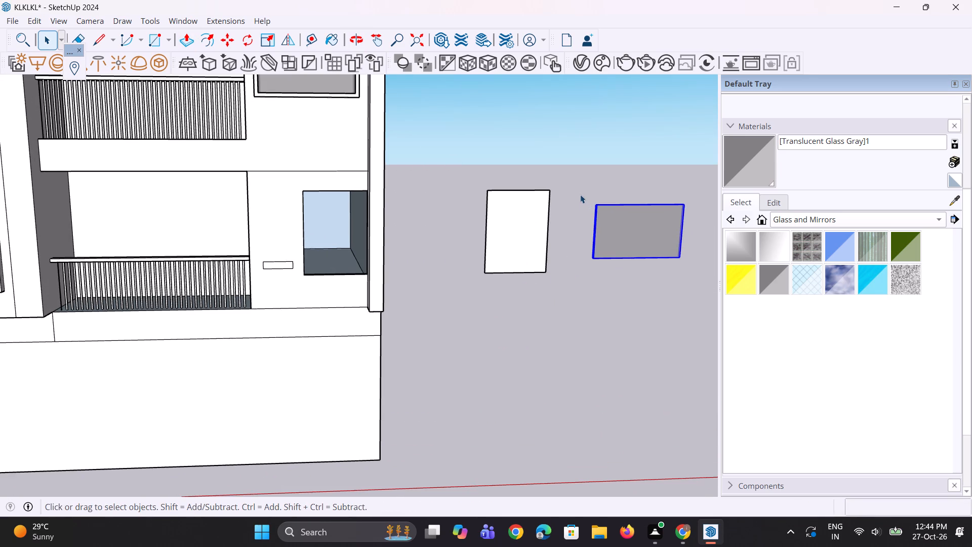
key("Delete")
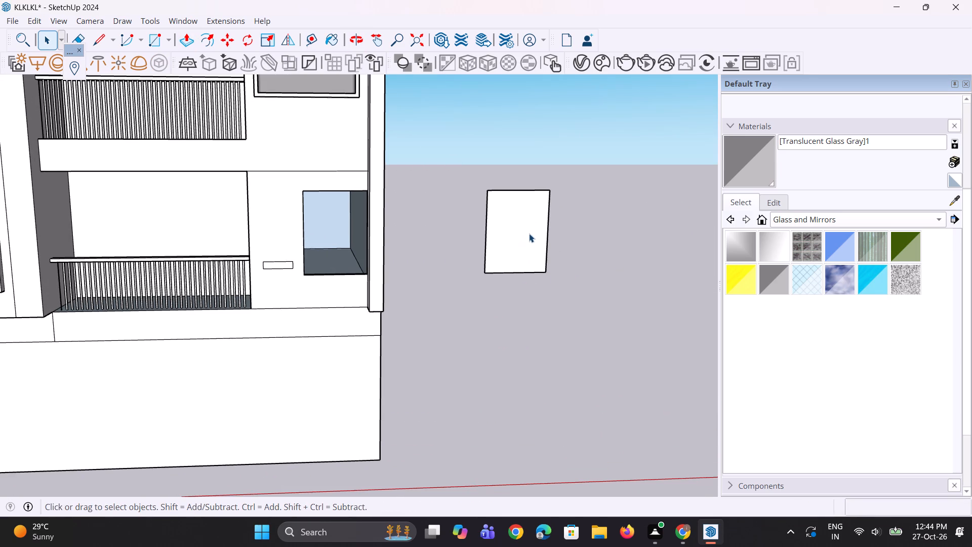
Extrude the copied tall panel beside the building to a thickness of 3".
left_click(529, 233)
key("p")
left_click(527, 236)
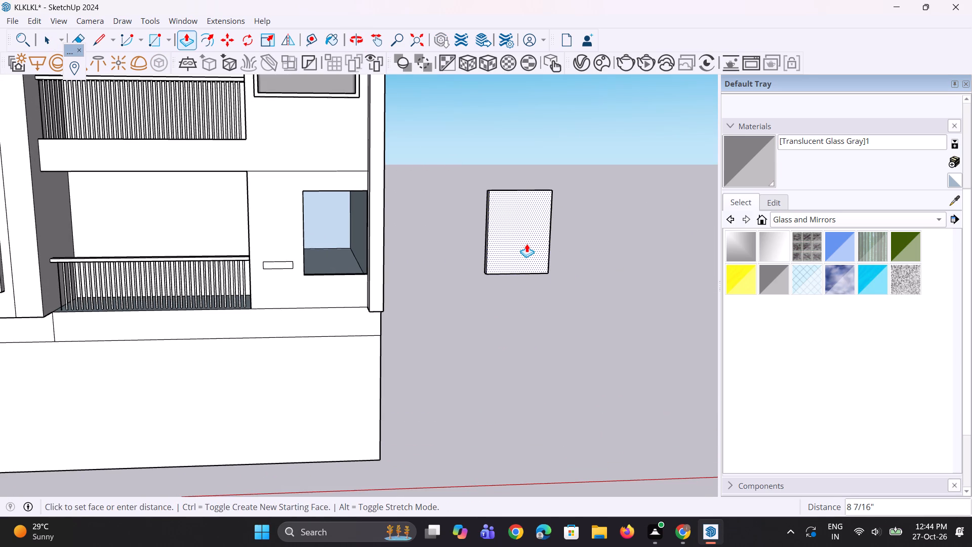
key("3")
key("shift+quotedbl")
key("Return")
Paint the front and back faces of the loose tall panel with Translucent Glass Gray.
middle_click_drag(532, 254, 597, 260)
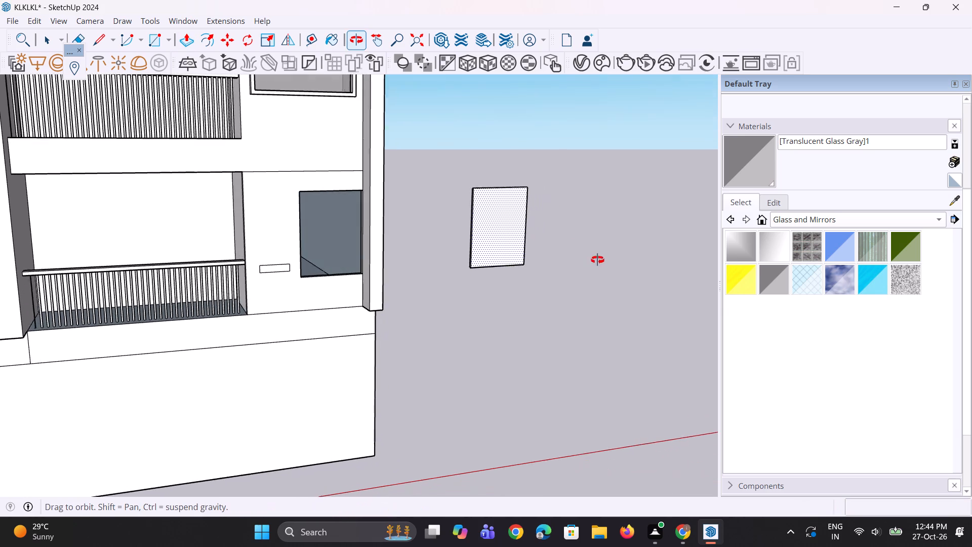
middle_click_drag(597, 260, 595, 258)
key("space")
key("space")
scroll(522, 236, "up", 2)
left_click_drag(730, 163, 736, 163)
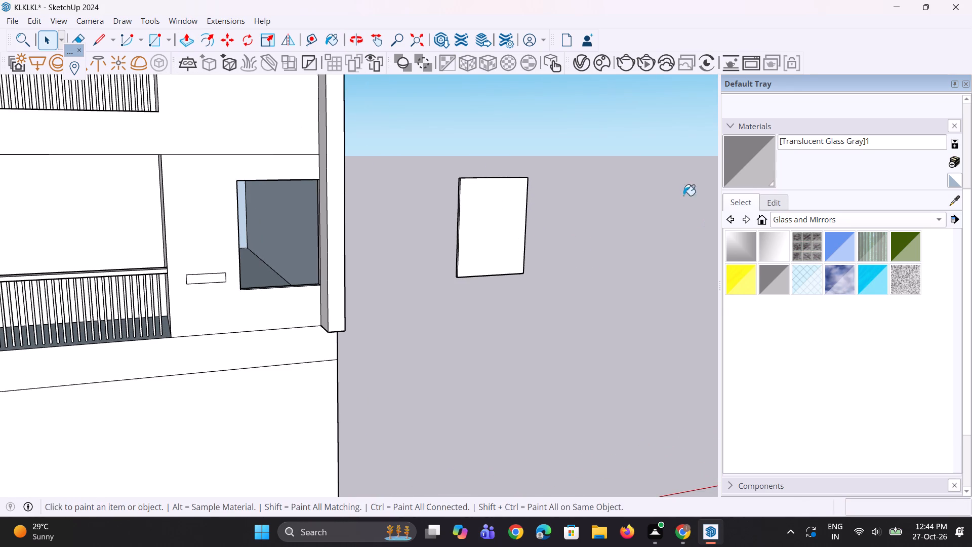
left_click(468, 260)
middle_click_drag(562, 231, 0, 240)
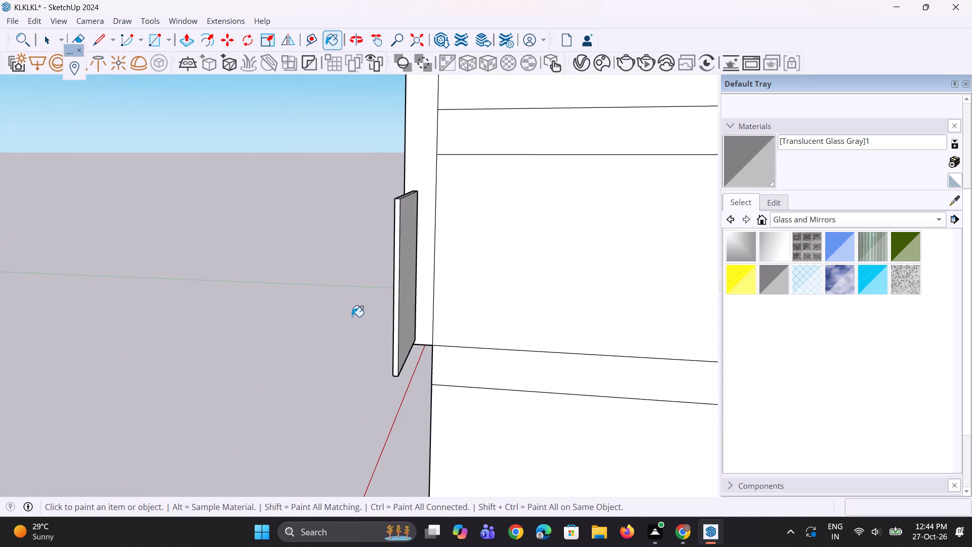
left_click(409, 312)
middle_click_drag(302, 340, 582, 344)
scroll(492, 337, "down", 5)
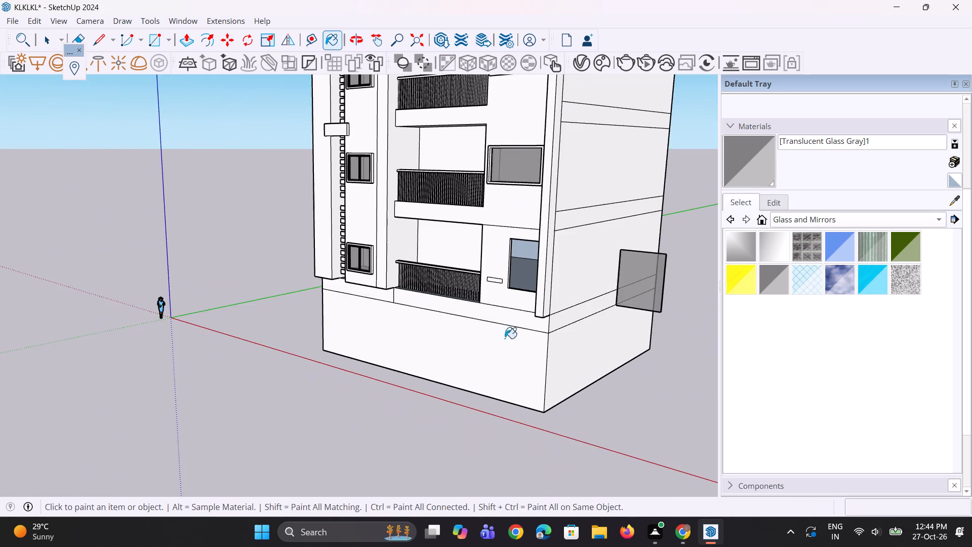
Select the whole loose glass panel and make it a group.
middle_click_drag(580, 347, 652, 307)
key("space")
key("space")
scroll(650, 307, "up", 3)
left_click_drag(612, 177, 695, 308)
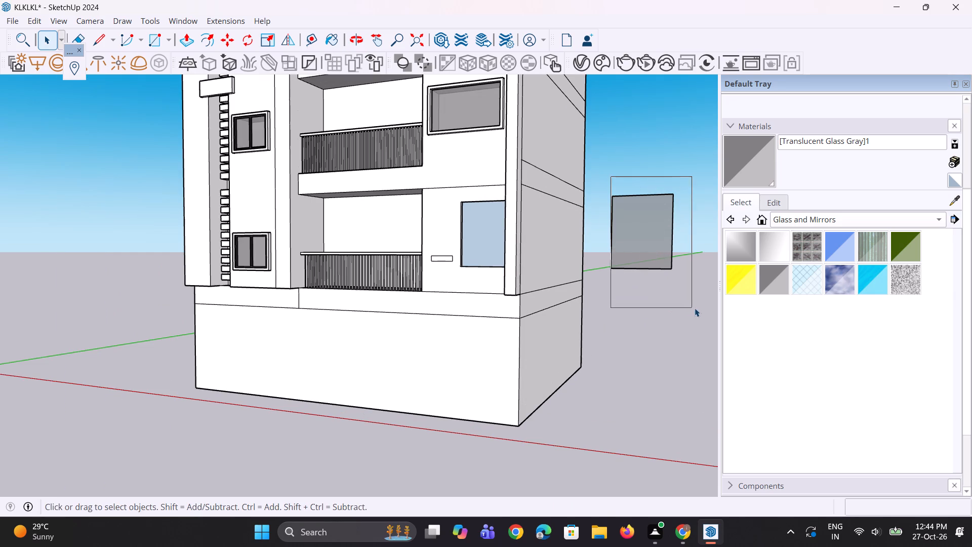
left_click_drag(695, 308, 698, 306)
right_click(647, 243)
left_click_drag(577, 356, 585, 340)
middle_click_drag(495, 340, 657, 346)
left_click_drag(578, 172, 678, 315)
right_click(617, 250)
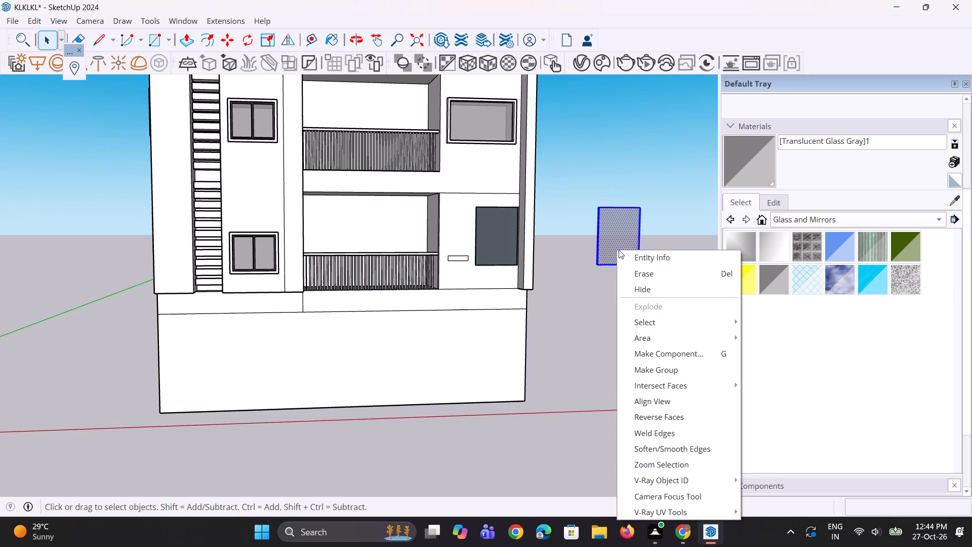
left_click(674, 372)
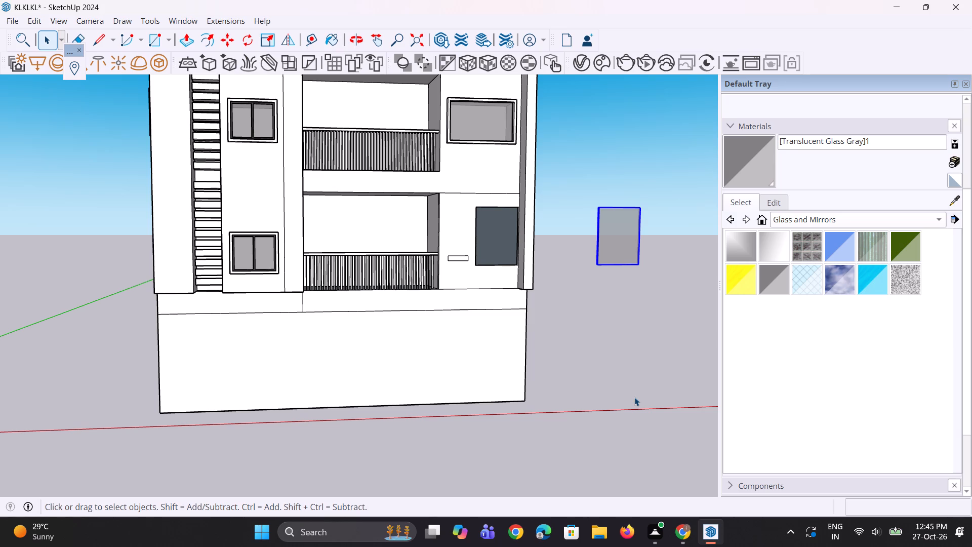
left_click(597, 339)
Move the glass panel group about 19' 3" by its lower corner into the tall window opening in the wall.
scroll(557, 293, "up", 3)
scroll(643, 280, "up", 1)
left_click(649, 248)
scroll(669, 267, "up", 3)
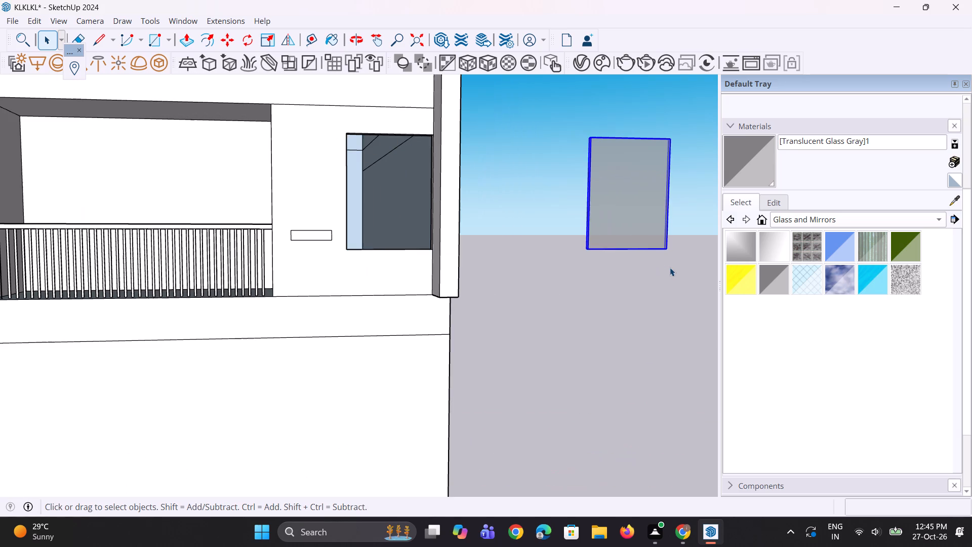
key("m")
left_click(670, 248)
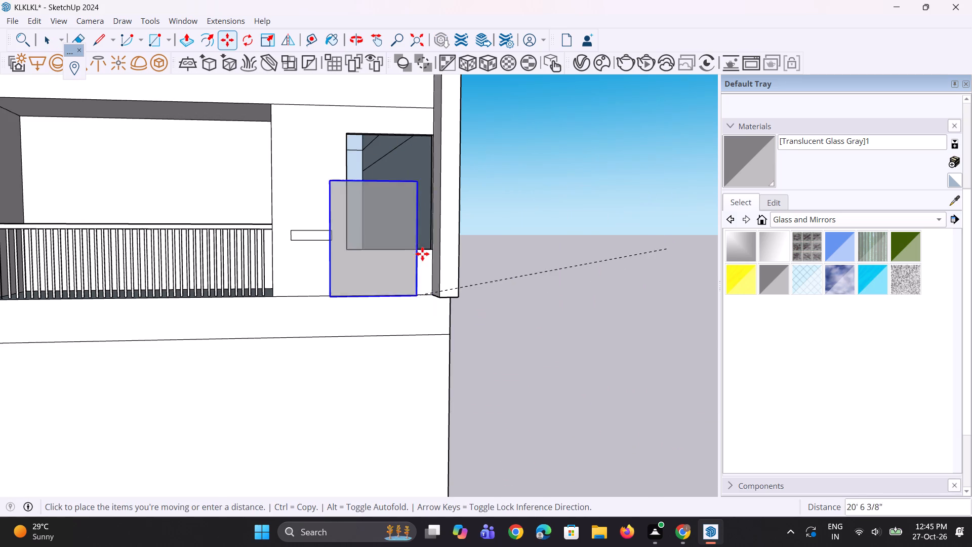
middle_click_drag(420, 251, 410, 299)
scroll(409, 262, "up", 2)
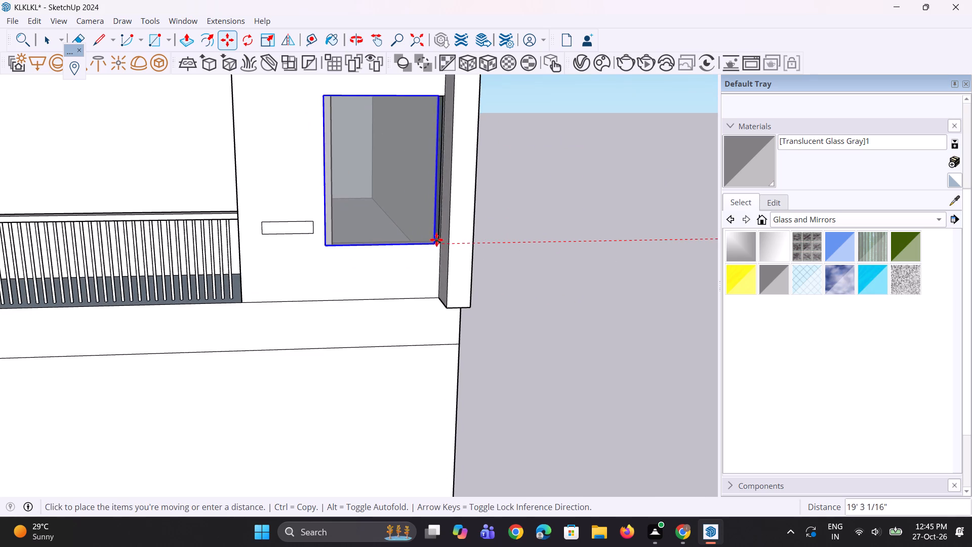
left_click(440, 240)
key("space")
left_click(554, 256)
scroll(553, 289, "down", 4)
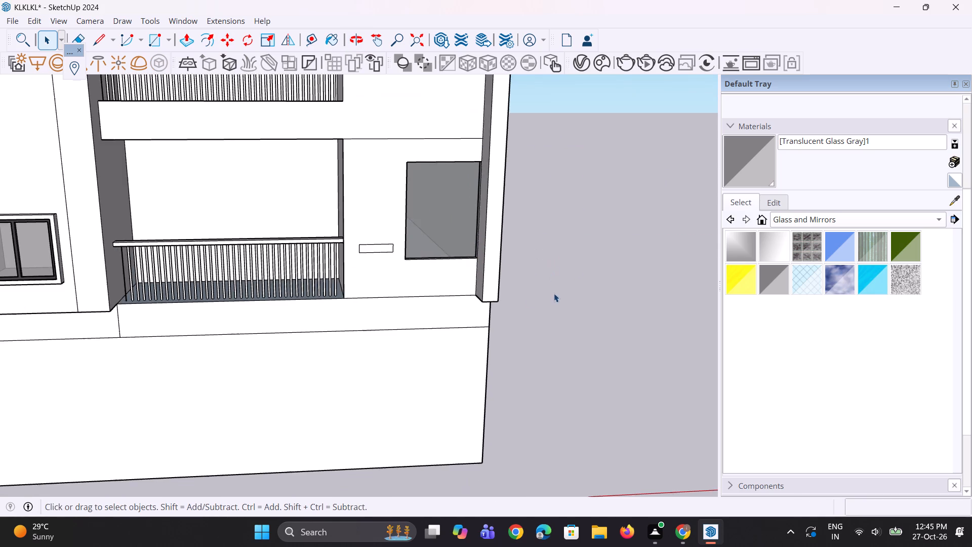
Move the small rectangle between the balcony and the tall window straight up about 9 3/8".
middle_click_drag(482, 286, 489, 252)
scroll(398, 278, "up", 3)
scroll(345, 240, "up", 5)
middle_click_drag(345, 231, 443, 265)
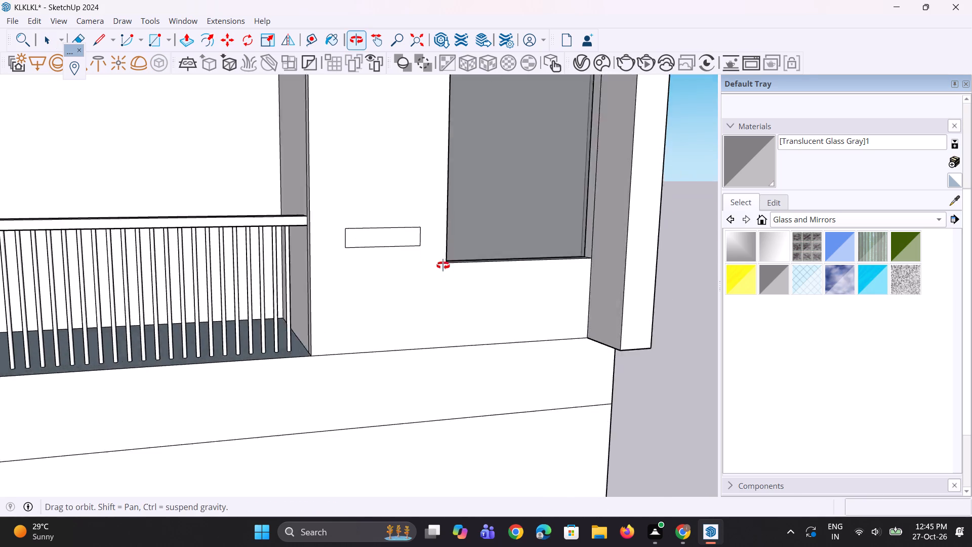
middle_click_drag(443, 265, 456, 269)
scroll(361, 268, "up", 2)
scroll(408, 290, "down", 4)
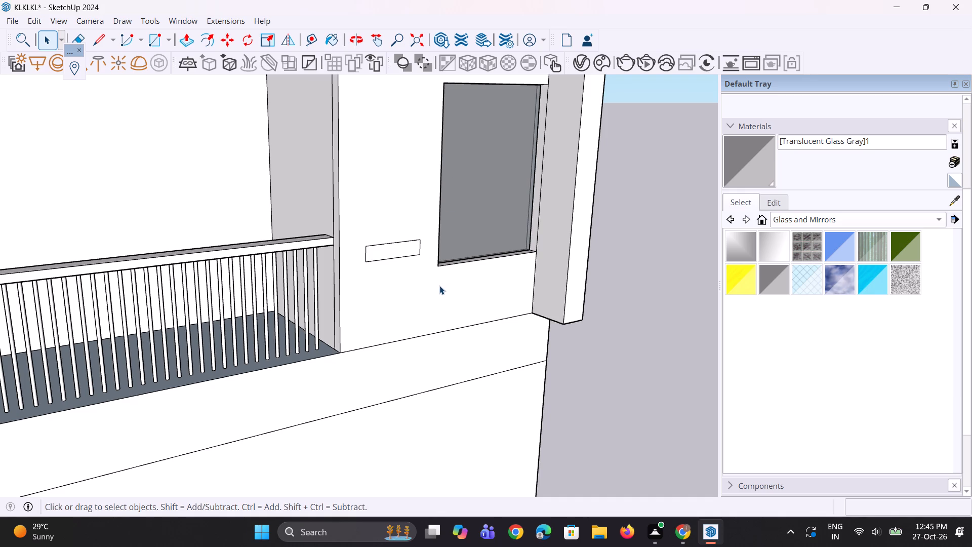
scroll(447, 282, "down", 3)
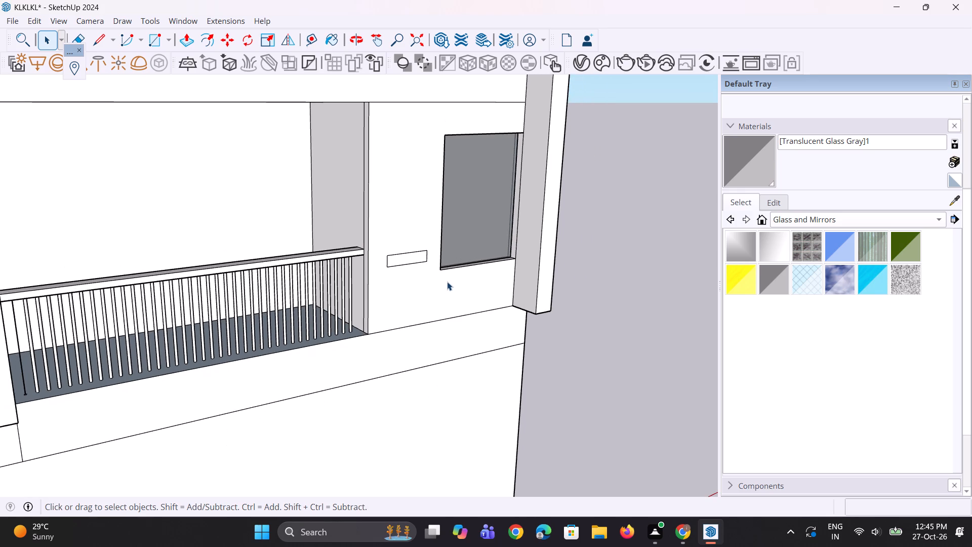
scroll(453, 287, "down", 1)
scroll(449, 286, "up", 2)
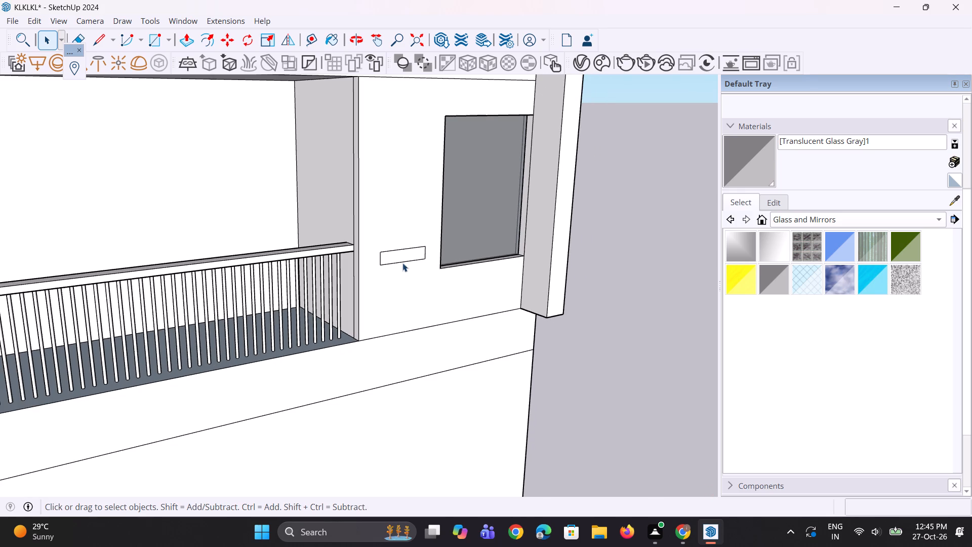
left_click(406, 255)
scroll(371, 263, "up", 6)
key("m")
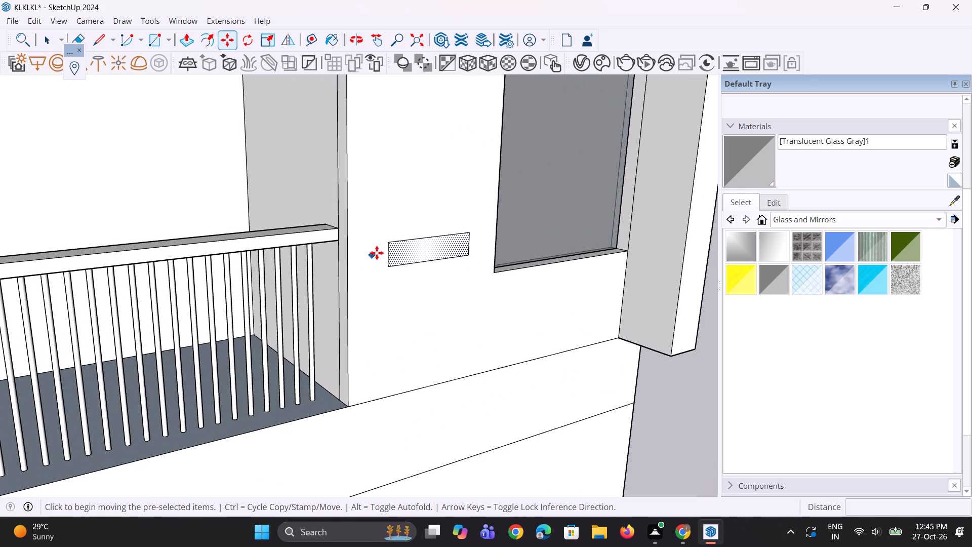
left_click(390, 267)
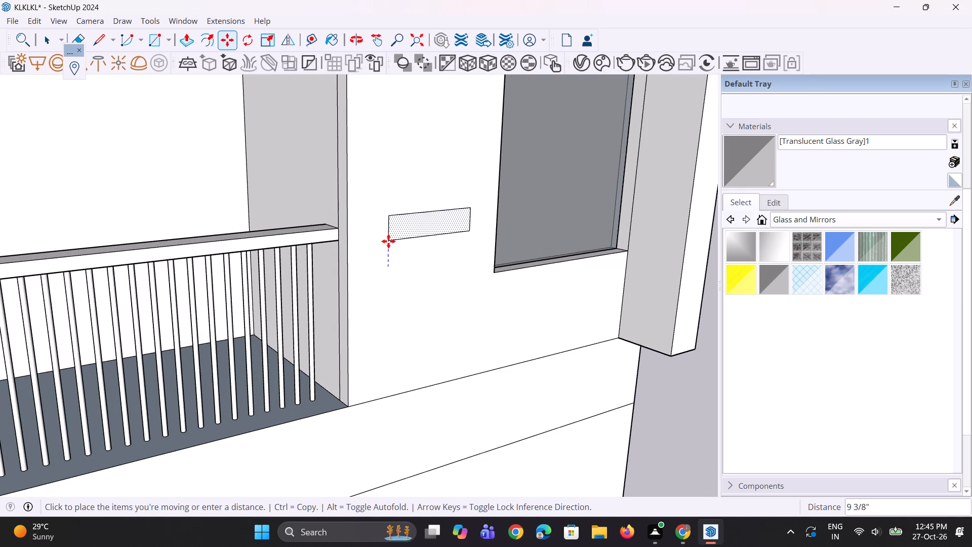
left_click(388, 241)
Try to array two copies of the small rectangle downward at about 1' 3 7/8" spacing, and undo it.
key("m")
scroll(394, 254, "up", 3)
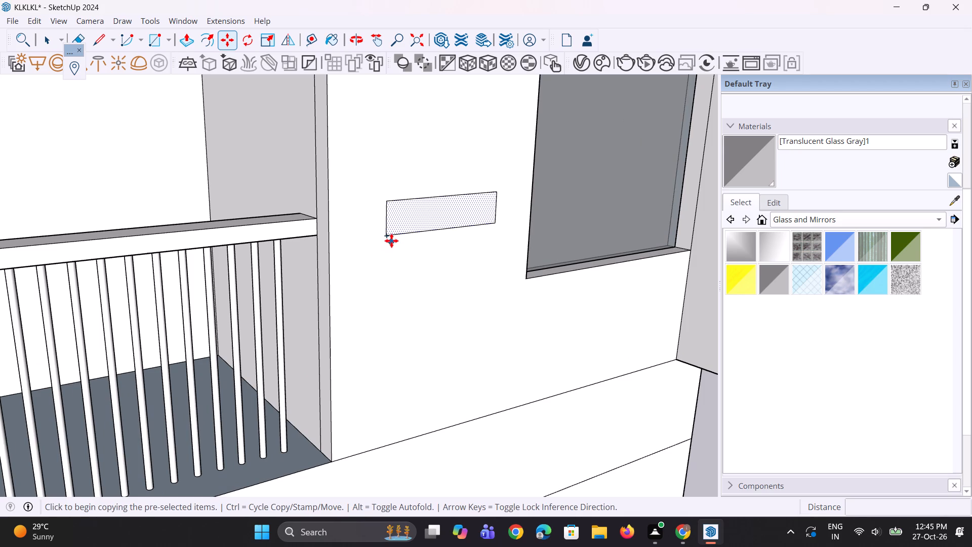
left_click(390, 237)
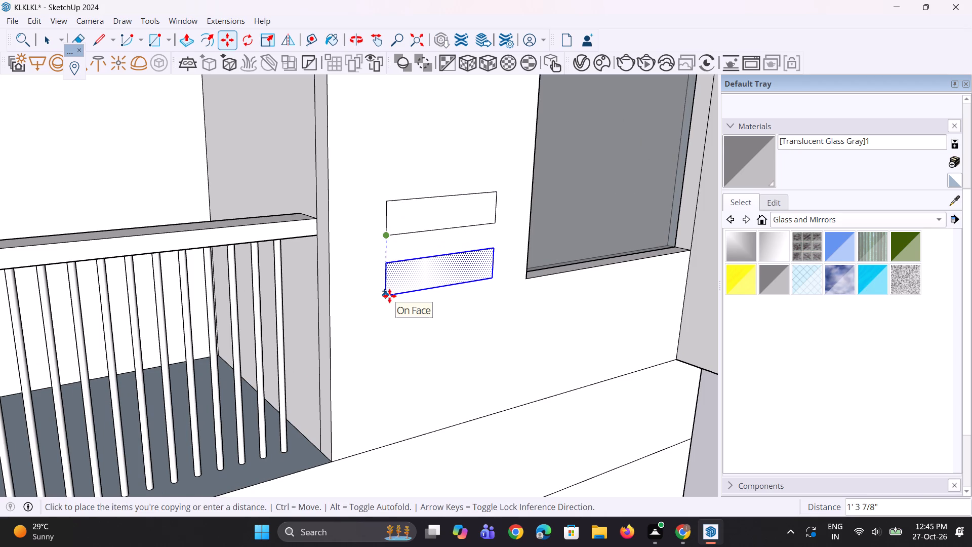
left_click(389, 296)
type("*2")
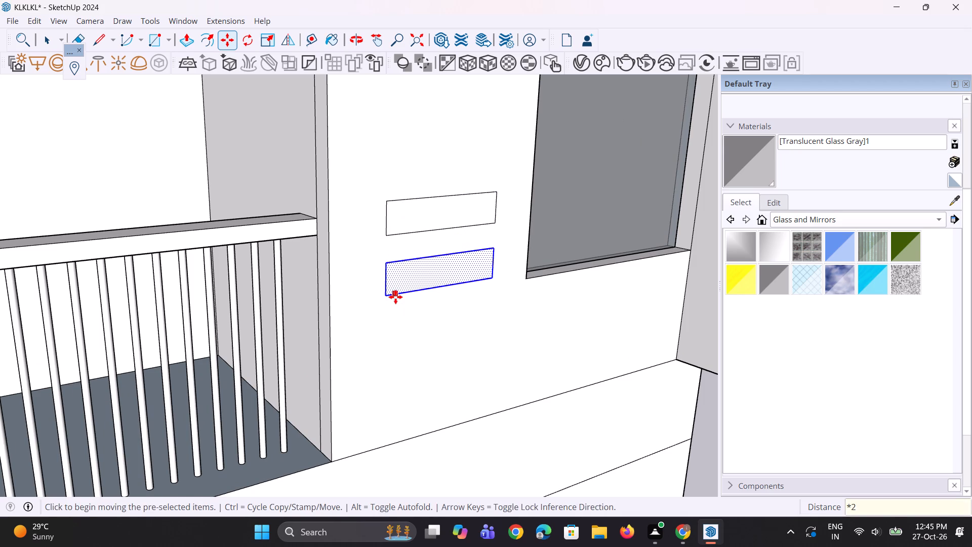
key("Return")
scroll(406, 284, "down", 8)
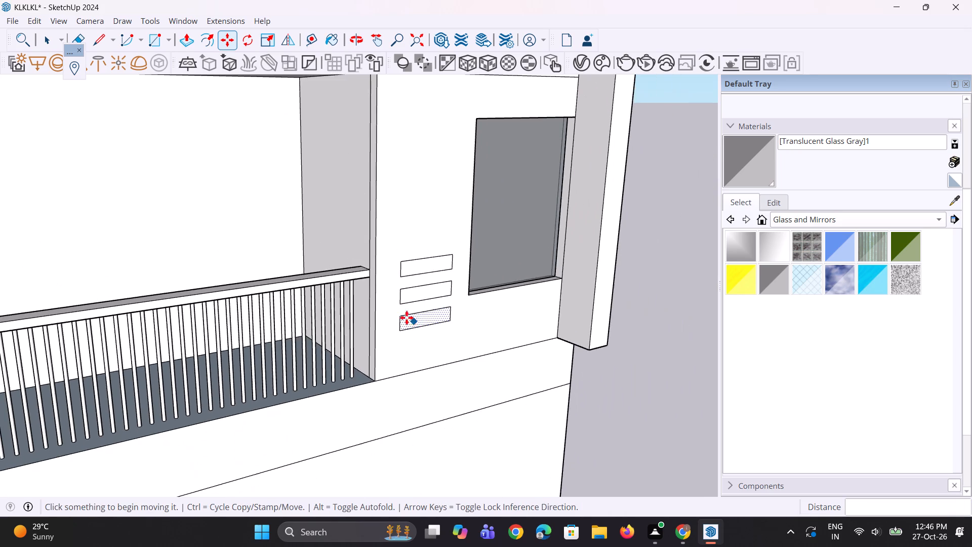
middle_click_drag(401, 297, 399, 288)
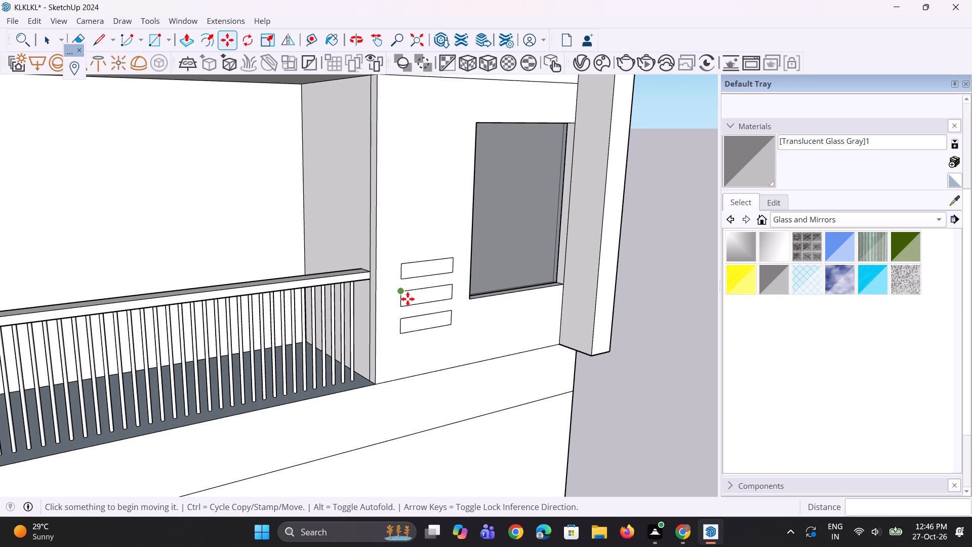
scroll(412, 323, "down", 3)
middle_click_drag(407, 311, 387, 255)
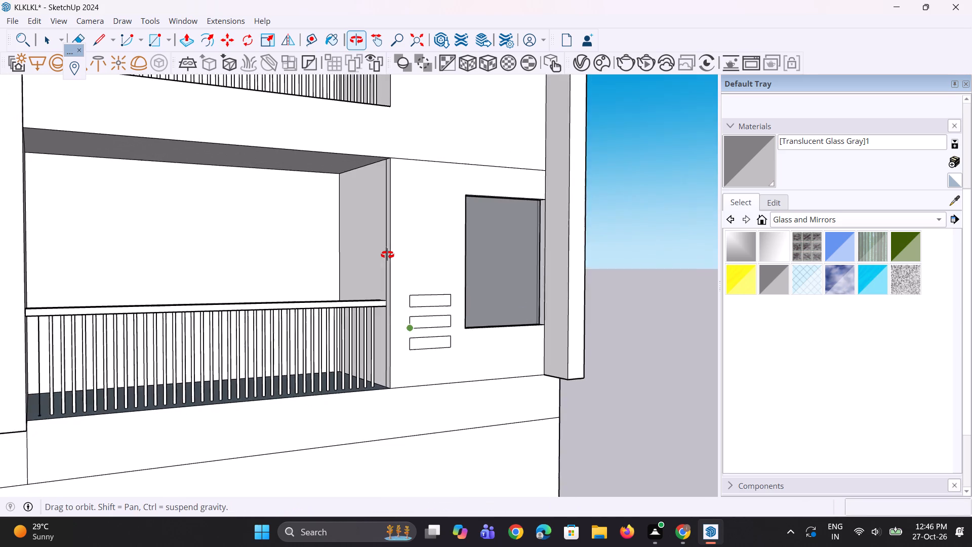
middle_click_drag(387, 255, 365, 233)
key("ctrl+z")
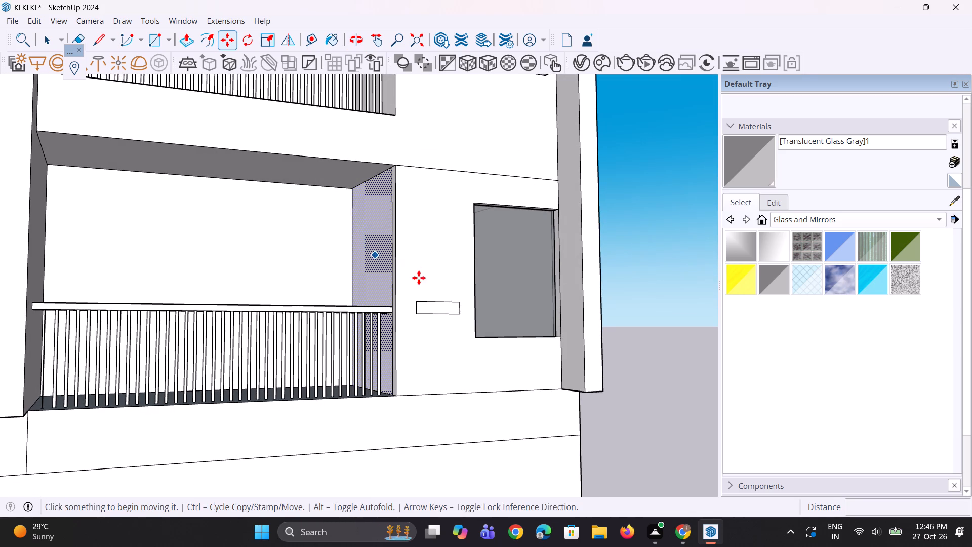
Move the small rectangle straight up about 4' 11", to near the upper part of the tall window.
key("space")
middle_click_drag(414, 315, 439, 383)
key("m")
scroll(444, 350, "up", 2)
key("space")
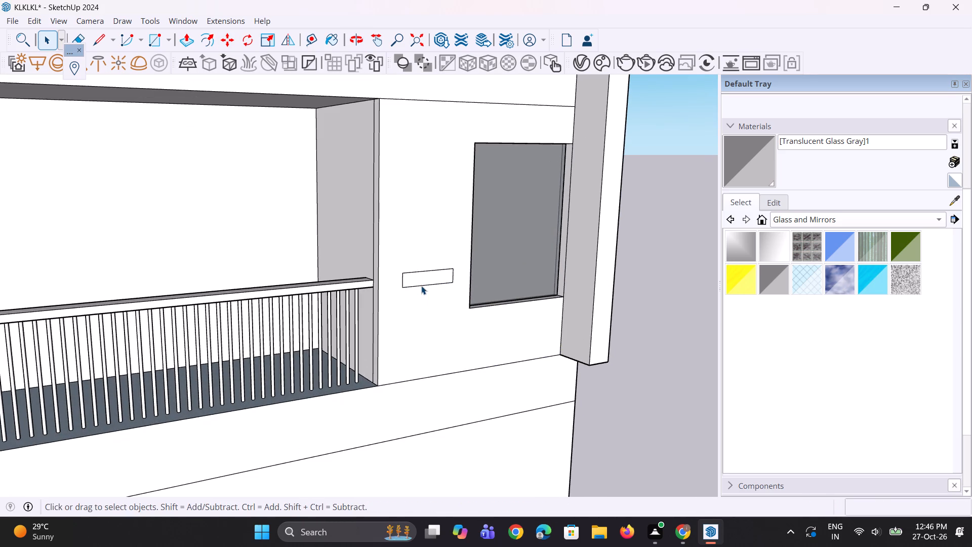
left_click_drag(421, 285, 421, 280)
left_click(421, 280)
scroll(421, 280, "up", 2)
key("m")
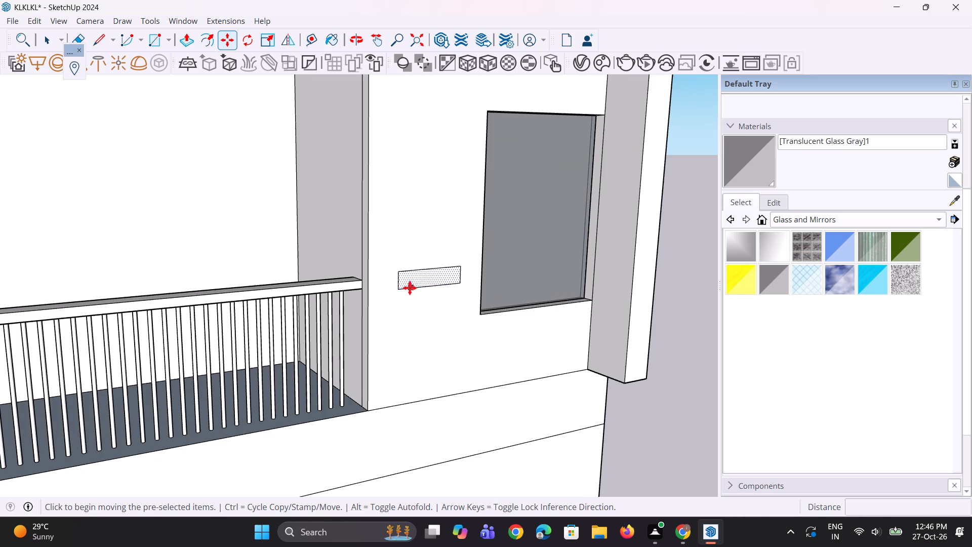
left_click(401, 293)
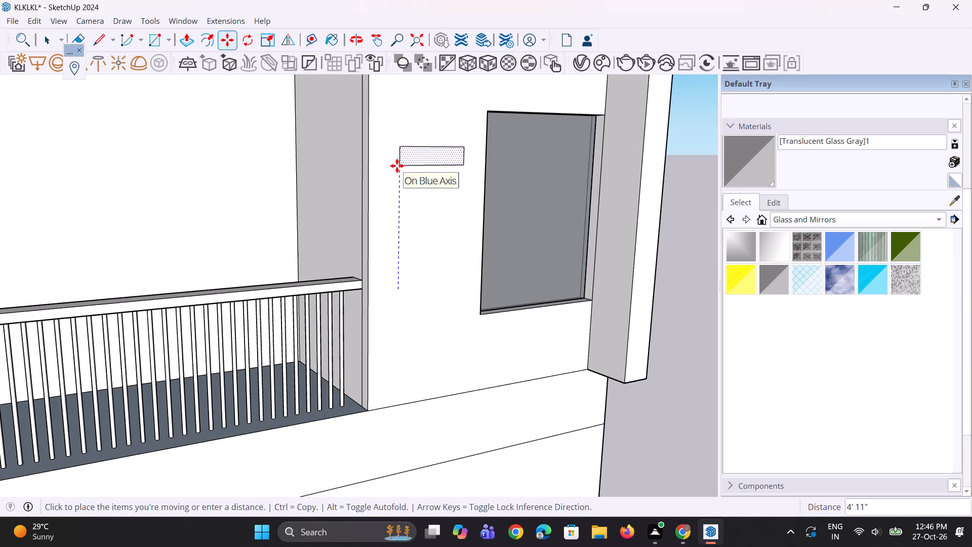
left_click(397, 166)
Array three copies of the small rectangle straight down the wall at about 1' 6 1/2" spacing.
scroll(393, 176, "up", 1)
key("m")
scroll(387, 181, "up", 2)
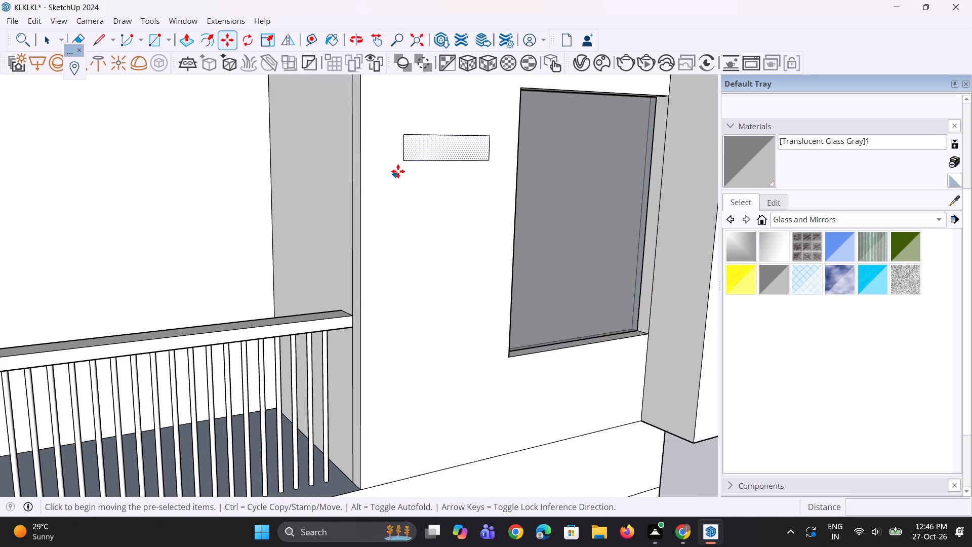
left_click(401, 162)
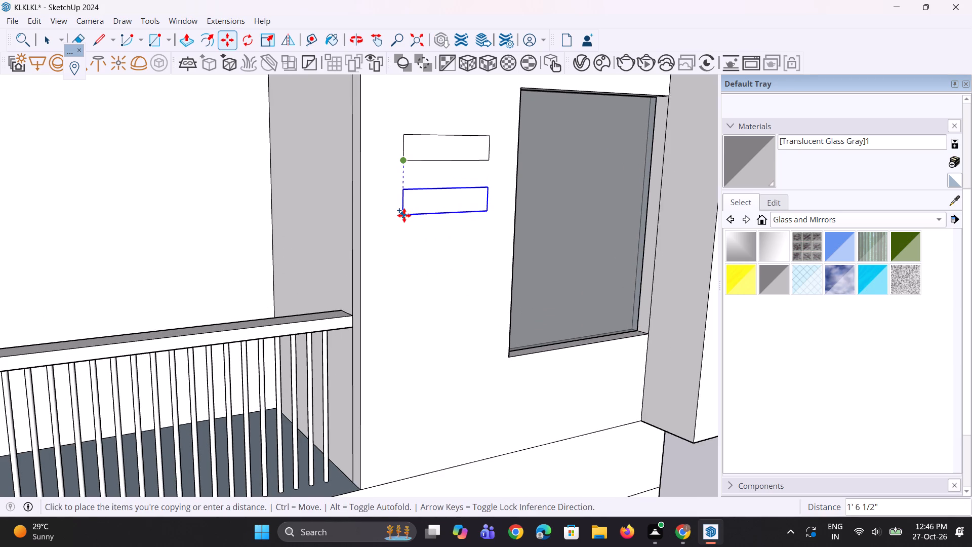
left_click(404, 215)
type("*3")
key("Return")
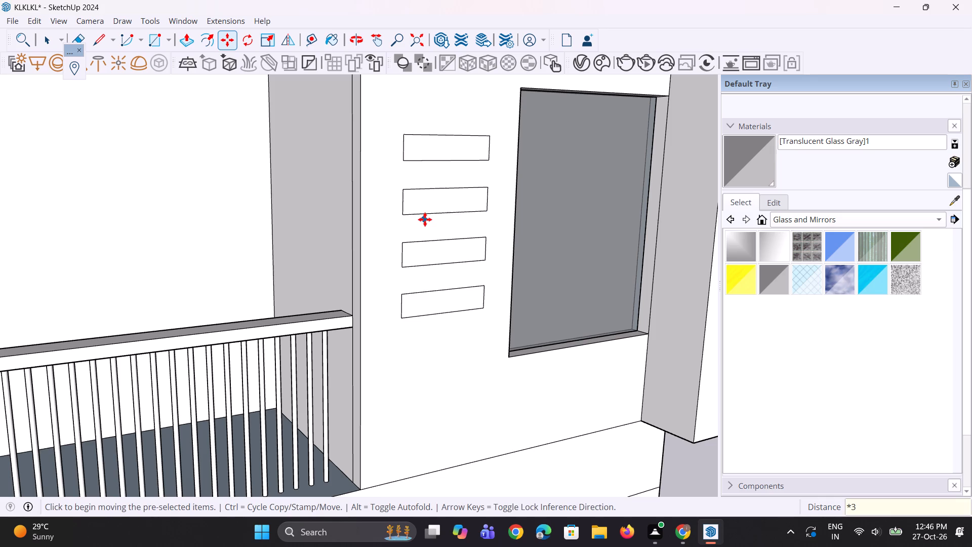
scroll(418, 203, "down", 5)
middle_click_drag(443, 241, 482, 264)
key("space")
key("space")
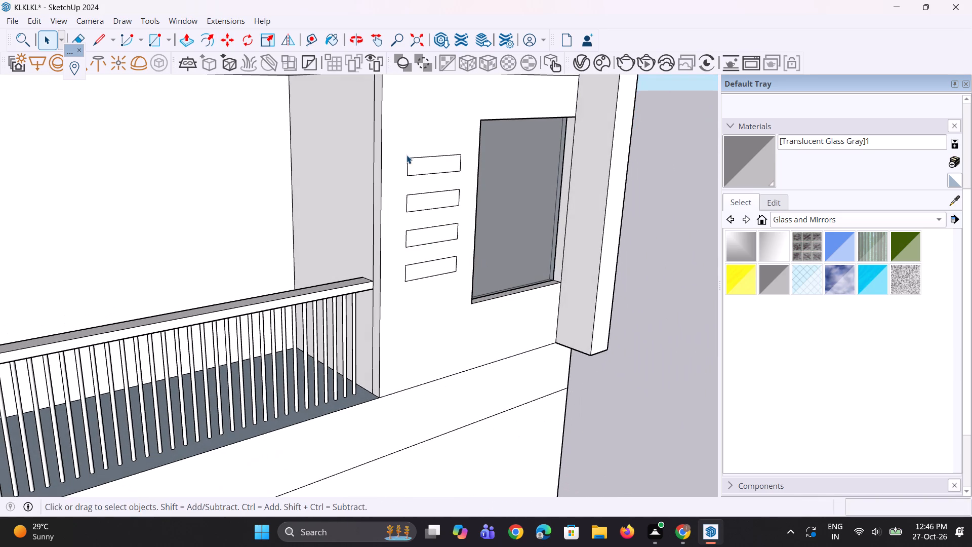
Copy the topmost small rectangle horizontally about 17' into the open space beyond the building's corner.
left_click(419, 164)
scroll(216, 248, "down", 6)
middle_click_drag(339, 259, 287, 236)
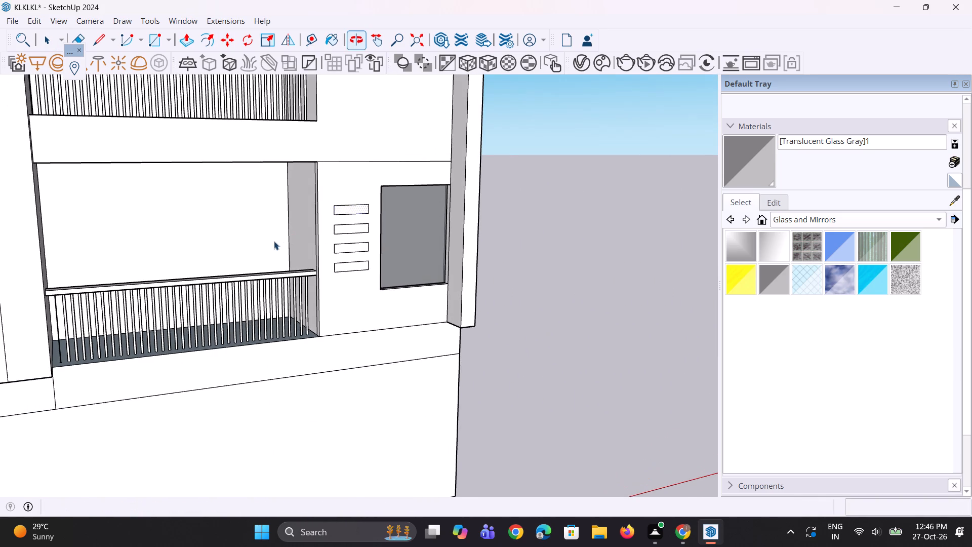
scroll(354, 200, "up", 2)
middle_click_drag(371, 232, 305, 228)
key("m")
scroll(334, 205, "up", 2)
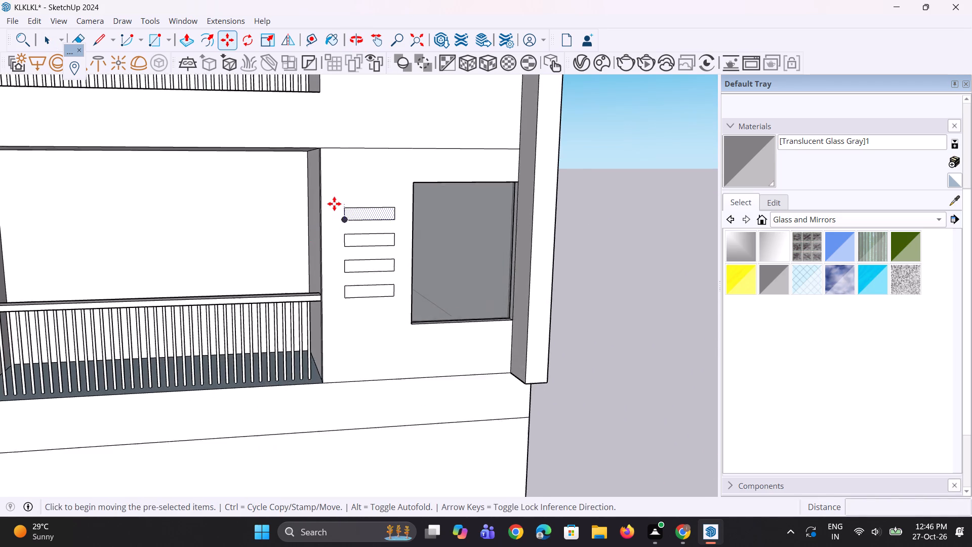
left_click(366, 214)
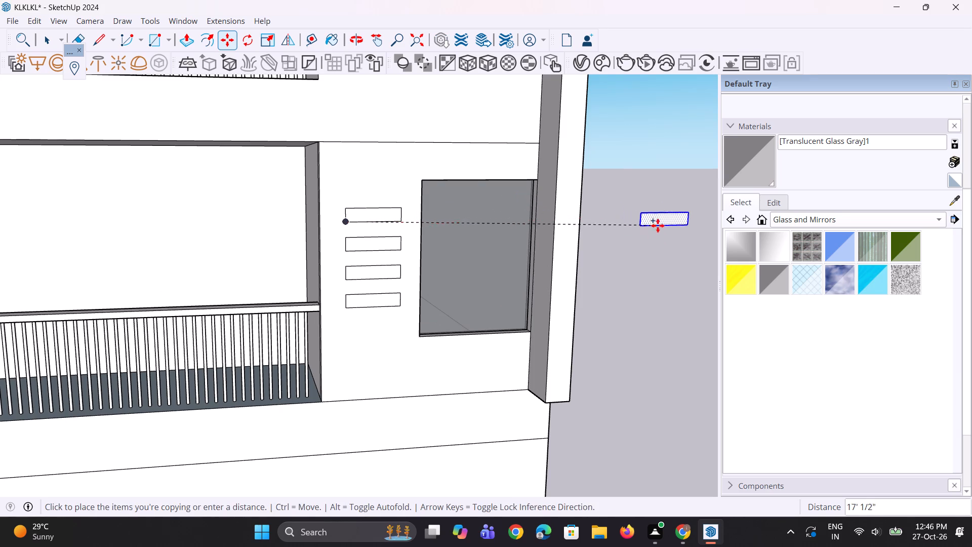
left_click(659, 223)
scroll(312, 327, "down", 5)
key("space")
left_click(540, 305)
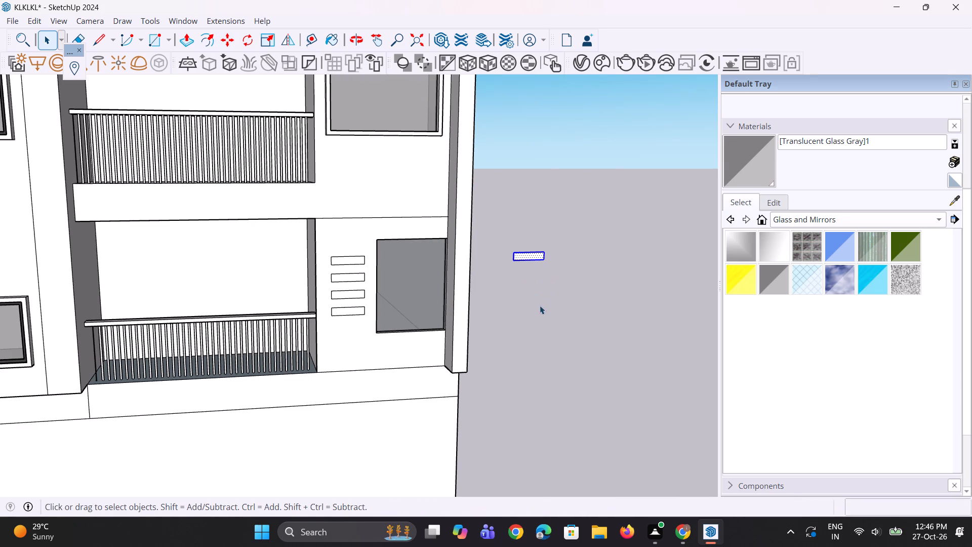
Extrude the copied rectangle beside the building by 3" into a thin panel.
scroll(549, 230, "up", 7)
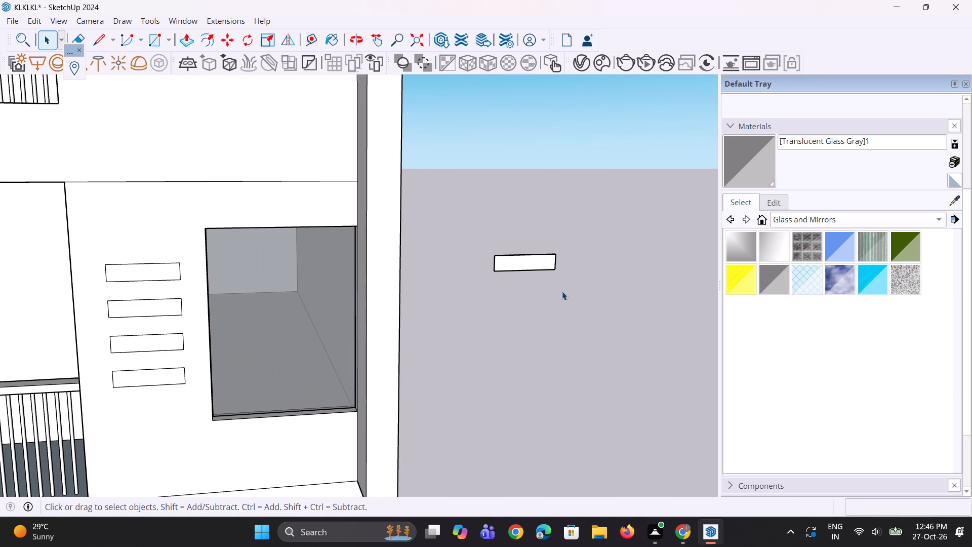
scroll(526, 248, "up", 2)
key("p")
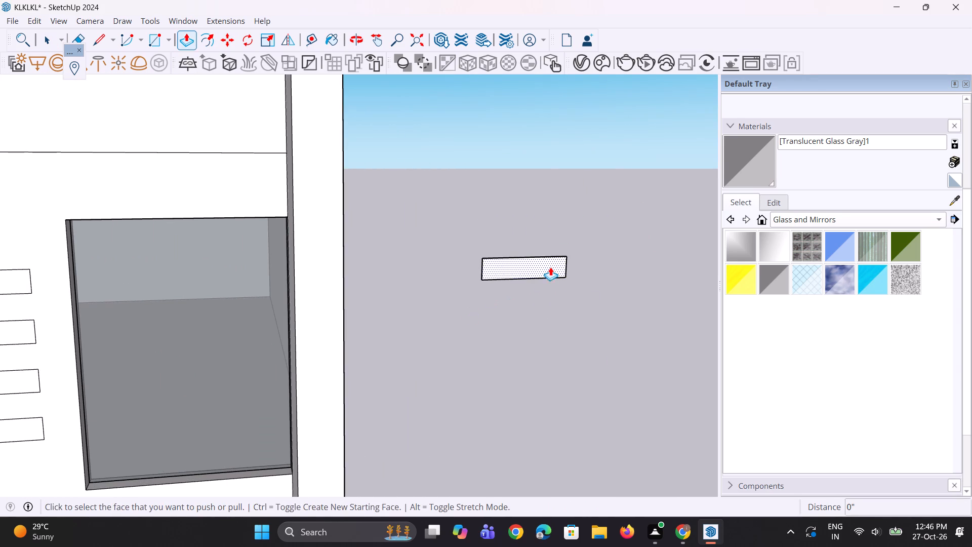
left_click(549, 264)
type("3\"")
key("Return")
middle_click_drag(522, 281, 543, 299)
scroll(548, 284, "up", 1)
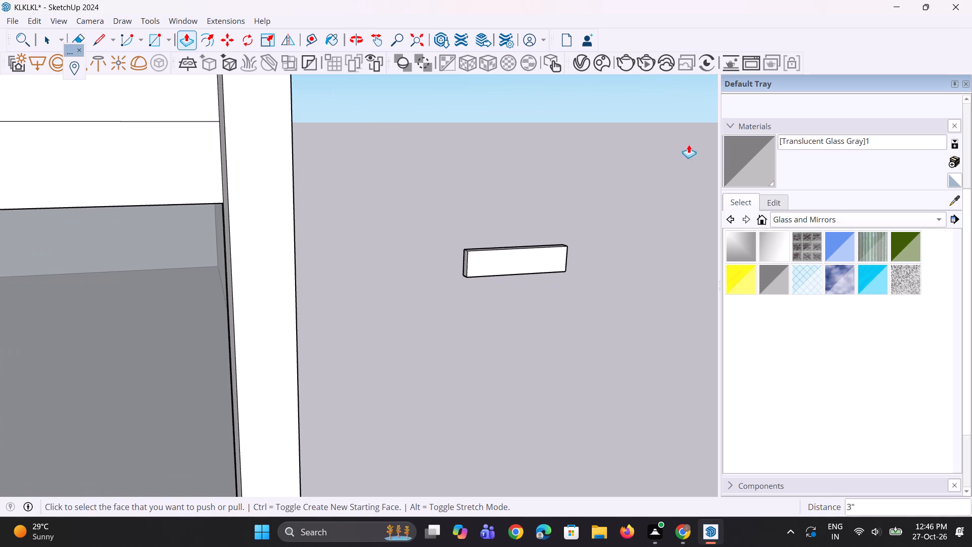
Paint the thin panel's front and back faces with Translucent Glass Dark Green.
left_click(757, 173)
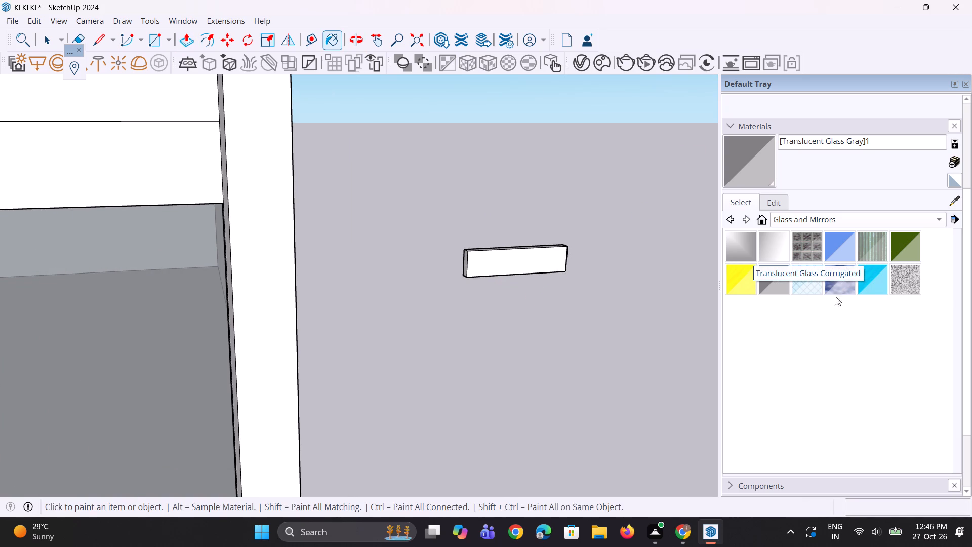
left_click(902, 239)
scroll(510, 289, "up", 2)
left_click(501, 266)
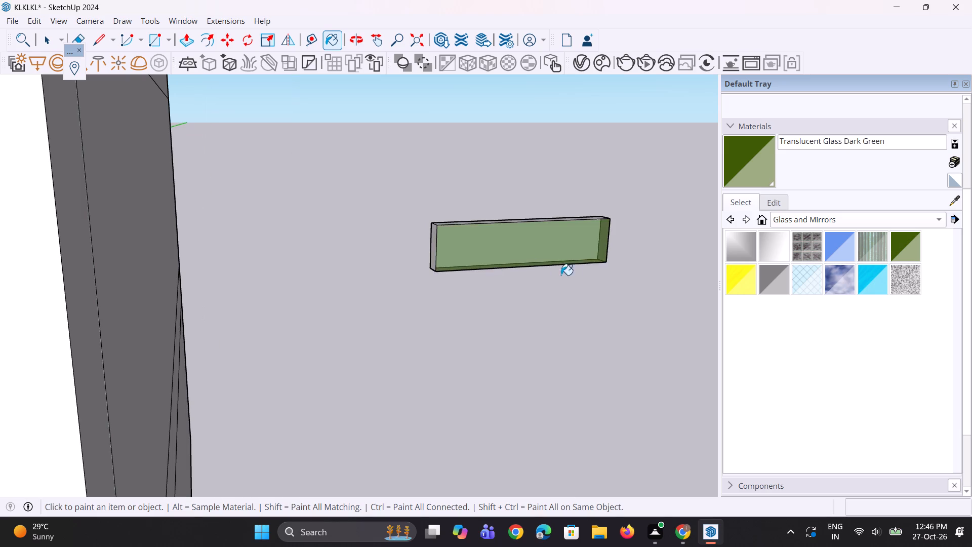
middle_click_drag(554, 271, 255, 313)
scroll(540, 295, "down", 7)
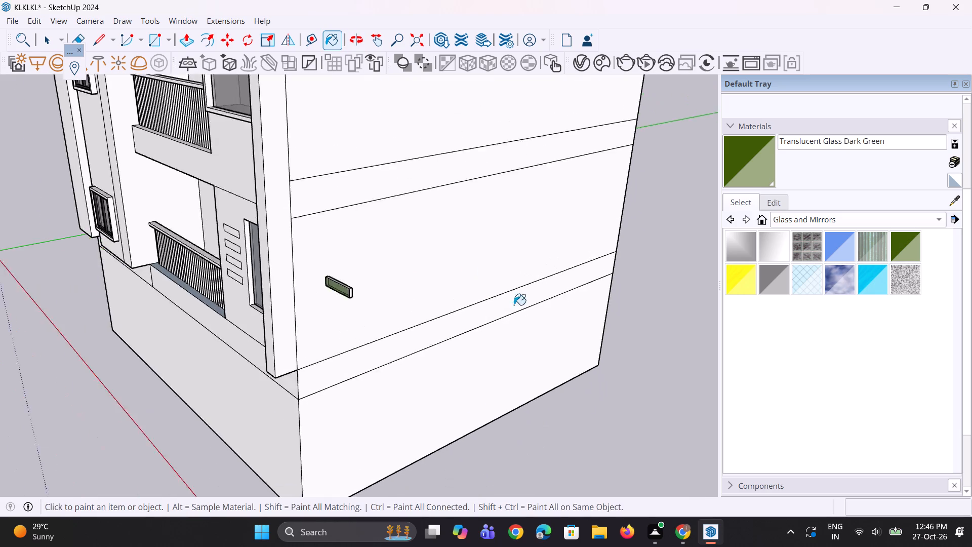
scroll(514, 305, "down", 2)
middle_click_drag(379, 316, 135, 319)
scroll(234, 295, "up", 4)
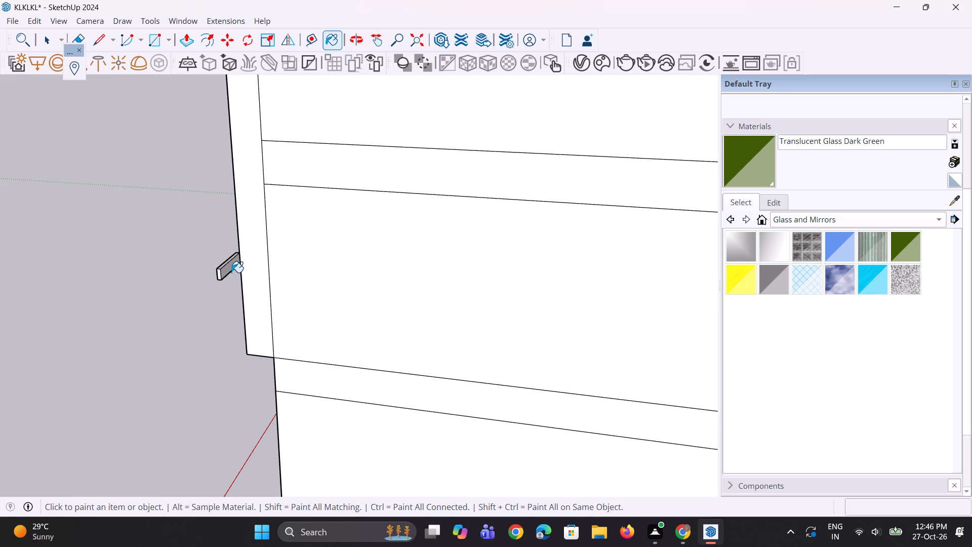
left_click(227, 267)
Select the whole green glass panel and make it a group.
middle_click_drag(170, 331, 527, 399)
scroll(546, 376, "down", 3)
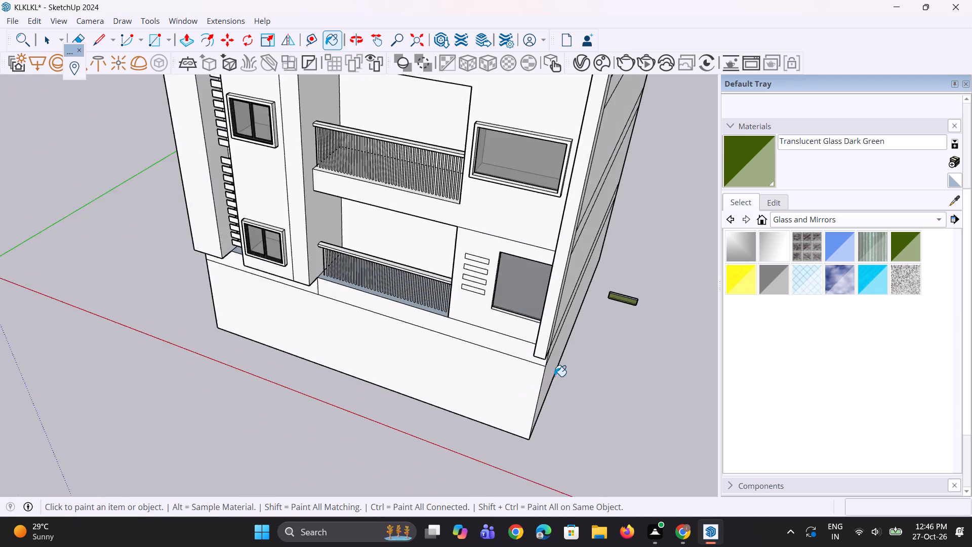
scroll(554, 376, "down", 1)
middle_click_drag(607, 328, 671, 169)
scroll(622, 250, "up", 7)
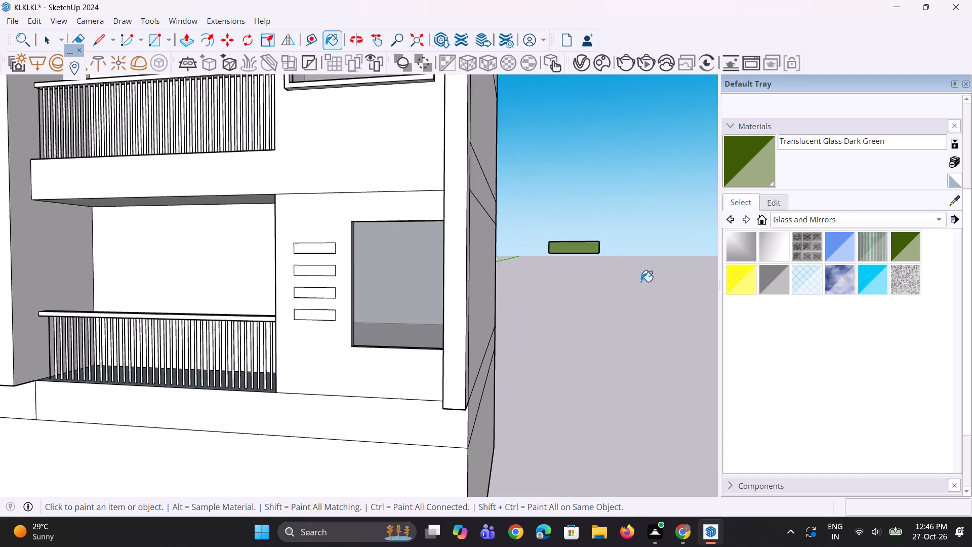
key("space")
key("space")
scroll(591, 285, "up", 1)
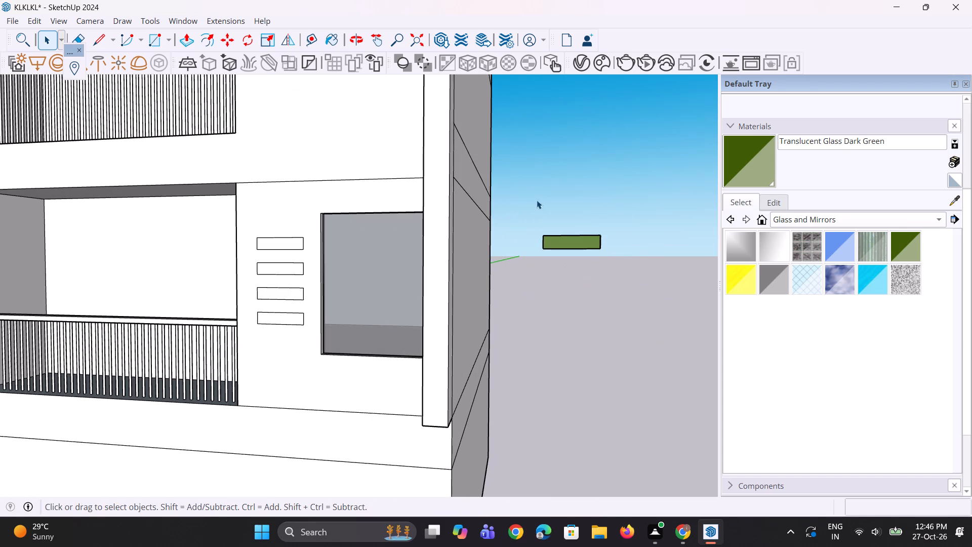
left_click_drag(525, 208, 628, 302)
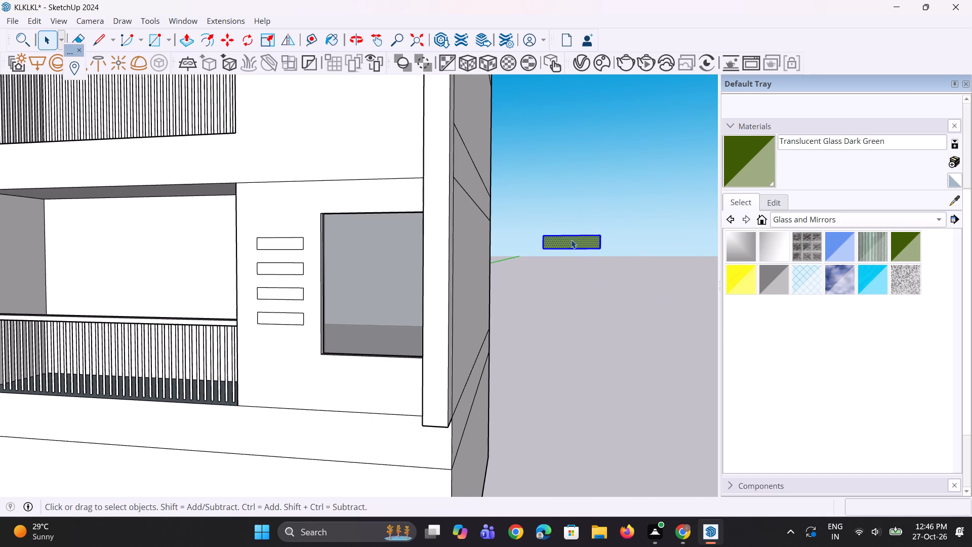
right_click(571, 240)
left_click(649, 365)
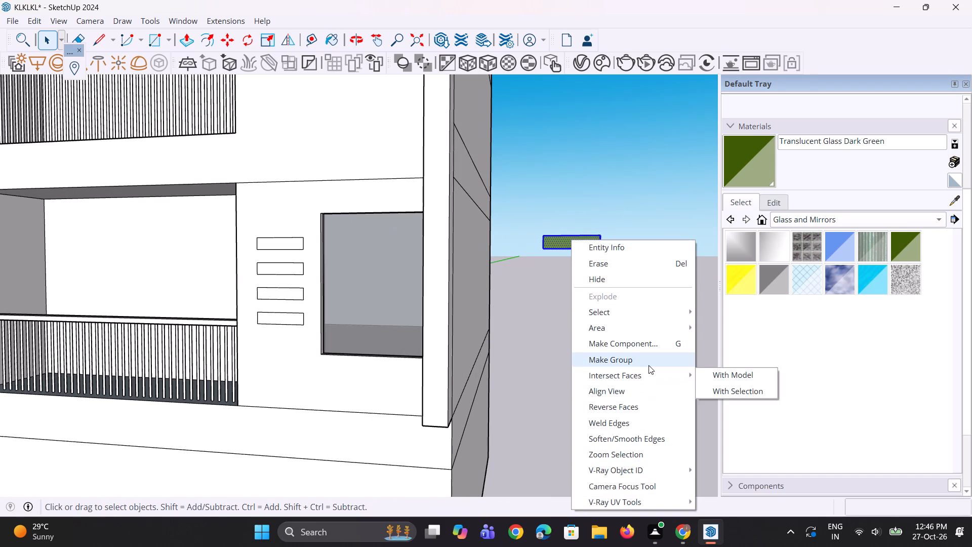
Offset the topmost small rectangle on the wall outward by the last offset distance to form a border.
scroll(594, 358, "down", 4)
middle_click_drag(526, 422, 543, 445)
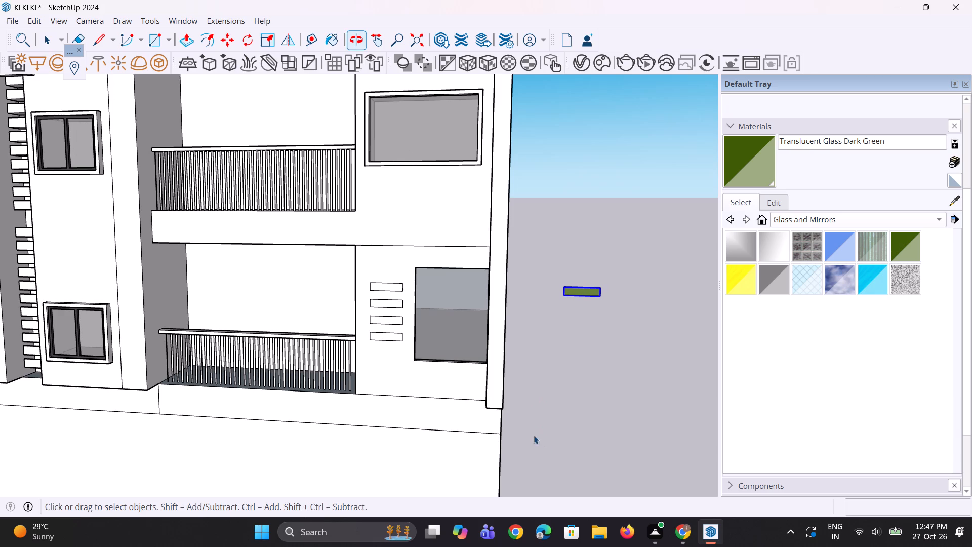
middle_click_drag(391, 354, 556, 337)
scroll(379, 286, "up", 2)
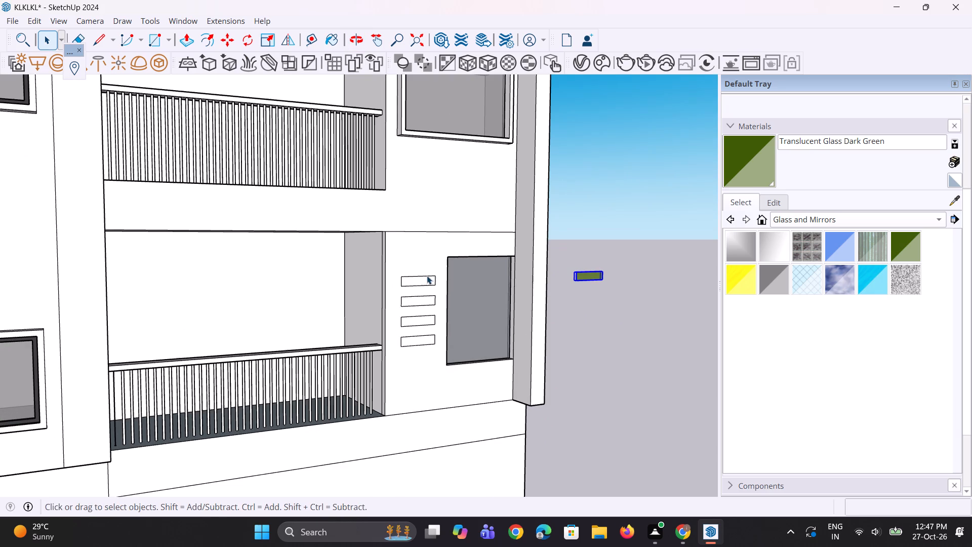
left_click(425, 277)
left_click(418, 280)
scroll(403, 287, "up", 5)
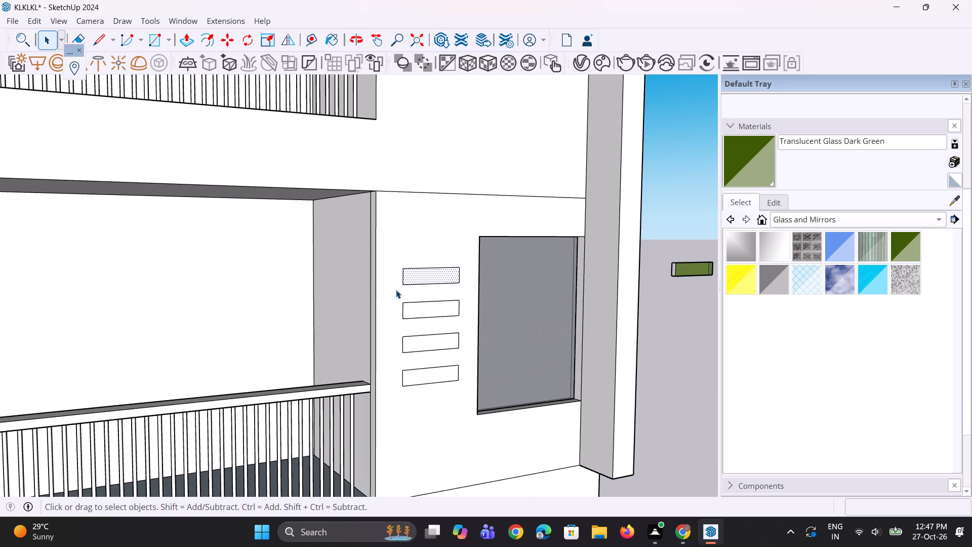
key("f")
left_click(405, 280)
left_click(405, 280)
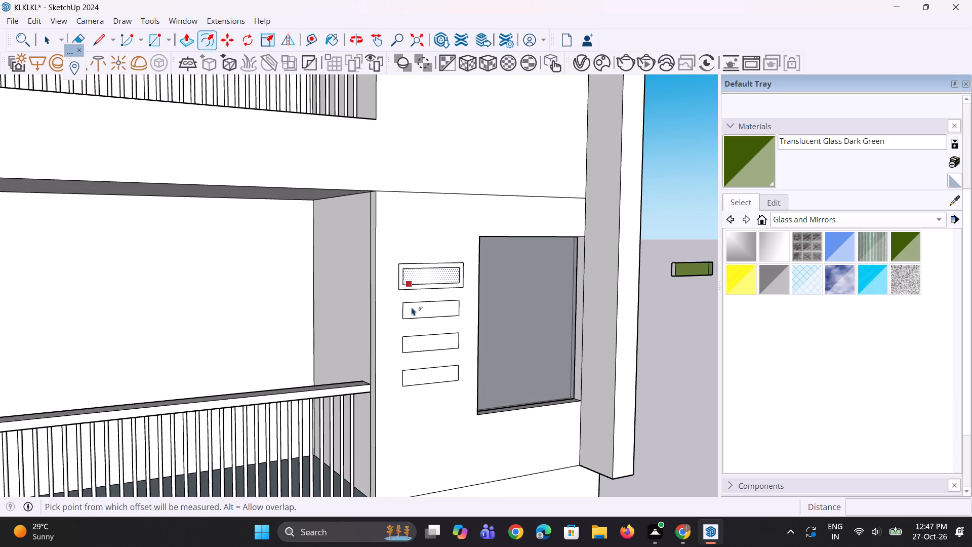
Offset the three lower small rectangles outward by the same distance to give each a matching border.
key("space")
left_click(419, 312)
scroll(414, 312, "up", 3)
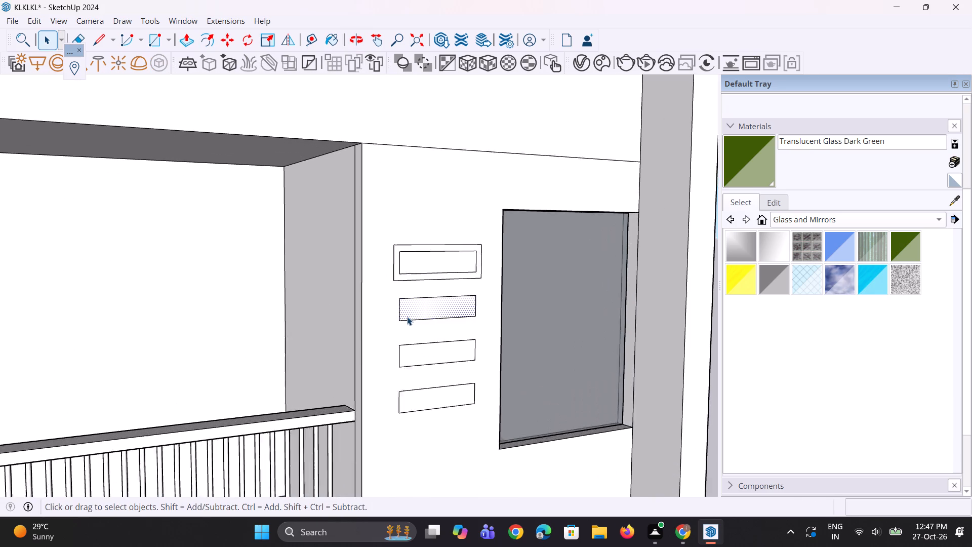
scroll(407, 317, "up", 2)
key("f")
double_click(394, 315)
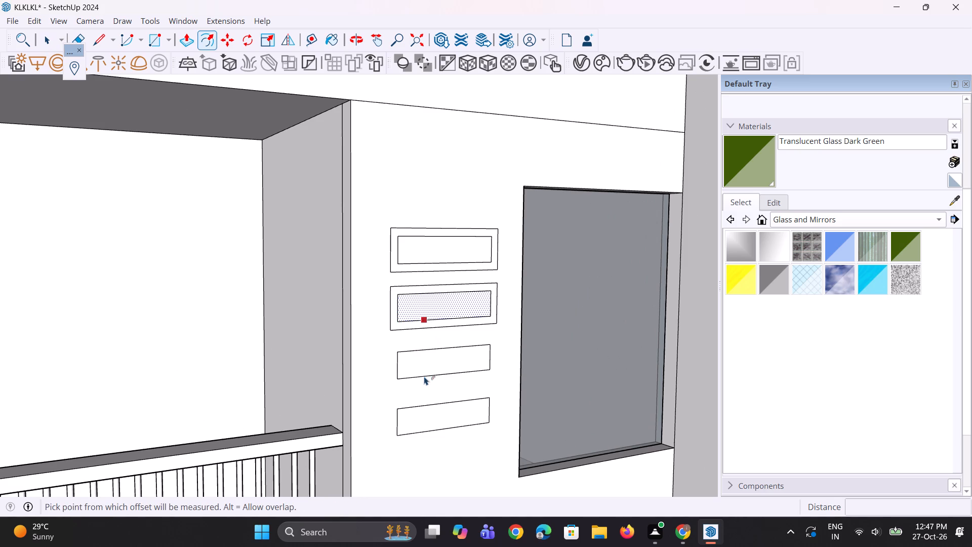
key("space")
left_click(425, 369)
scroll(403, 368, "up", 2)
key("f")
double_click(399, 368)
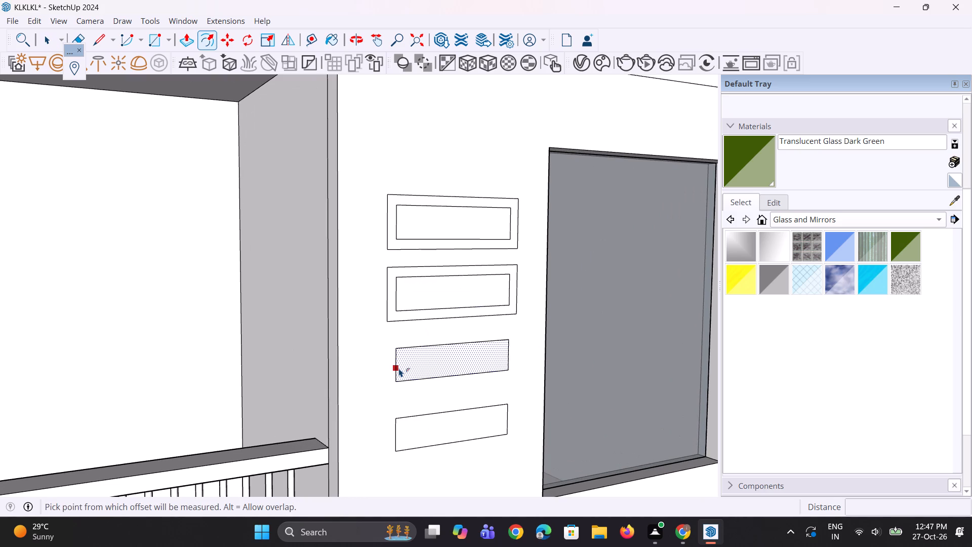
key("space")
left_click(434, 428)
scroll(412, 436, "up", 3)
key("f")
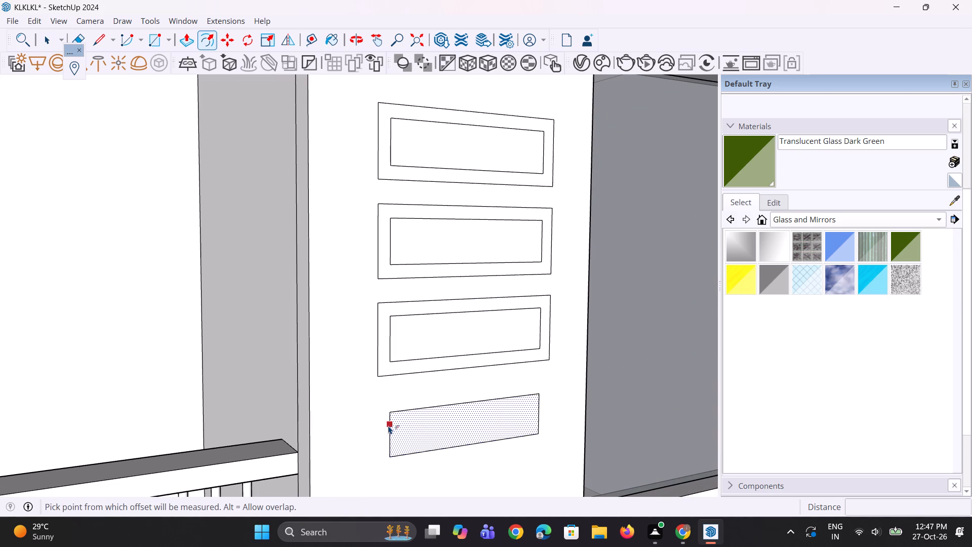
double_click(388, 425)
scroll(337, 366, "down", 5)
middle_click_drag(420, 367, 351, 367)
key("space")
scroll(346, 365, "down", 5)
key("space")
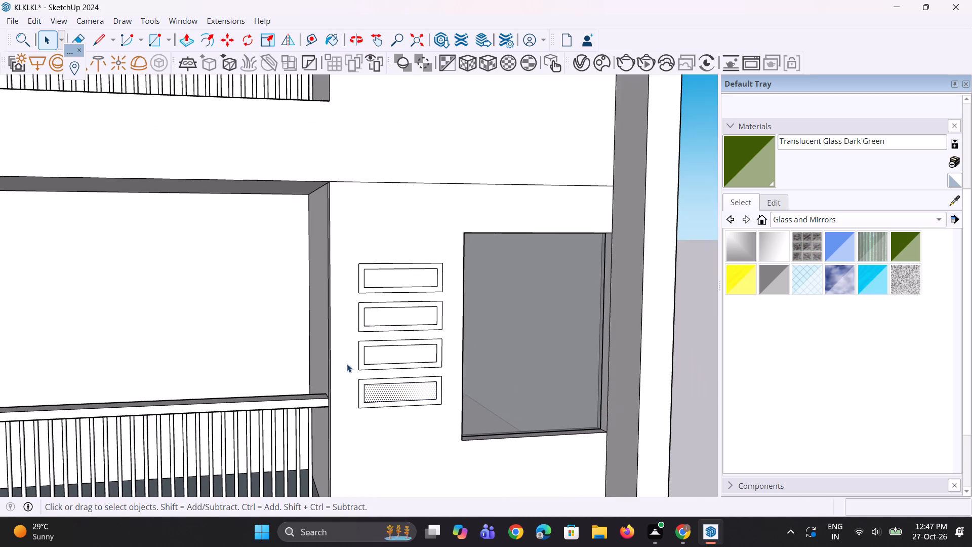
Push the four bordered rectangles' inner faces through the wall to the same depth to cut openings.
middle_click_drag(373, 353, 375, 377)
key("p")
middle_click_drag(372, 345, 440, 320)
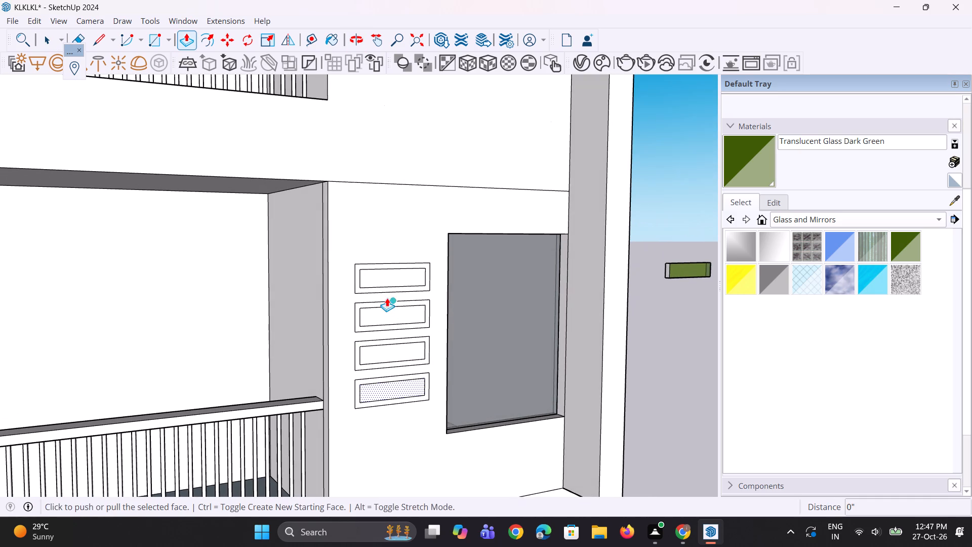
left_click(372, 391)
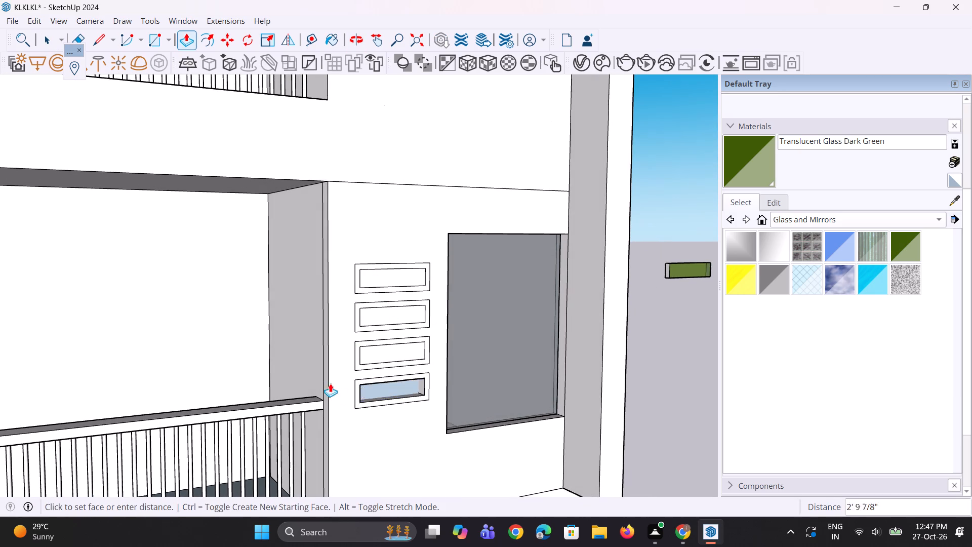
left_click(323, 377)
scroll(382, 372, "up", 2)
left_click(384, 358)
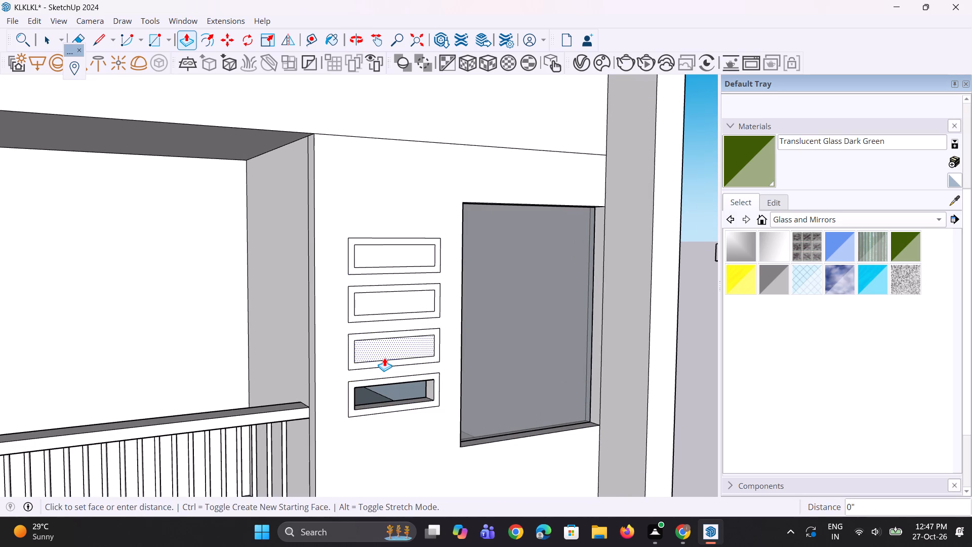
left_click(384, 358)
double_click(392, 312)
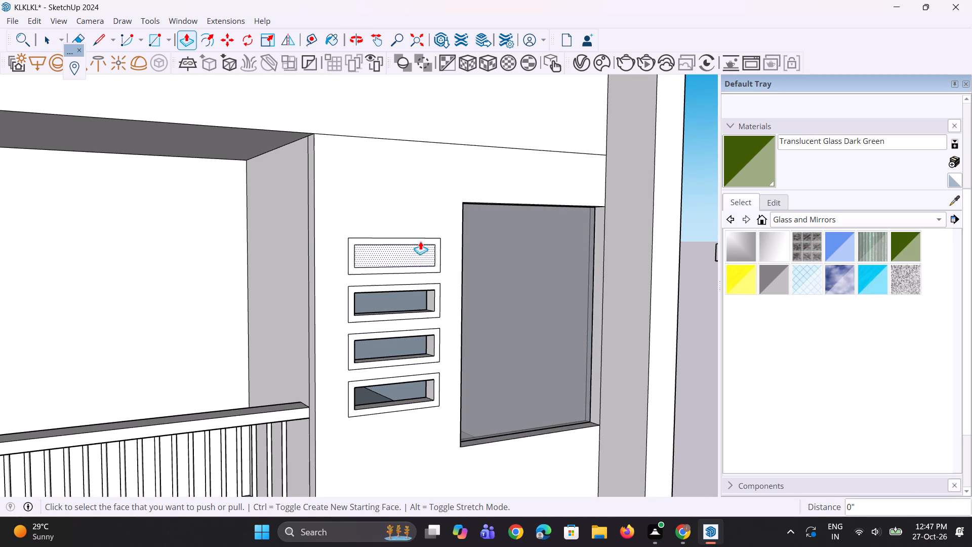
double_click(412, 258)
Move the green glass group from beside the building into the topmost small framed opening, aligning their corners.
middle_click_drag(385, 269, 294, 246)
scroll(296, 255, "down", 4)
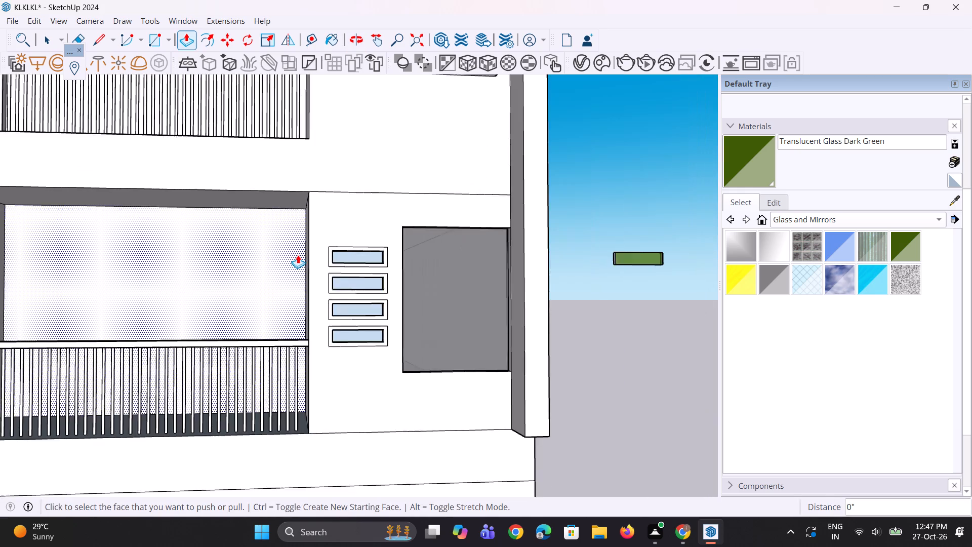
scroll(298, 255, "down", 6)
key("space")
key("space")
scroll(520, 265, "up", 1)
left_click(509, 254)
scroll(507, 256, "up", 6)
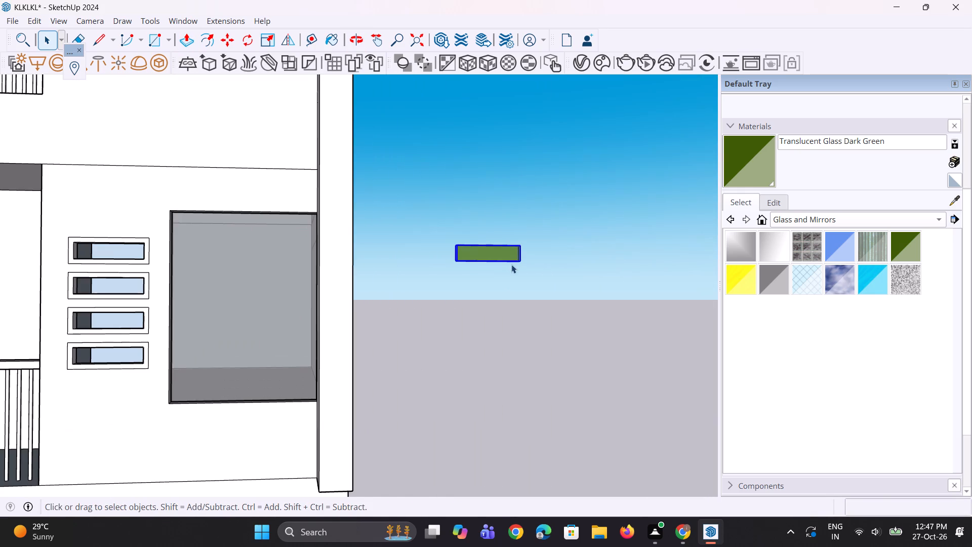
key("m")
left_click(521, 266)
scroll(549, 333, "down", 5)
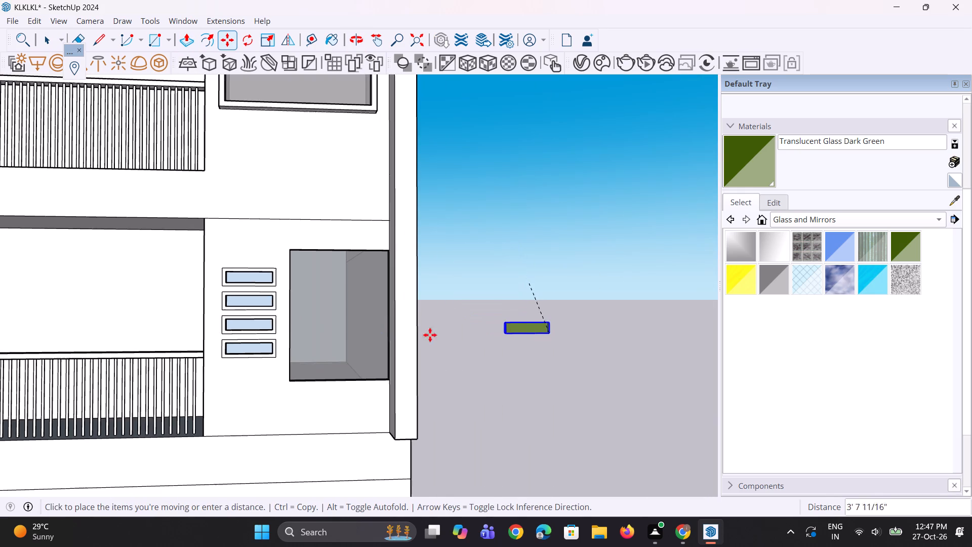
scroll(262, 297, "up", 4)
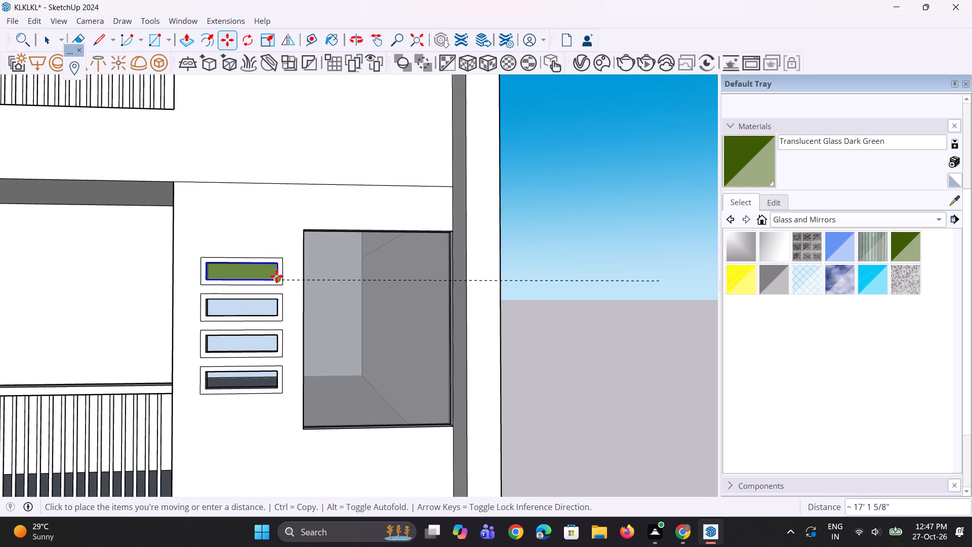
left_click(276, 276)
Copy the green glass panel 1' 6 1/2" straight down into the second small opening.
middle_click_drag(197, 293, 352, 327)
scroll(231, 293, "up", 4)
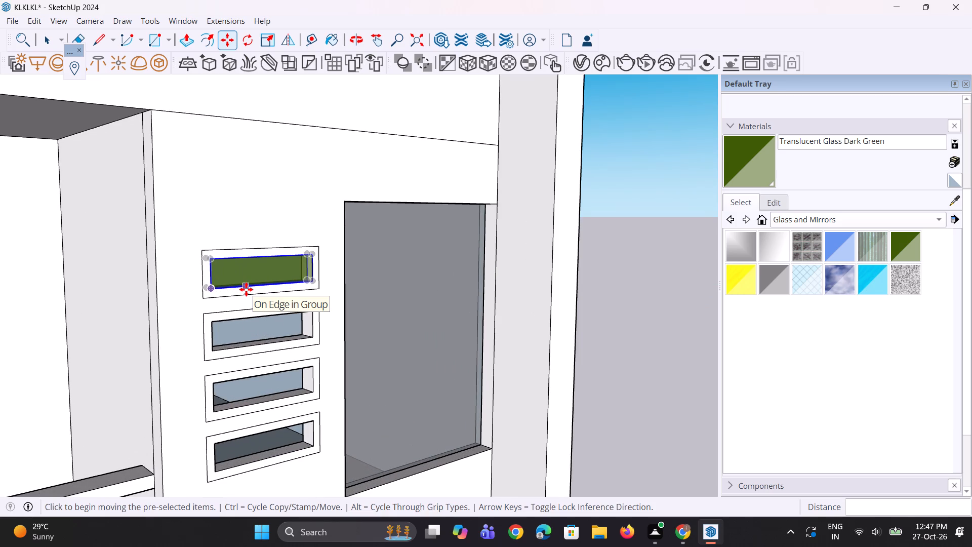
key("m")
scroll(303, 288, "up", 4)
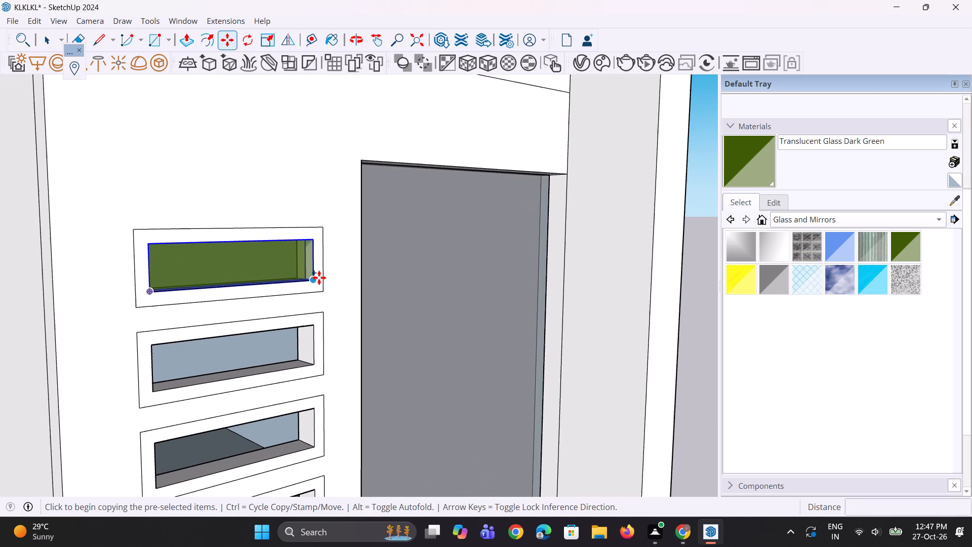
left_click(319, 278)
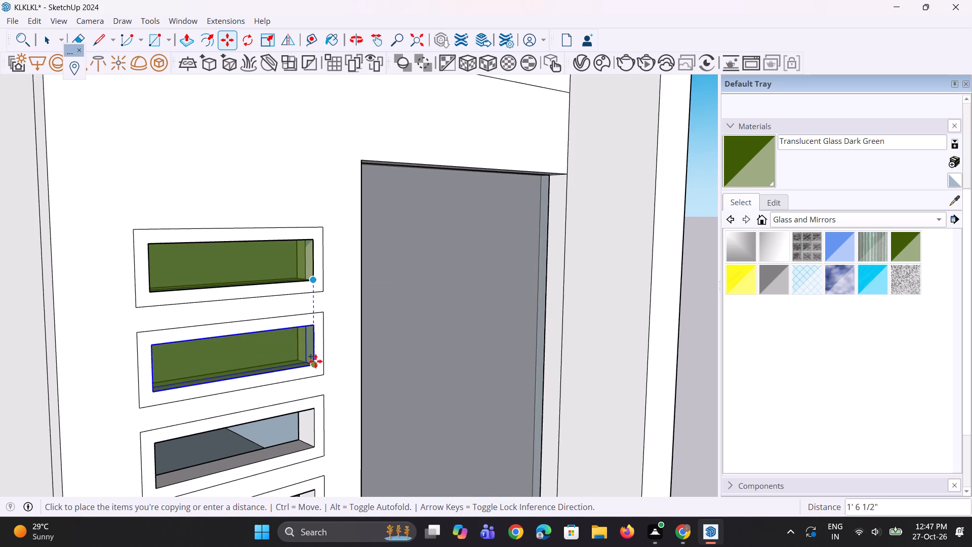
left_click(315, 361)
scroll(300, 285, "down", 8)
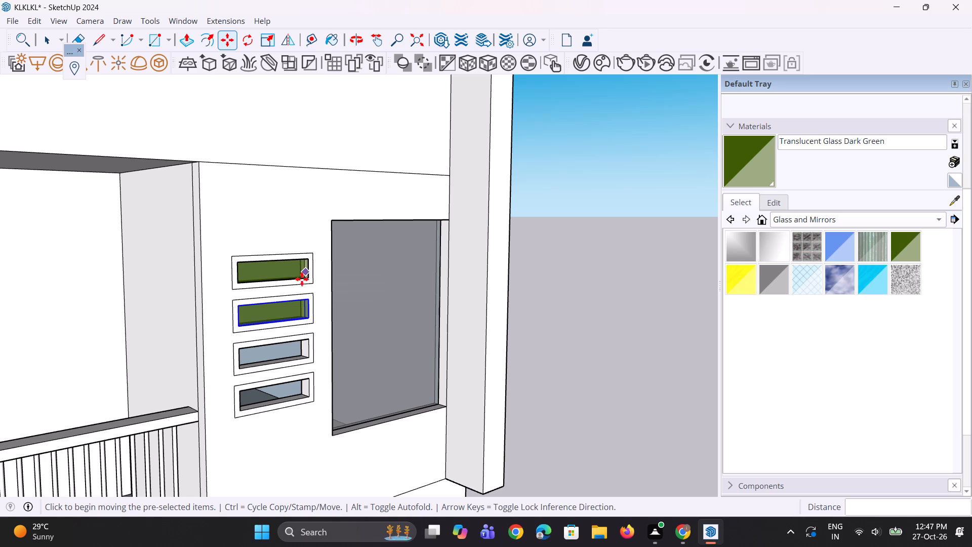
Copy the second opening's green glass panel down into the third small opening, matching its corner.
key("m")
scroll(307, 377, "up", 2, "ctrl")
scroll(306, 354, "up", 6)
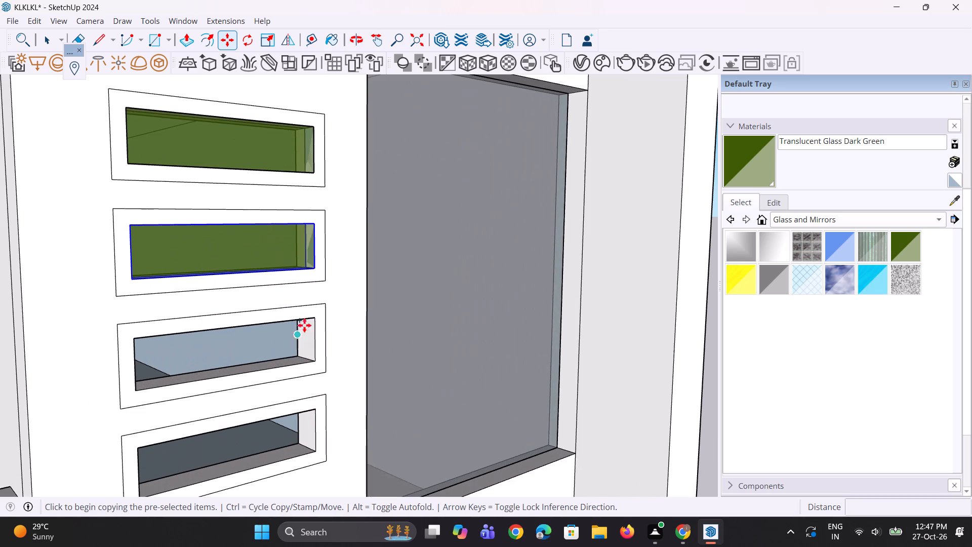
left_click(317, 268)
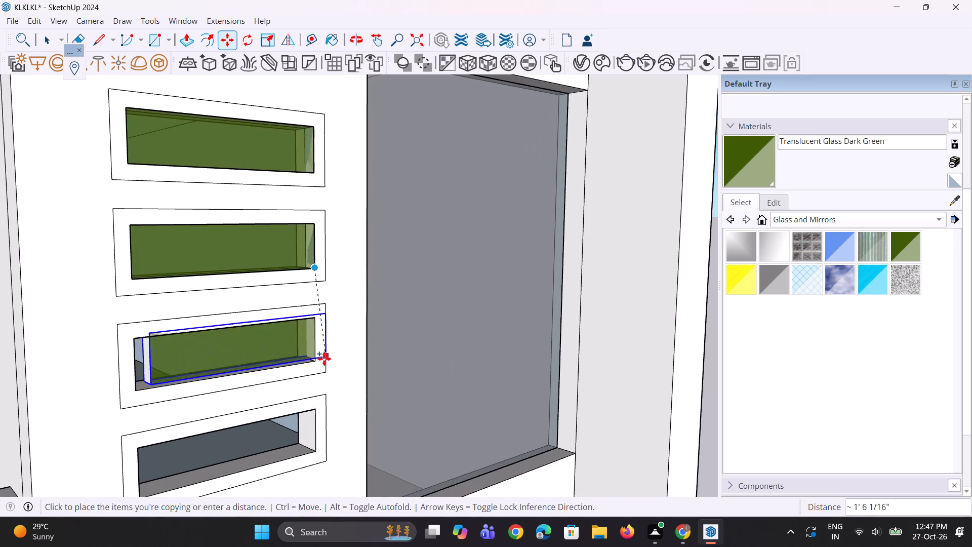
left_click(317, 360)
scroll(253, 226, "down", 7)
Copy the third opening's green glass panel 1' 6 1/2" down into the lowest small opening and clear the selection.
scroll(263, 356, "up", 6)
key("m")
scroll(294, 374, "up", 3)
scroll(307, 310, "up", 2)
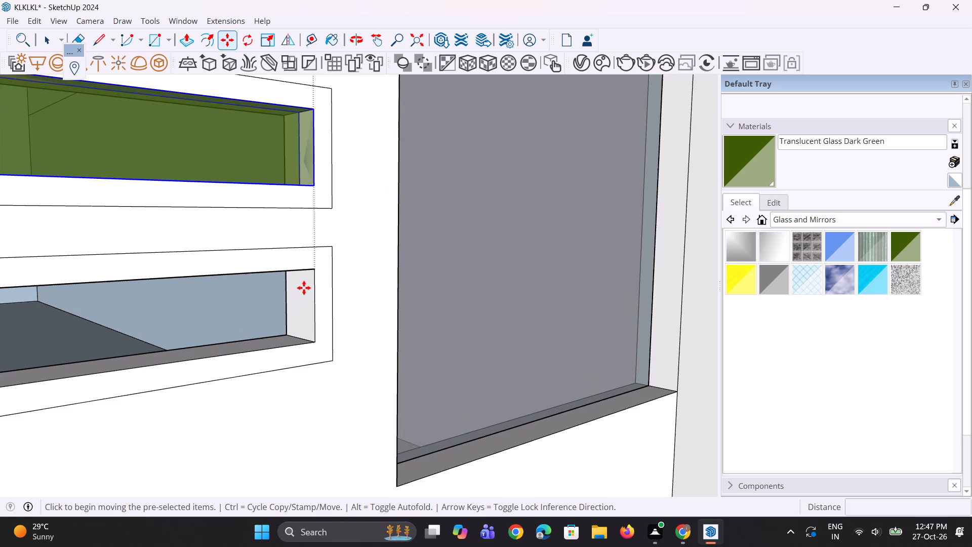
left_click(313, 184)
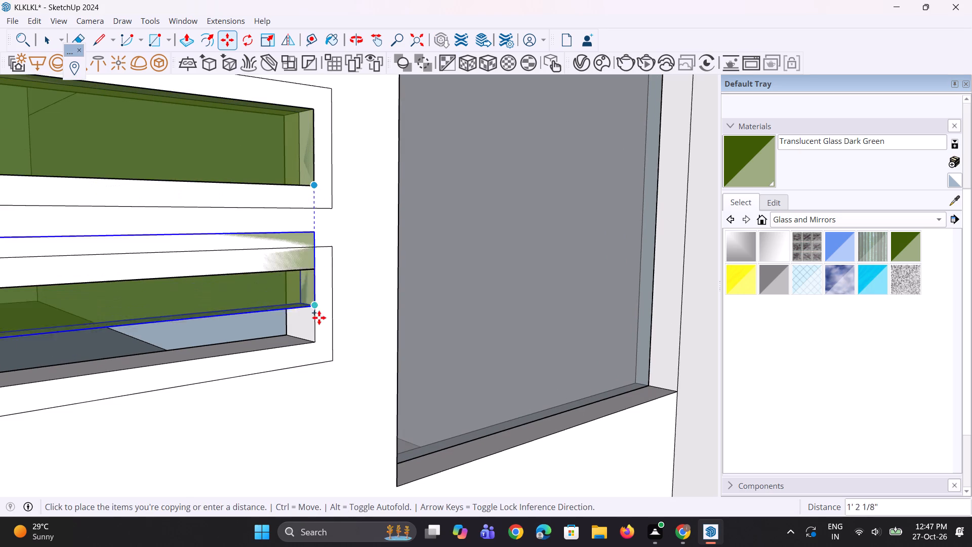
scroll(318, 343, "up", 2)
left_click(318, 343)
scroll(337, 375, "down", 10)
key("space")
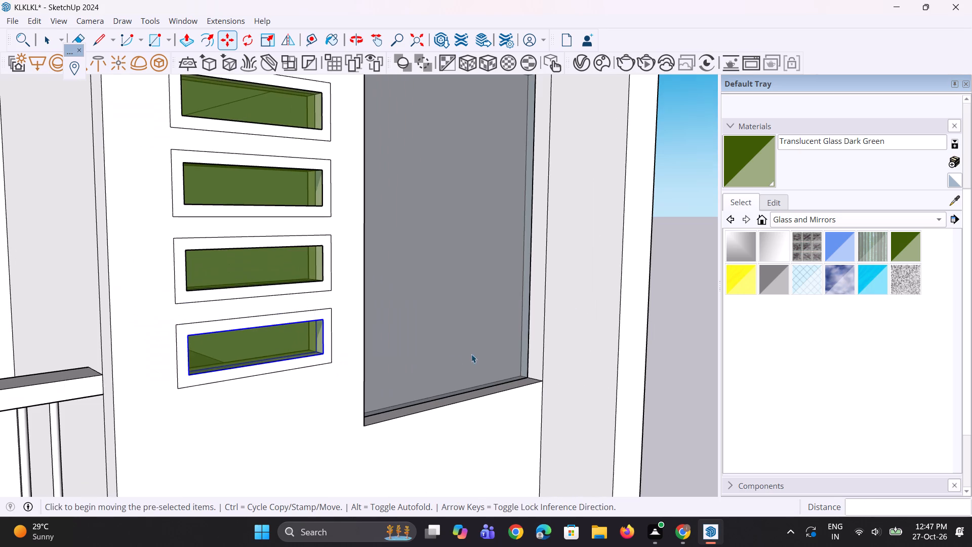
key("space")
key("space")
left_click(676, 355)
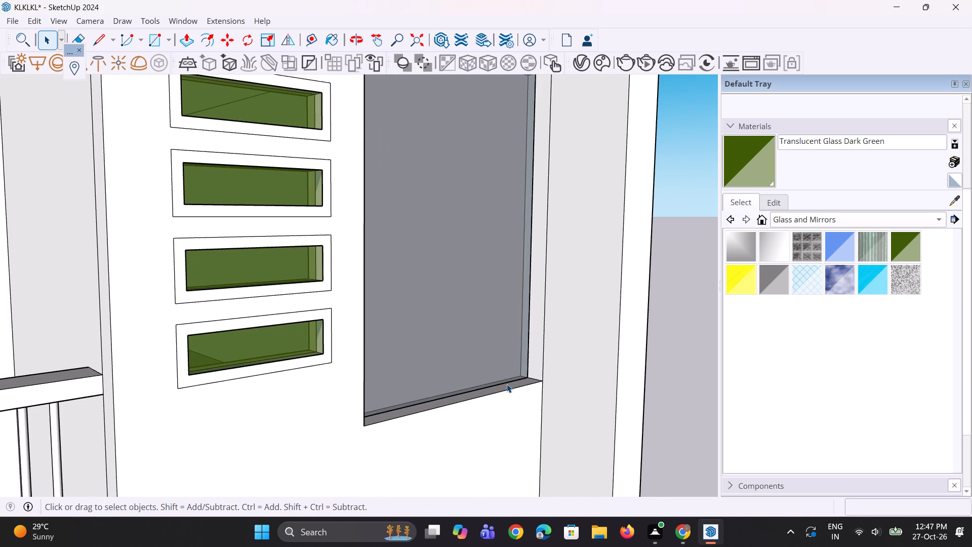
Pull the lowest small opening's border outward from the wall by about 4 1/2" to form a raised frame.
scroll(502, 379, "up", 1)
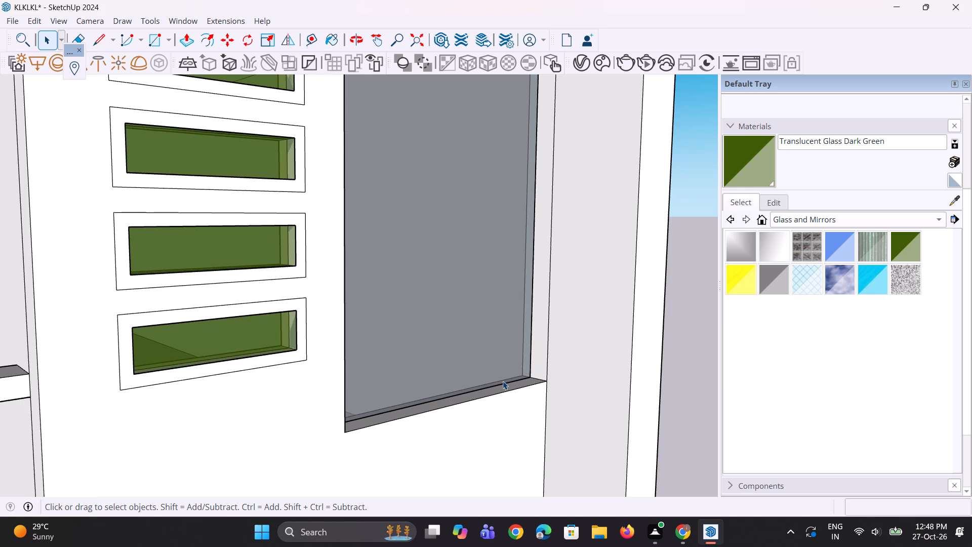
scroll(503, 381, "up", 3)
scroll(492, 381, "down", 4)
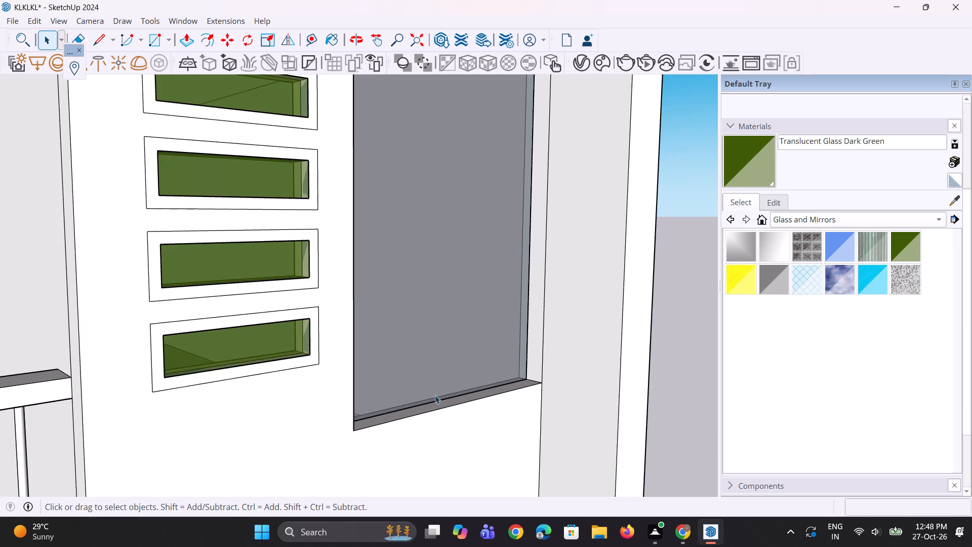
key("p")
left_click(298, 365)
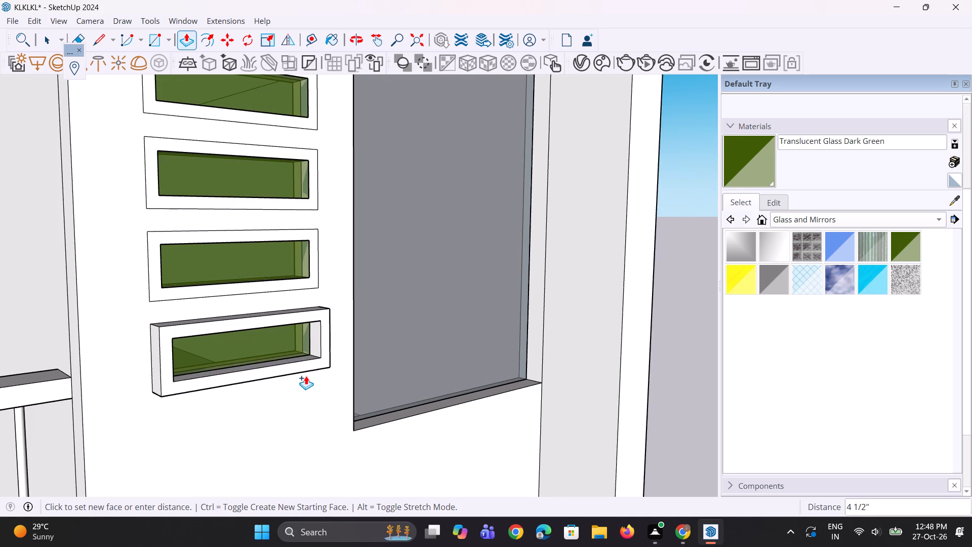
left_click(306, 376)
Pull the borders of the three upper small openings outward by the same distance to form matching raised frames.
double_click(177, 298)
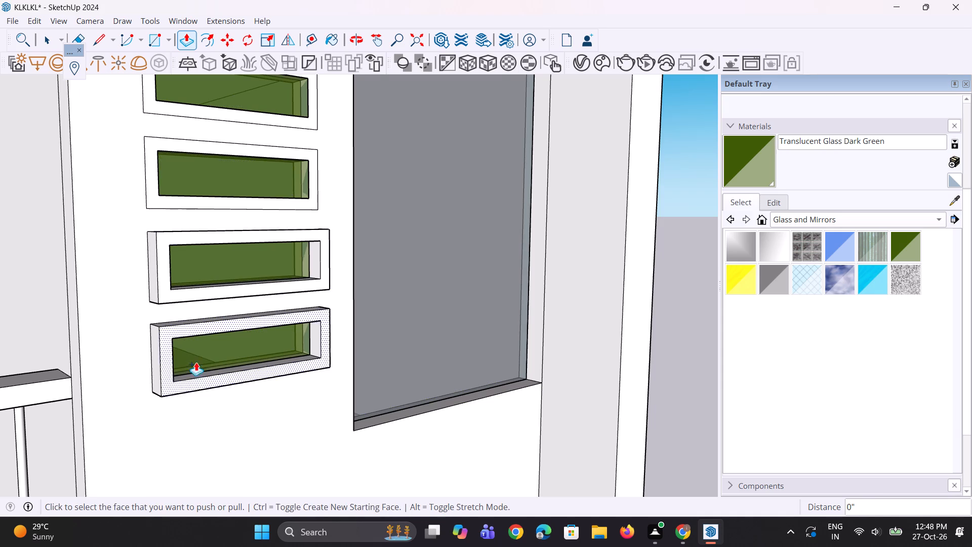
scroll(197, 373, "down", 4)
scroll(159, 242, "up", 2)
double_click(163, 242)
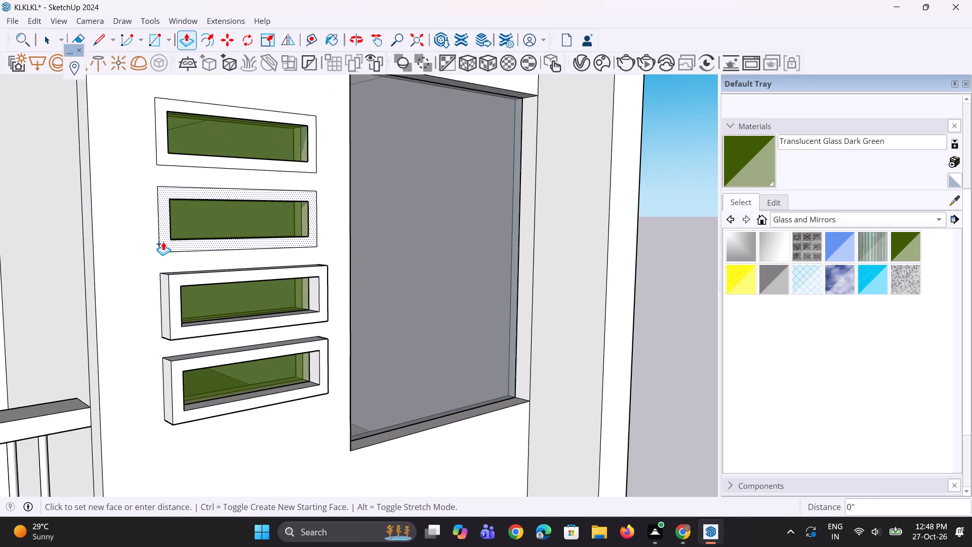
scroll(184, 322, "down", 4)
scroll(181, 209, "up", 3)
double_click(169, 210)
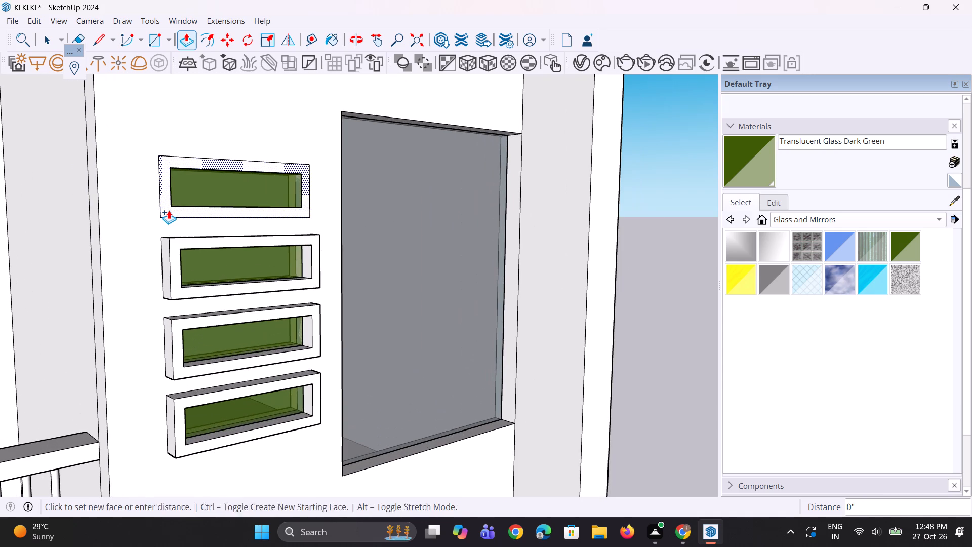
middle_click_drag(173, 299, 65, 302)
scroll(81, 295, "down", 4)
middle_click_drag(211, 308, 162, 290)
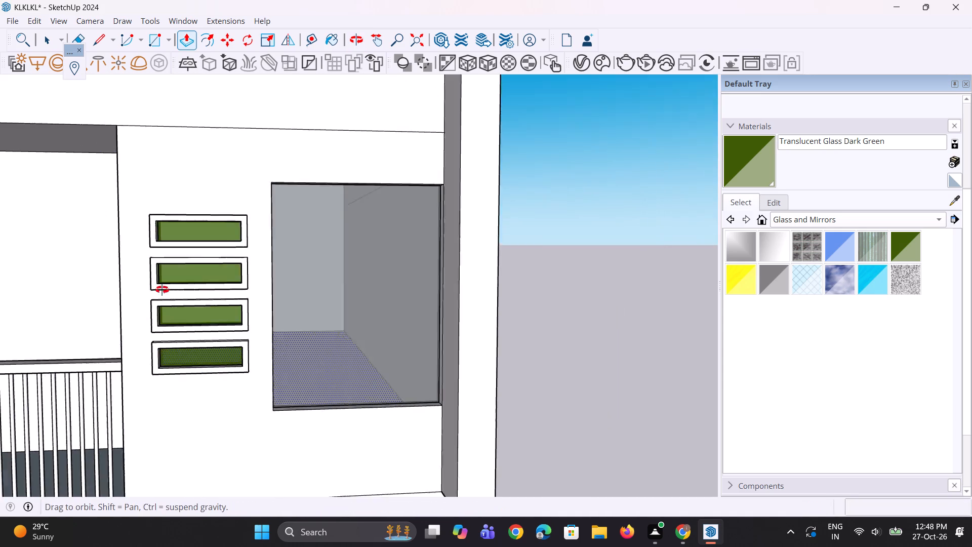
middle_click_drag(162, 290, 155, 291)
key("space")
key("space")
key("space")
scroll(355, 393, "down", 3)
middle_click_drag(351, 378, 317, 350)
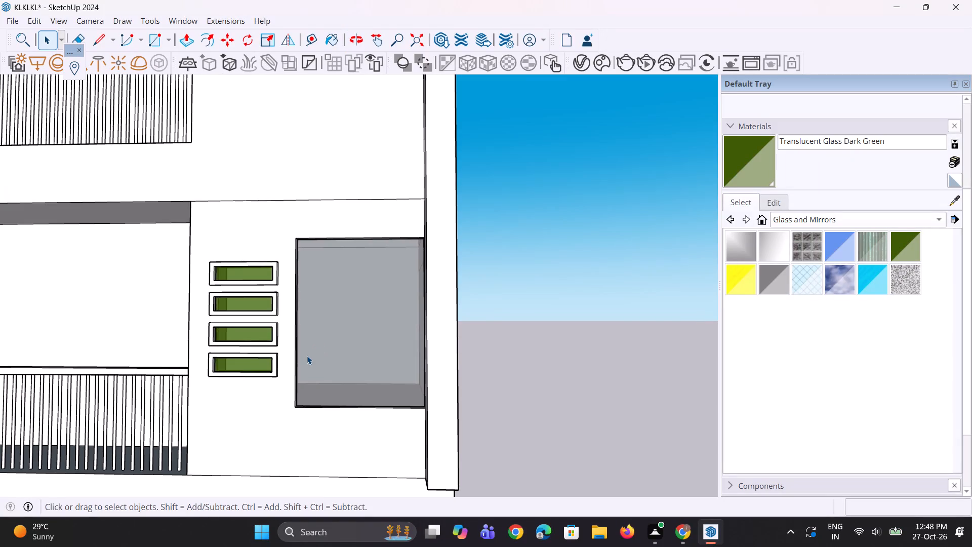